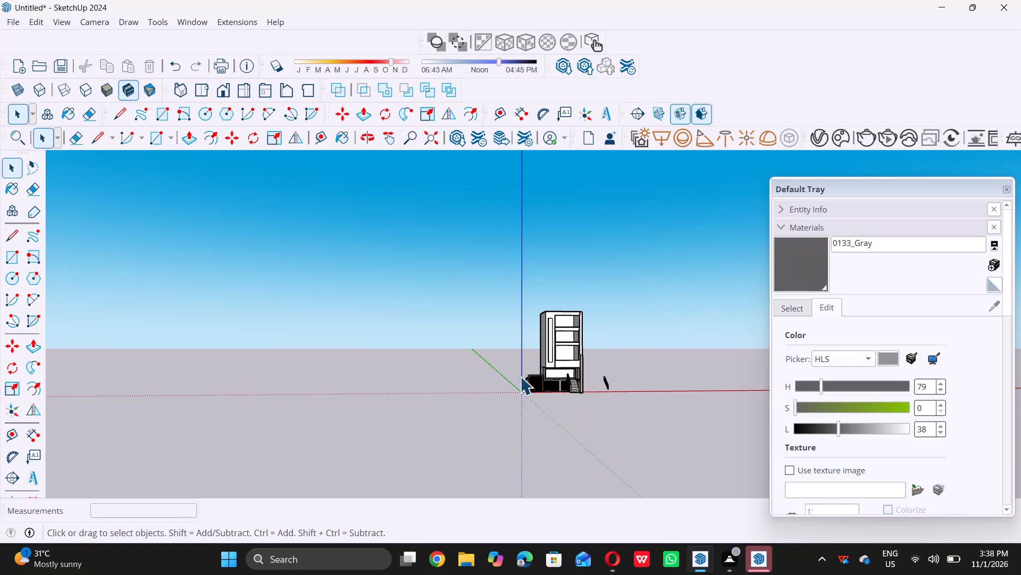
Examine the house facade and the low side block behind the wood-framed slatted panel.
{"action": "middle_click_drag", "start_coordinate": [623, 343], "coordinate": [557, 359]}
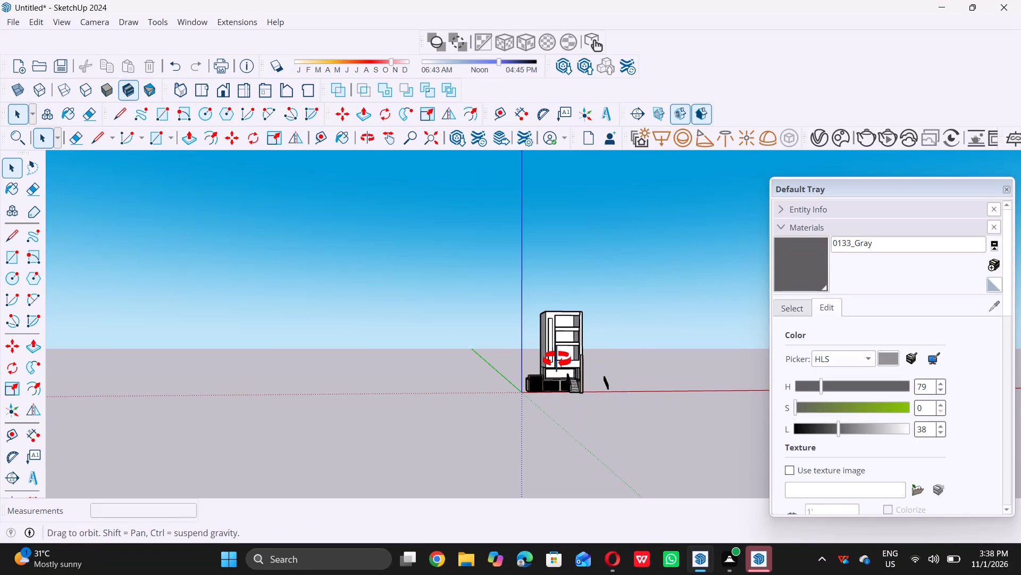
{"action": "middle_click_drag", "start_coordinate": [557, 359], "coordinate": [559, 357]}
{"action": "scroll", "coordinate": [532, 377], "scroll_direction": "up", "scroll_amount": 1}
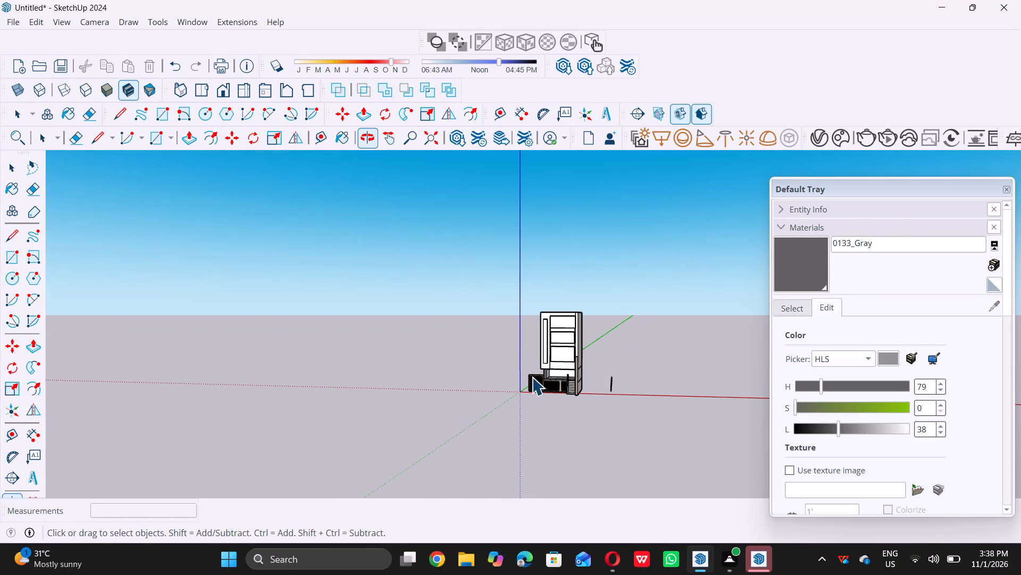
{"action": "scroll", "coordinate": [532, 377], "scroll_direction": "up", "scroll_amount": 7}
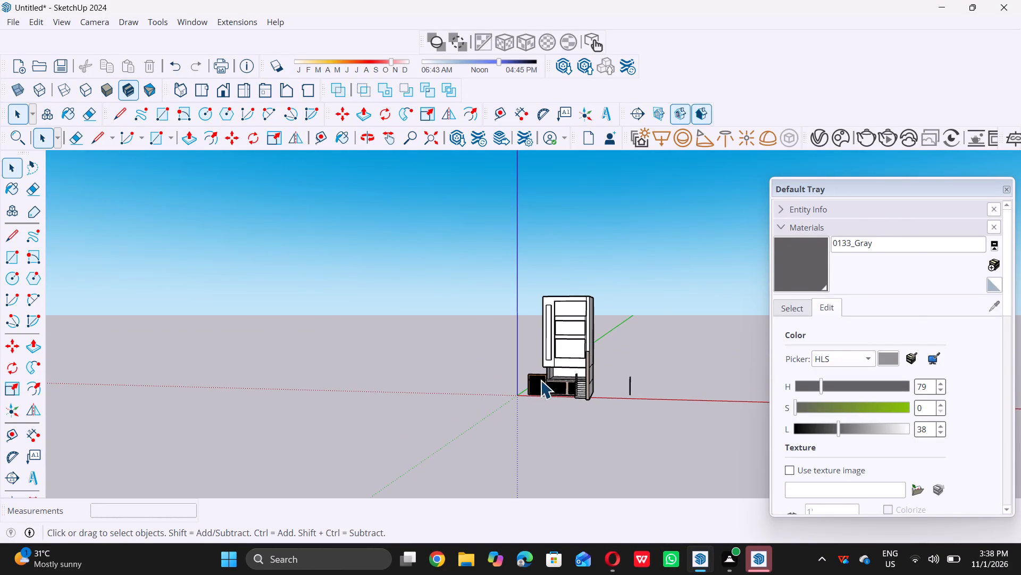
{"action": "scroll", "coordinate": [530, 396], "scroll_direction": "up", "scroll_amount": 4}
{"action": "middle_click_drag", "start_coordinate": [542, 401], "coordinate": [642, 399]}
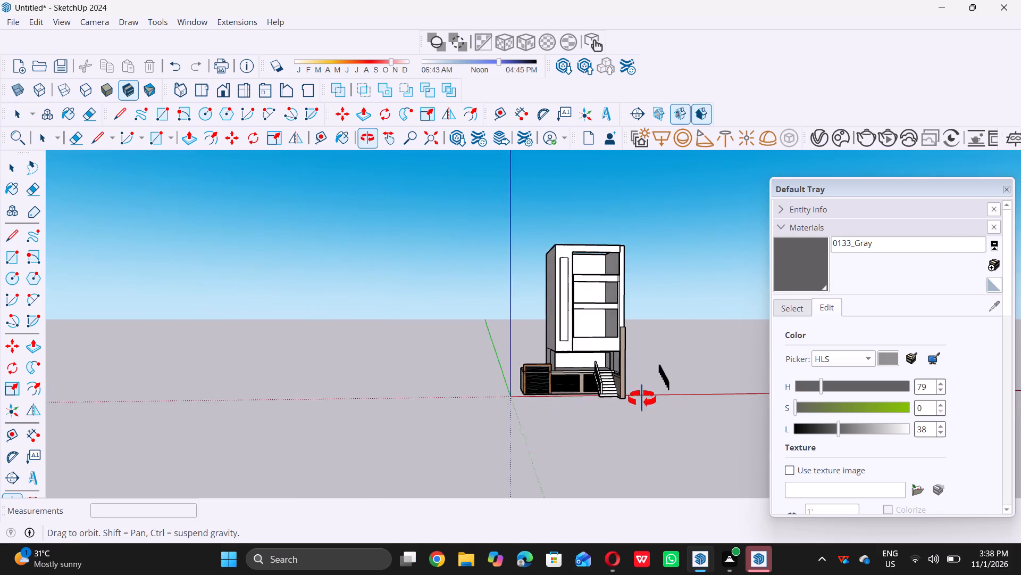
{"action": "middle_click_drag", "start_coordinate": [642, 399], "coordinate": [706, 421]}
{"action": "middle_click", "coordinate": [707, 421]}
{"action": "middle_click", "coordinate": [708, 421]}
{"action": "middle_click_drag", "start_coordinate": [519, 391], "coordinate": [575, 392]}
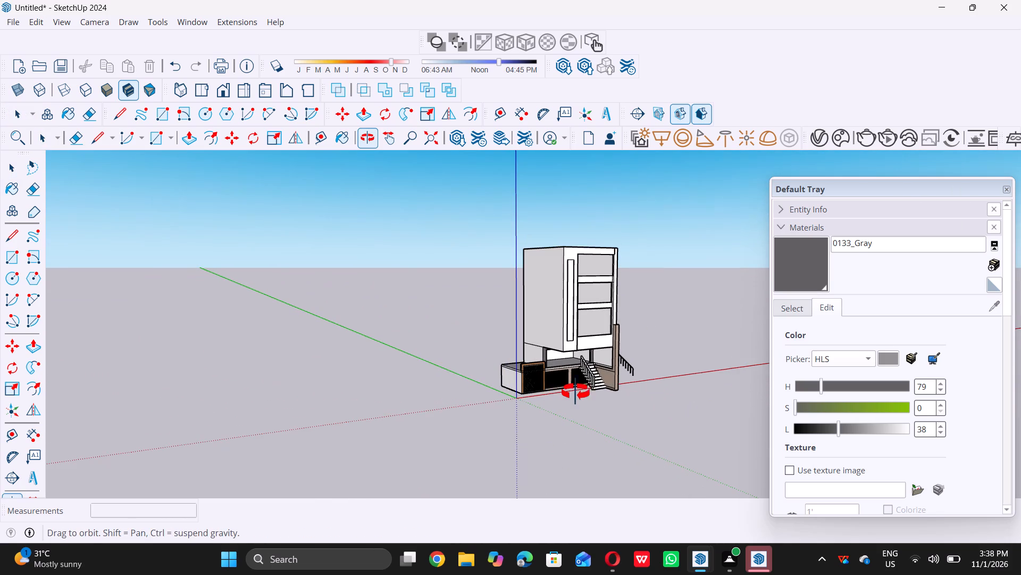
{"action": "middle_click_drag", "start_coordinate": [575, 392], "coordinate": [585, 389]}
{"action": "scroll", "coordinate": [586, 383], "scroll_direction": "up", "scroll_amount": 6}
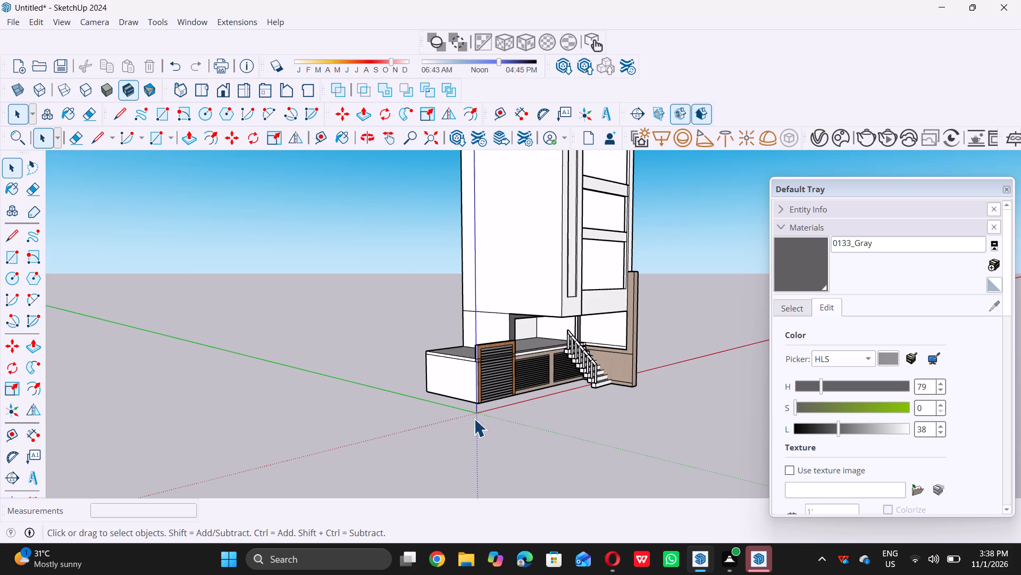
{"action": "middle_click_drag", "start_coordinate": [452, 348], "coordinate": [424, 447]}
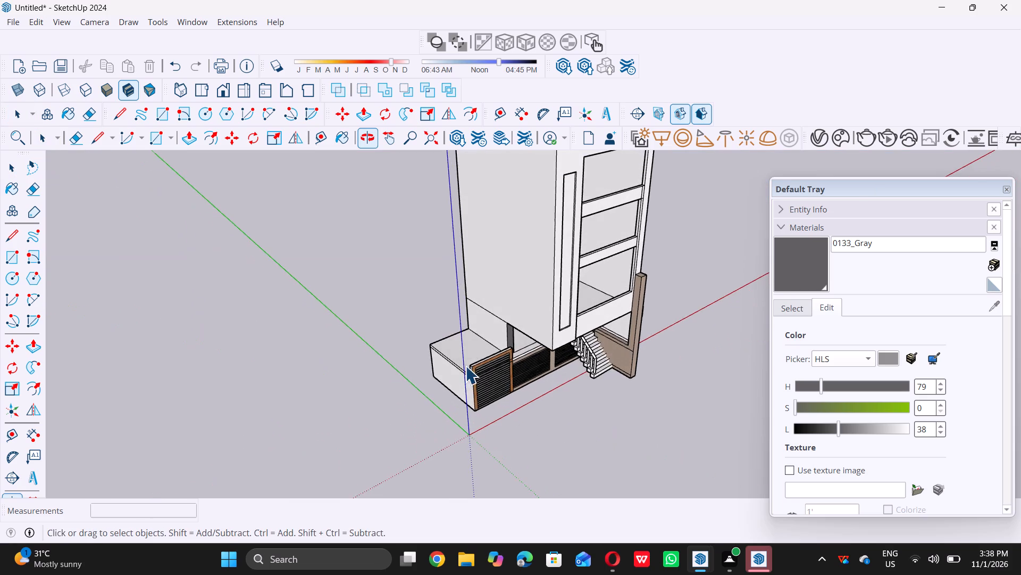
{"action": "scroll", "coordinate": [467, 344], "scroll_direction": "up", "scroll_amount": 11}
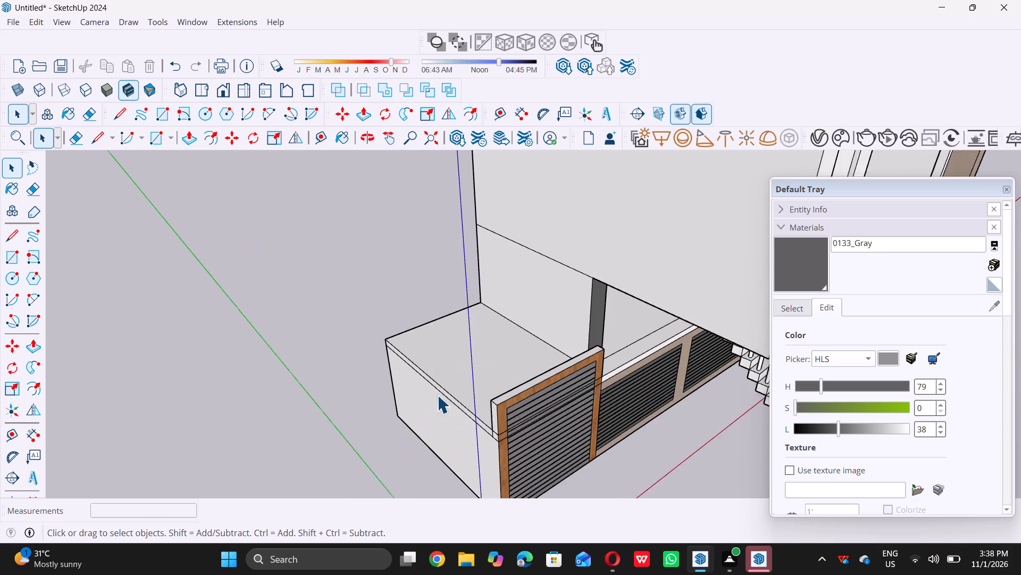
{"action": "scroll", "coordinate": [465, 410], "scroll_direction": "up", "scroll_amount": 8}
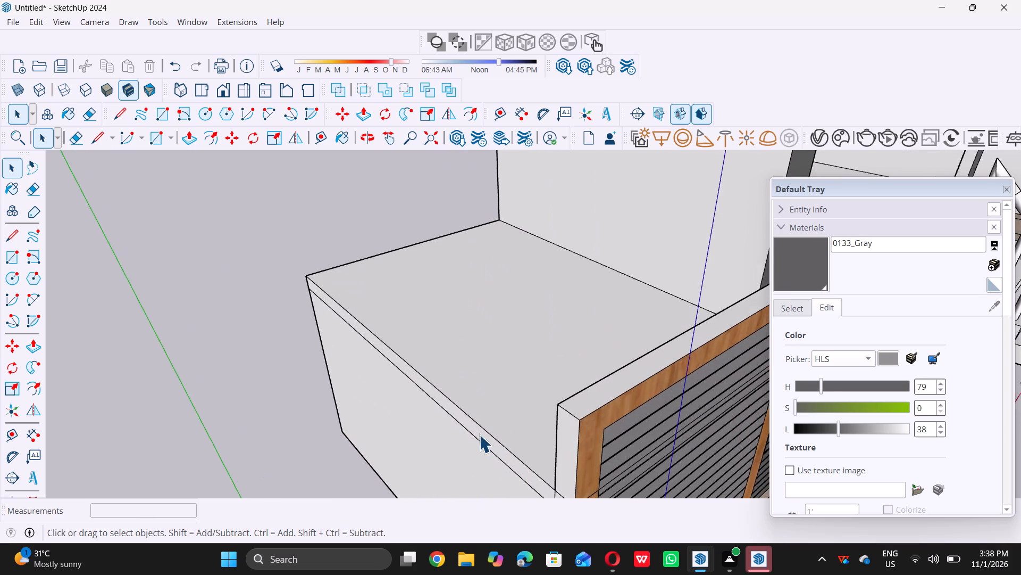
{"action": "scroll", "coordinate": [479, 434], "scroll_direction": "up", "scroll_amount": 3}
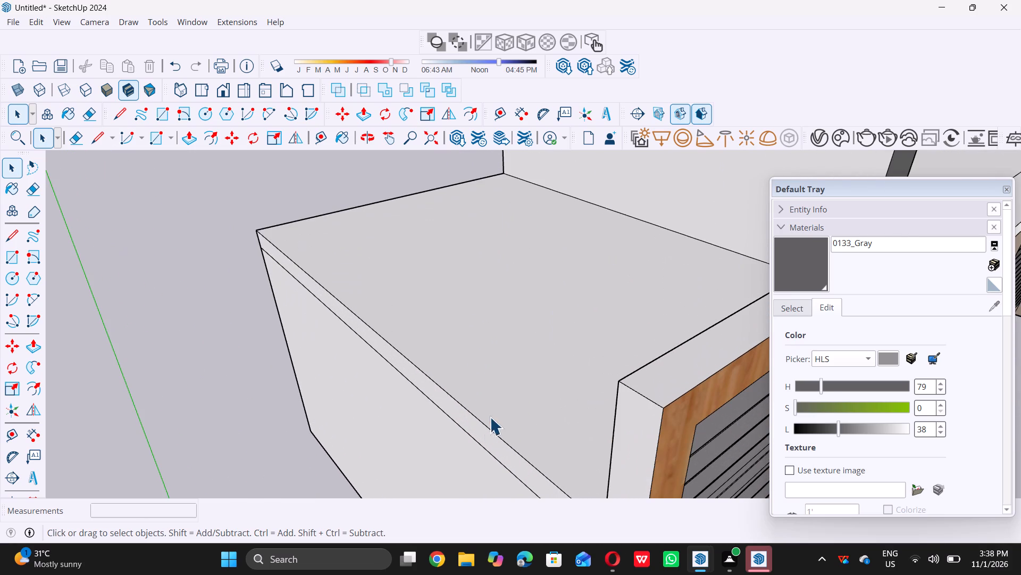
{"action": "middle_click_drag", "start_coordinate": [526, 381], "coordinate": [333, 447]}
{"action": "scroll", "coordinate": [376, 397], "scroll_direction": "down", "scroll_amount": 2}
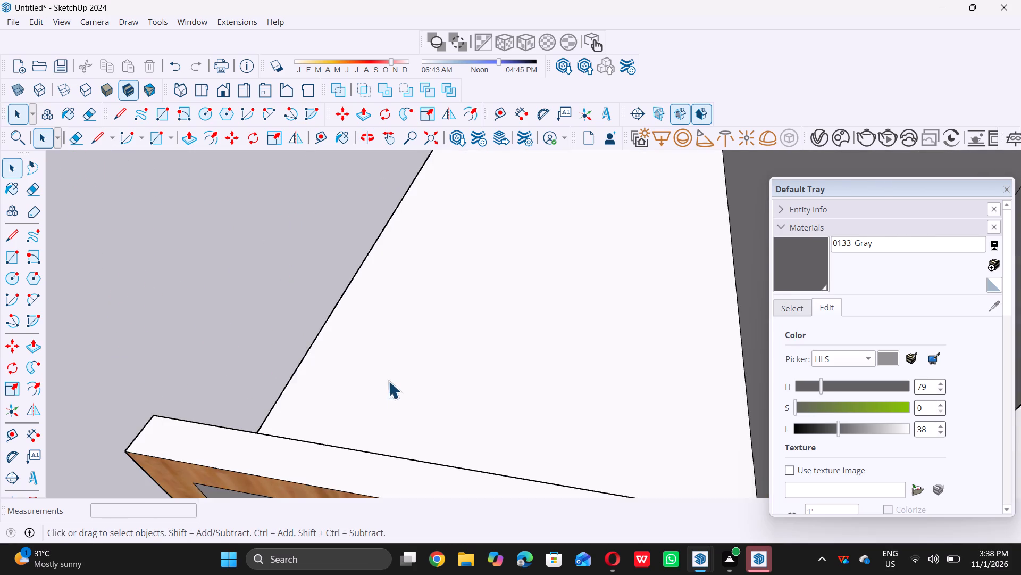
{"action": "scroll", "coordinate": [388, 381], "scroll_direction": "down", "scroll_amount": 8}
{"action": "scroll", "coordinate": [495, 375], "scroll_direction": "down", "scroll_amount": 12}
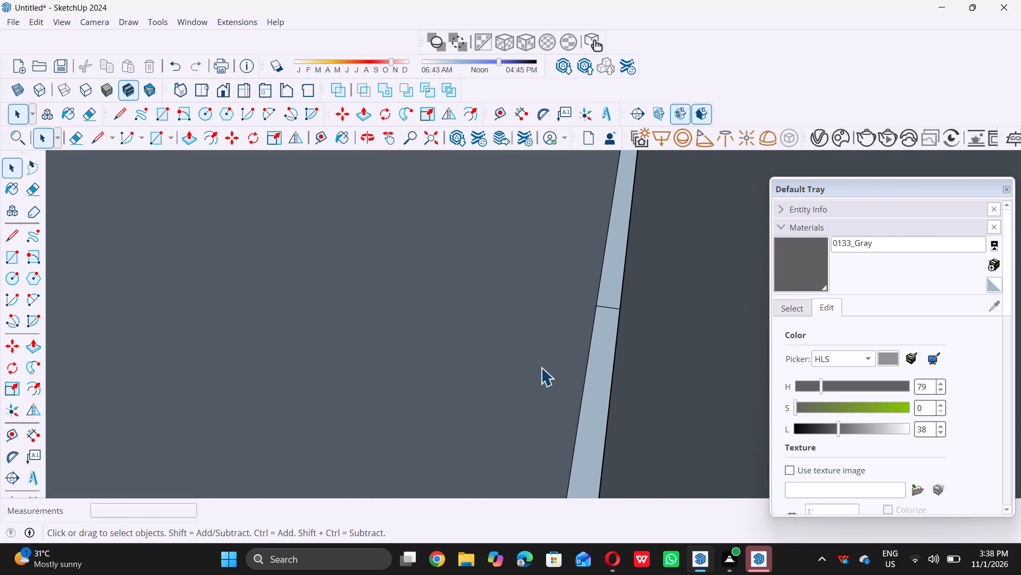
{"action": "scroll", "coordinate": [541, 367], "scroll_direction": "down", "scroll_amount": 17}
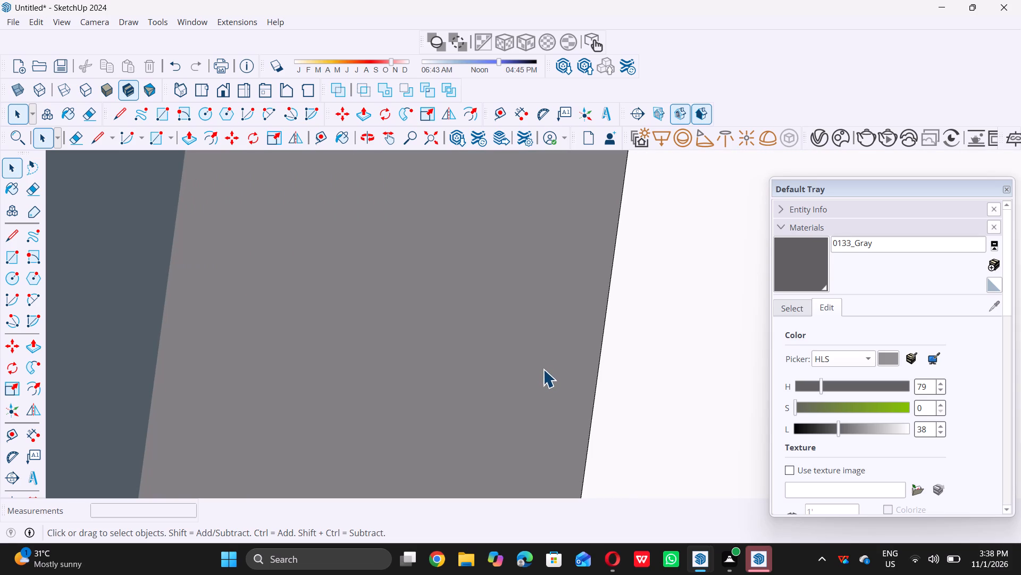
{"action": "scroll", "coordinate": [573, 362], "scroll_direction": "down", "scroll_amount": 9}
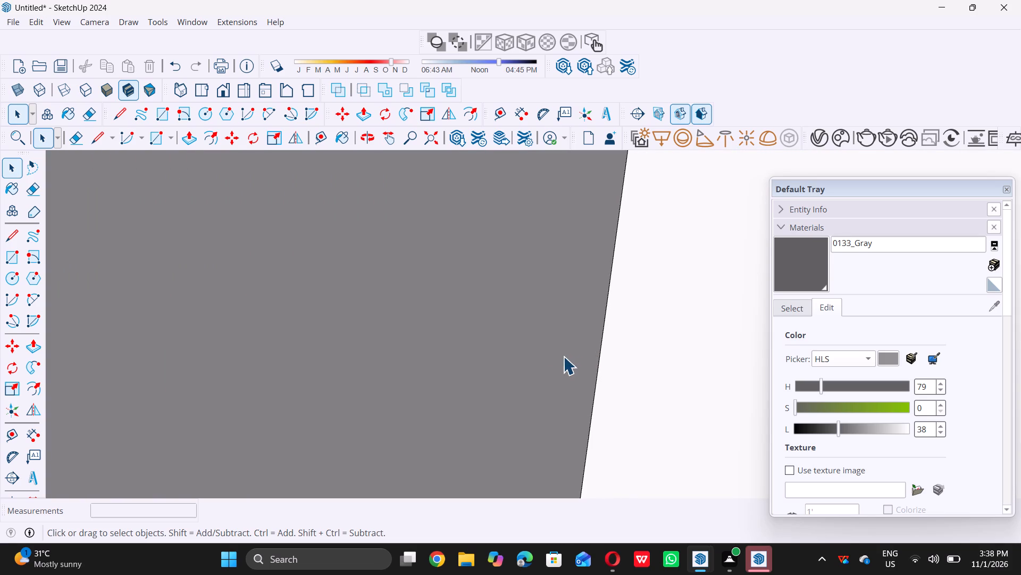
{"action": "scroll", "coordinate": [578, 346], "scroll_direction": "down", "scroll_amount": 7}
{"action": "scroll", "coordinate": [505, 316], "scroll_direction": "down", "scroll_amount": 18}
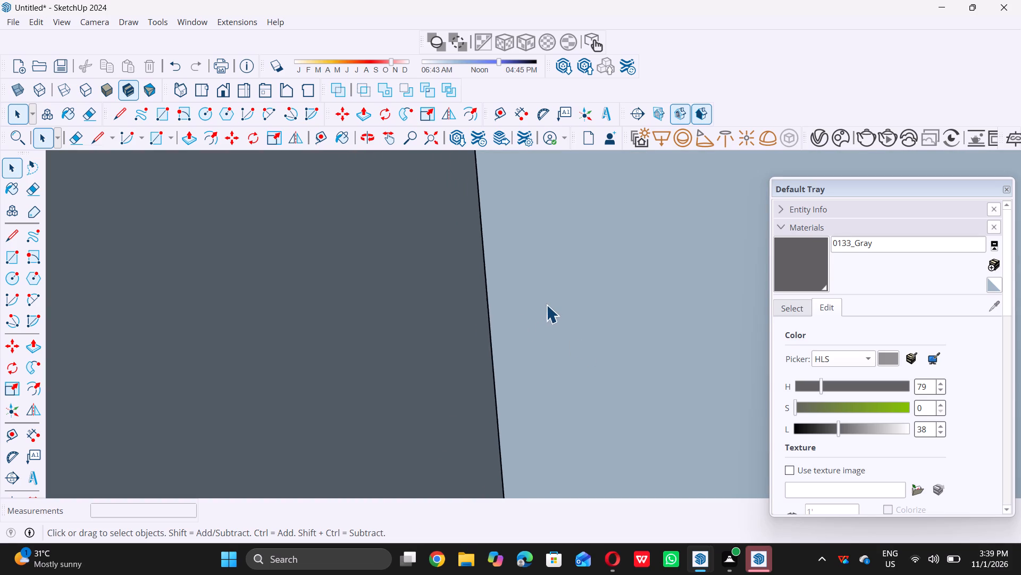
{"action": "scroll", "coordinate": [546, 305], "scroll_direction": "down", "scroll_amount": 16}
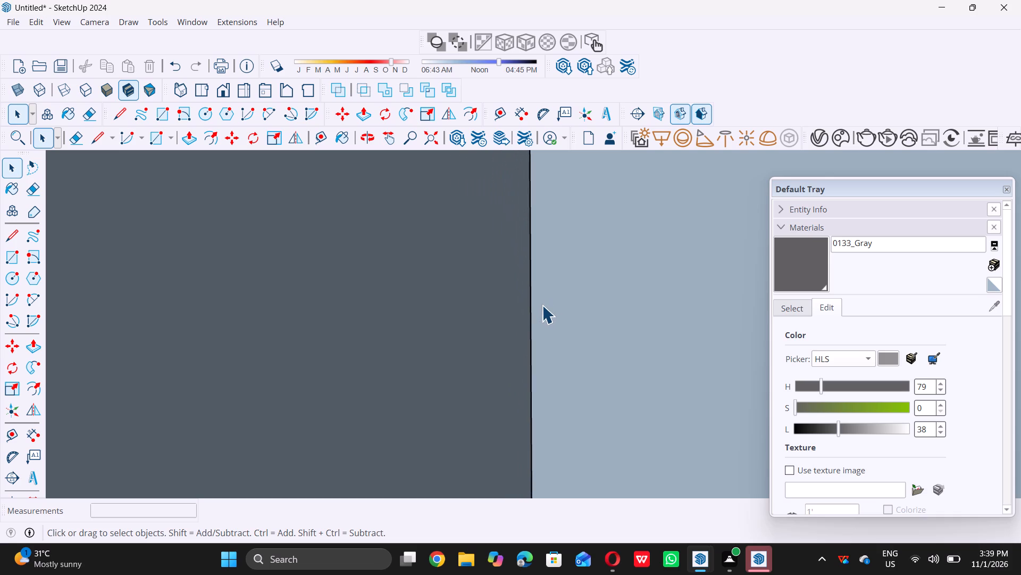
{"action": "scroll", "coordinate": [530, 314], "scroll_direction": "down", "scroll_amount": 9}
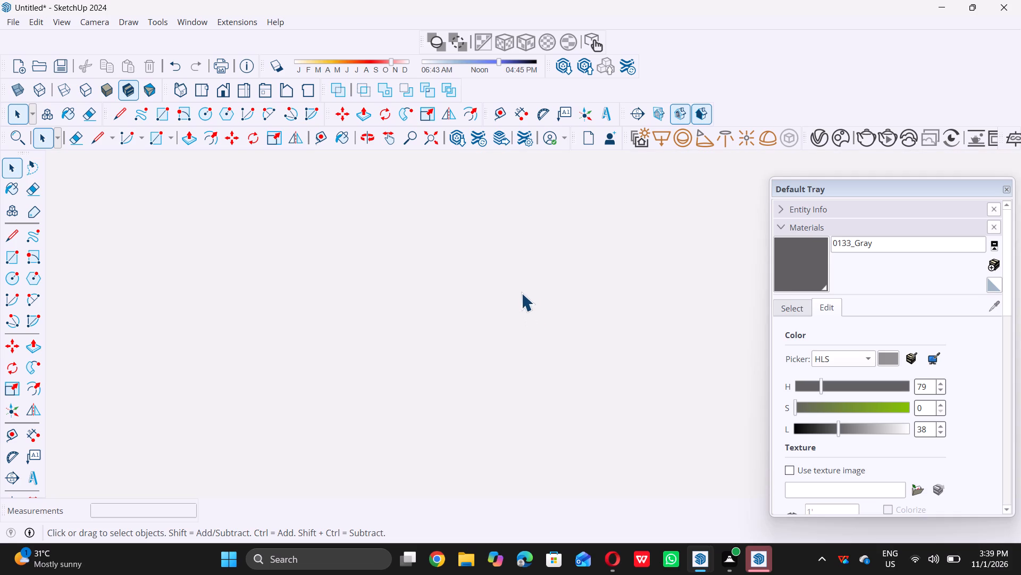
{"action": "scroll", "coordinate": [521, 293], "scroll_direction": "down", "scroll_amount": 20}
{"action": "scroll", "coordinate": [521, 293], "scroll_direction": "down", "scroll_amount": 10}
{"action": "scroll", "coordinate": [542, 301], "scroll_direction": "down", "scroll_amount": 20}
{"action": "scroll", "coordinate": [542, 301], "scroll_direction": "down", "scroll_amount": 10}
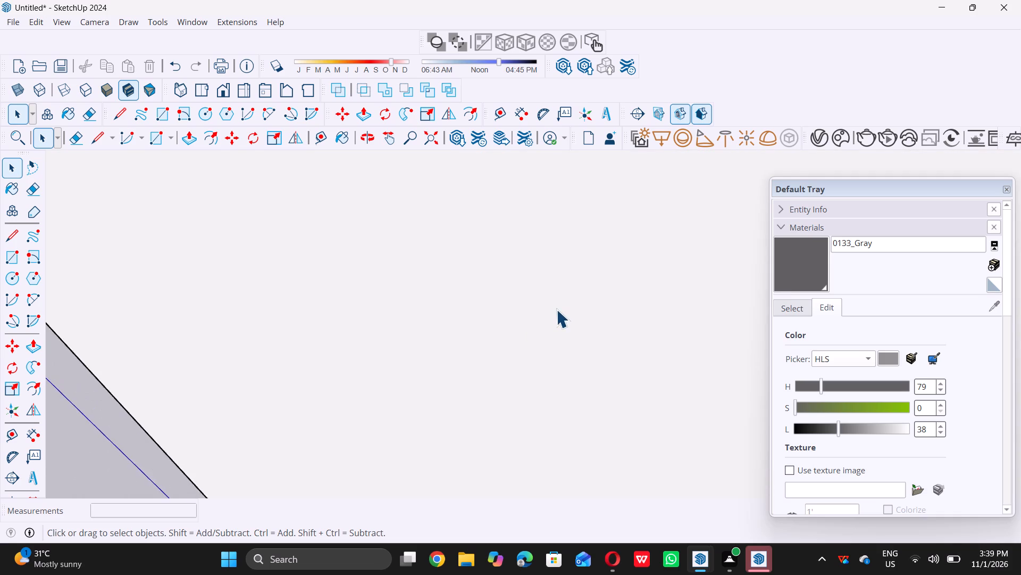
{"action": "scroll", "coordinate": [556, 309], "scroll_direction": "down", "scroll_amount": 20}
{"action": "scroll", "coordinate": [556, 309], "scroll_direction": "down", "scroll_amount": 10}
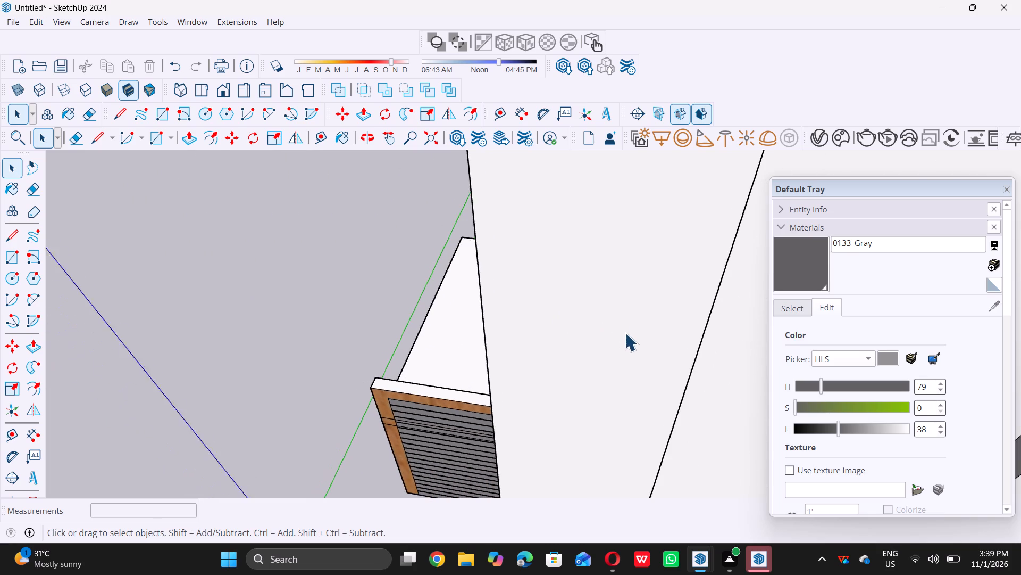
{"action": "scroll", "coordinate": [625, 333], "scroll_direction": "down", "scroll_amount": 4}
Place a guide line 9" in from the outer long edge of the low side block's top face.
{"action": "middle_click_drag", "start_coordinate": [454, 315], "coordinate": [505, 343]}
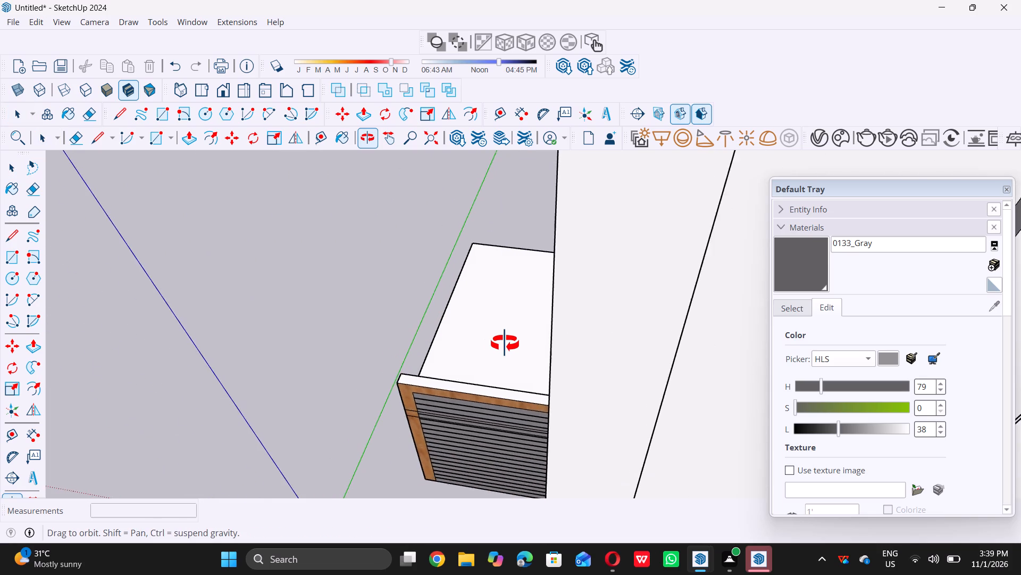
{"action": "middle_click_drag", "start_coordinate": [505, 343], "coordinate": [514, 348]}
{"action": "middle_click_drag", "start_coordinate": [466, 322], "coordinate": [465, 348]}
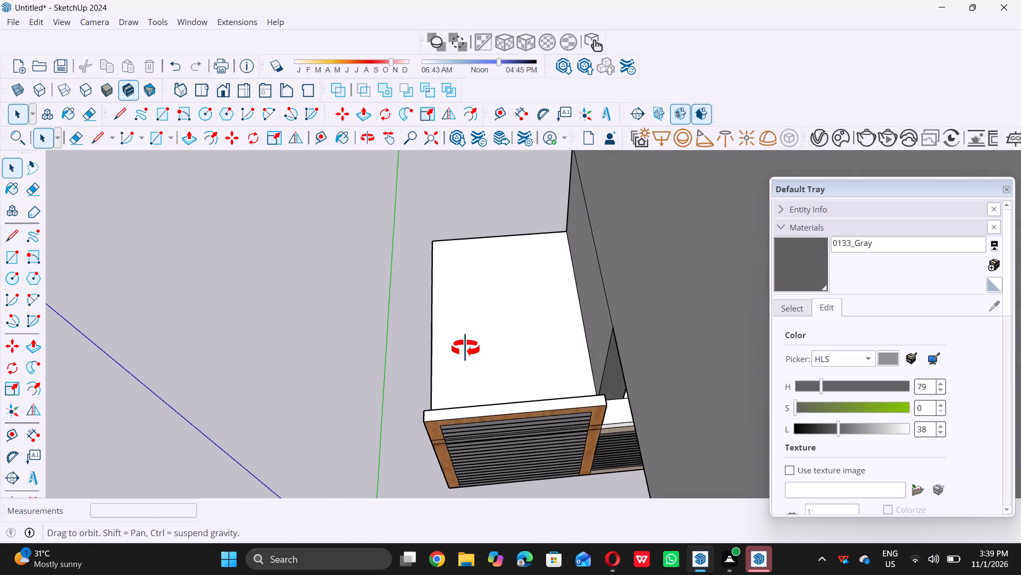
{"action": "middle_click_drag", "start_coordinate": [465, 348], "coordinate": [423, 431]}
{"action": "scroll", "coordinate": [436, 363], "scroll_direction": "up", "scroll_amount": 3}
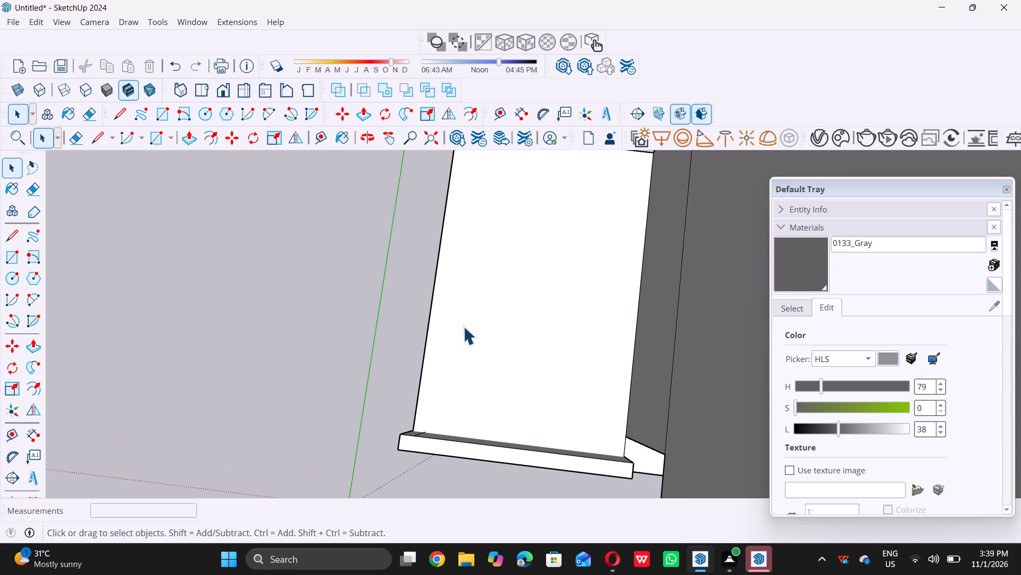
{"action": "scroll", "coordinate": [473, 318], "scroll_direction": "up", "scroll_amount": 1}
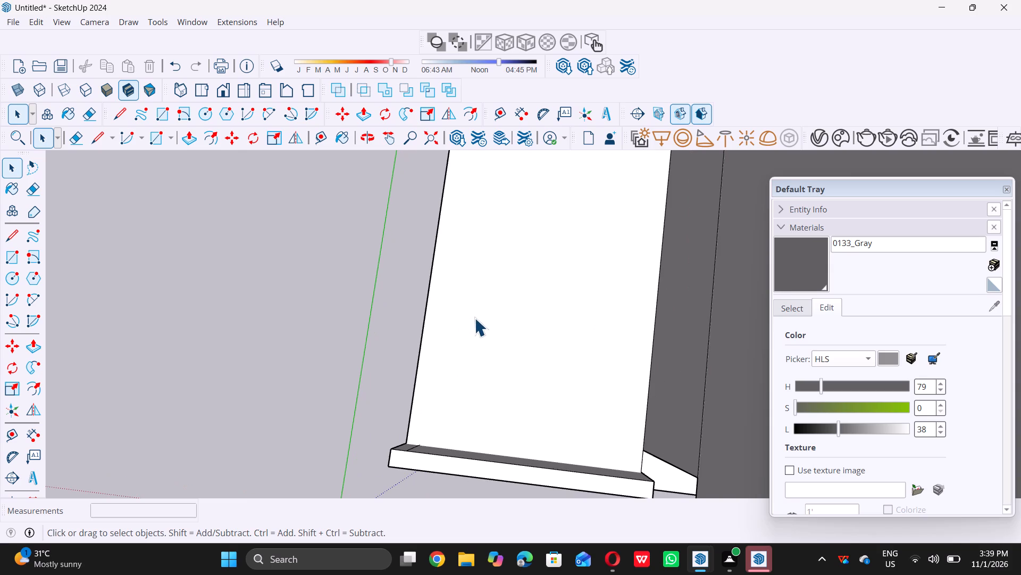
{"action": "type", "text": "r t"}
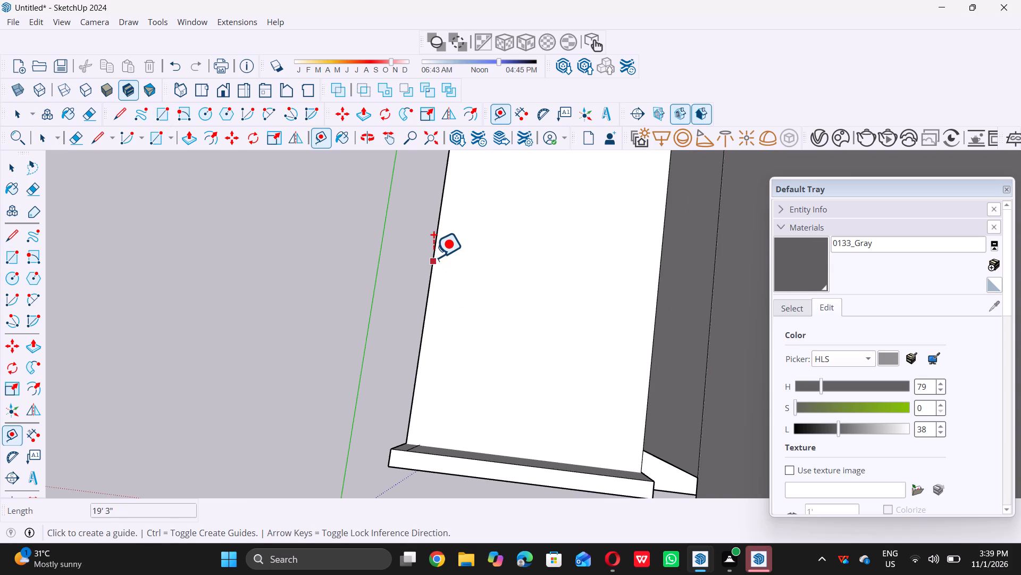
{"action": "double_click", "coordinate": [433, 257]}
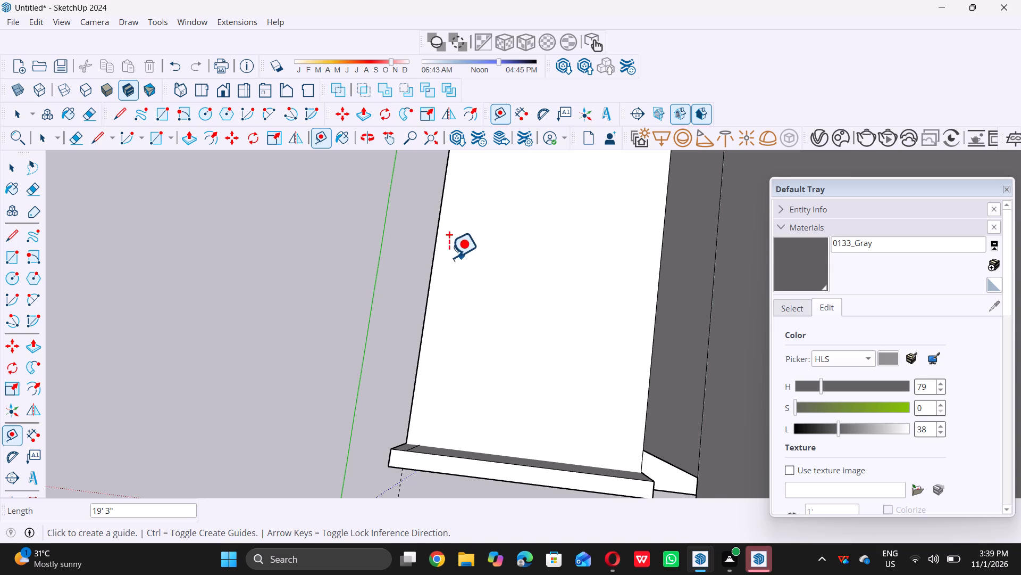
{"action": "double_click", "coordinate": [434, 245]}
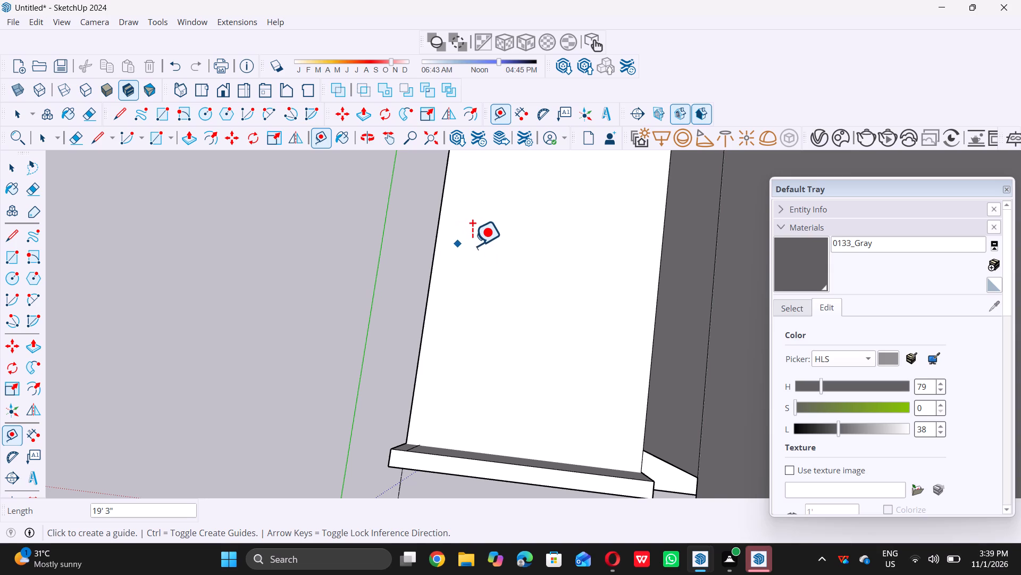
{"action": "left_click", "coordinate": [430, 244]}
{"action": "key", "text": "space"}
{"action": "key", "text": "t"}
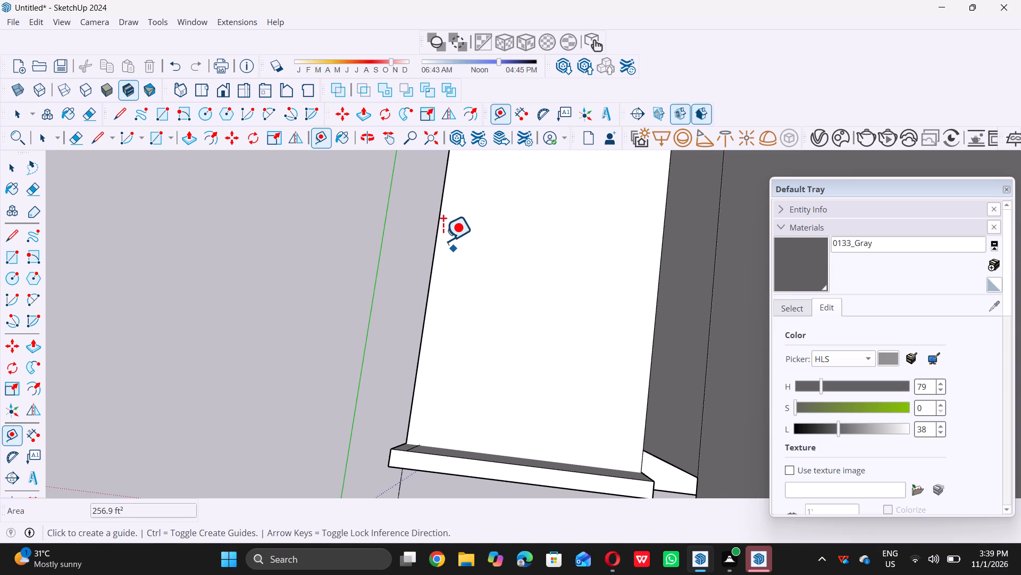
{"action": "left_click", "coordinate": [437, 237]}
{"action": "left_click_drag", "start_coordinate": [438, 237], "coordinate": [447, 239]}
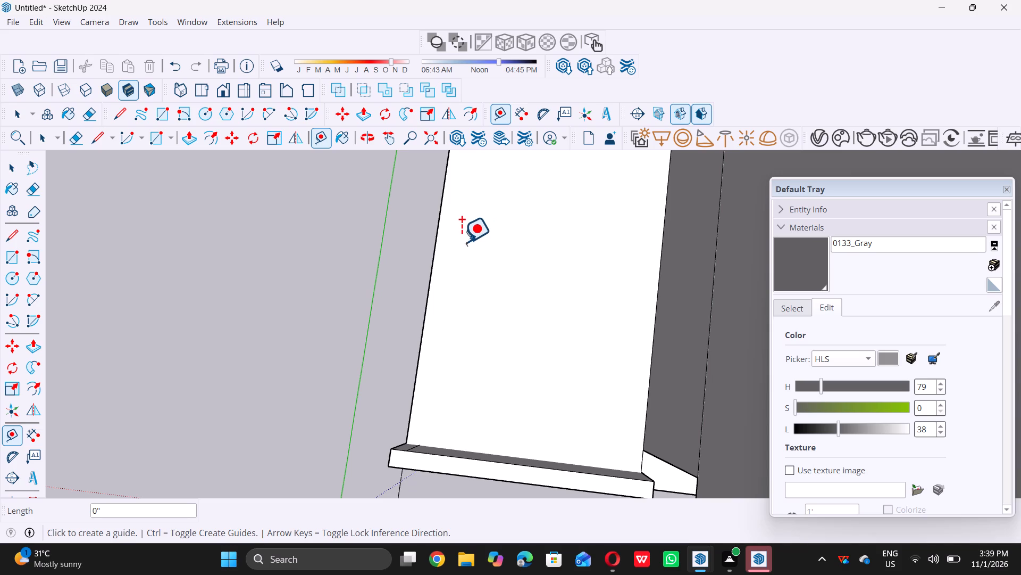
{"action": "left_click", "coordinate": [432, 236]}
{"action": "left_click_drag", "start_coordinate": [432, 236], "coordinate": [441, 237]}
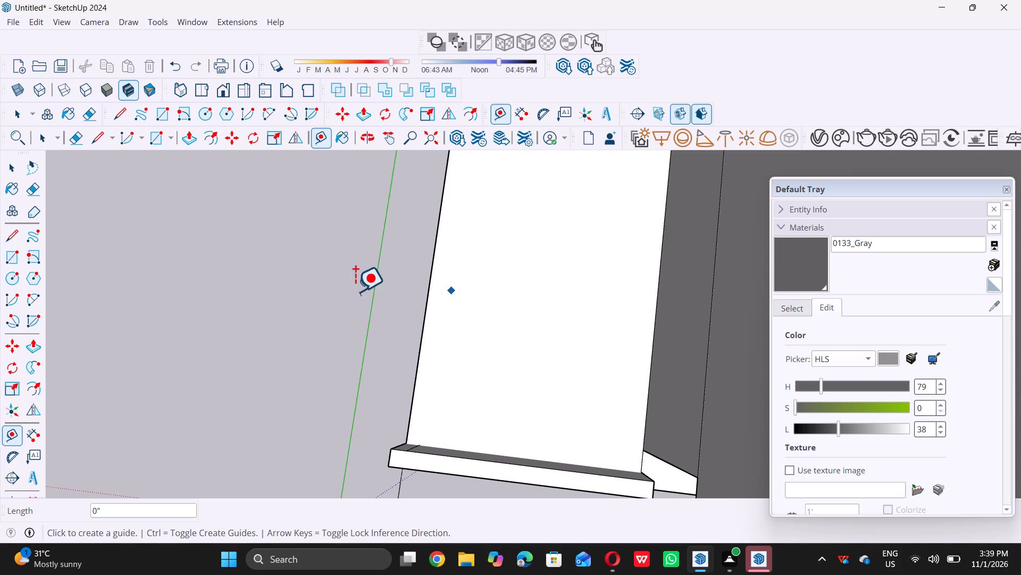
{"action": "left_click", "coordinate": [433, 260]}
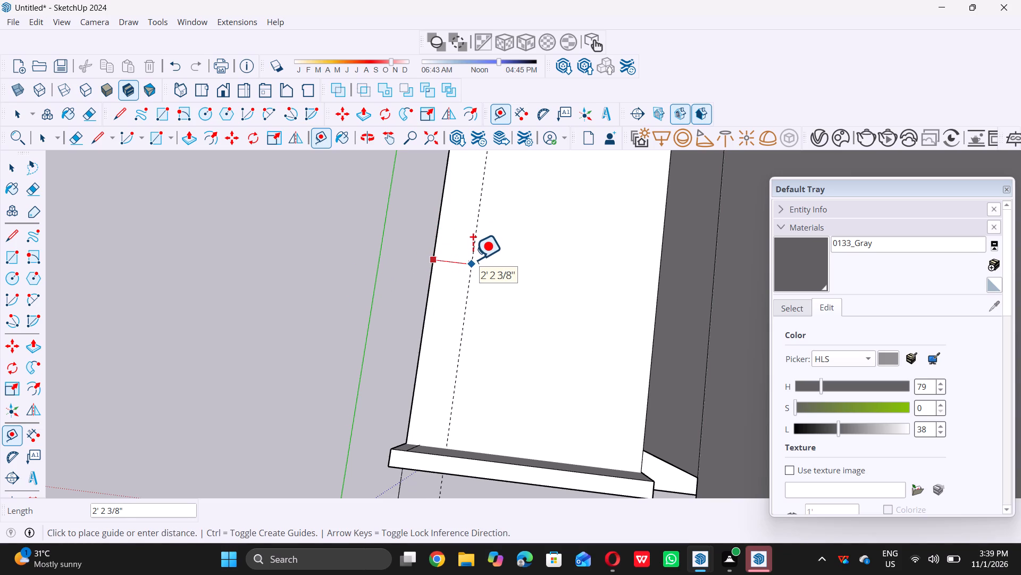
{"action": "key", "text": "9"}
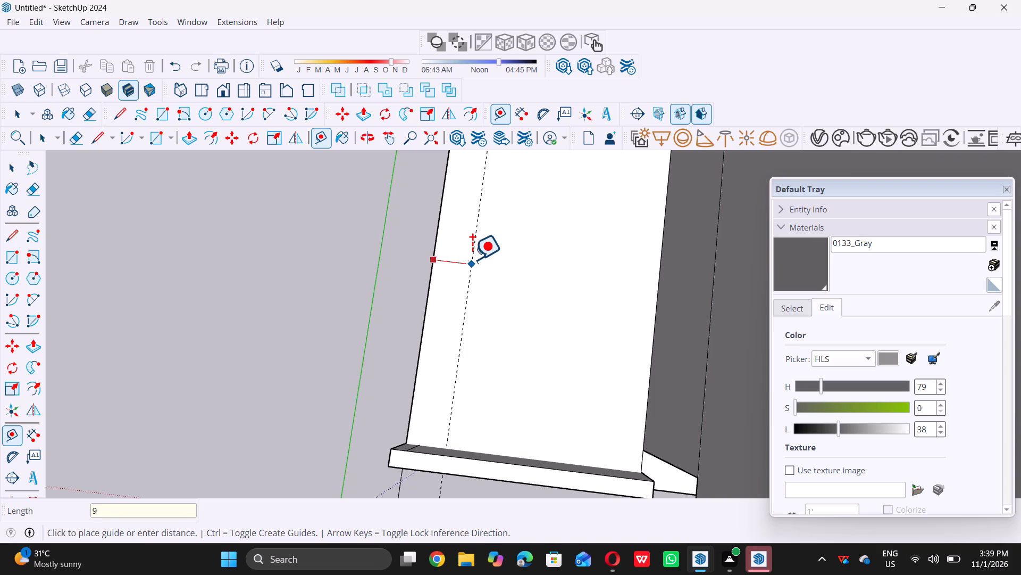
{"action": "key", "text": "shift+quotedbl"}
{"action": "key", "text": "Return"}
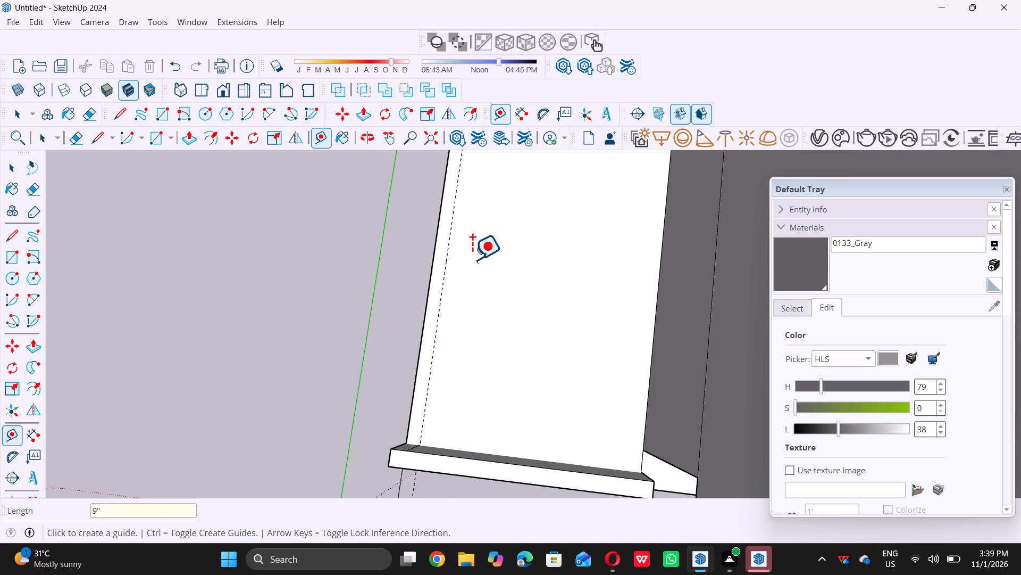
{"action": "key", "text": "space"}
Draw a 9" by 19' 3" rectangle along the outer long edge of the low side block's top face.
{"action": "key", "text": "r"}
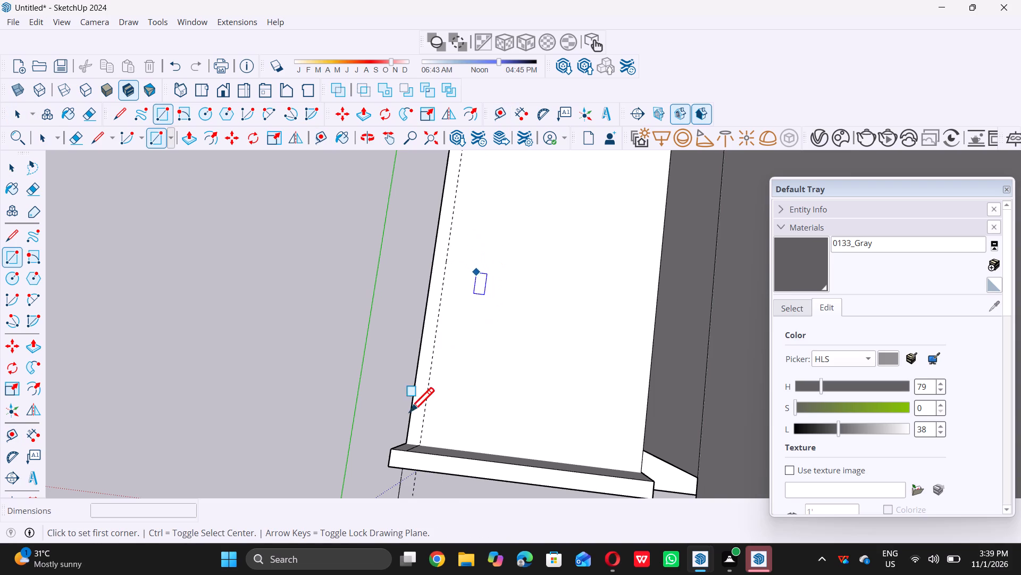
{"action": "scroll", "coordinate": [419, 436], "scroll_direction": "up", "scroll_amount": 4}
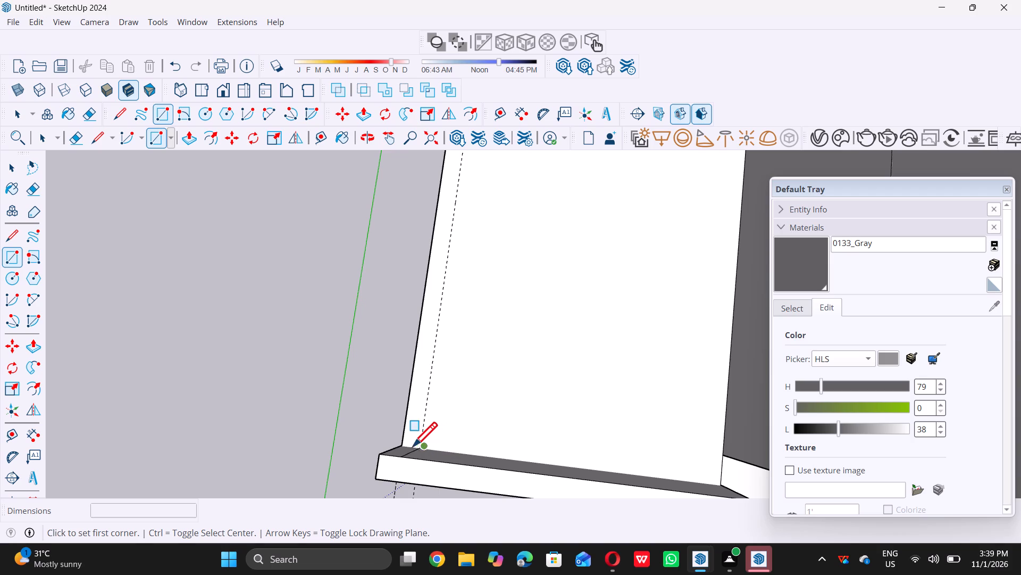
{"action": "double_click", "coordinate": [401, 443]}
{"action": "scroll", "coordinate": [401, 443], "scroll_direction": "down", "scroll_amount": 6}
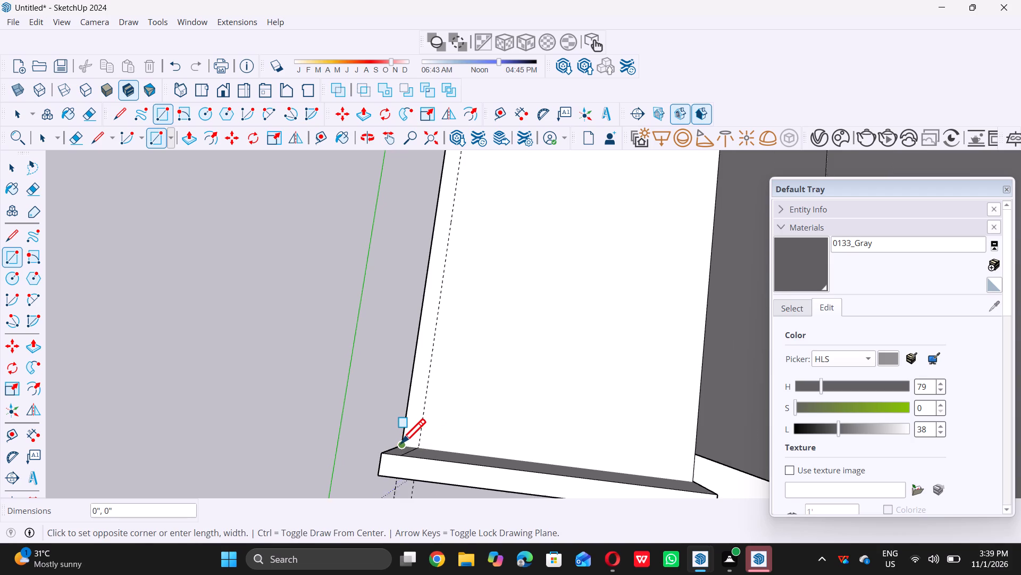
{"action": "scroll", "coordinate": [401, 443], "scroll_direction": "down", "scroll_amount": 7}
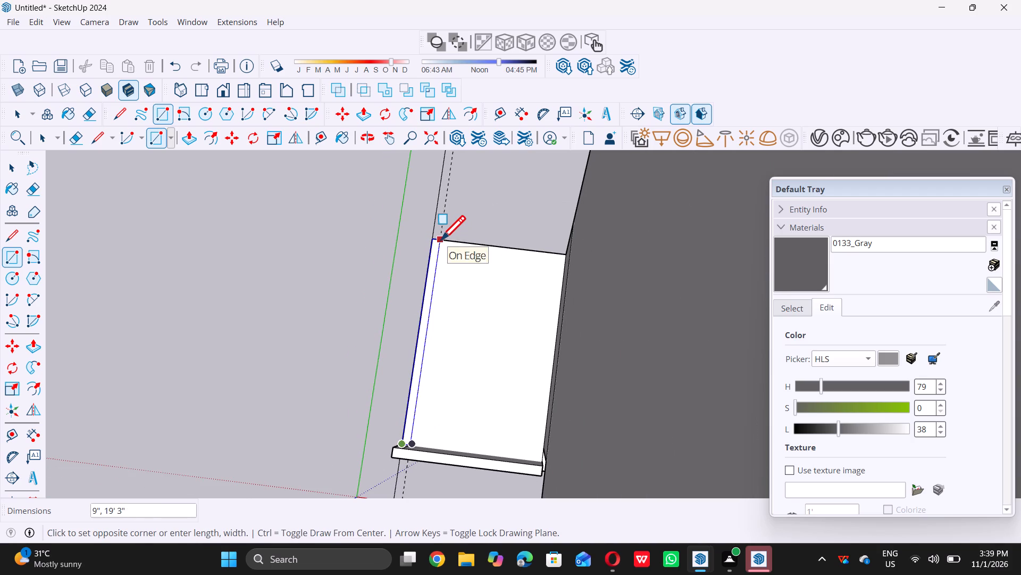
{"action": "double_click", "coordinate": [441, 240]}
{"action": "key", "text": "space"}
Examine the low side block and the wood-framed slatted panel in front of it from several angles.
{"action": "scroll", "coordinate": [440, 249], "scroll_direction": "down", "scroll_amount": 7}
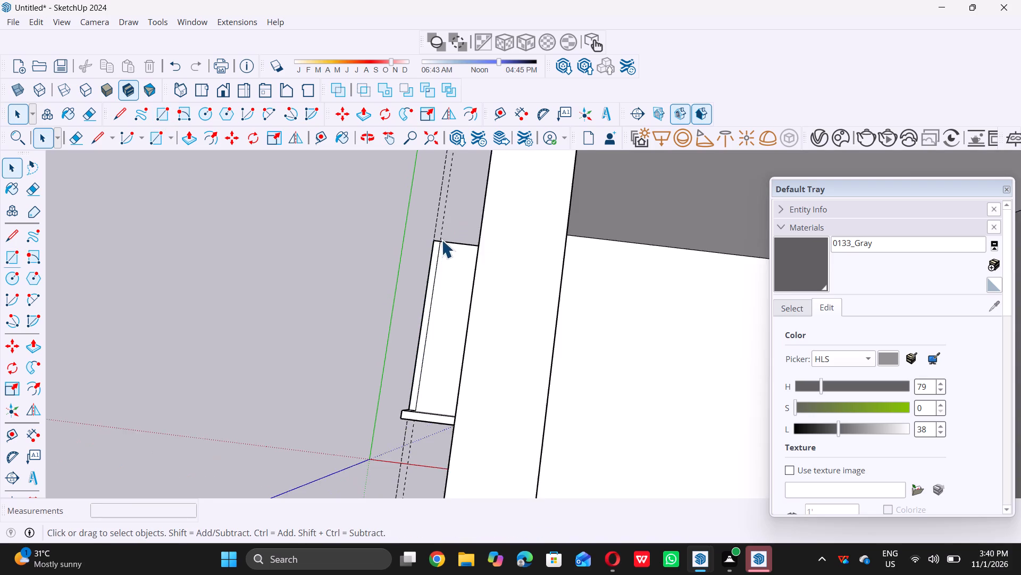
{"action": "scroll", "coordinate": [441, 240], "scroll_direction": "down", "scroll_amount": 16}
{"action": "middle_click_drag", "start_coordinate": [421, 368], "coordinate": [459, 232]}
{"action": "middle_click", "coordinate": [459, 232]}
{"action": "middle_click_drag", "start_coordinate": [477, 320], "coordinate": [485, 241]}
{"action": "middle_click_drag", "start_coordinate": [449, 317], "coordinate": [466, 298]}
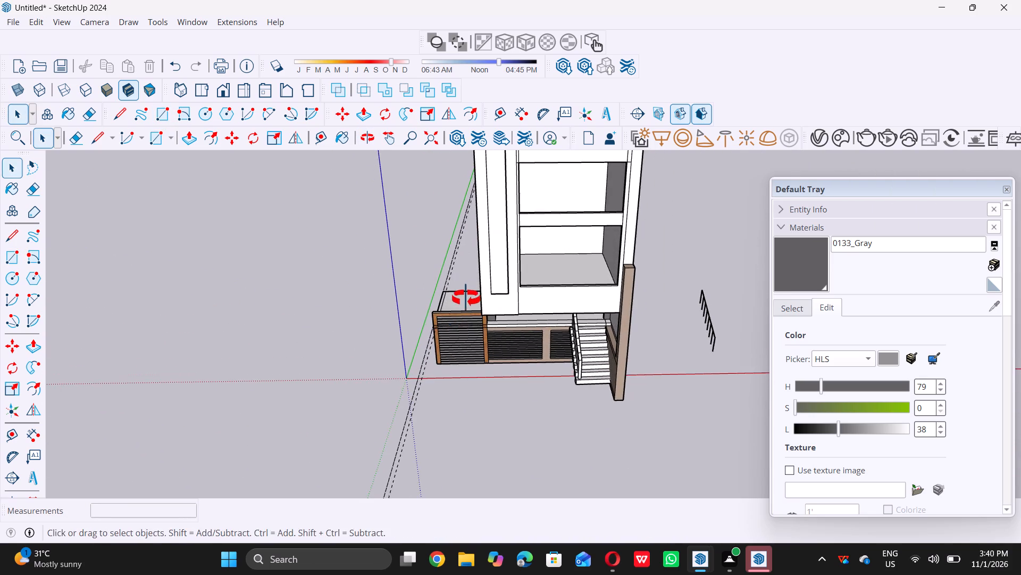
{"action": "middle_click_drag", "start_coordinate": [466, 298], "coordinate": [472, 283]}
{"action": "middle_click_drag", "start_coordinate": [461, 311], "coordinate": [465, 282]}
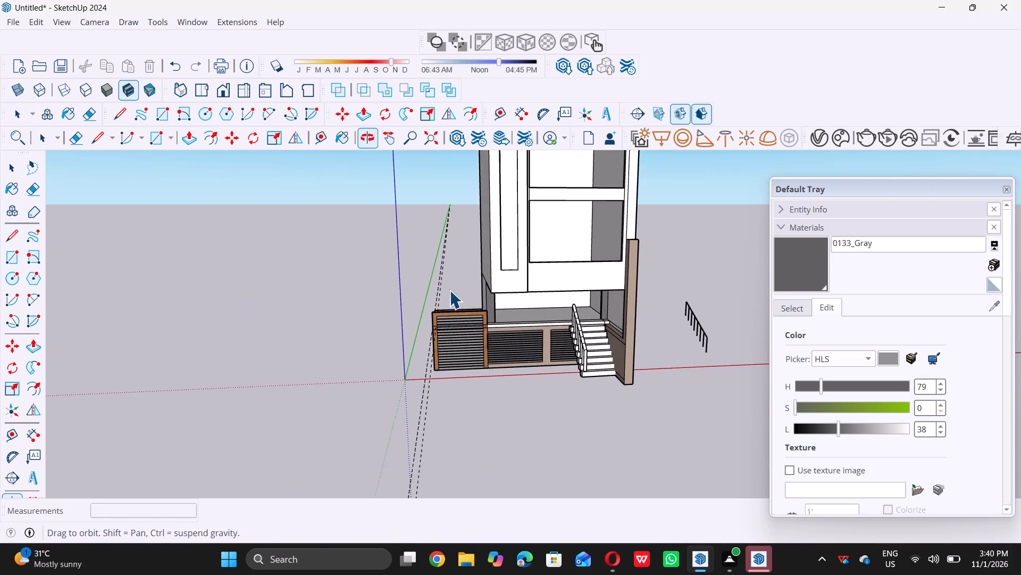
{"action": "scroll", "coordinate": [438, 302], "scroll_direction": "up", "scroll_amount": 9}
{"action": "middle_click_drag", "start_coordinate": [390, 349], "coordinate": [488, 388]}
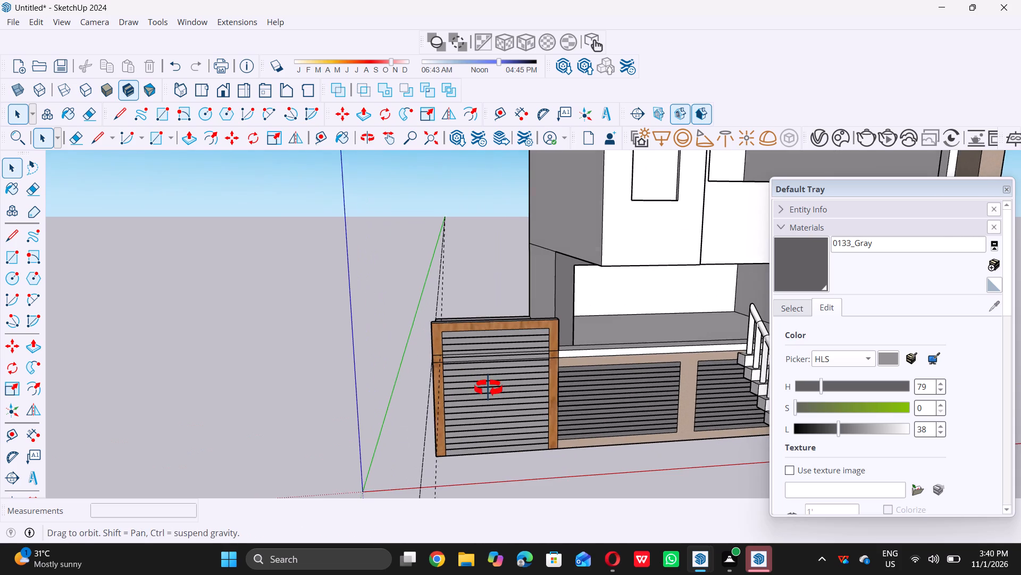
{"action": "middle_click_drag", "start_coordinate": [488, 388], "coordinate": [494, 421]}
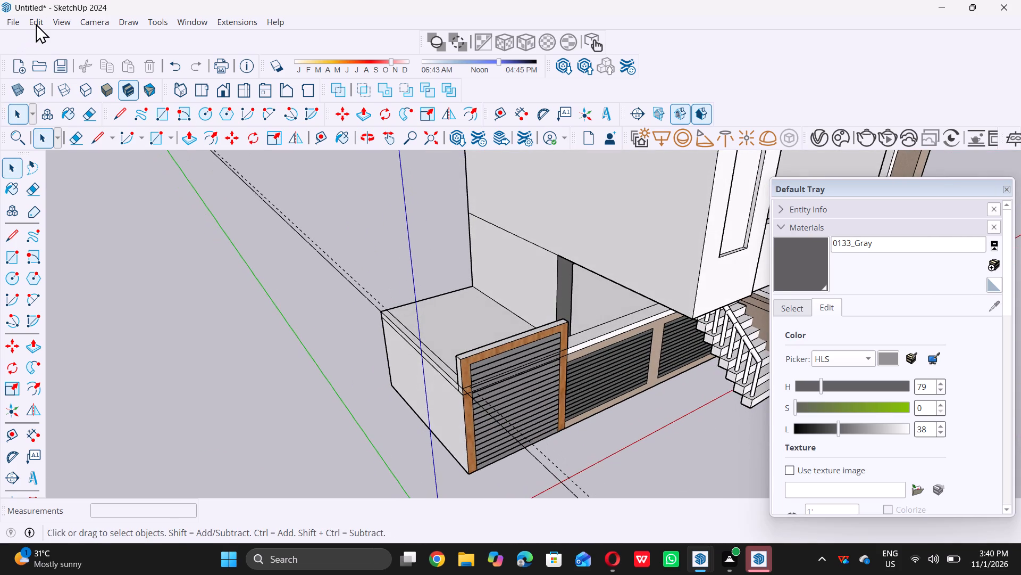
Delete all guide lines from the model.
{"action": "left_click", "coordinate": [36, 23]}
{"action": "double_click", "coordinate": [100, 152]}
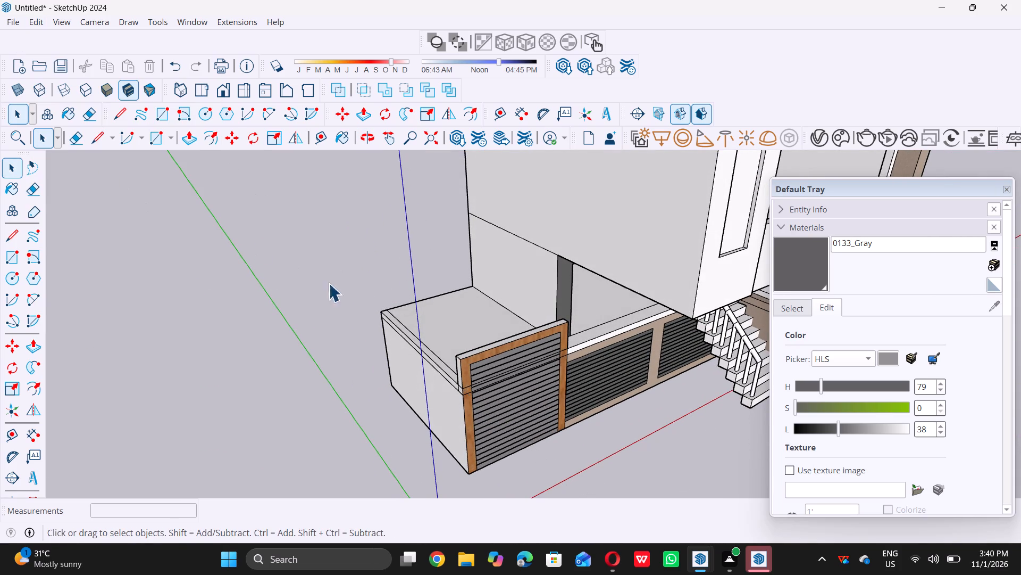
Place a guide line 9" in from the short back edge of the low side block's top face.
{"action": "middle_click_drag", "start_coordinate": [474, 302], "coordinate": [528, 358]}
{"action": "scroll", "coordinate": [395, 318], "scroll_direction": "up", "scroll_amount": 9}
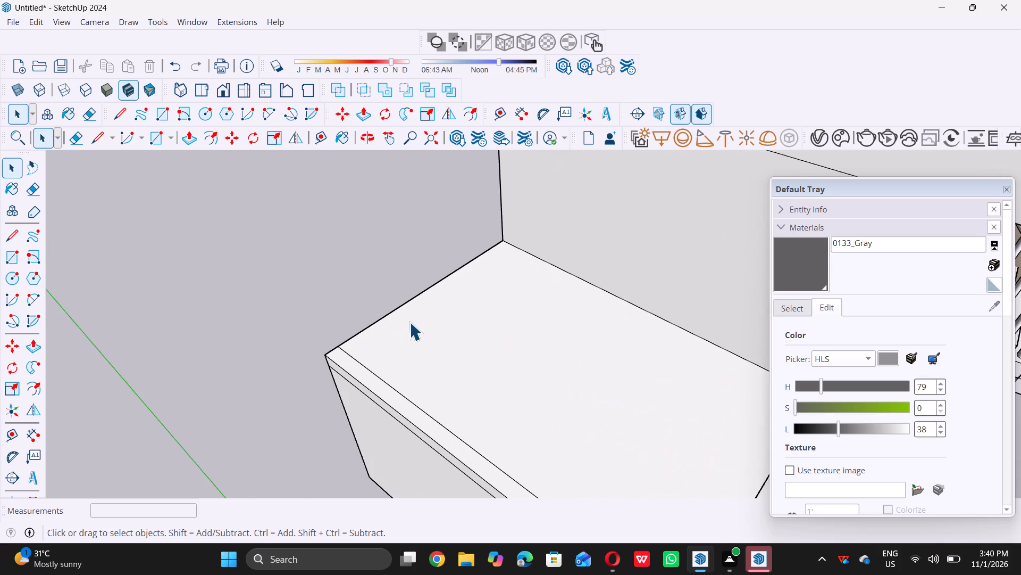
{"action": "key", "text": "t"}
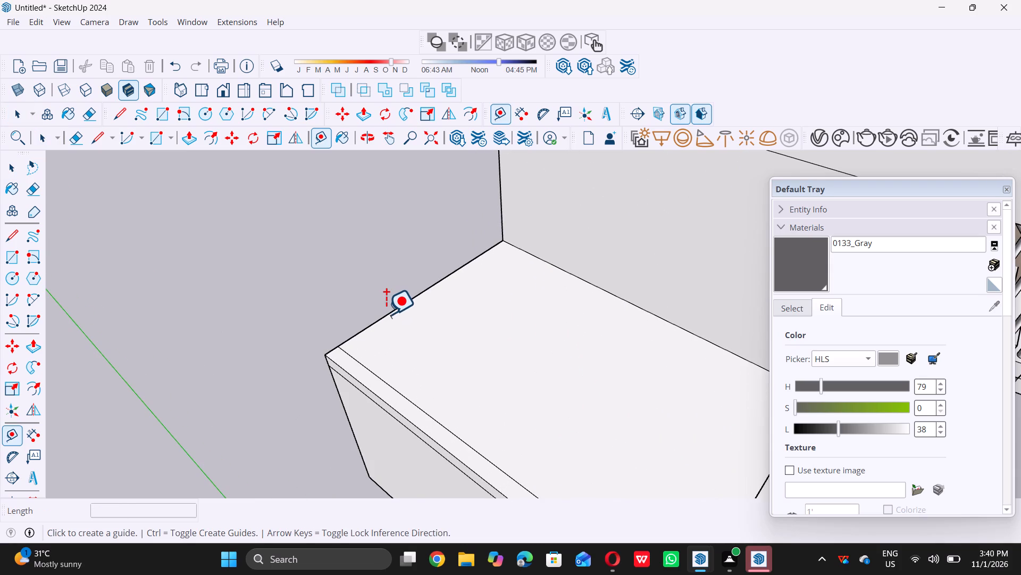
{"action": "left_click", "coordinate": [385, 314]}
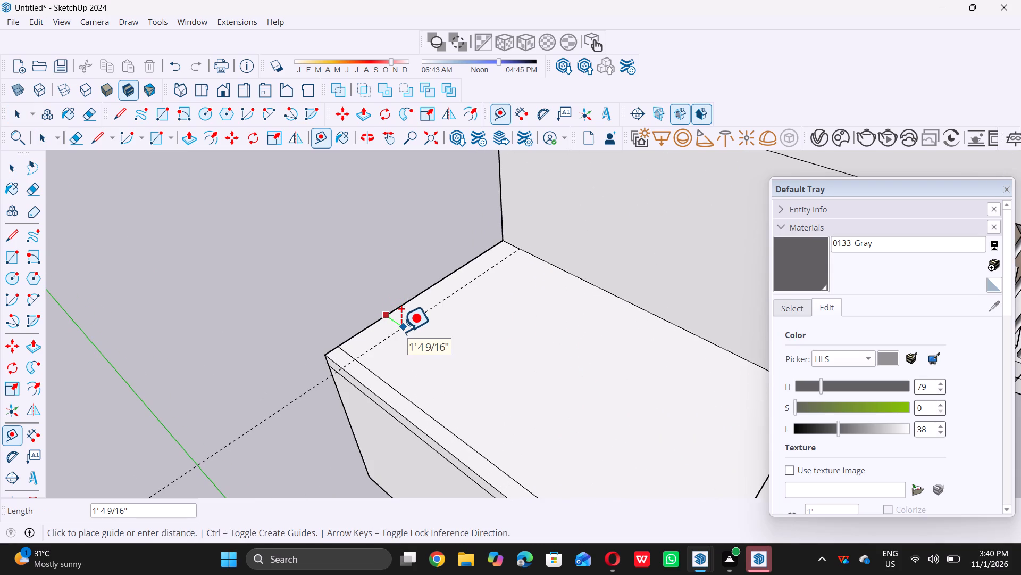
{"action": "key", "text": "9"}
{"action": "key", "text": "shift+quotedbl"}
{"action": "key", "text": "Return"}
{"action": "key", "text": "space"}
Draw a 9" by 12' 9 1/2" rectangle between the guide line and the back edge of the block's top face.
{"action": "key", "text": "r"}
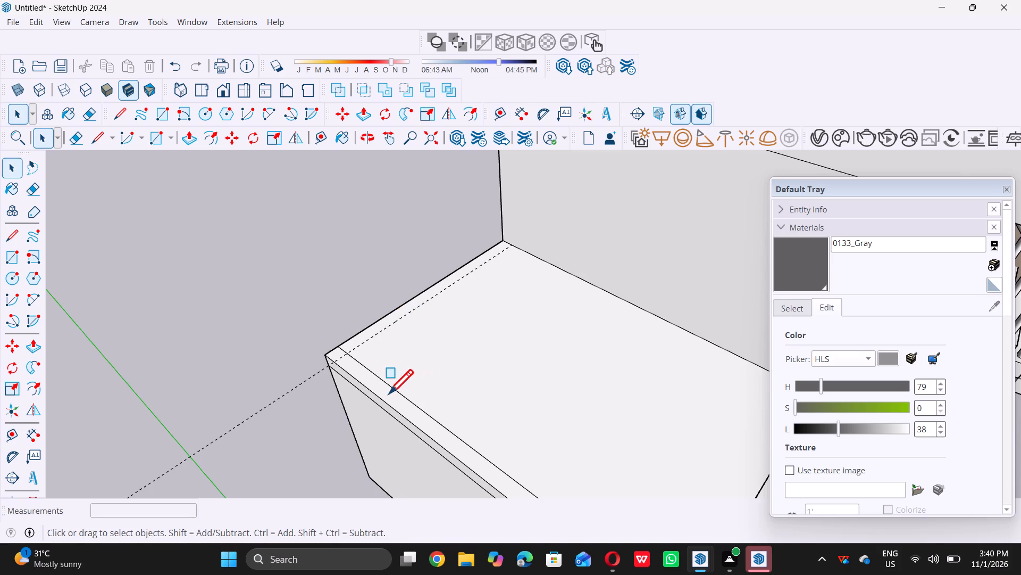
{"action": "double_click", "coordinate": [338, 360]}
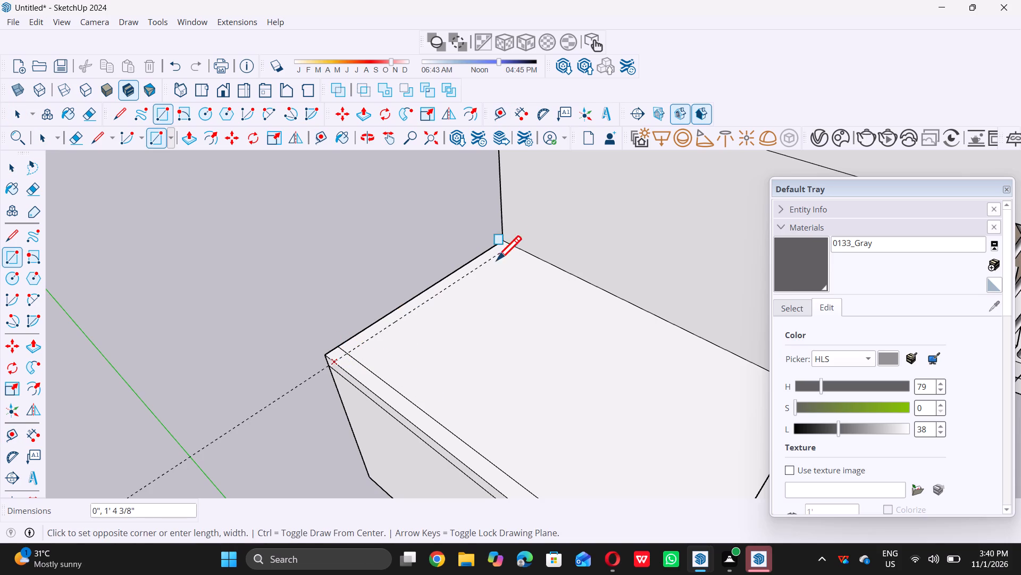
{"action": "triple_click", "coordinate": [503, 236]}
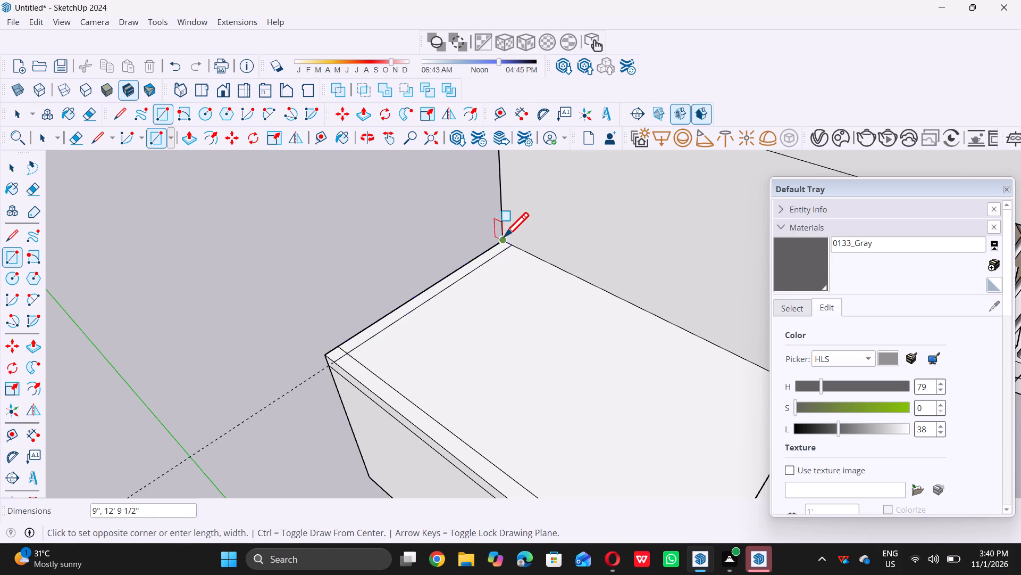
{"action": "key", "text": "space"}
Erase the overlapping line segments where the two 9" strips meet, merging them into one L-shaped strip.
{"action": "key", "text": "e"}
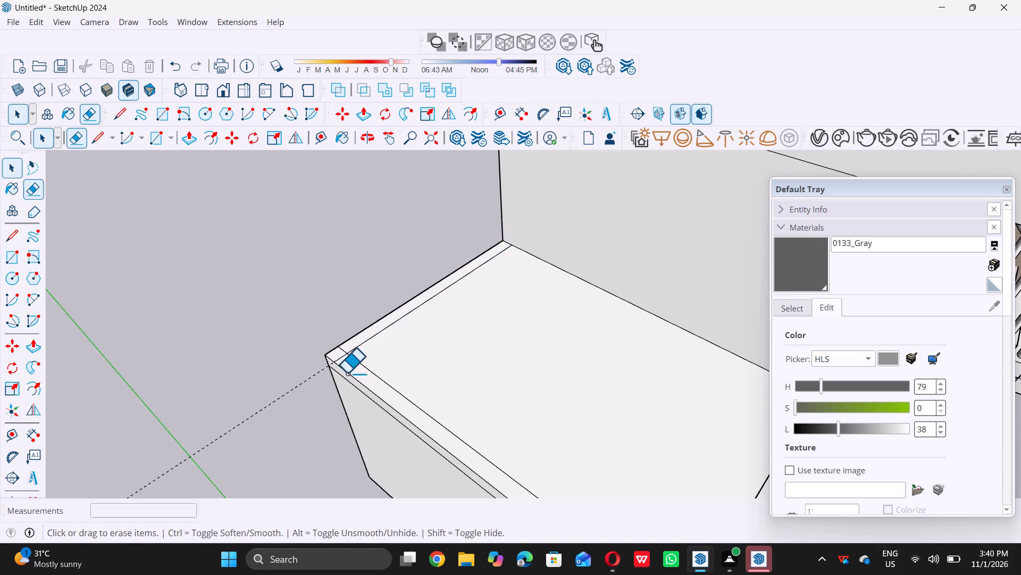
{"action": "scroll", "coordinate": [341, 356], "scroll_direction": "up", "scroll_amount": 8}
{"action": "double_click", "coordinate": [347, 346]}
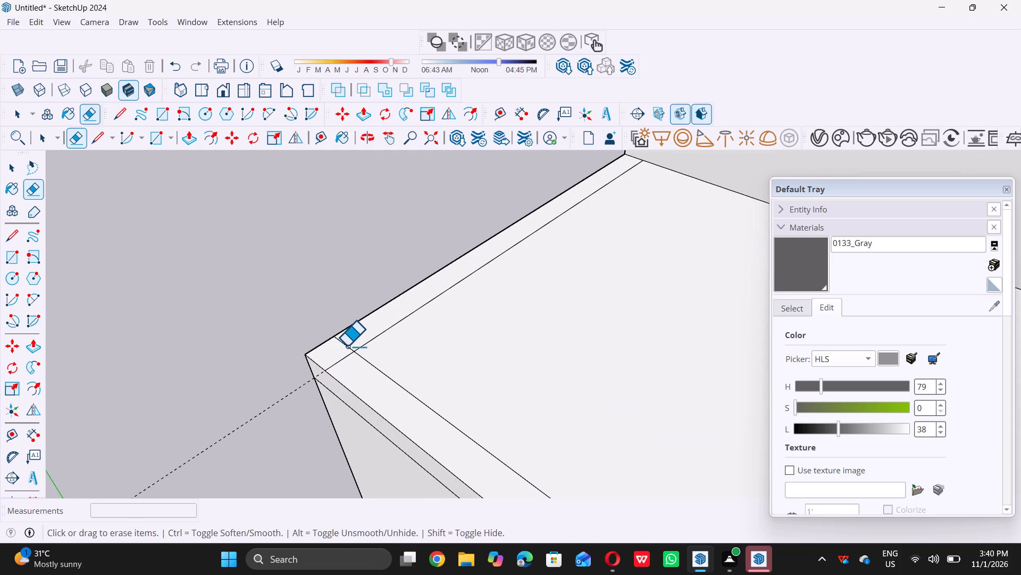
{"action": "triple_click", "coordinate": [340, 361]}
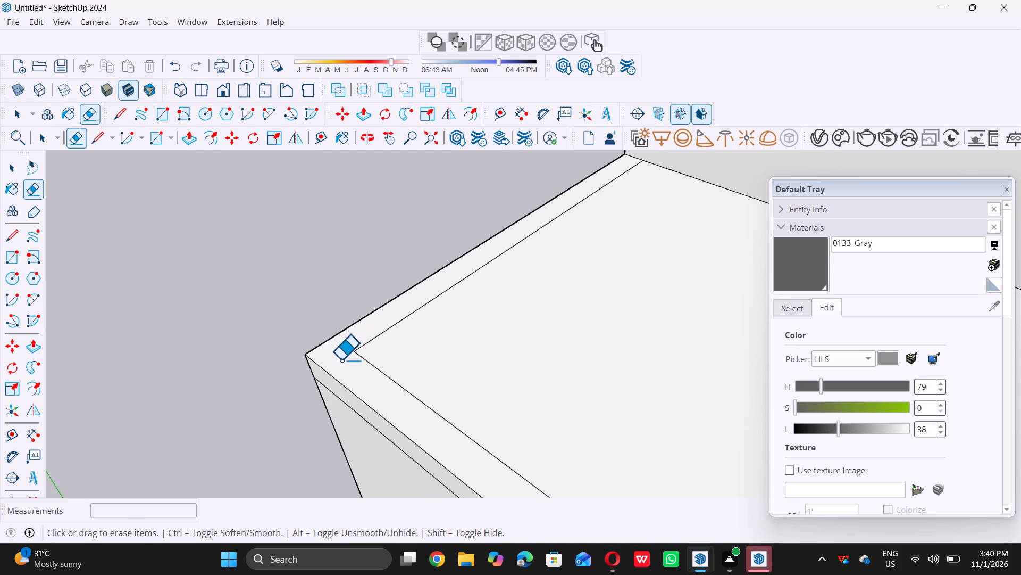
{"action": "key", "text": "space"}
Push/Pull the L-shaped 9" edge strip on the low side block's top up 10' to form a surrounding wall.
{"action": "scroll", "coordinate": [342, 359], "scroll_direction": "down", "scroll_amount": 3}
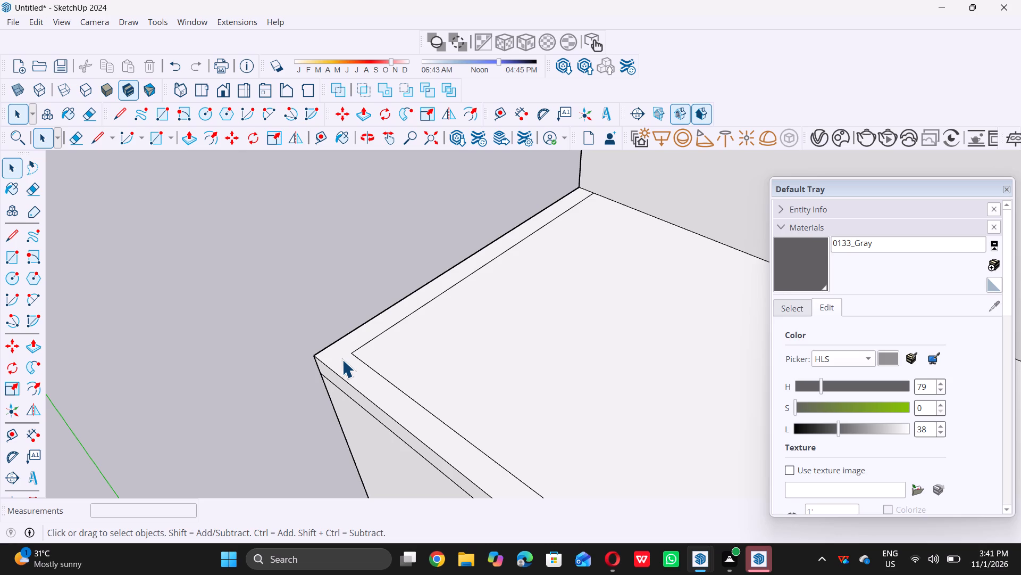
{"action": "scroll", "coordinate": [330, 319], "scroll_direction": "down", "scroll_amount": 11}
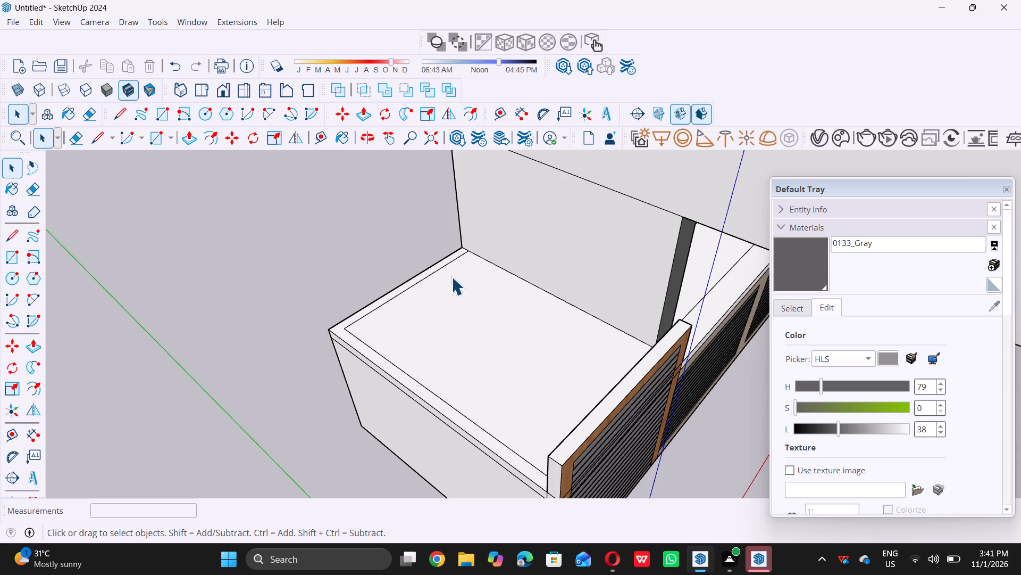
{"action": "scroll", "coordinate": [458, 282], "scroll_direction": "down", "scroll_amount": 9}
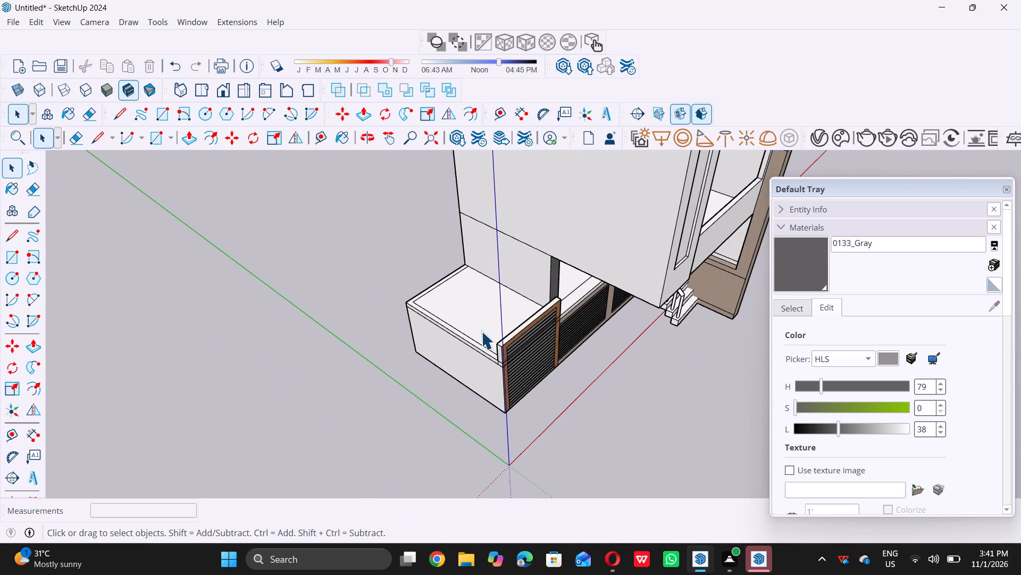
{"action": "middle_click_drag", "start_coordinate": [482, 334], "coordinate": [521, 314]}
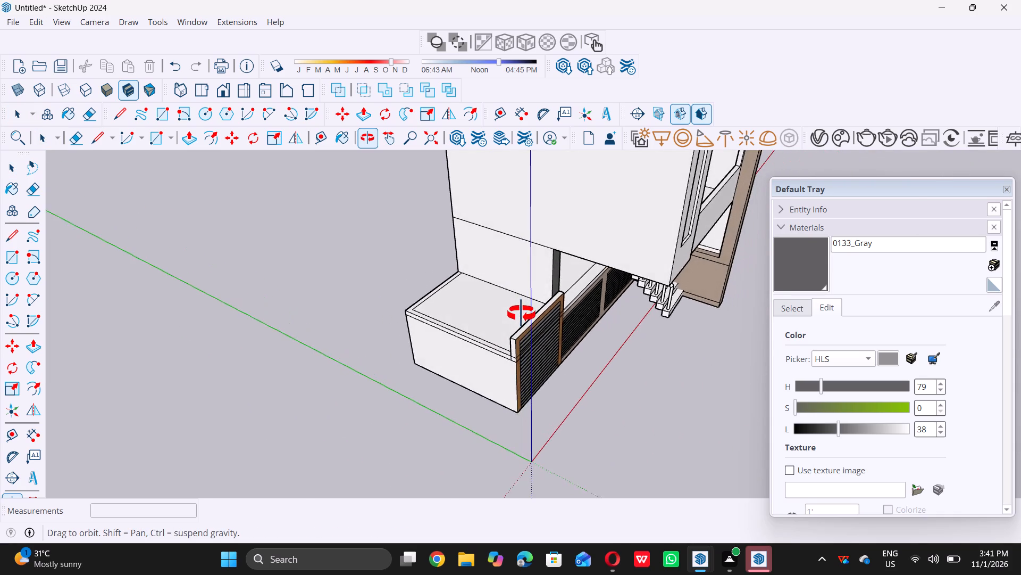
{"action": "middle_click_drag", "start_coordinate": [521, 314], "coordinate": [550, 333]}
{"action": "scroll", "coordinate": [483, 344], "scroll_direction": "up", "scroll_amount": 6}
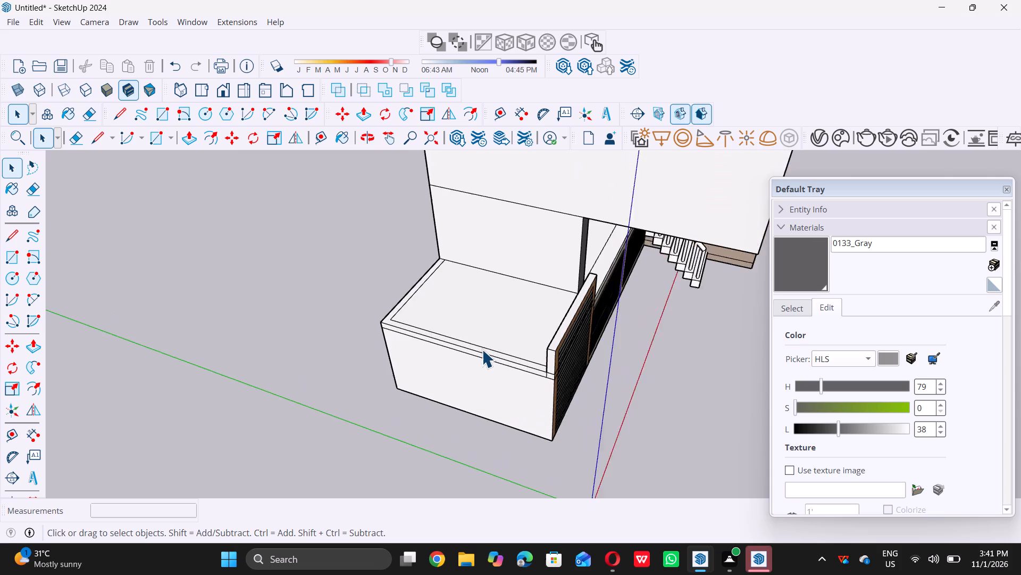
{"action": "scroll", "coordinate": [482, 350], "scroll_direction": "up", "scroll_amount": 12}
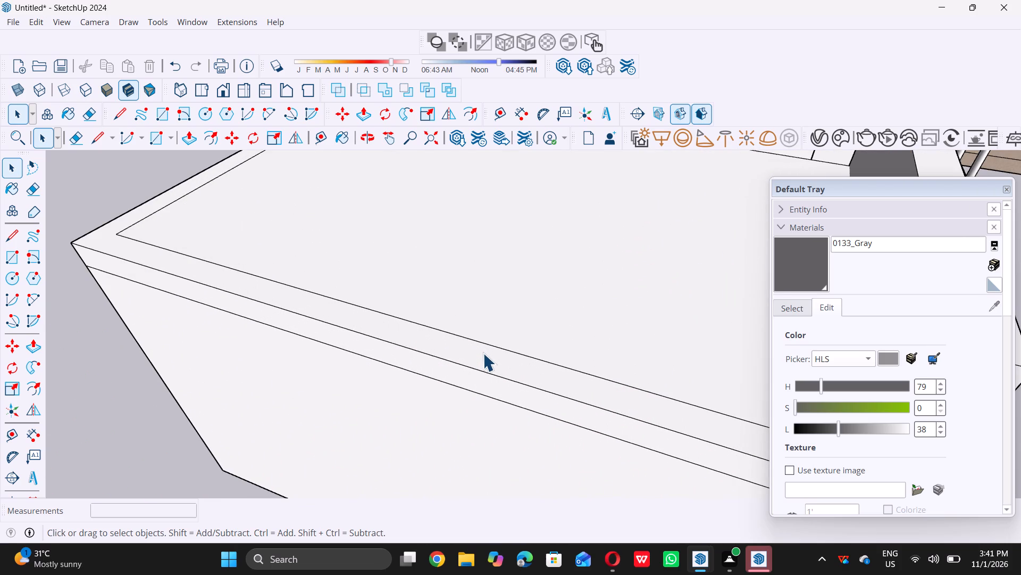
{"action": "left_click", "coordinate": [483, 353]}
{"action": "key", "text": "p"}
{"action": "double_click", "coordinate": [486, 353]}
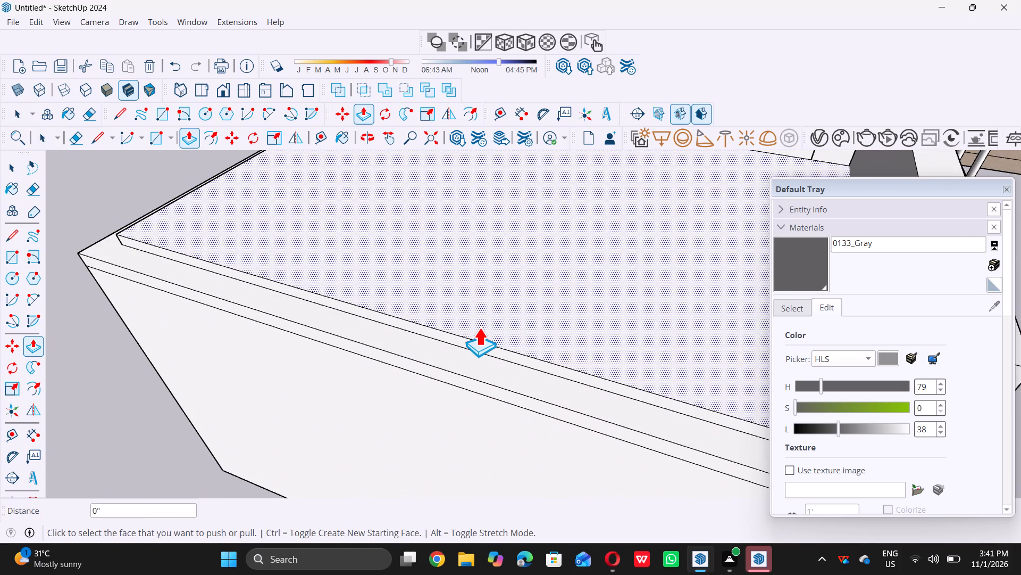
{"action": "key", "text": "ctrl+z"}
{"action": "left_click", "coordinate": [476, 346]}
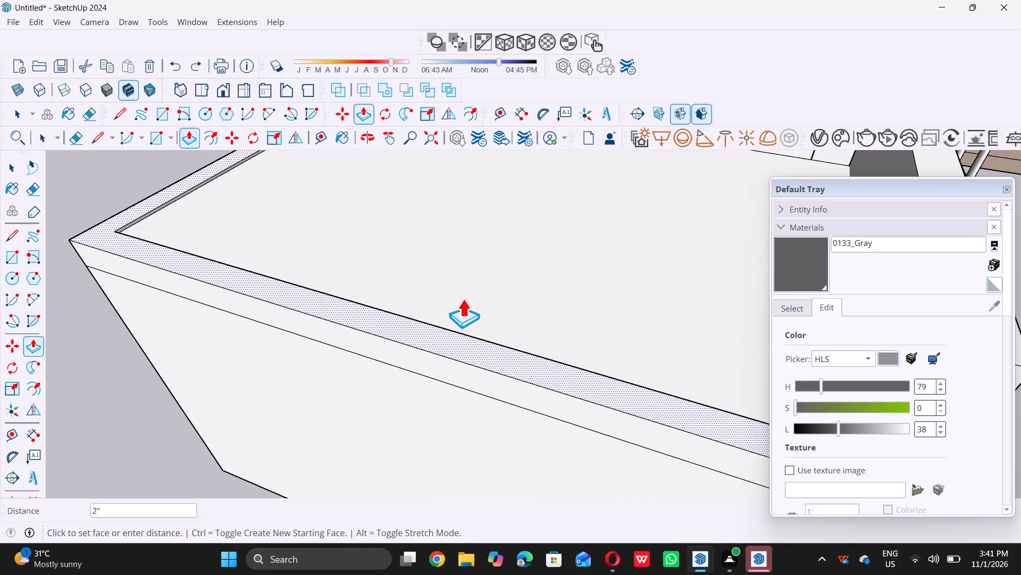
{"action": "scroll", "coordinate": [463, 299], "scroll_direction": "down", "scroll_amount": 20}
{"action": "scroll", "coordinate": [463, 299], "scroll_direction": "down", "scroll_amount": 1}
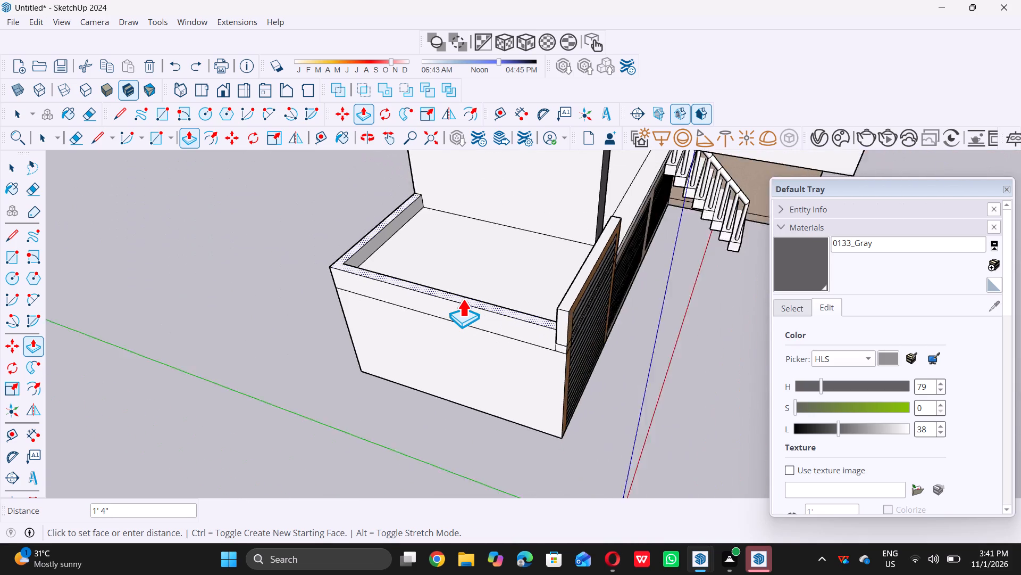
{"action": "scroll", "coordinate": [463, 299], "scroll_direction": "down", "scroll_amount": 12}
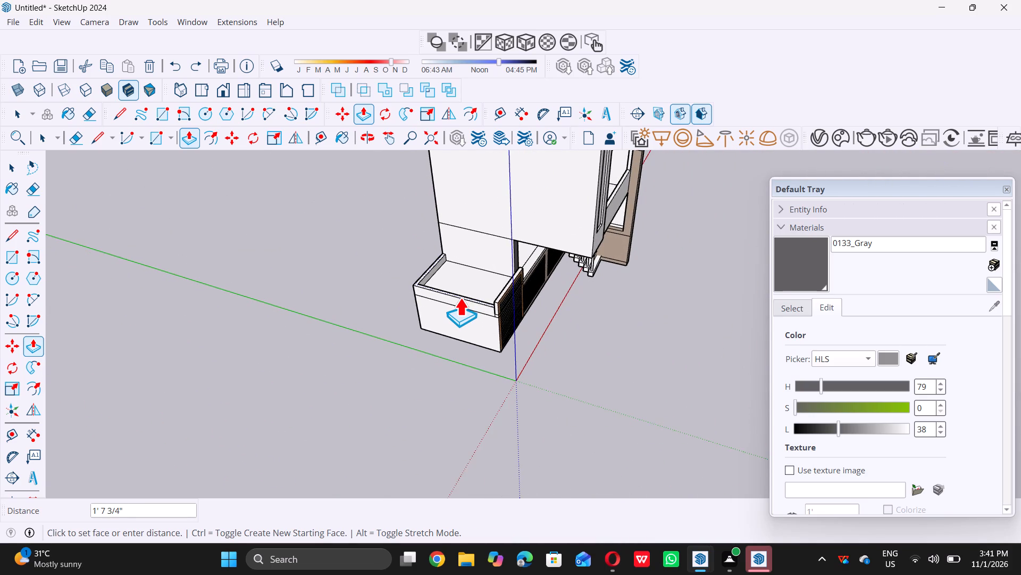
{"action": "scroll", "coordinate": [460, 298], "scroll_direction": "down", "scroll_amount": 10}
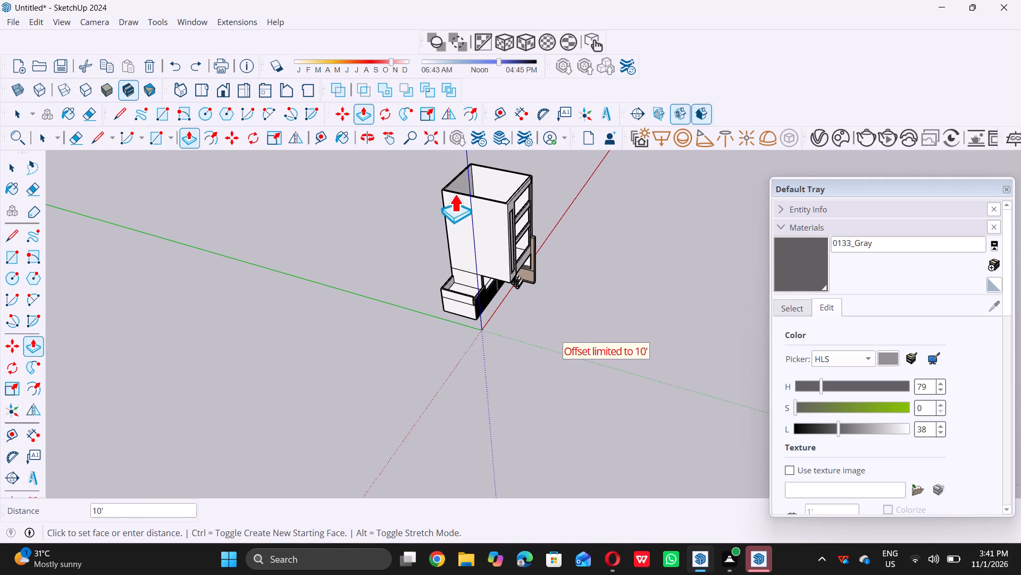
{"action": "left_click", "coordinate": [487, 272]}
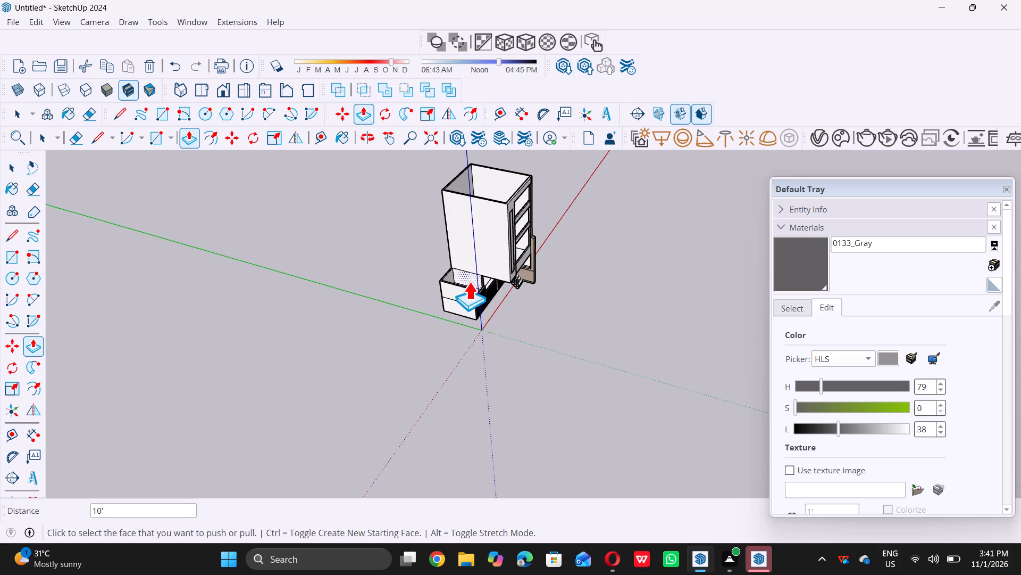
{"action": "scroll", "coordinate": [444, 274], "scroll_direction": "up", "scroll_amount": 5}
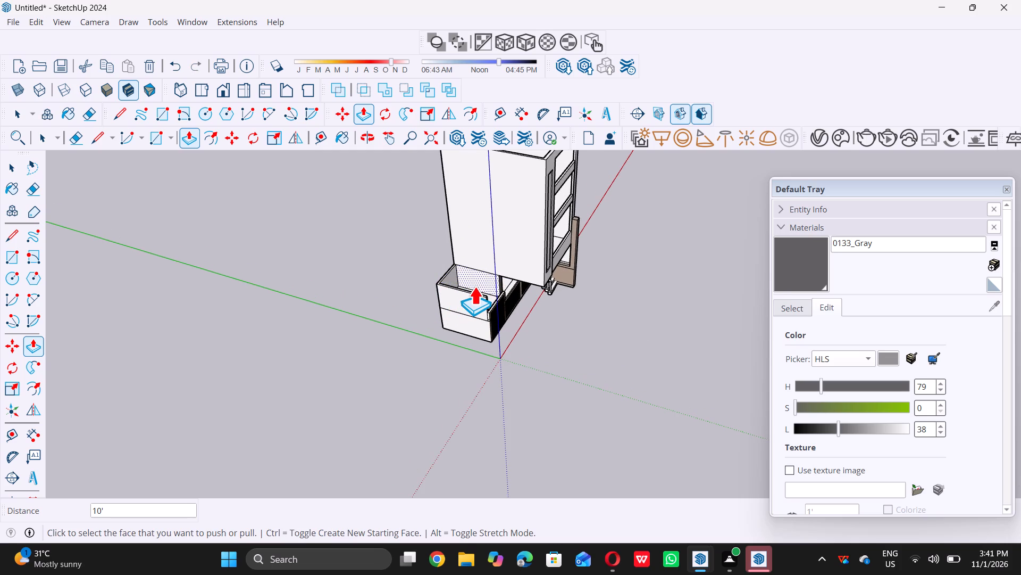
{"action": "key", "text": "space"}
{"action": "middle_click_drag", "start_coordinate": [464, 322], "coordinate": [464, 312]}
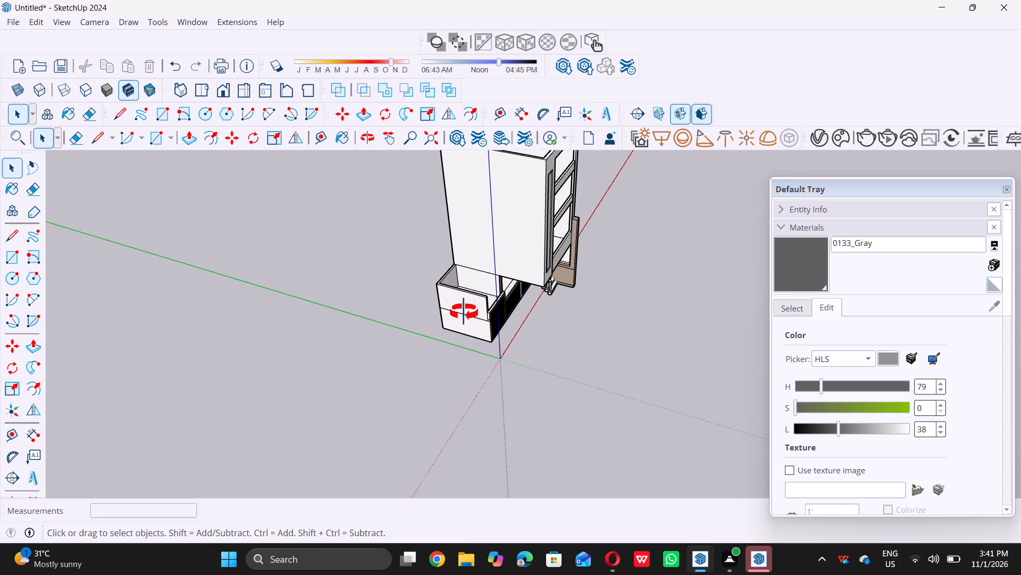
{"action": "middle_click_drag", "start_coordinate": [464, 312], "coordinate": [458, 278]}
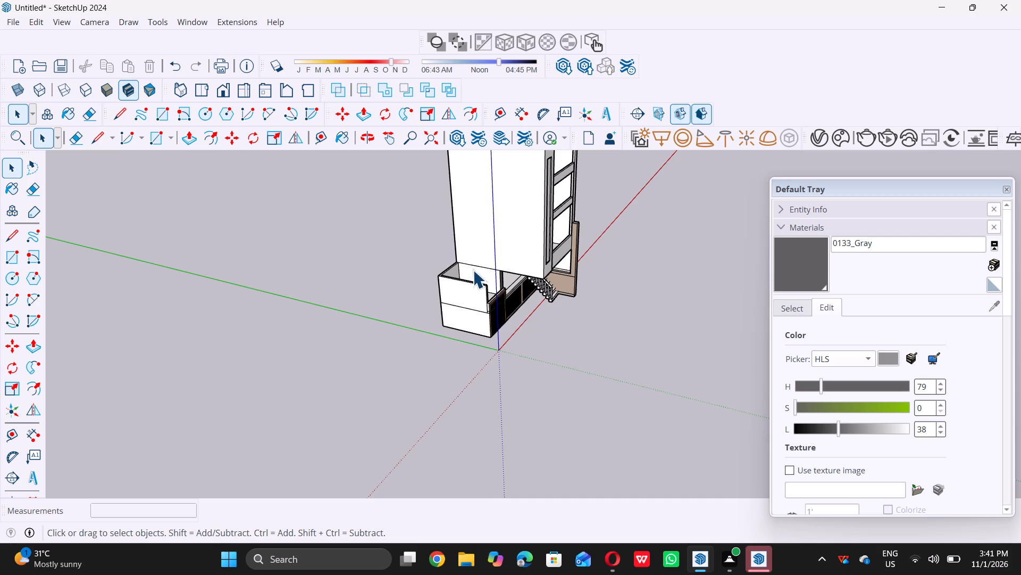
Push/Pull the top face of the L-shaped 9" wall on the side block up to the main block's top edge.
{"action": "middle_click_drag", "start_coordinate": [474, 275], "coordinate": [463, 328]}
{"action": "scroll", "coordinate": [464, 294], "scroll_direction": "up", "scroll_amount": 5}
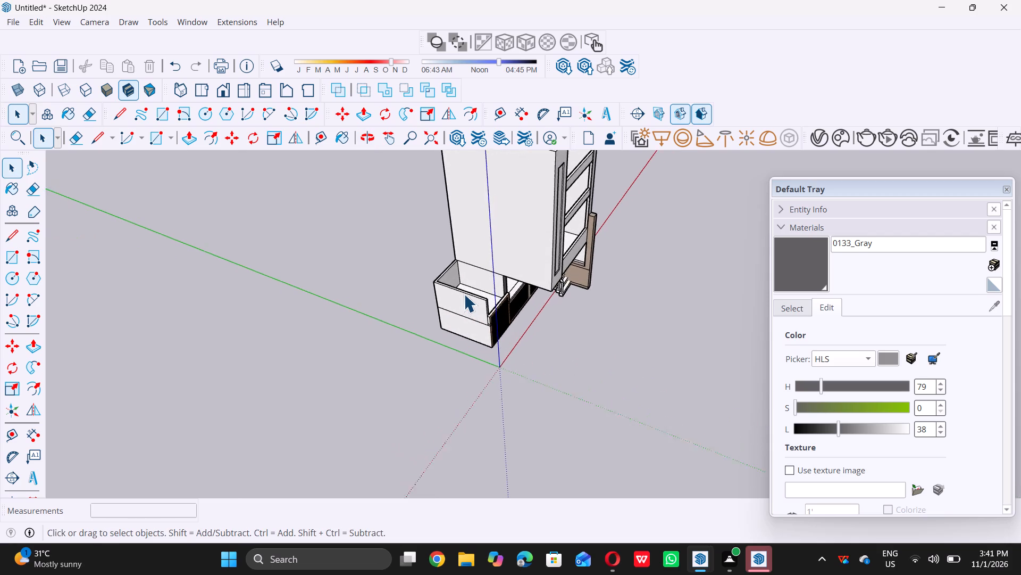
{"action": "scroll", "coordinate": [464, 294], "scroll_direction": "up", "scroll_amount": 16}
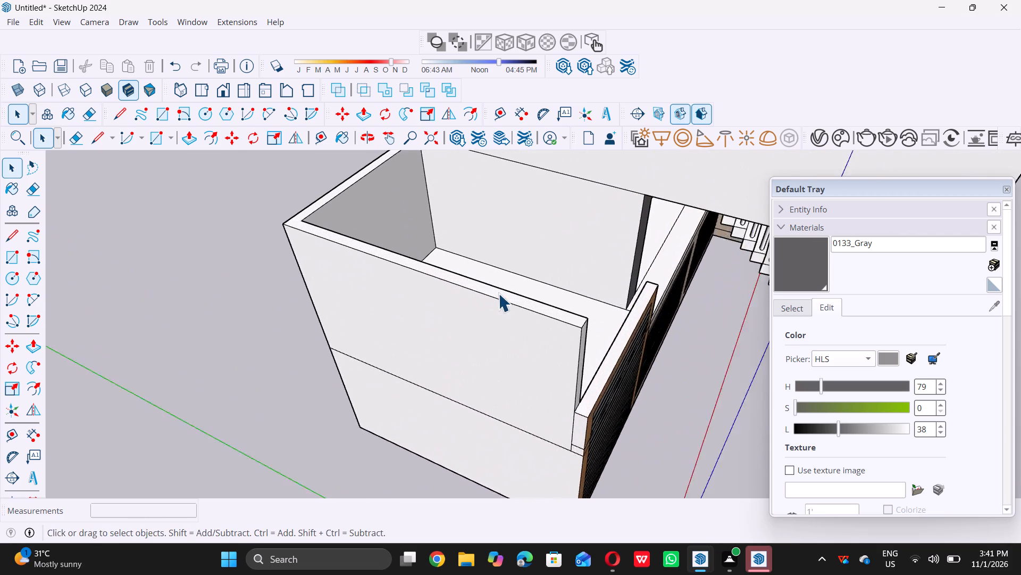
{"action": "scroll", "coordinate": [498, 293], "scroll_direction": "up", "scroll_amount": 8}
{"action": "left_click", "coordinate": [500, 296]}
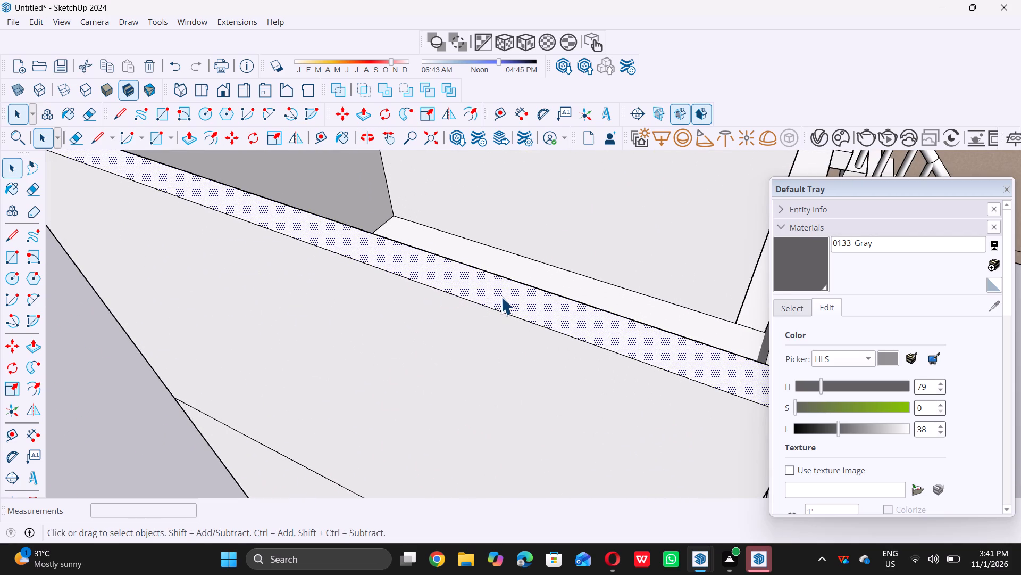
{"action": "key", "text": "p"}
{"action": "left_click", "coordinate": [501, 297]}
{"action": "scroll", "coordinate": [501, 283], "scroll_direction": "down", "scroll_amount": 5}
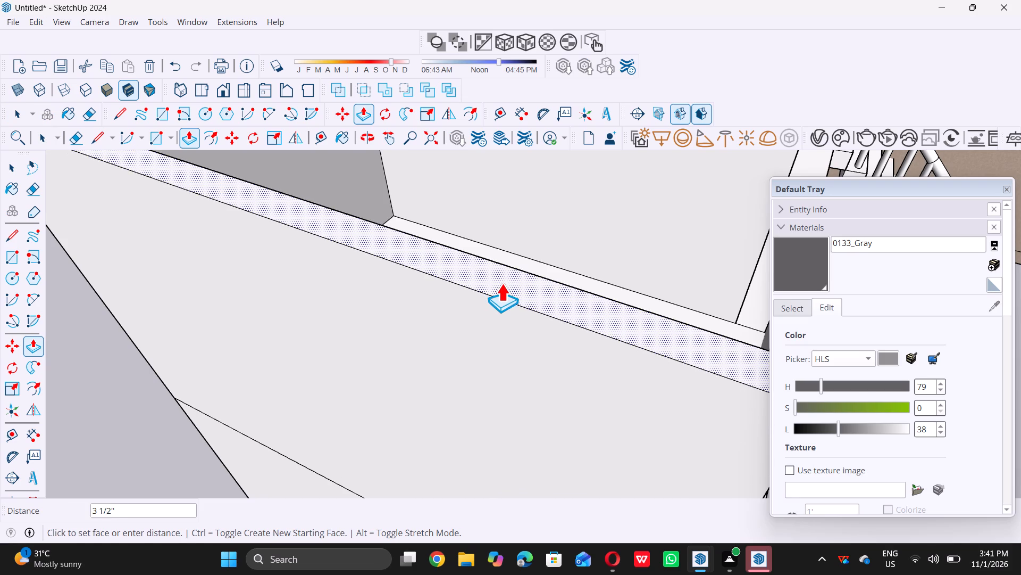
{"action": "scroll", "coordinate": [501, 283], "scroll_direction": "down", "scroll_amount": 20}
{"action": "scroll", "coordinate": [501, 283], "scroll_direction": "down", "scroll_amount": 8}
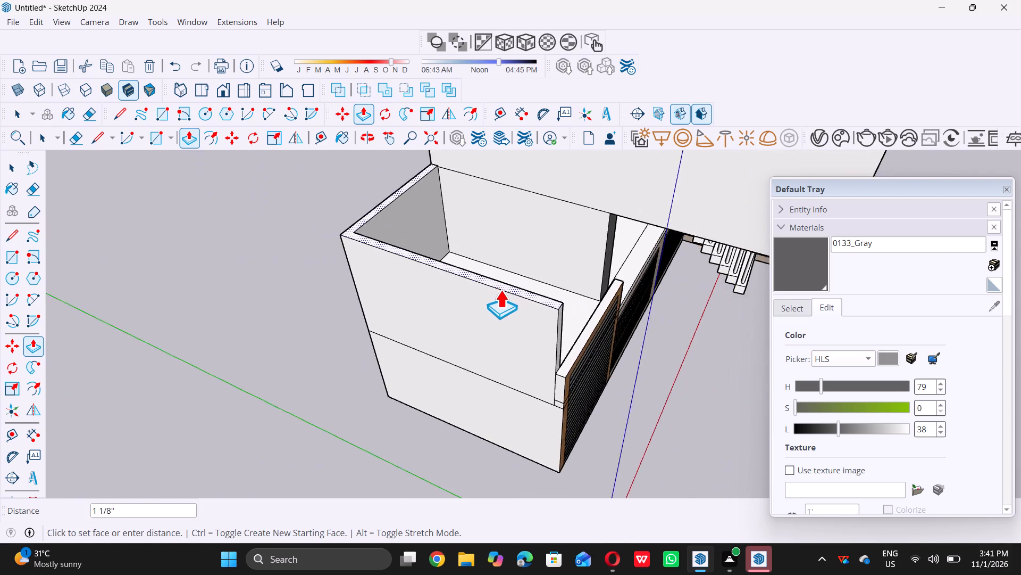
{"action": "scroll", "coordinate": [500, 290], "scroll_direction": "down", "scroll_amount": 19}
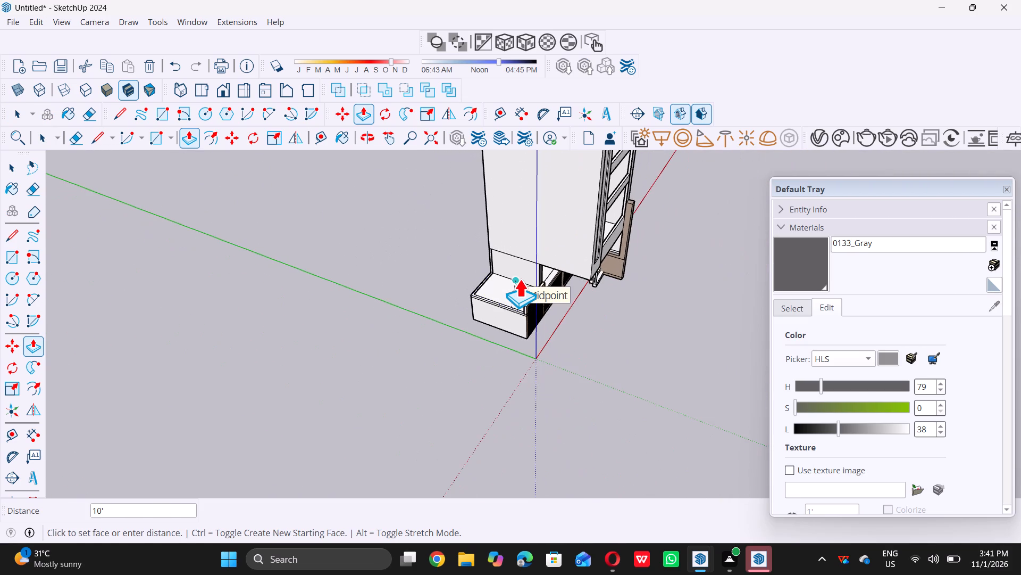
{"action": "scroll", "coordinate": [520, 279], "scroll_direction": "down", "scroll_amount": 10}
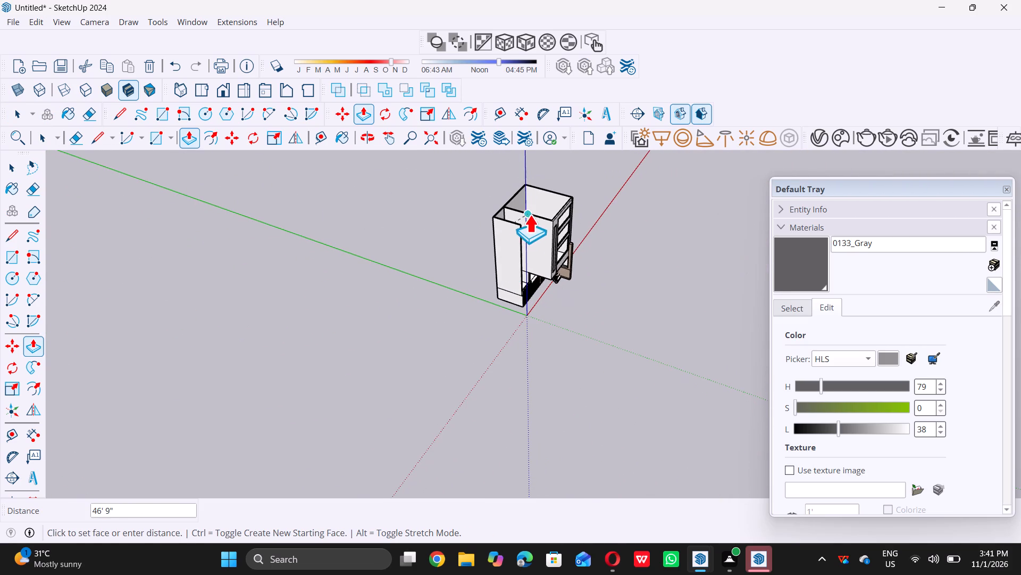
{"action": "scroll", "coordinate": [539, 211], "scroll_direction": "up", "scroll_amount": 4}
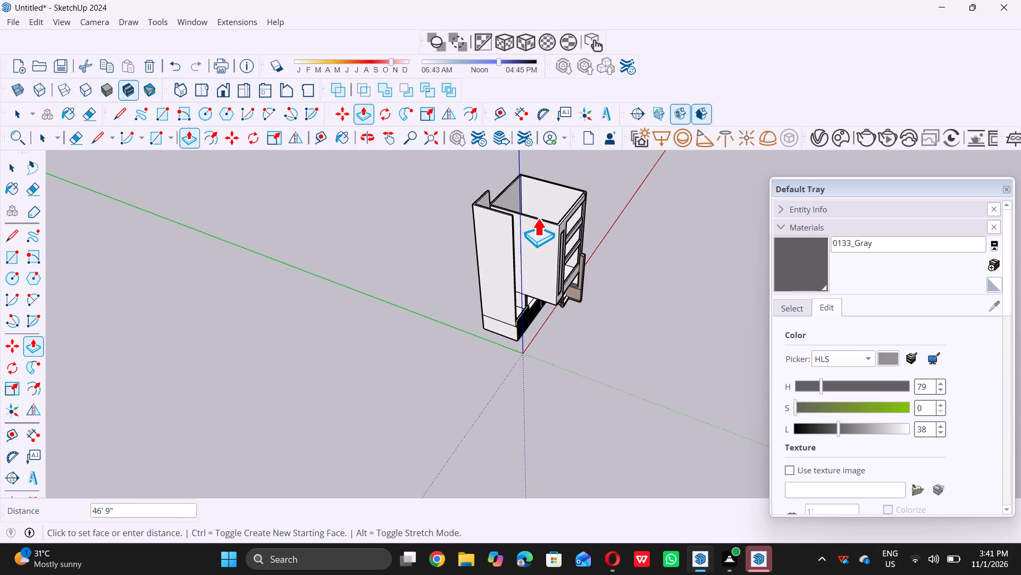
{"action": "left_click", "coordinate": [538, 219]}
{"action": "key", "text": "space"}
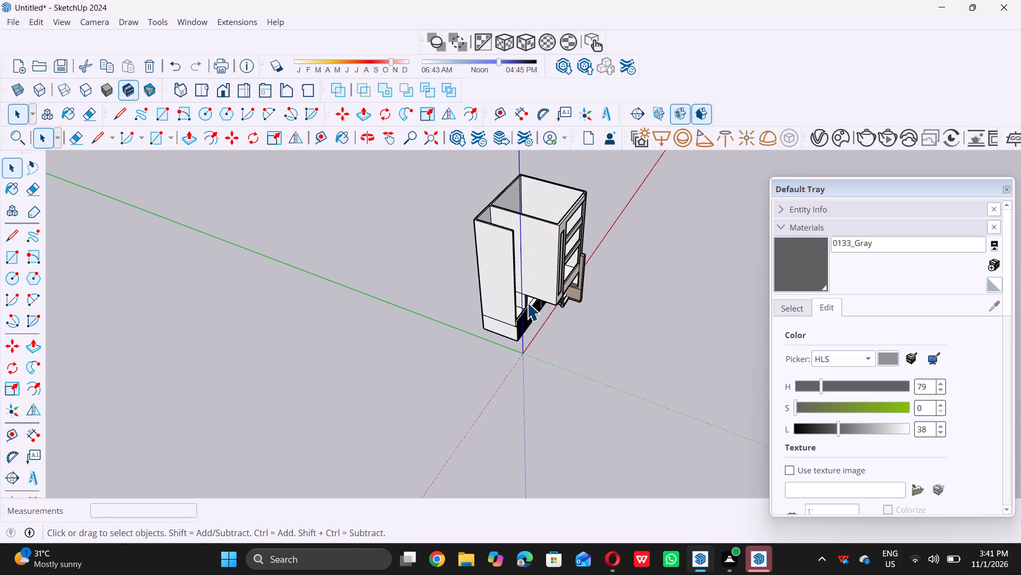
Draw an upright 12' 9 1/2" by 9" rotated rectangle along the back top edge of the wood-framed louvred panel.
{"action": "scroll", "coordinate": [527, 305], "scroll_direction": "down", "scroll_amount": 5}
{"action": "middle_click_drag", "start_coordinate": [531, 321], "coordinate": [358, 207]}
{"action": "middle_click", "coordinate": [357, 207]}
{"action": "middle_click_drag", "start_coordinate": [524, 287], "coordinate": [517, 270]}
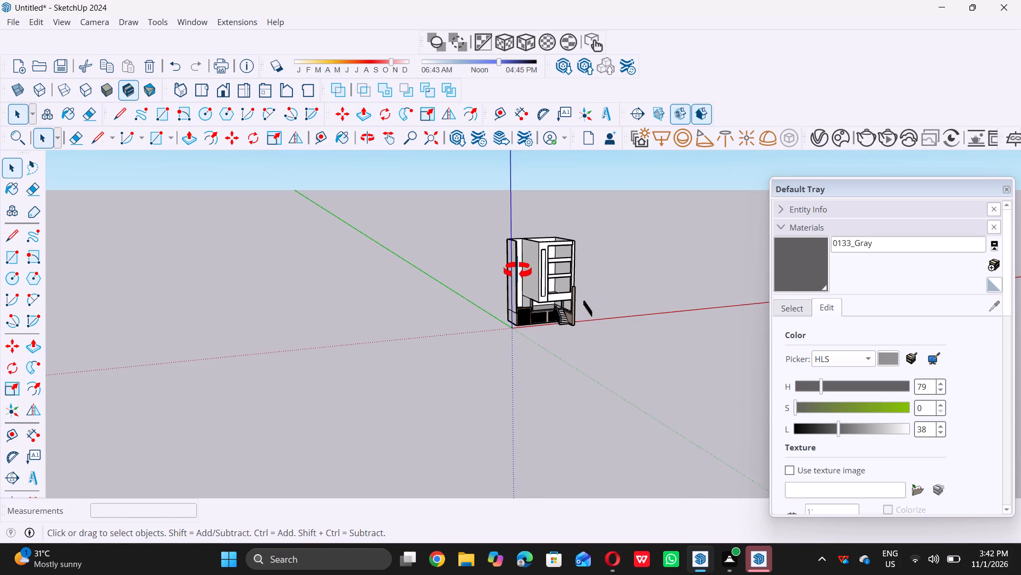
{"action": "middle_click_drag", "start_coordinate": [517, 270], "coordinate": [526, 251]}
{"action": "scroll", "coordinate": [515, 281], "scroll_direction": "up", "scroll_amount": 10}
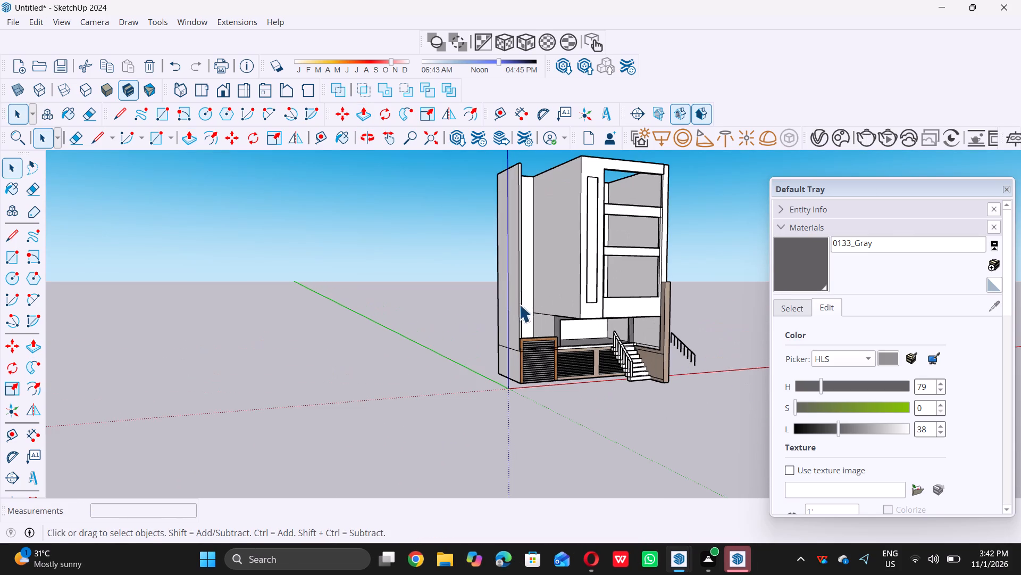
{"action": "middle_click_drag", "start_coordinate": [510, 318], "coordinate": [540, 323]}
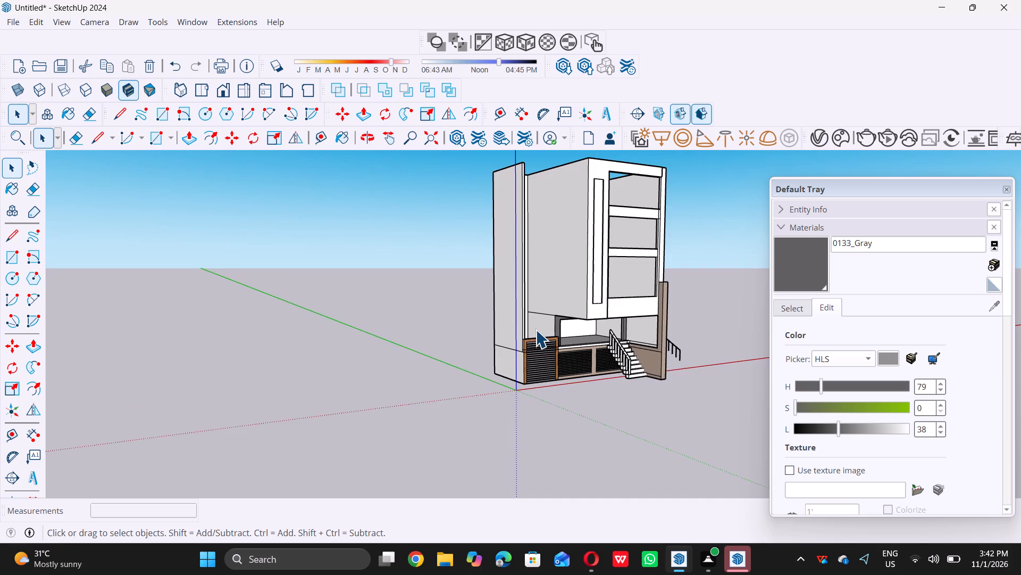
{"action": "scroll", "coordinate": [535, 330], "scroll_direction": "up", "scroll_amount": 11}
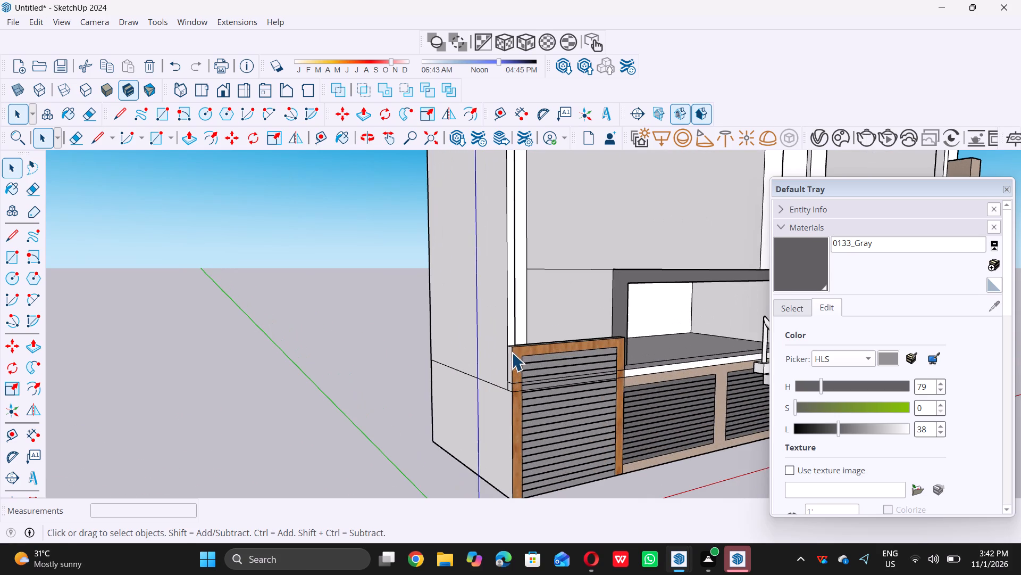
{"action": "scroll", "coordinate": [514, 338], "scroll_direction": "up", "scroll_amount": 11}
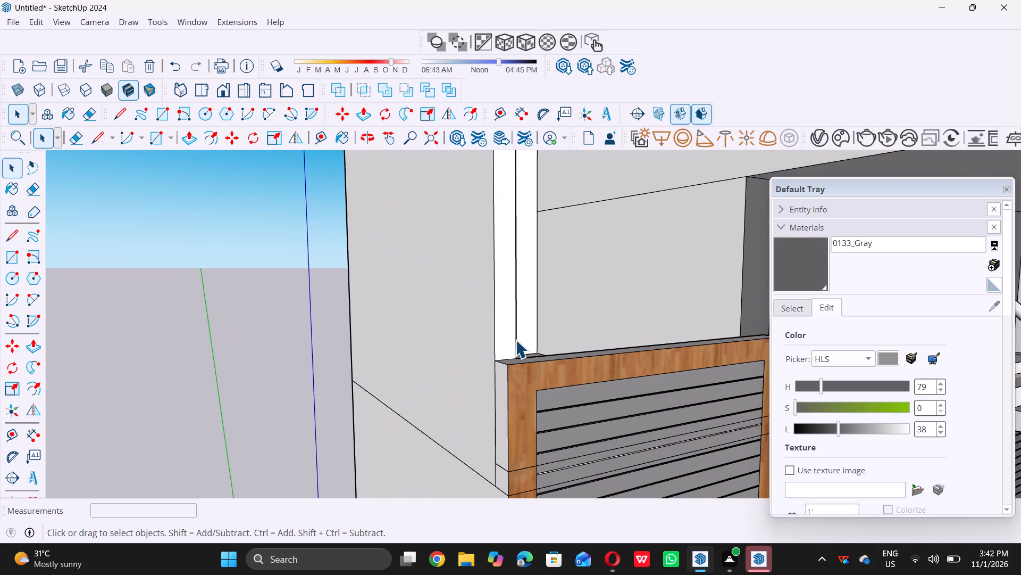
{"action": "scroll", "coordinate": [501, 351], "scroll_direction": "down", "scroll_amount": 6}
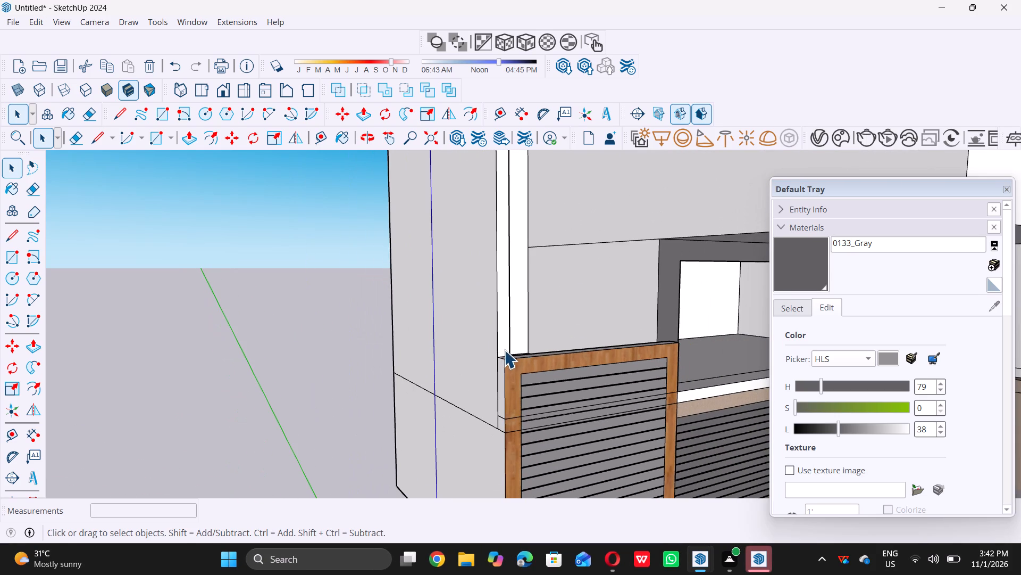
{"action": "middle_click_drag", "start_coordinate": [504, 349], "coordinate": [518, 381]}
{"action": "middle_click_drag", "start_coordinate": [518, 381], "coordinate": [520, 385]}
{"action": "middle_click", "coordinate": [520, 387]}
{"action": "scroll", "coordinate": [520, 383], "scroll_direction": "down", "scroll_amount": 5}
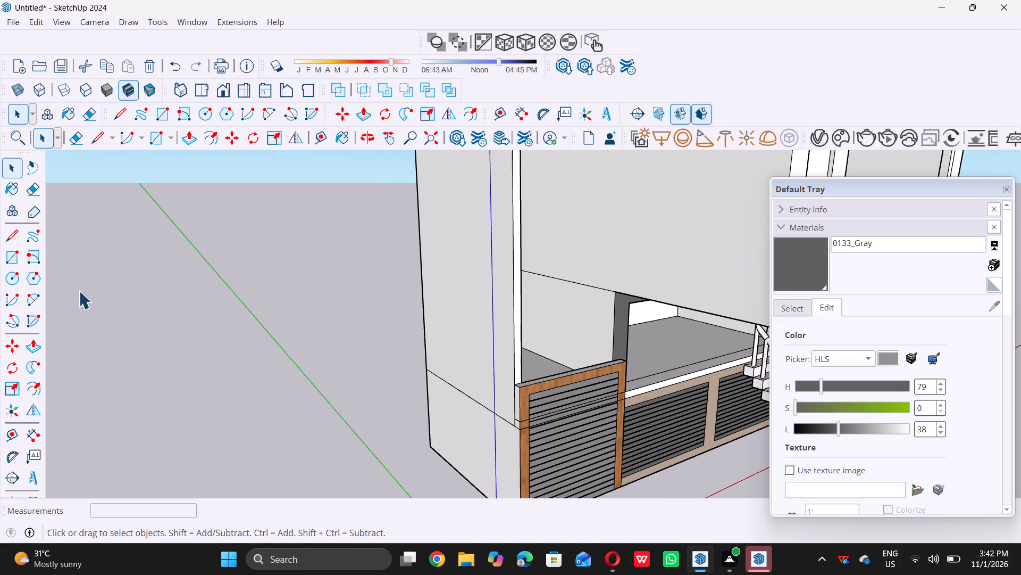
{"action": "left_click", "coordinate": [33, 260]}
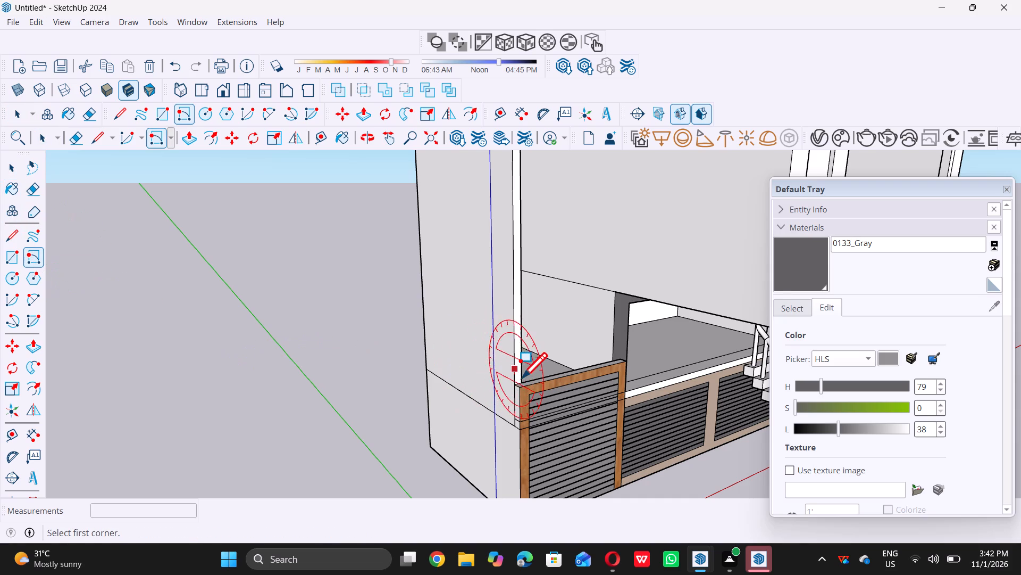
{"action": "scroll", "coordinate": [521, 379], "scroll_direction": "up", "scroll_amount": 2}
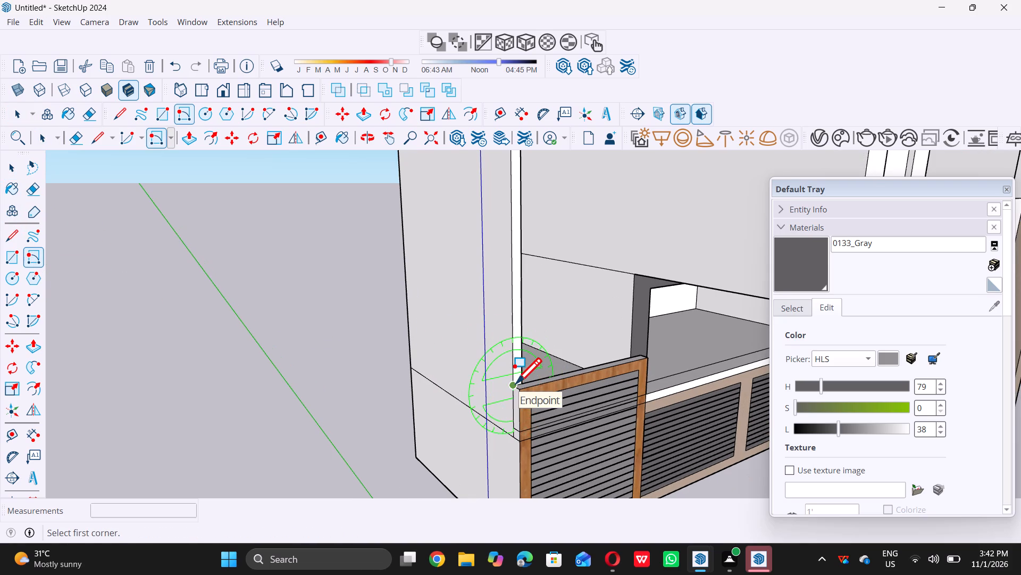
{"action": "left_click", "coordinate": [514, 383]}
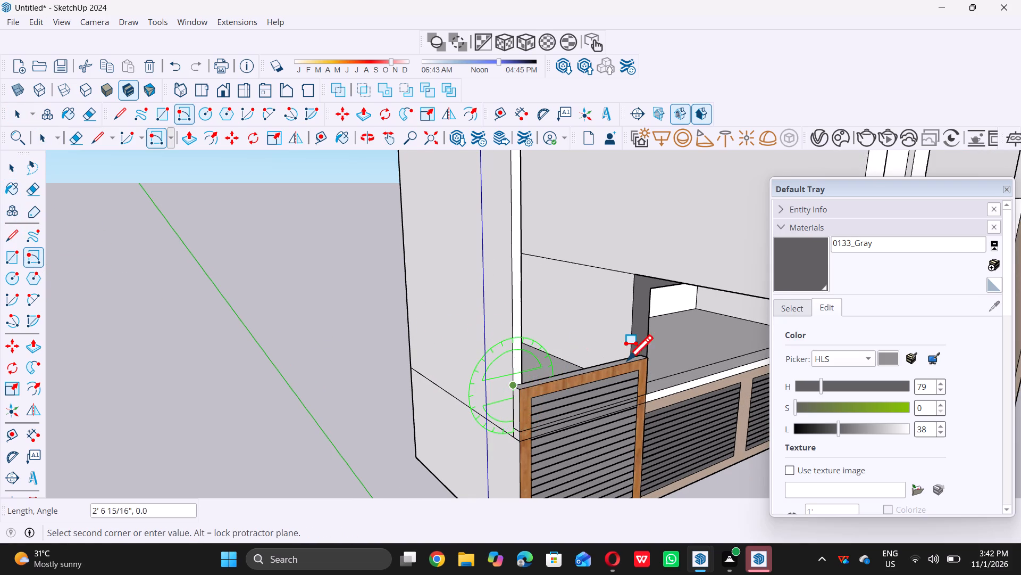
{"action": "scroll", "coordinate": [642, 354], "scroll_direction": "up", "scroll_amount": 10}
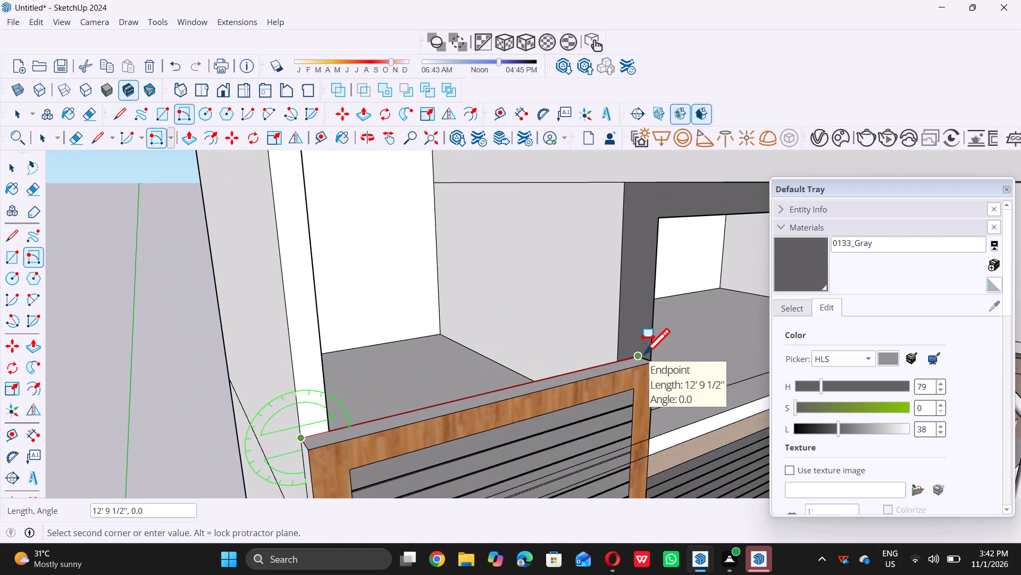
{"action": "double_click", "coordinate": [642, 354]}
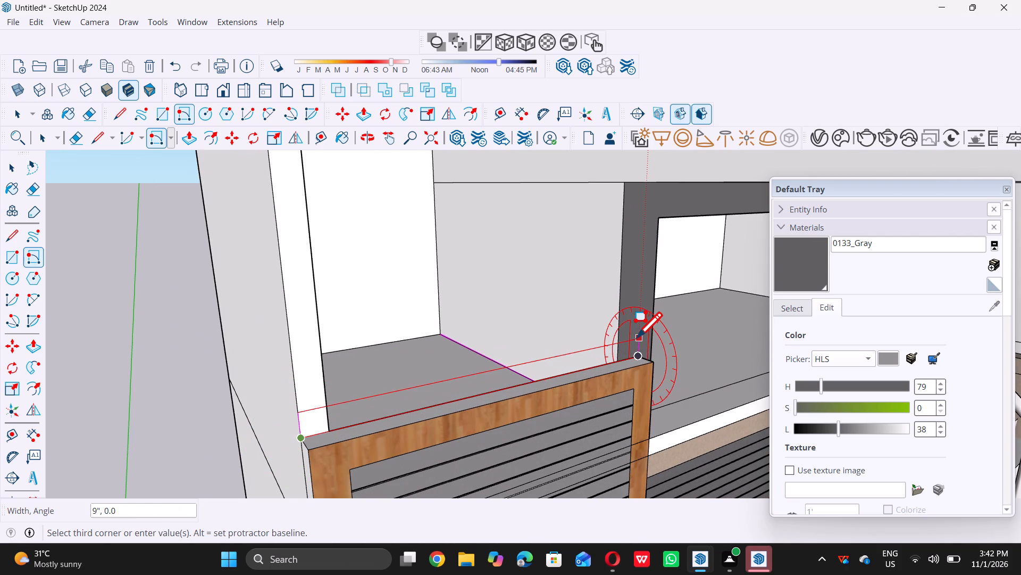
{"action": "key", "text": "9"}
{"action": "key", "text": "shift+quotedbl"}
{"action": "key", "text": "Return"}
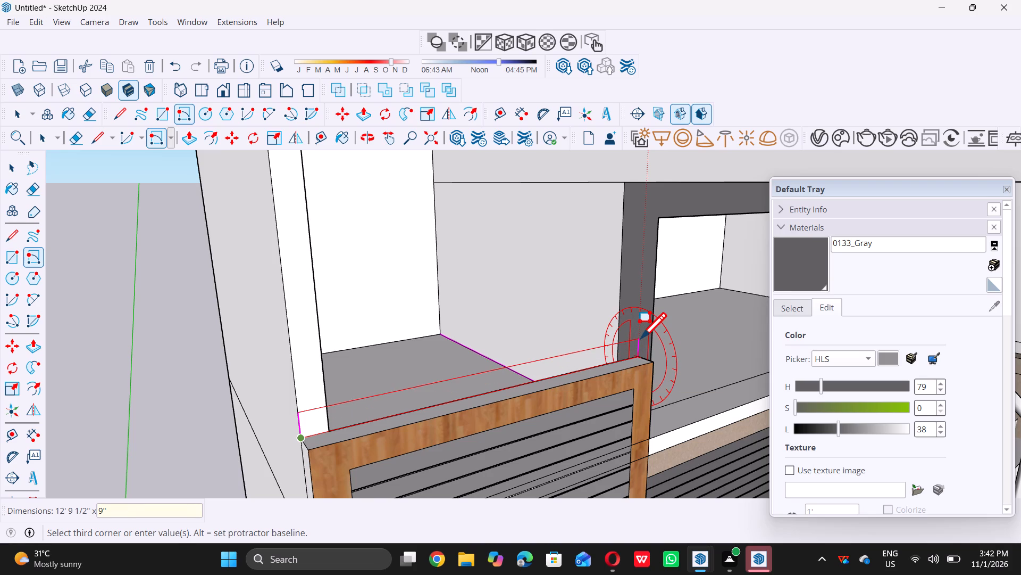
{"action": "triple_click", "coordinate": [639, 338]}
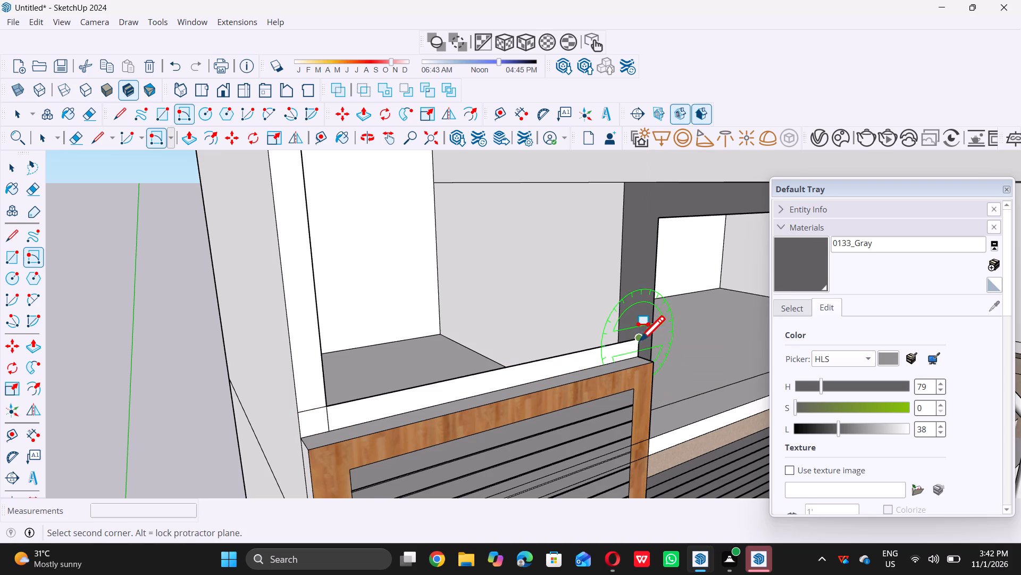
{"action": "key", "text": "space"}
Push/Pull the upright 9" strip forward over the louvred panel's top until flush with the panel's front face.
{"action": "scroll", "coordinate": [484, 391], "scroll_direction": "down", "scroll_amount": 17}
{"action": "middle_click_drag", "start_coordinate": [417, 386], "coordinate": [438, 390]}
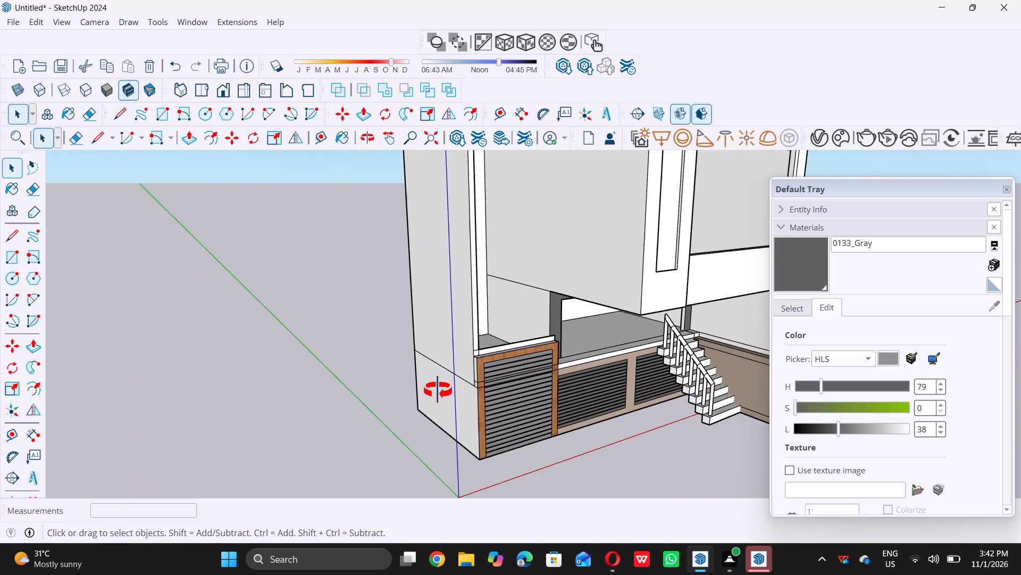
{"action": "middle_click_drag", "start_coordinate": [438, 390], "coordinate": [512, 393]}
{"action": "scroll", "coordinate": [529, 351], "scroll_direction": "up", "scroll_amount": 6}
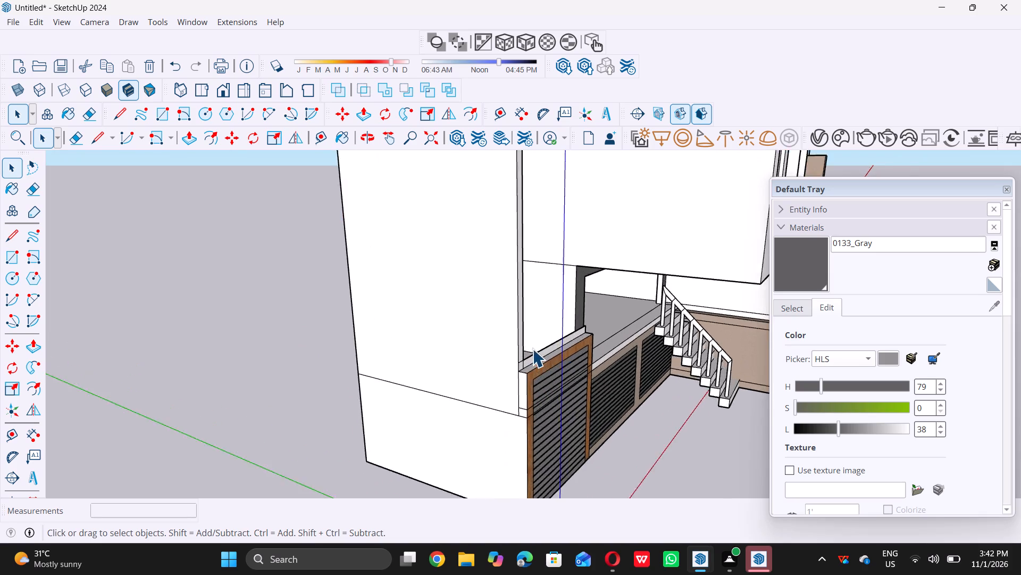
{"action": "scroll", "coordinate": [534, 350], "scroll_direction": "up", "scroll_amount": 8}
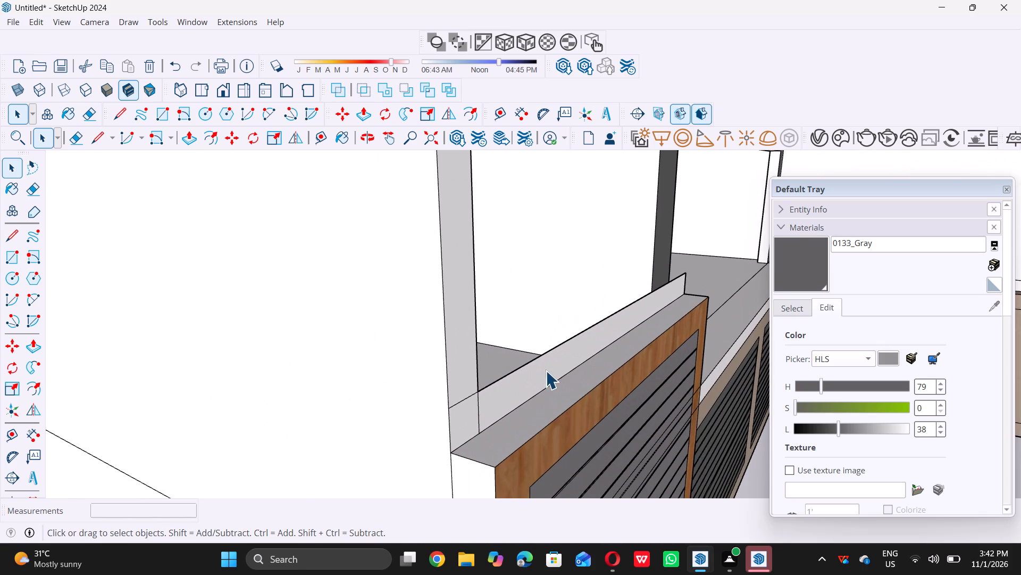
{"action": "double_click", "coordinate": [546, 371]}
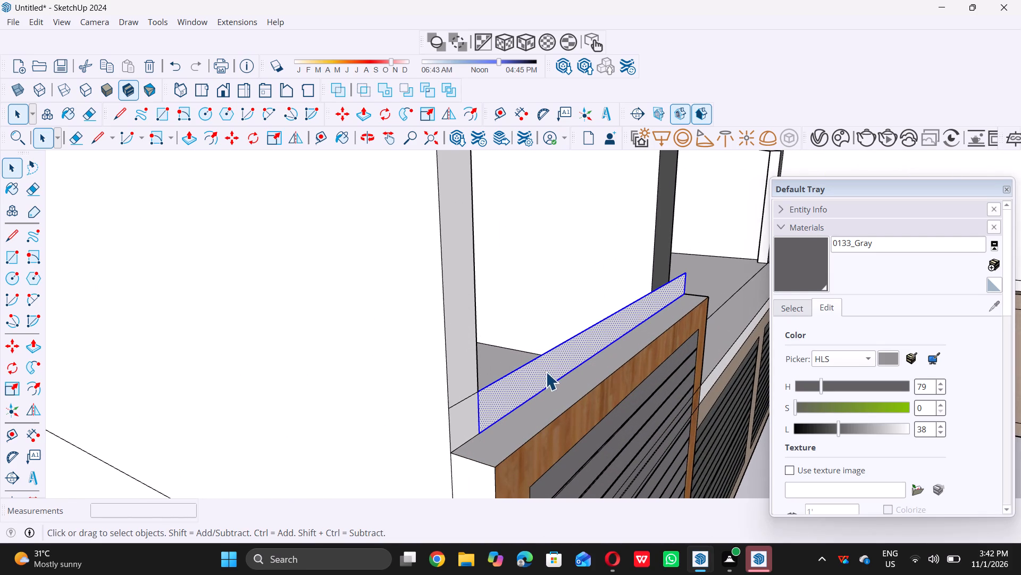
{"action": "key", "text": "p"}
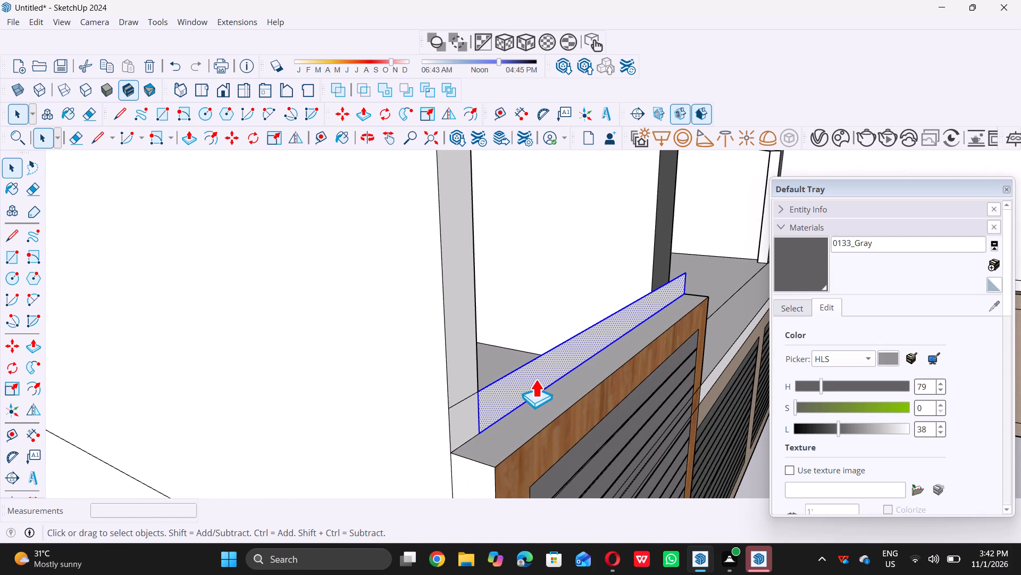
{"action": "left_click", "coordinate": [535, 377]}
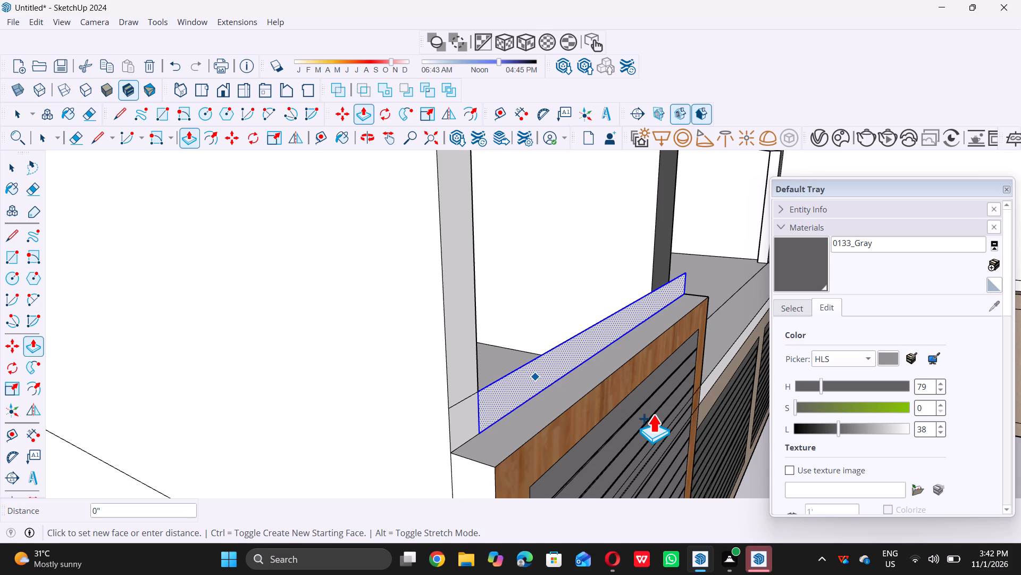
{"action": "triple_click", "coordinate": [659, 418]}
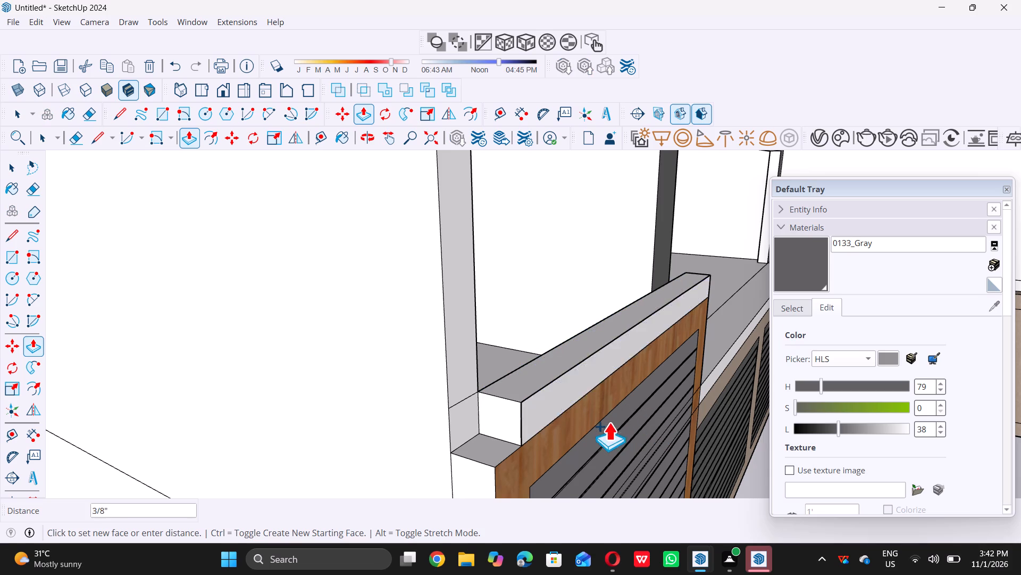
{"action": "key", "text": "space"}
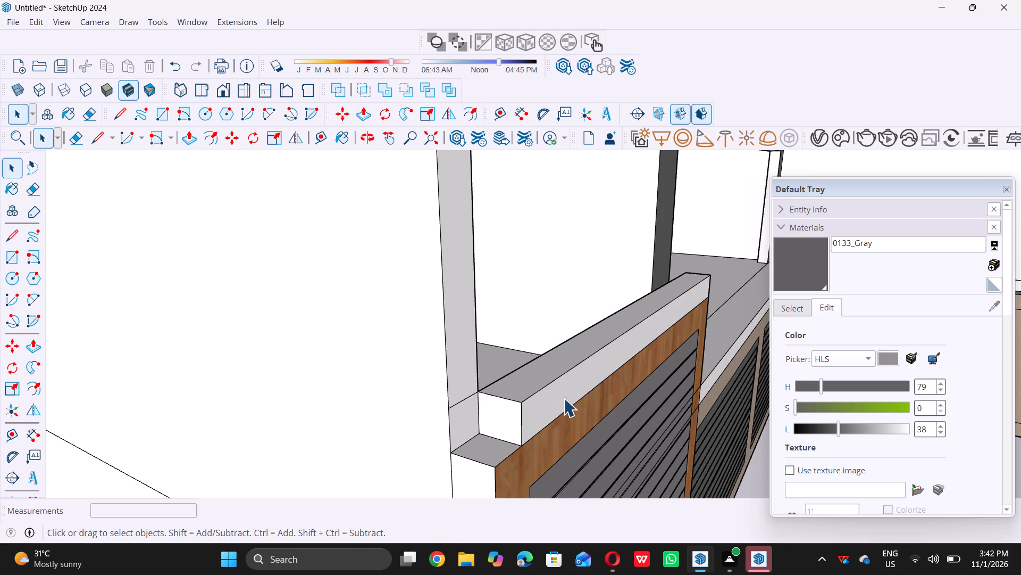
Push/Pull the front face of the ledge above the louvred panel outward 15' 2 11/16" as a projecting slab.
{"action": "left_click", "coordinate": [563, 393]}
{"action": "key", "text": "p"}
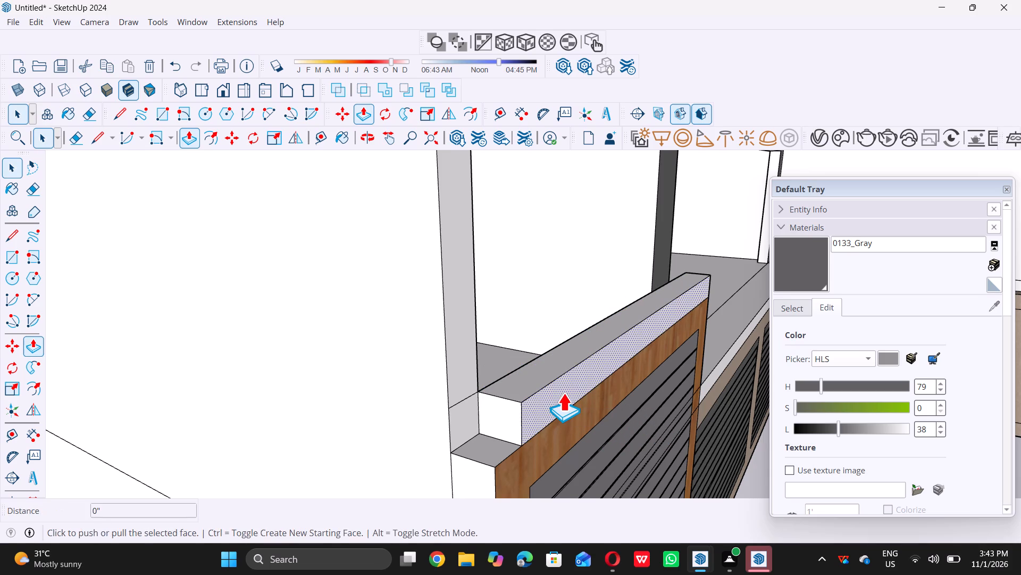
{"action": "left_click", "coordinate": [563, 393]}
{"action": "scroll", "coordinate": [737, 446], "scroll_direction": "down", "scroll_amount": 8}
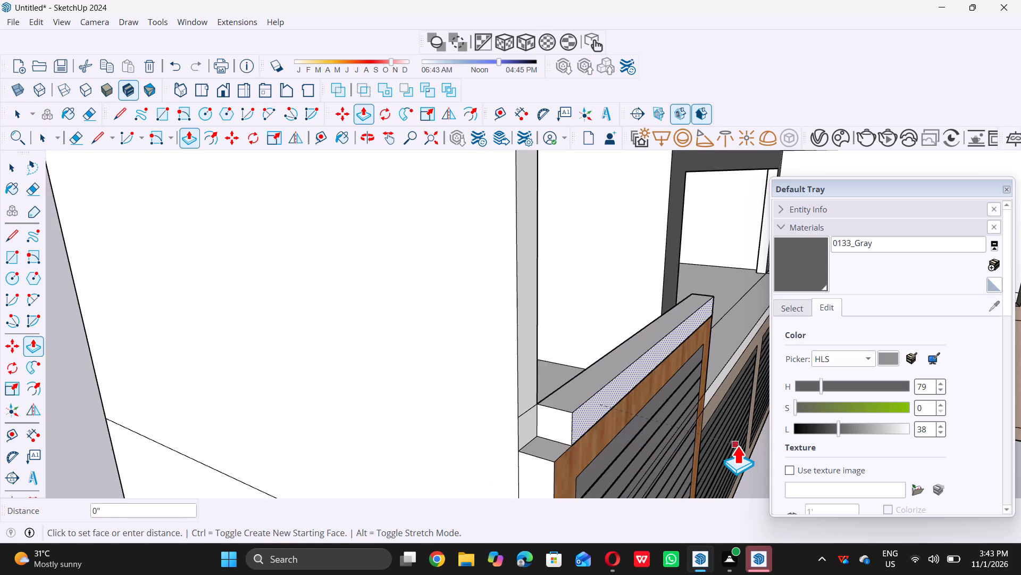
{"action": "scroll", "coordinate": [764, 456], "scroll_direction": "down", "scroll_amount": 16}
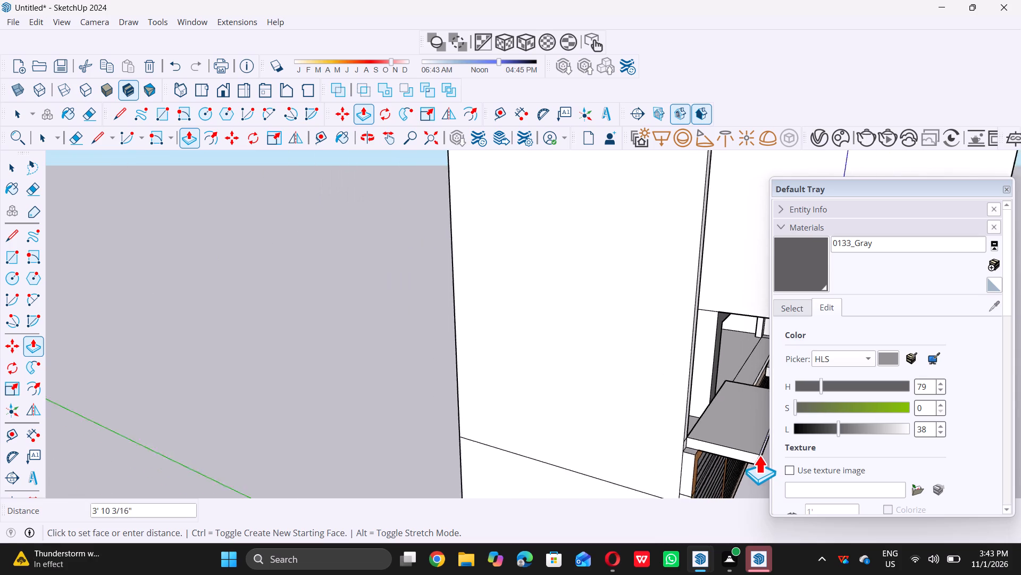
{"action": "scroll", "coordinate": [759, 455], "scroll_direction": "down", "scroll_amount": 20}
{"action": "scroll", "coordinate": [759, 455], "scroll_direction": "down", "scroll_amount": 2}
{"action": "middle_click_drag", "start_coordinate": [738, 438], "coordinate": [738, 437]}
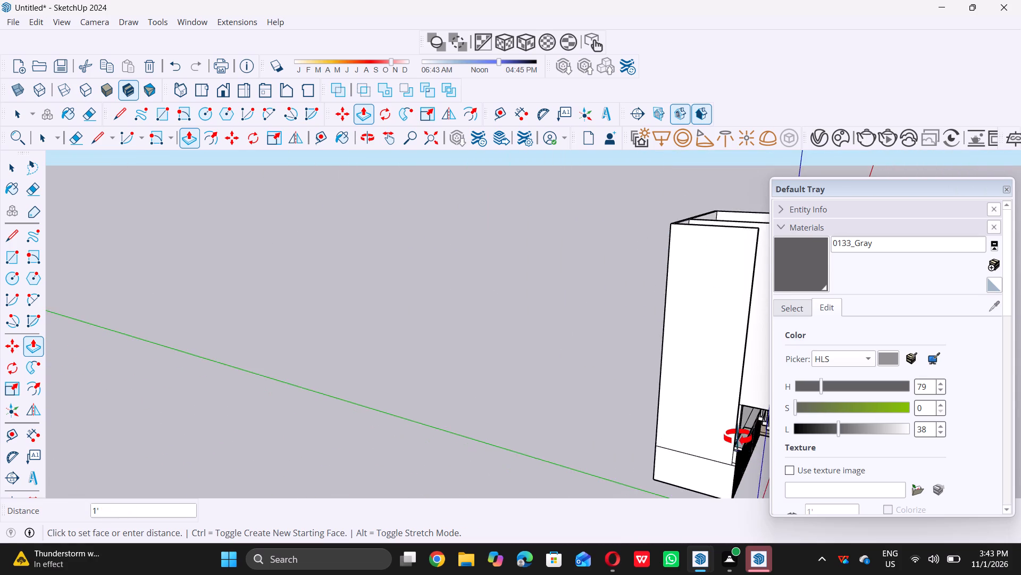
{"action": "middle_click_drag", "start_coordinate": [738, 437], "coordinate": [618, 391]}
{"action": "scroll", "coordinate": [619, 392], "scroll_direction": "down", "scroll_amount": 9}
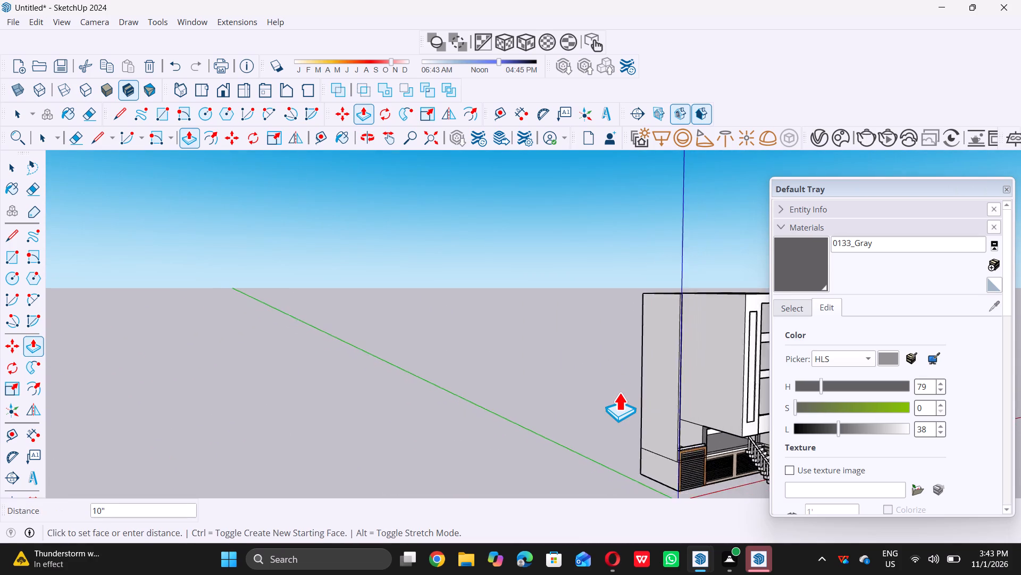
{"action": "scroll", "coordinate": [619, 392], "scroll_direction": "down", "scroll_amount": 3}
{"action": "middle_click_drag", "start_coordinate": [672, 431], "coordinate": [730, 445]}
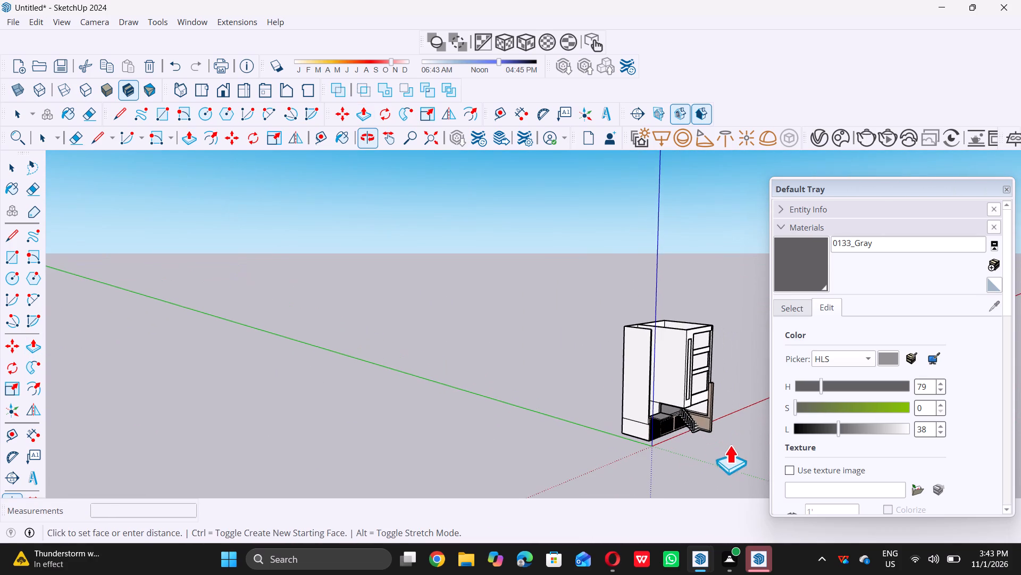
{"action": "scroll", "coordinate": [678, 397], "scroll_direction": "up", "scroll_amount": 14}
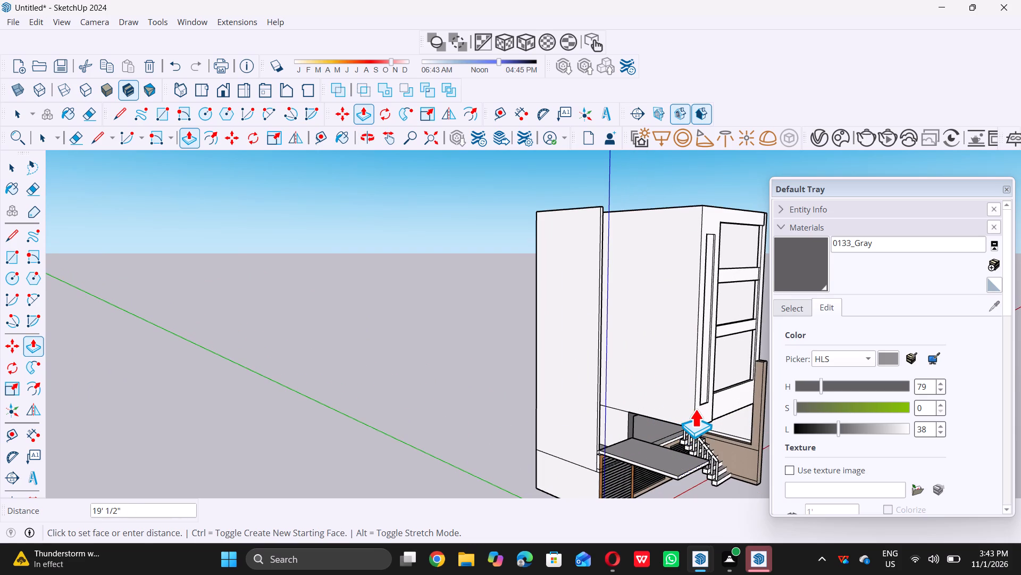
{"action": "left_click", "coordinate": [695, 407]}
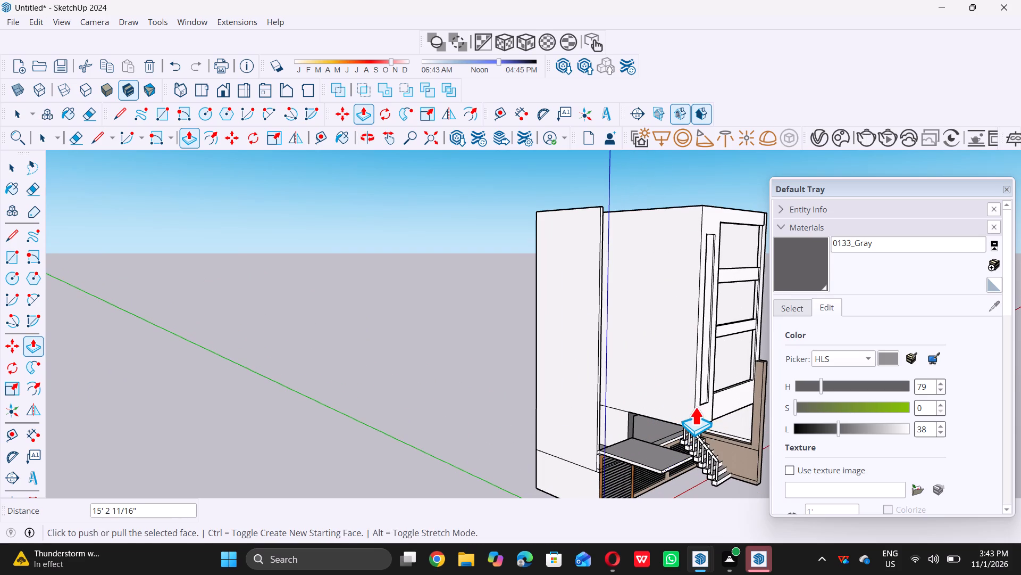
{"action": "key", "text": "space"}
Examine the projecting slab above the louvred panel from the facade's front, underside and side.
{"action": "scroll", "coordinate": [670, 431], "scroll_direction": "down", "scroll_amount": 11}
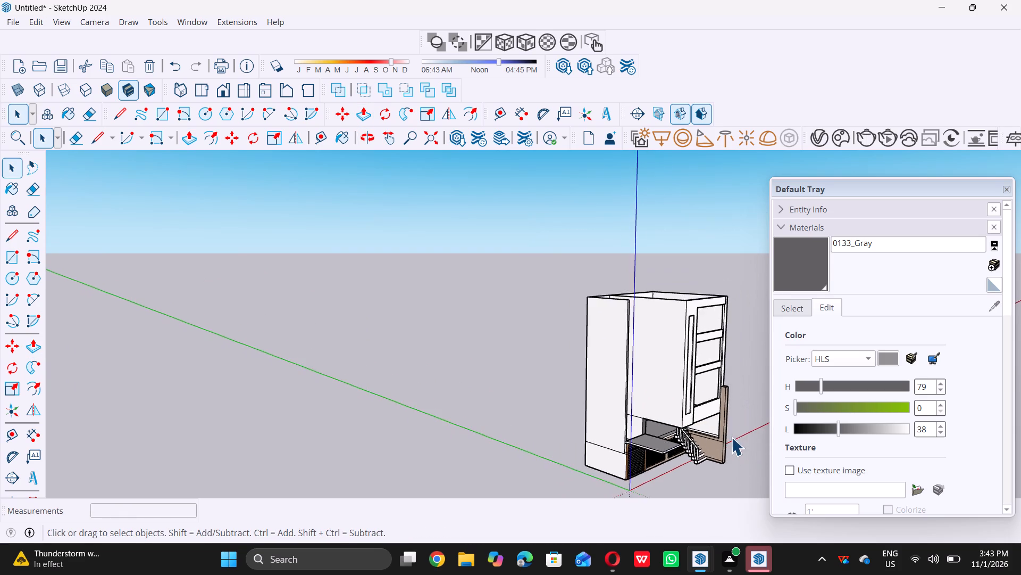
{"action": "middle_click_drag", "start_coordinate": [697, 425], "coordinate": [558, 381]}
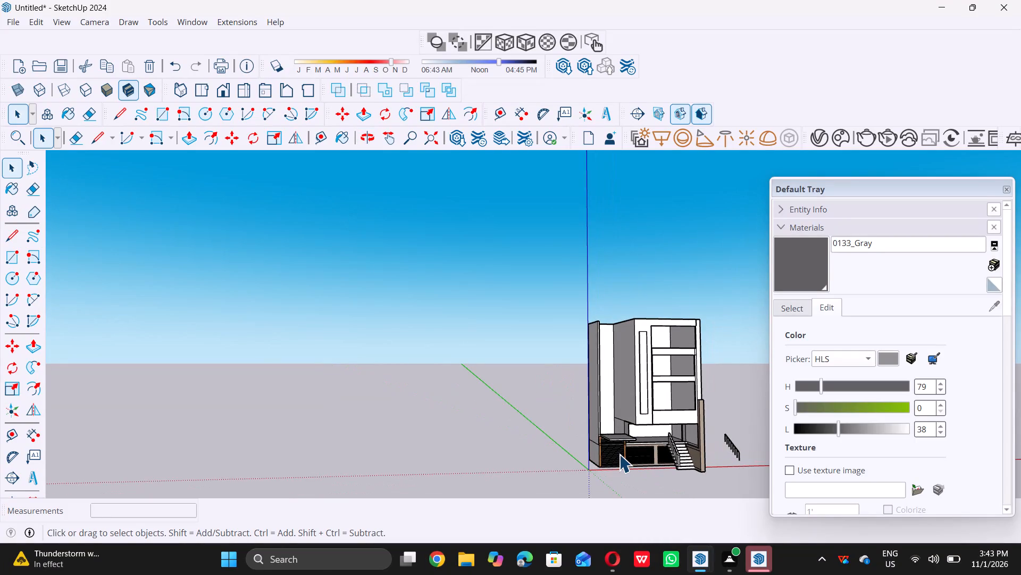
{"action": "scroll", "coordinate": [619, 454], "scroll_direction": "up", "scroll_amount": 6}
{"action": "middle_click_drag", "start_coordinate": [621, 450], "coordinate": [625, 405]}
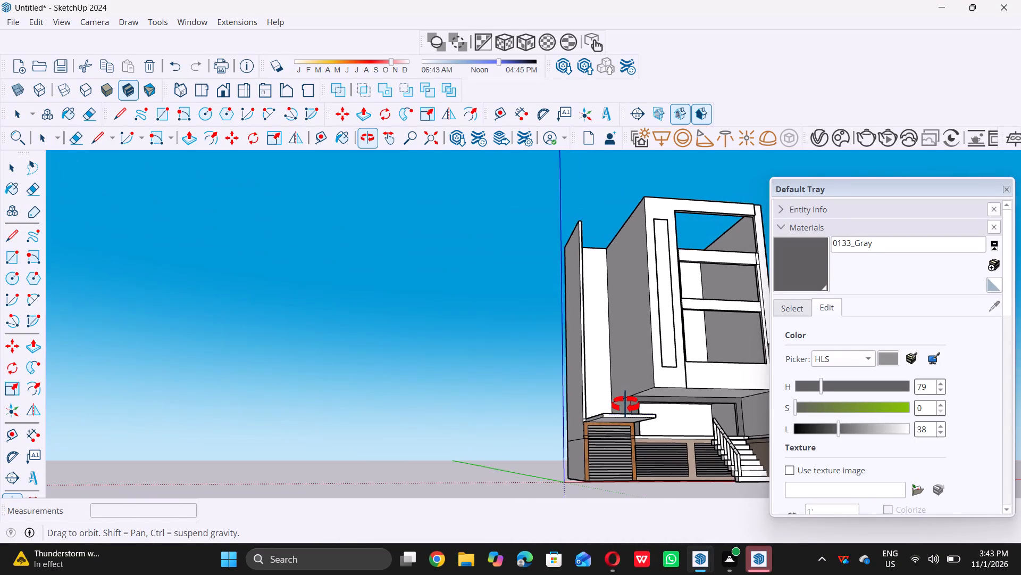
{"action": "middle_click_drag", "start_coordinate": [625, 405], "coordinate": [628, 377]}
{"action": "scroll", "coordinate": [614, 388], "scroll_direction": "down", "scroll_amount": 5}
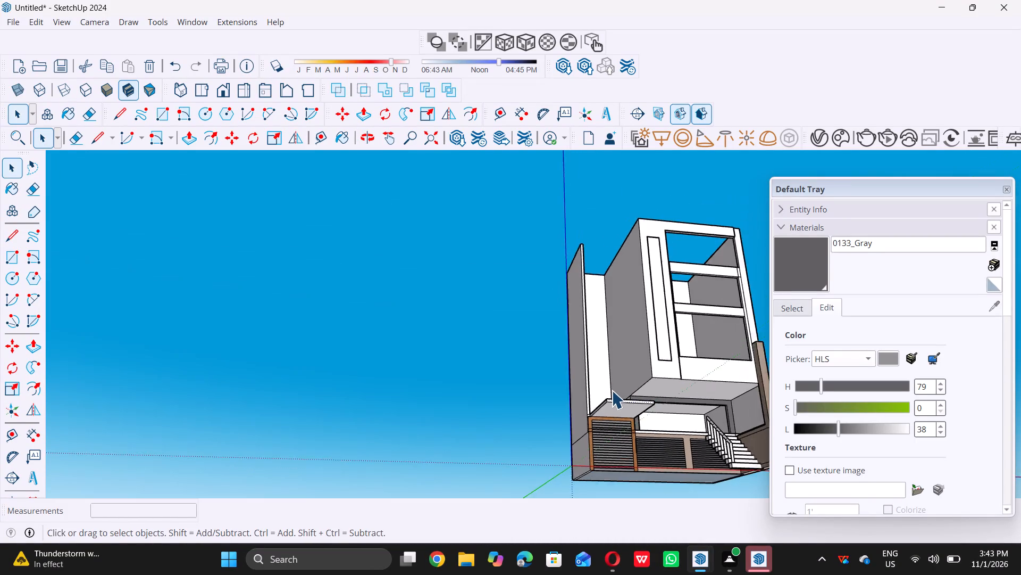
{"action": "middle_click_drag", "start_coordinate": [612, 392], "coordinate": [762, 490]}
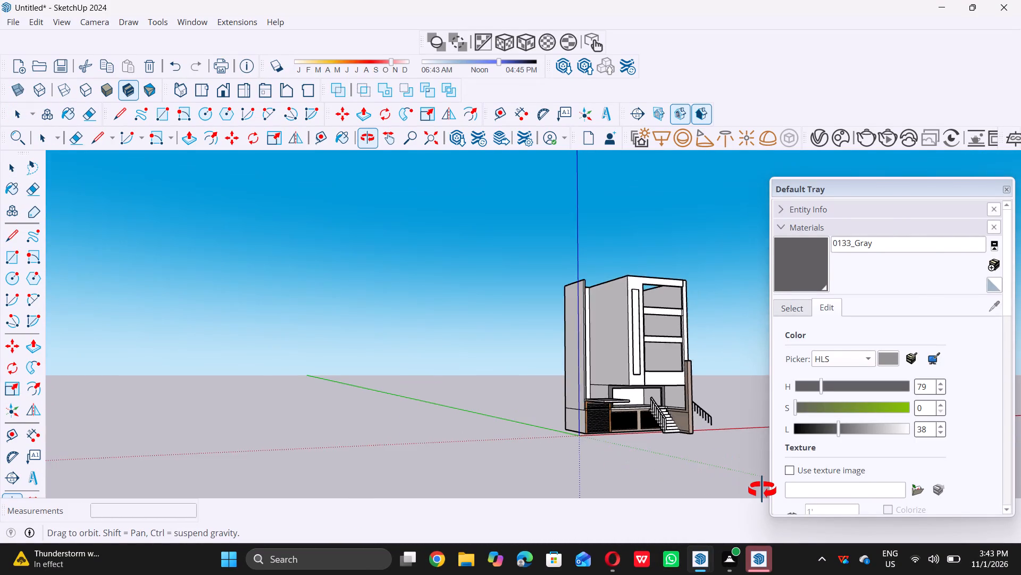
{"action": "middle_click_drag", "start_coordinate": [762, 490], "coordinate": [763, 490]}
Push/Pull the small end face between the side wall and the slab forward 10", and repeat the same pull once.
{"action": "scroll", "coordinate": [571, 390], "scroll_direction": "up", "scroll_amount": 13}
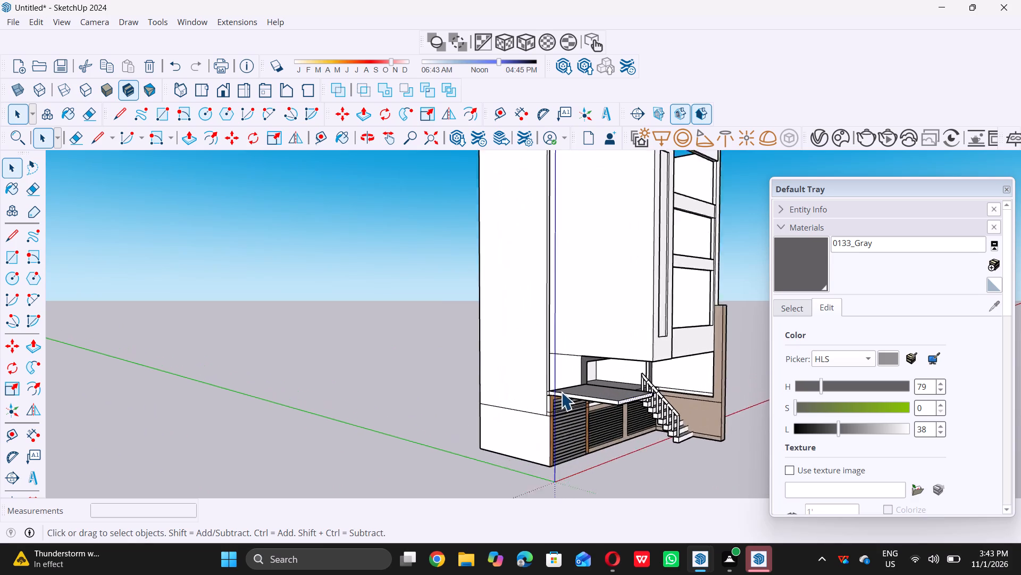
{"action": "scroll", "coordinate": [561, 392], "scroll_direction": "up", "scroll_amount": 8}
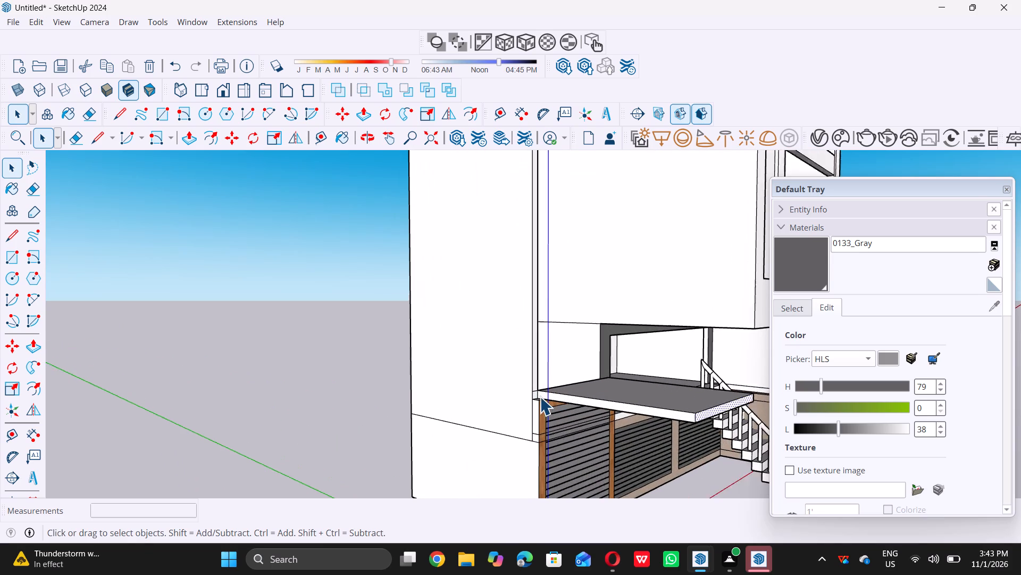
{"action": "scroll", "coordinate": [530, 391], "scroll_direction": "up", "scroll_amount": 8}
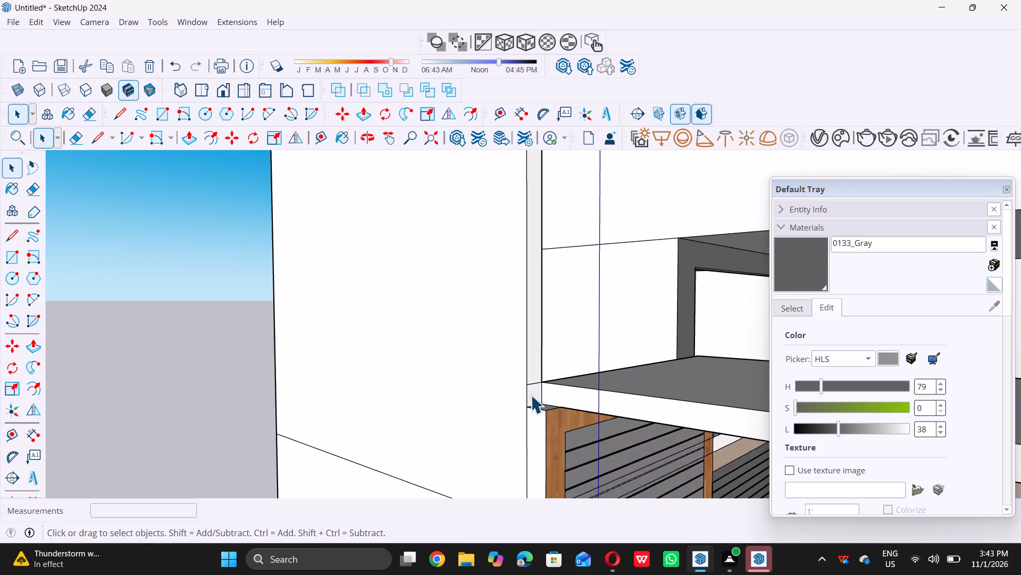
{"action": "left_click", "coordinate": [531, 395]}
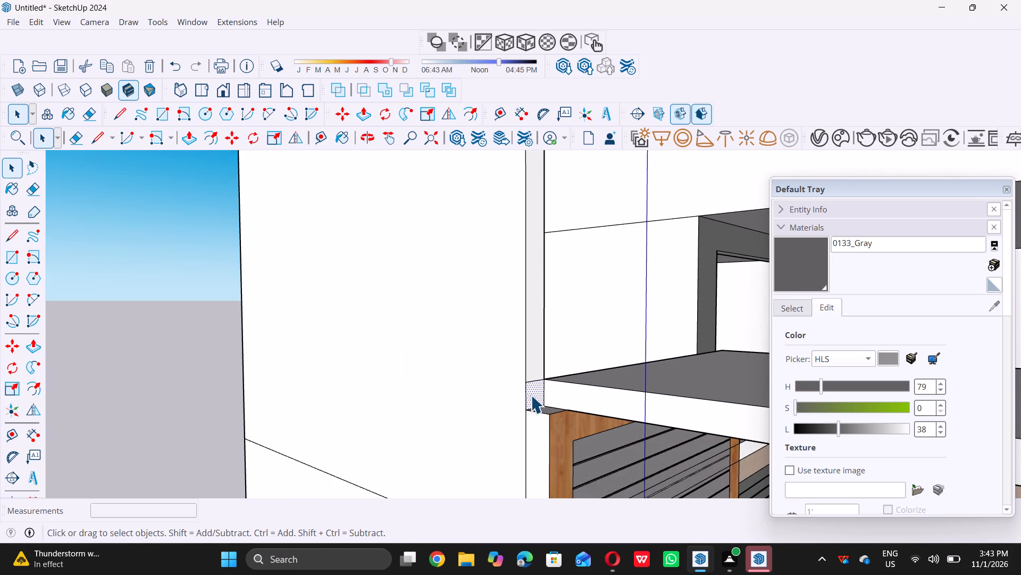
{"action": "key", "text": "p"}
{"action": "left_click", "coordinate": [531, 395]}
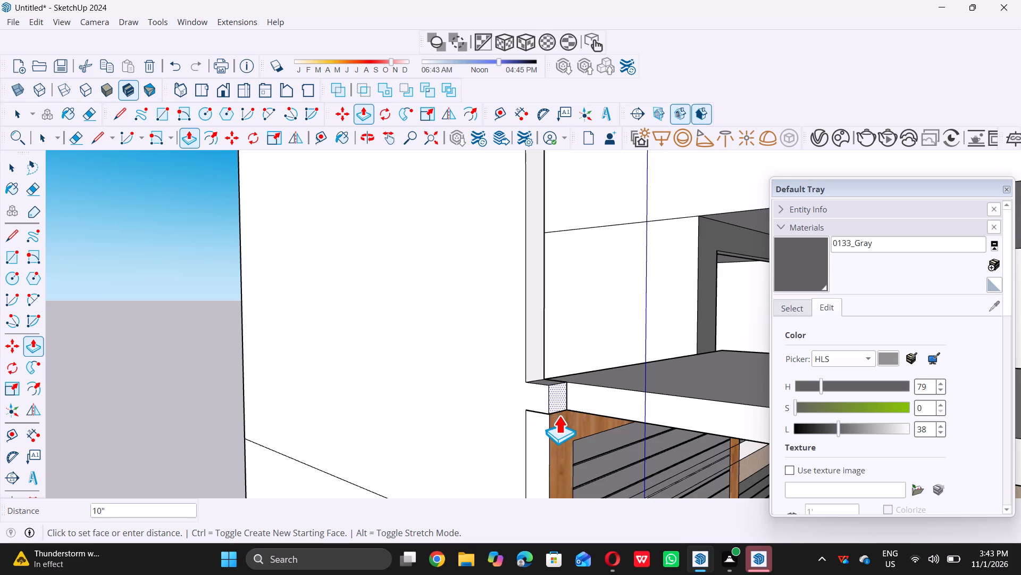
{"action": "left_click", "coordinate": [550, 416]}
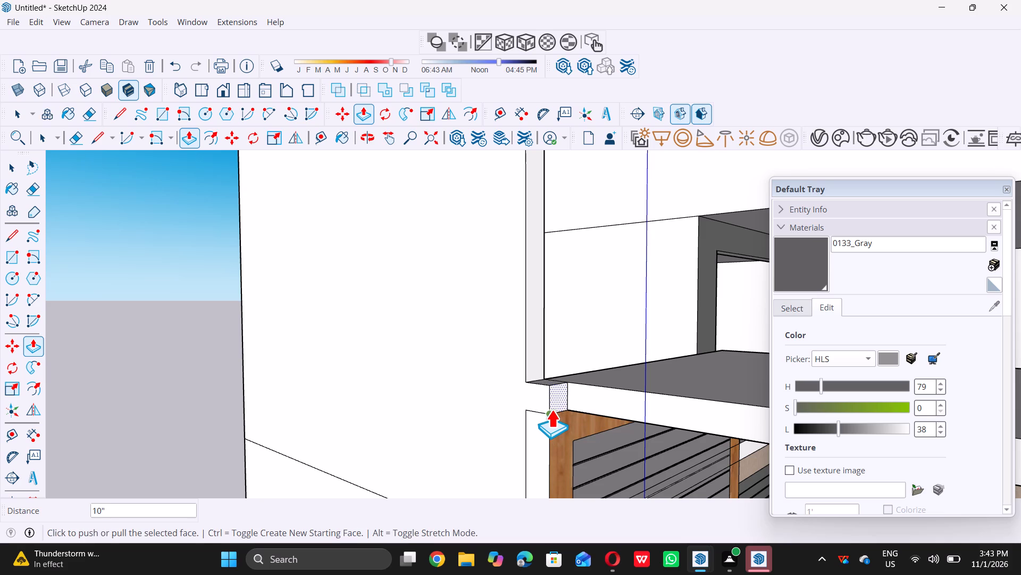
{"action": "triple_click", "coordinate": [562, 396]}
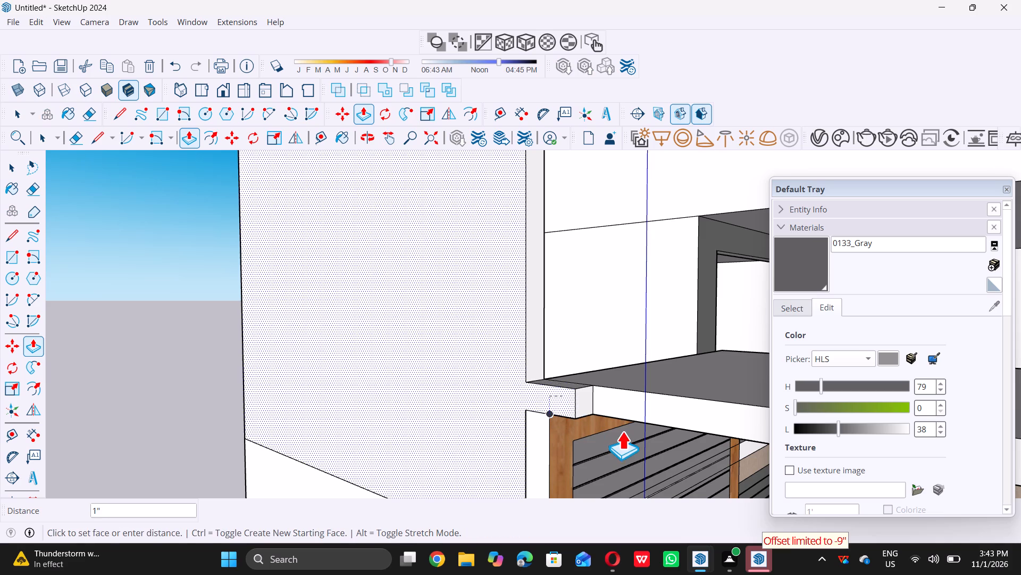
{"action": "key", "text": "space"}
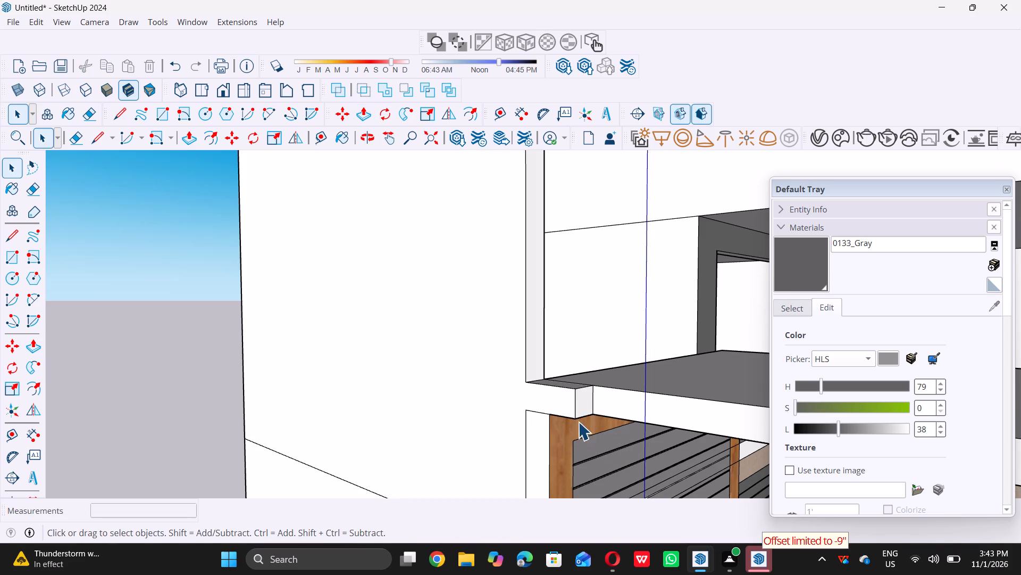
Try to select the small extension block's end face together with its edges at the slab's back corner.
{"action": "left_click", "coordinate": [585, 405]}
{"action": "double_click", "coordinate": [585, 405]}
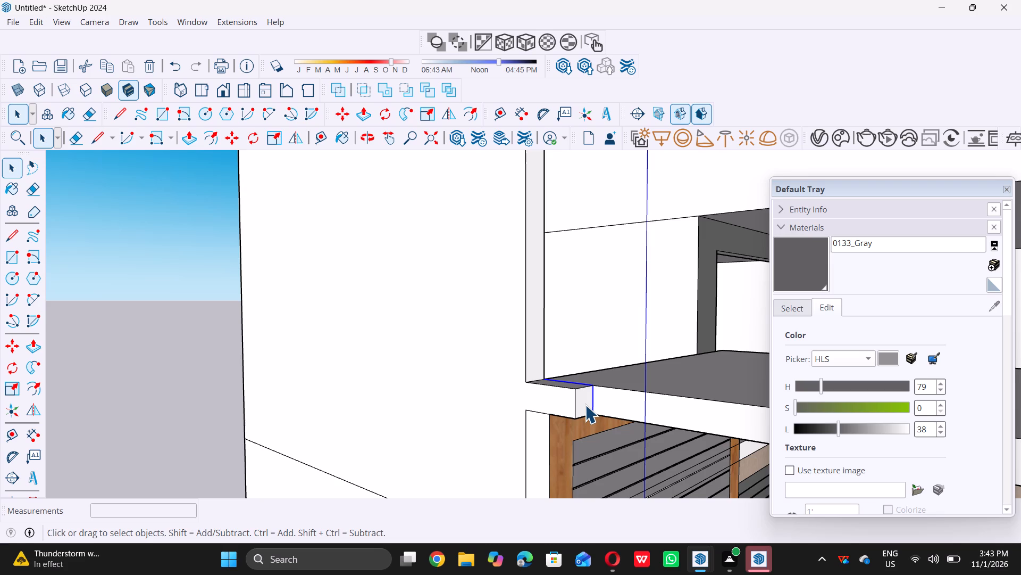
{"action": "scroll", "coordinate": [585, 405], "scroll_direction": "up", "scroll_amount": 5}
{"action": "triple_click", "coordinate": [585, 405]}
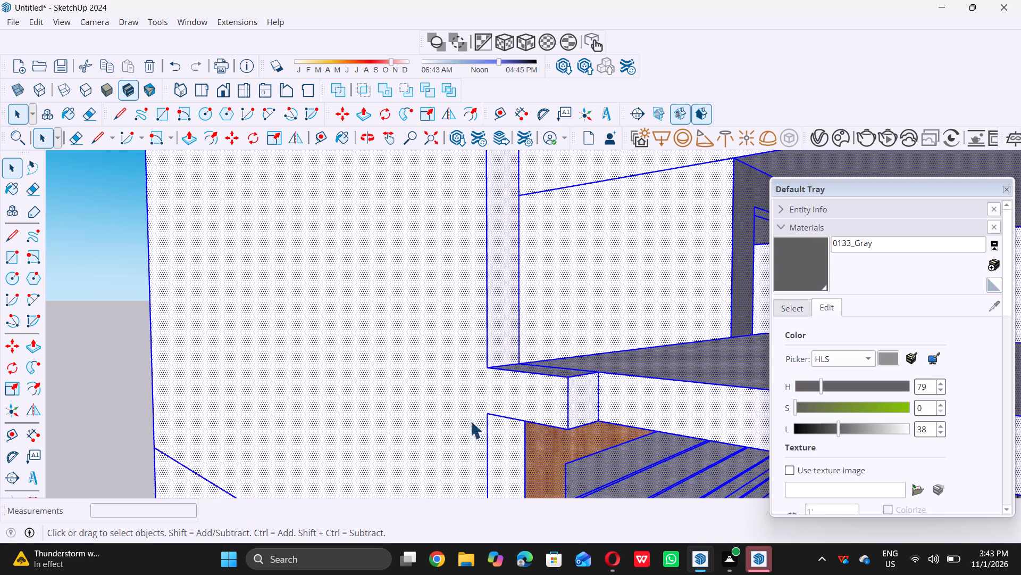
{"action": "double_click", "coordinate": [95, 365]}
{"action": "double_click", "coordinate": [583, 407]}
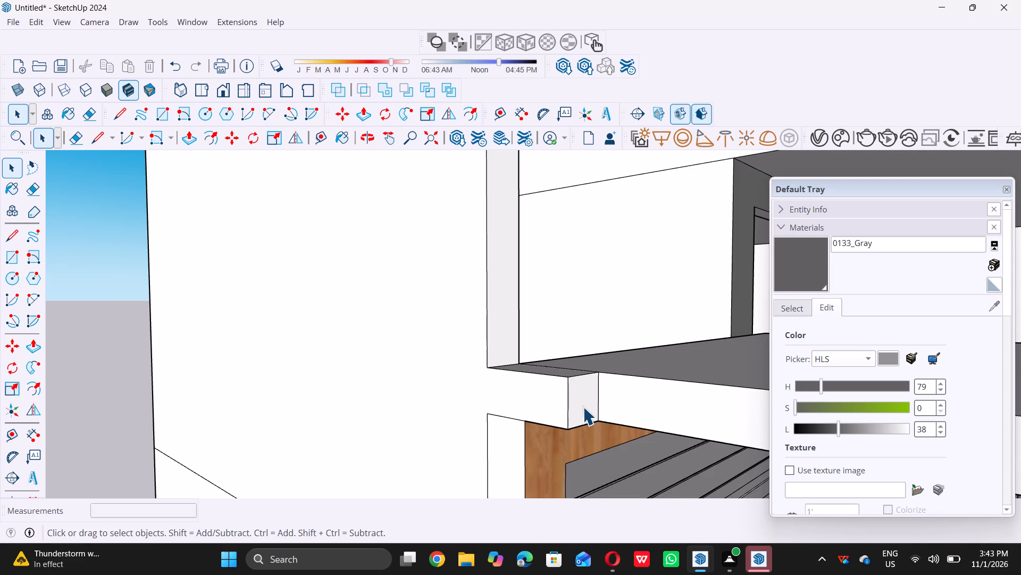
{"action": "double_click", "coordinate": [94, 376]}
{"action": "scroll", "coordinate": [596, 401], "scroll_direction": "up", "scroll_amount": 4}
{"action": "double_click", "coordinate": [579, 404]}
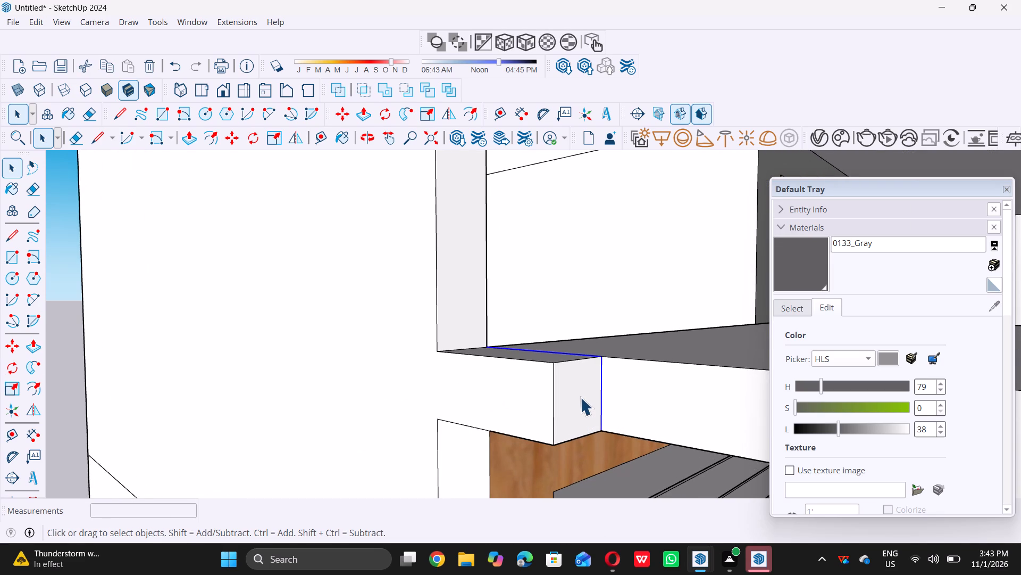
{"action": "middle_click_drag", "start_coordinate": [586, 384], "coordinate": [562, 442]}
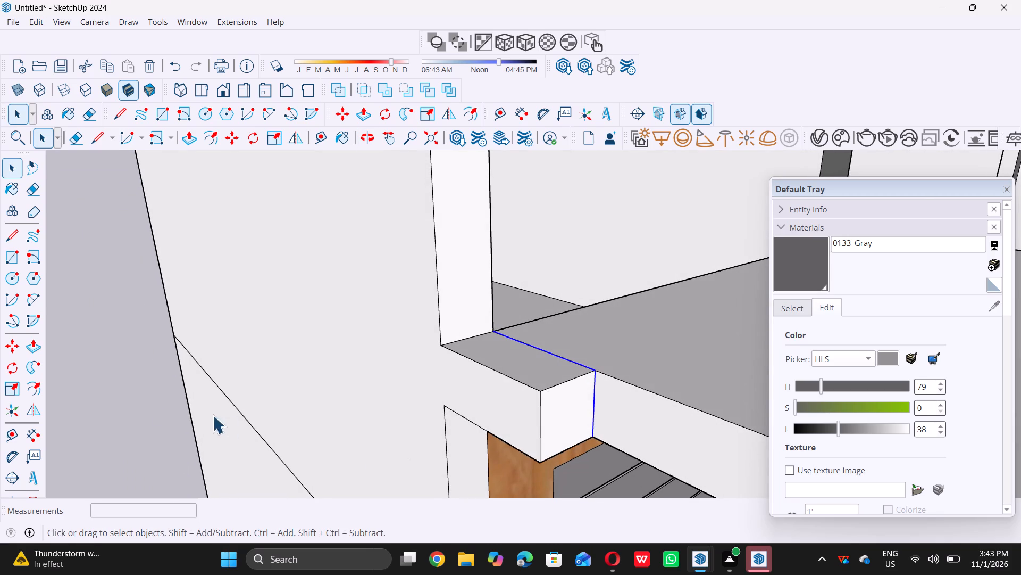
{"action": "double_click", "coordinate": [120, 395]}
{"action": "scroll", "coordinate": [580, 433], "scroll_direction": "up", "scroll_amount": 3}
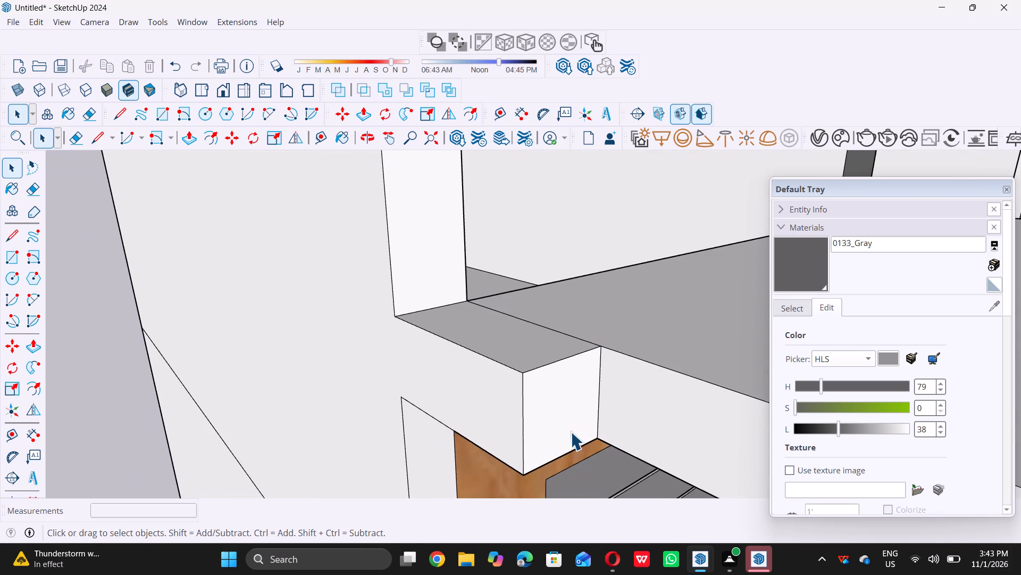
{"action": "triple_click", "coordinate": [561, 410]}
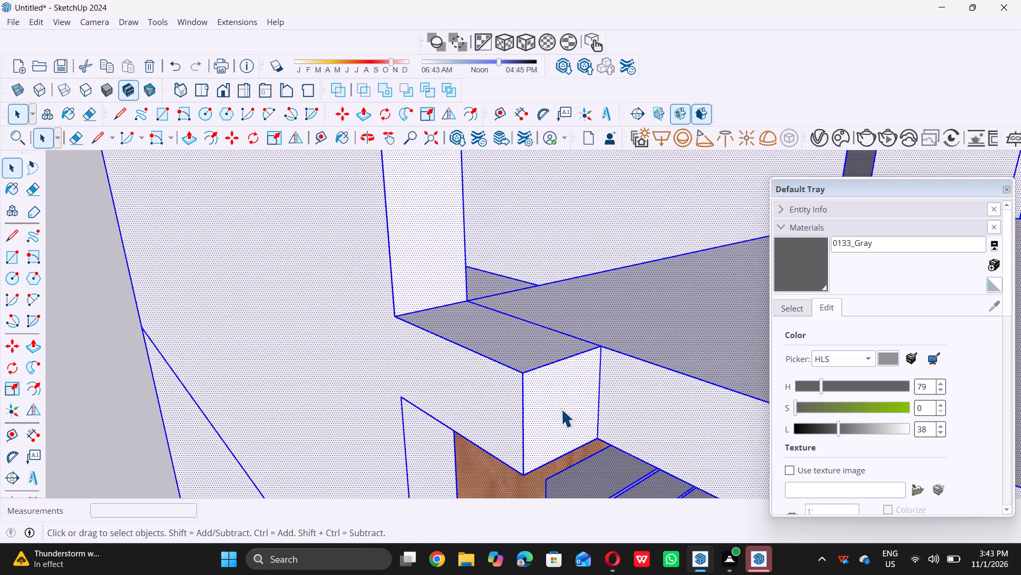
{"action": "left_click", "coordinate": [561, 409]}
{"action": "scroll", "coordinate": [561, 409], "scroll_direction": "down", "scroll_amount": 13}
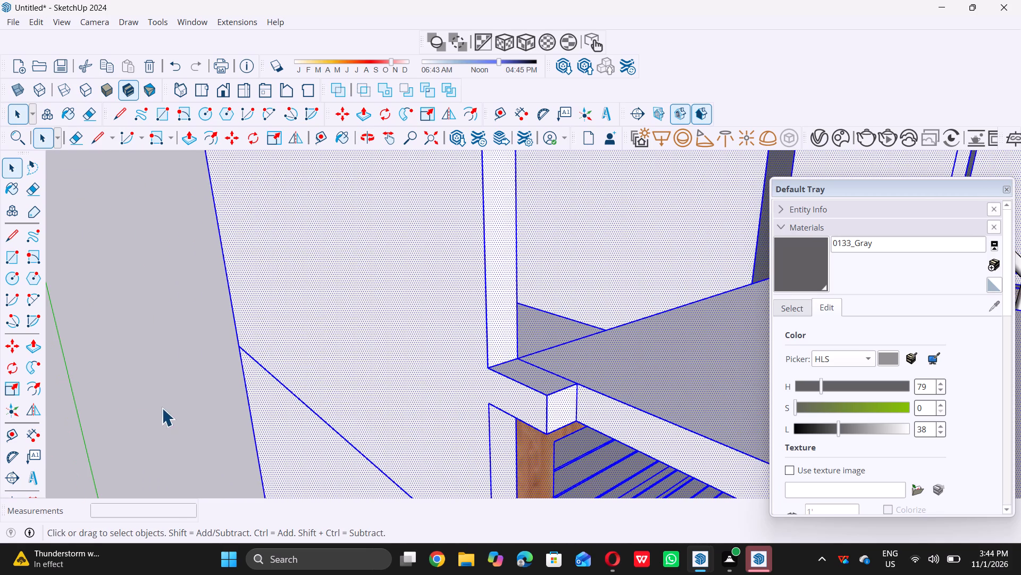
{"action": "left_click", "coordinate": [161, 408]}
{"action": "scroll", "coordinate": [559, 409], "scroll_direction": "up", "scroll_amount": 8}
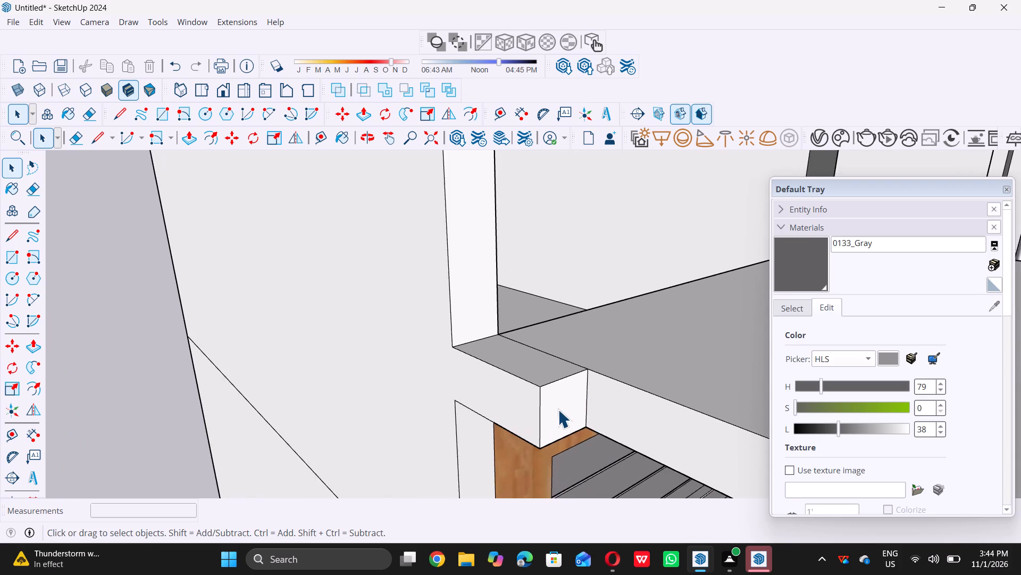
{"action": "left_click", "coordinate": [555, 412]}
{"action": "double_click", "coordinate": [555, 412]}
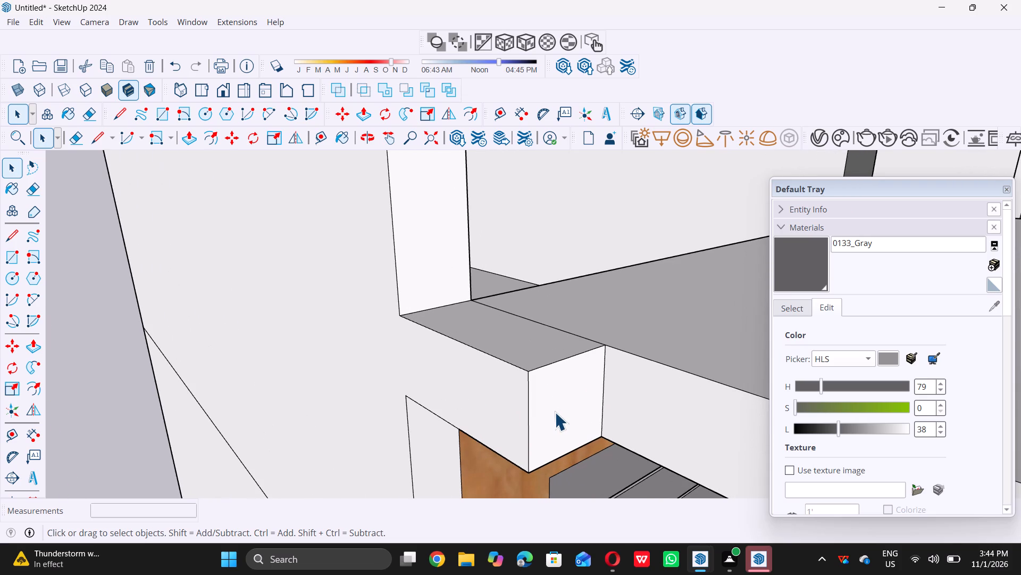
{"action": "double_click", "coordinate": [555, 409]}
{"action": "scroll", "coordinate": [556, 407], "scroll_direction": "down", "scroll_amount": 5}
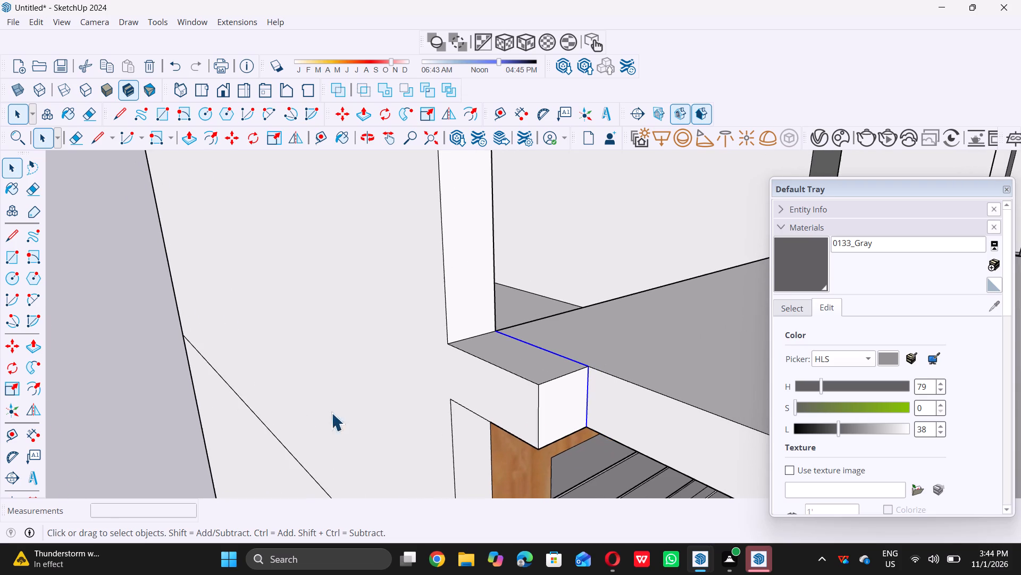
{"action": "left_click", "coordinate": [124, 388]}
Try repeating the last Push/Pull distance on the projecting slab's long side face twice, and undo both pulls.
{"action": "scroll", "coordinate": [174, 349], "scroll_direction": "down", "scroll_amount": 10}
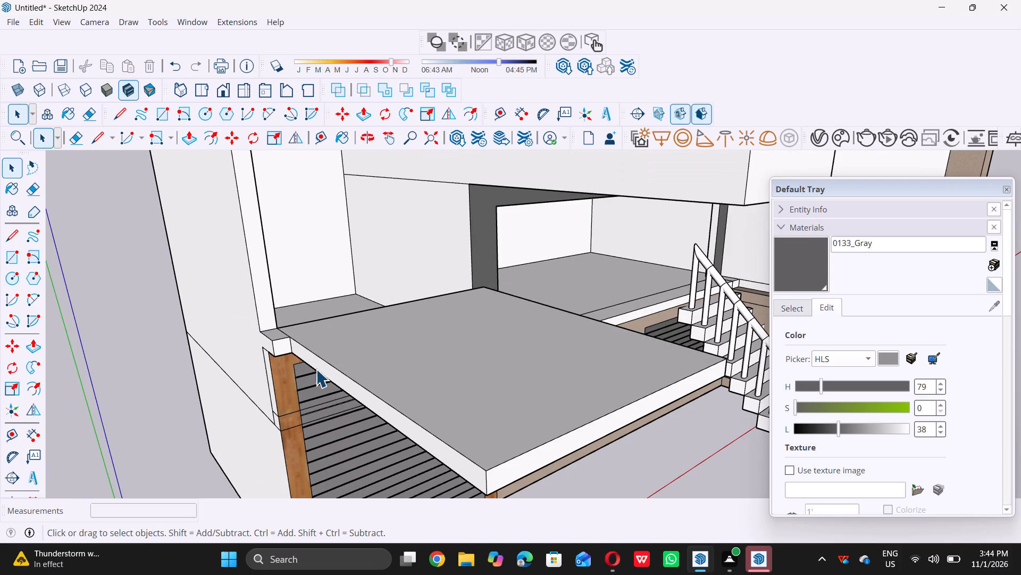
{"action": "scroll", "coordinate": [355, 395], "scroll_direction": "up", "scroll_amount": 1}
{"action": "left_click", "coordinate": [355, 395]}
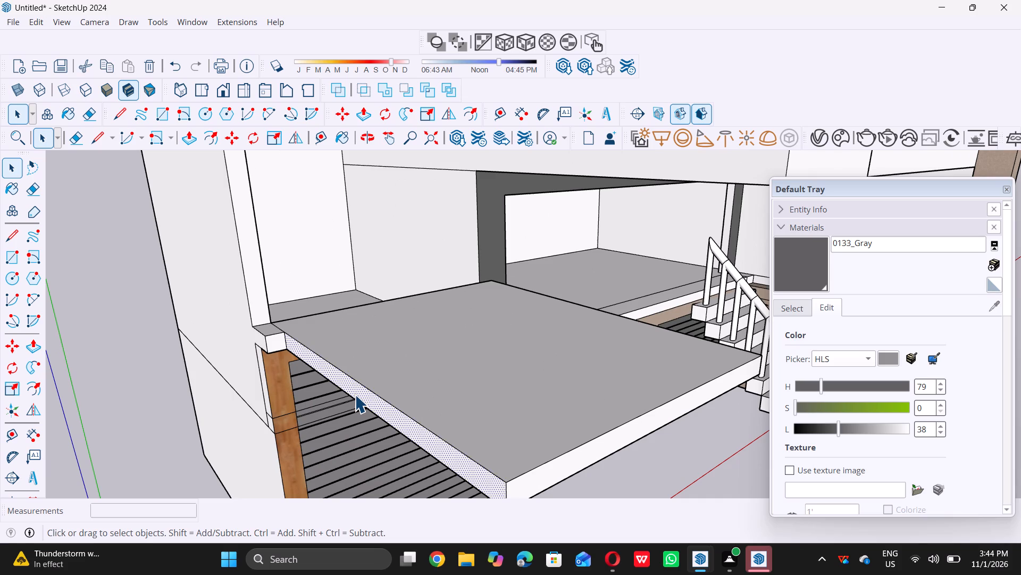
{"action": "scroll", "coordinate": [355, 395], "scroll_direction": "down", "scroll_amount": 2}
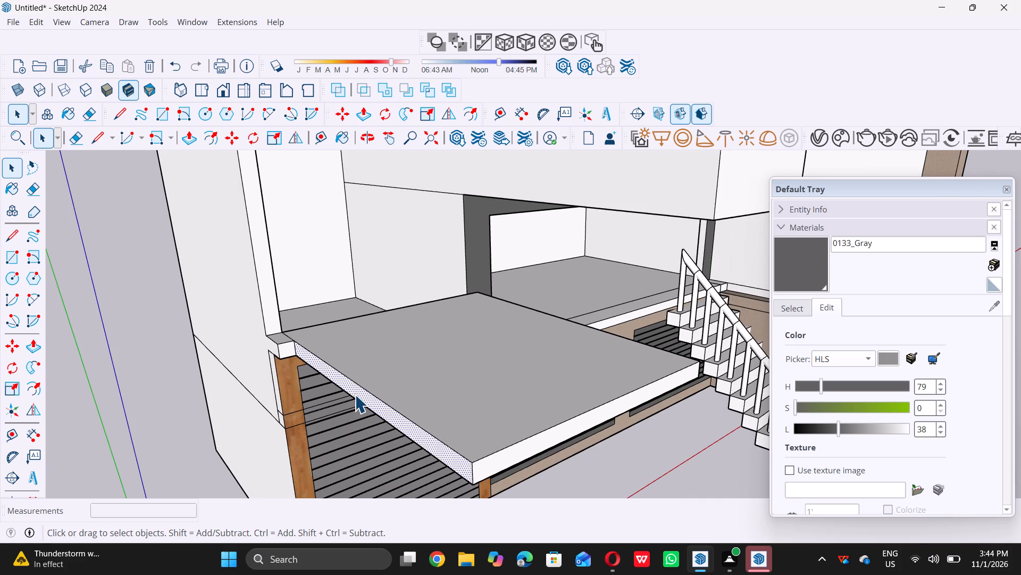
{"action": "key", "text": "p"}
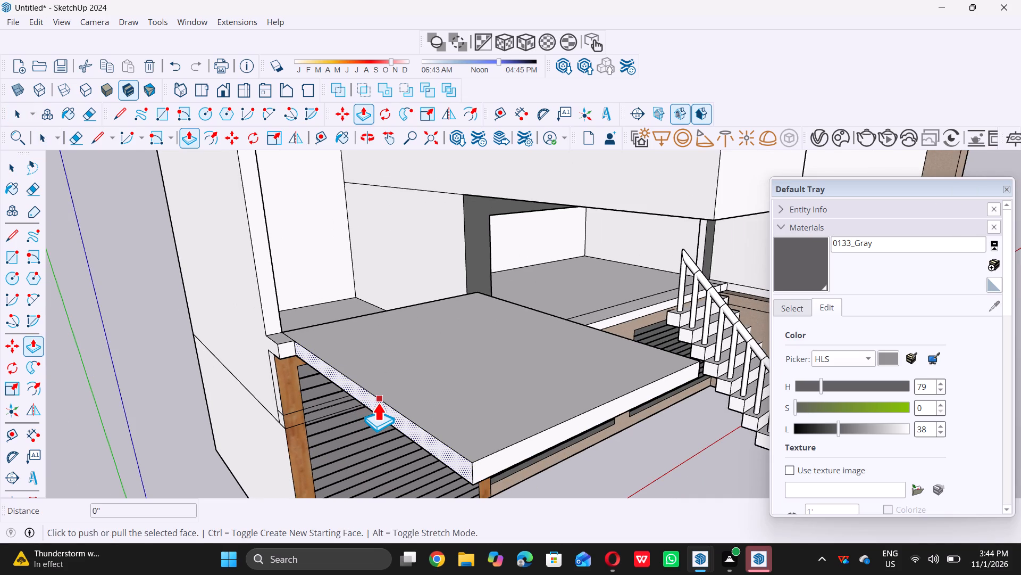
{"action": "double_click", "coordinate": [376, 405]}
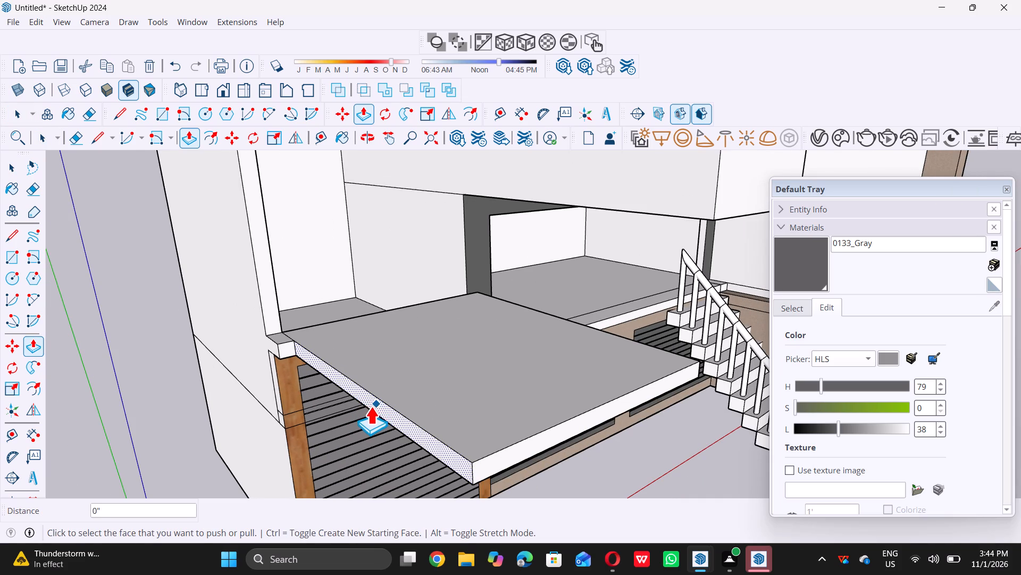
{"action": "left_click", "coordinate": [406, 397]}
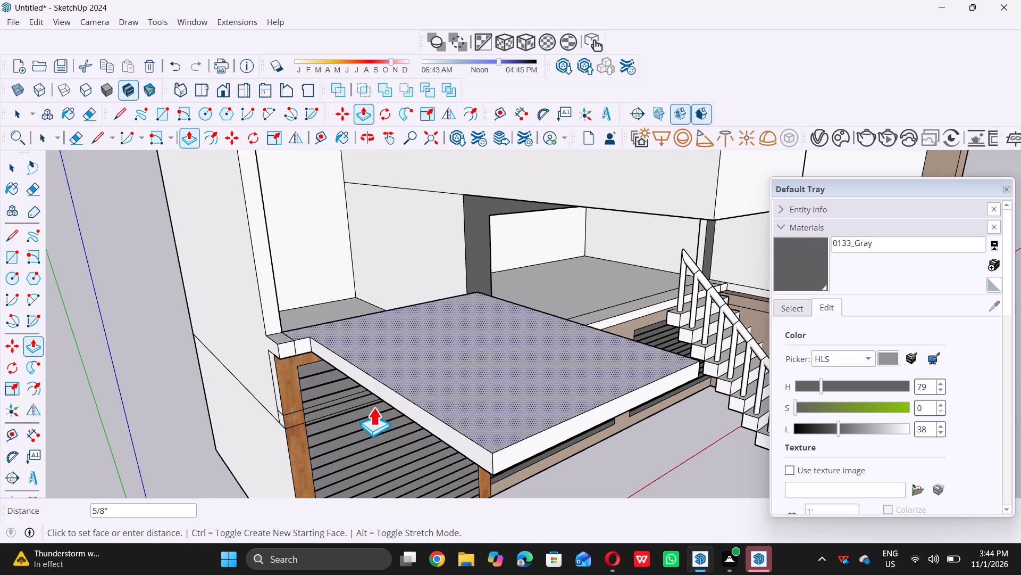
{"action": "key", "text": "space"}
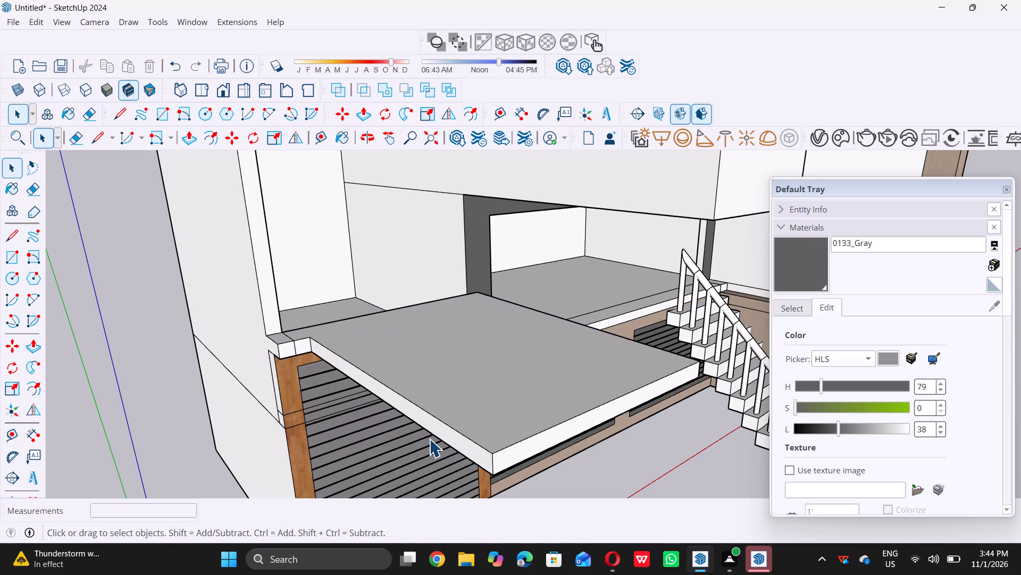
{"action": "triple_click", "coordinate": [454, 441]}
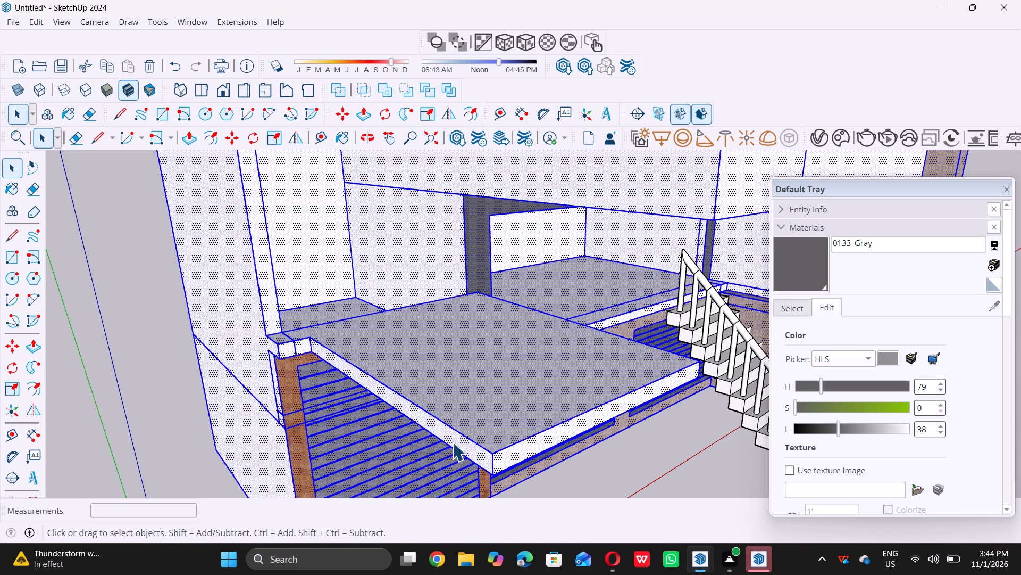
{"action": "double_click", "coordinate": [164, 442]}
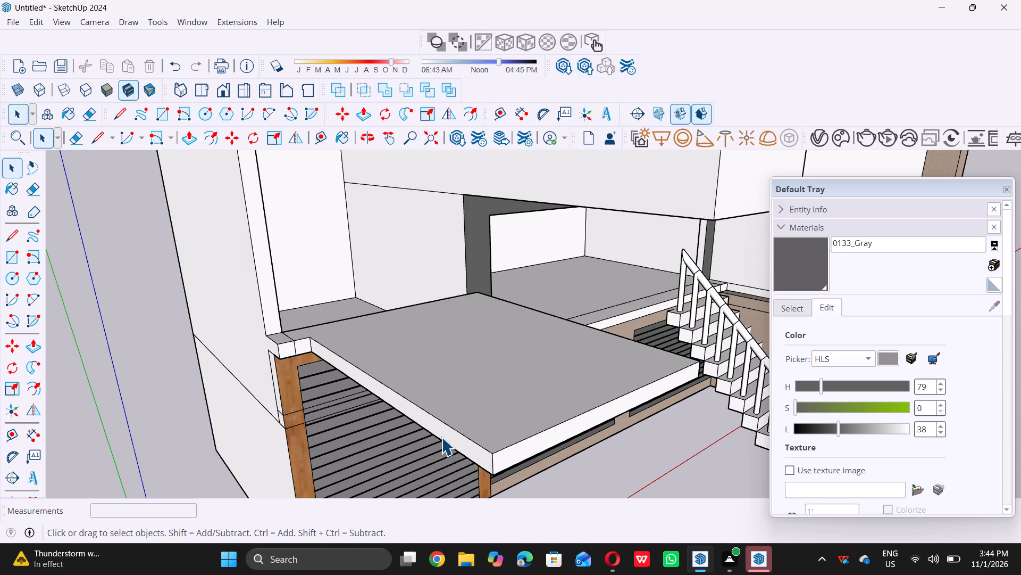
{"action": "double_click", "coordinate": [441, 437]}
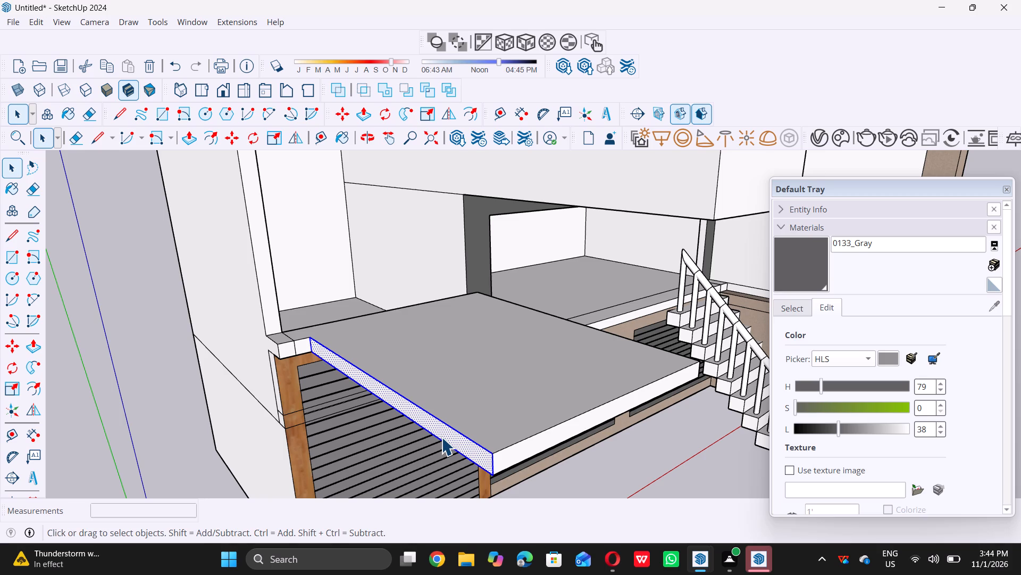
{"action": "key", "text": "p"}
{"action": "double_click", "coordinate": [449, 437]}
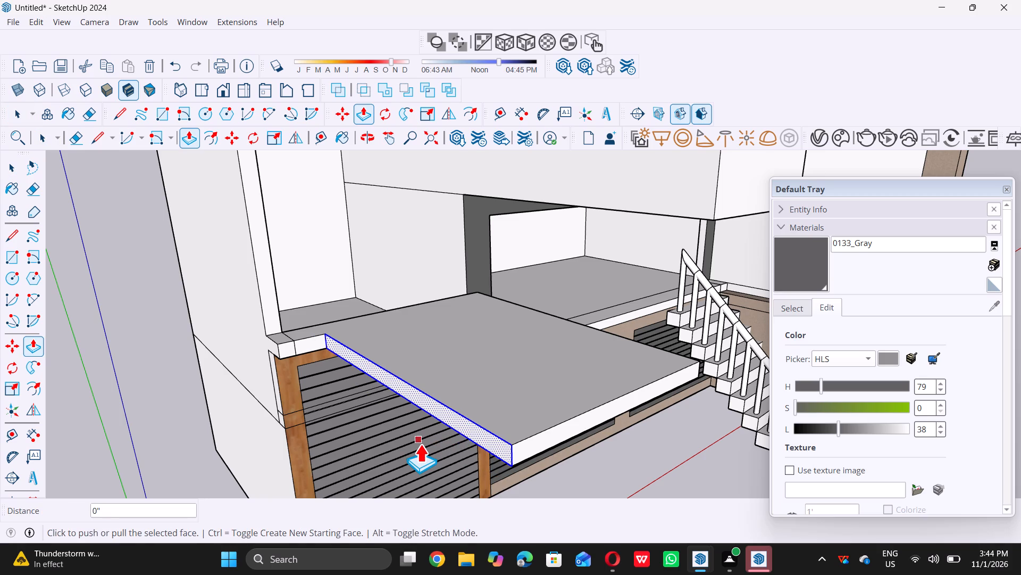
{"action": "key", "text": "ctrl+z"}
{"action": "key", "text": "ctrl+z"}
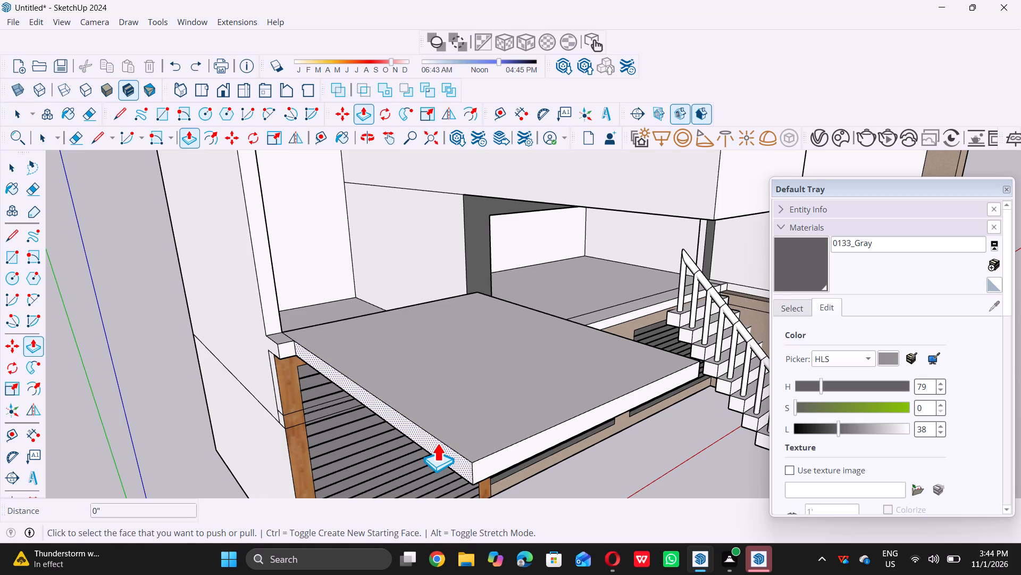
Push/Pull the slab's long side face outward 9" to the corner endpoint at the side wall.
{"action": "left_click", "coordinate": [438, 442]}
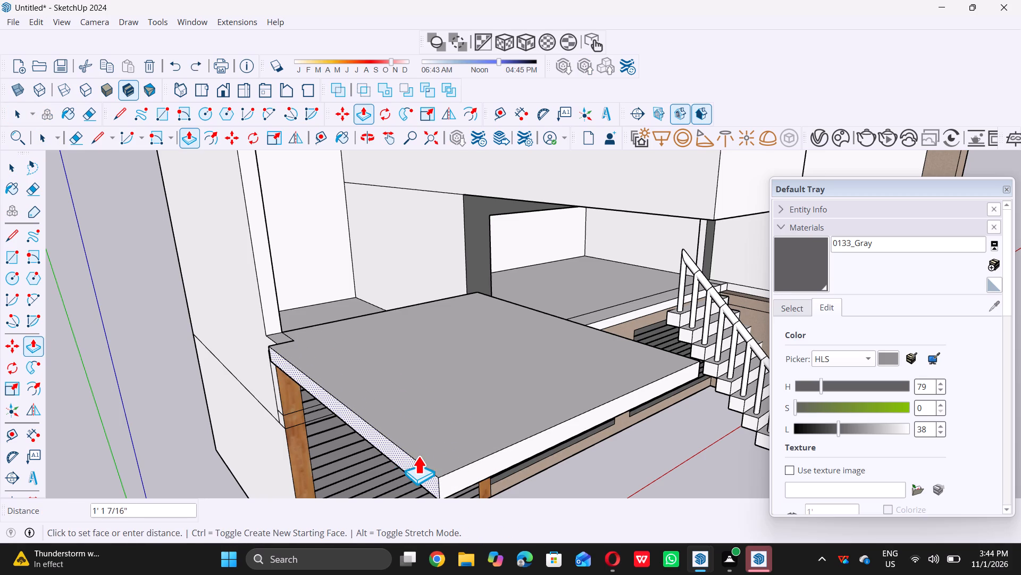
{"action": "left_click", "coordinate": [270, 341]}
{"action": "key", "text": "space"}
Examine the widened slab in relation to the whole facade, from eye level and from above.
{"action": "scroll", "coordinate": [275, 369], "scroll_direction": "down", "scroll_amount": 4}
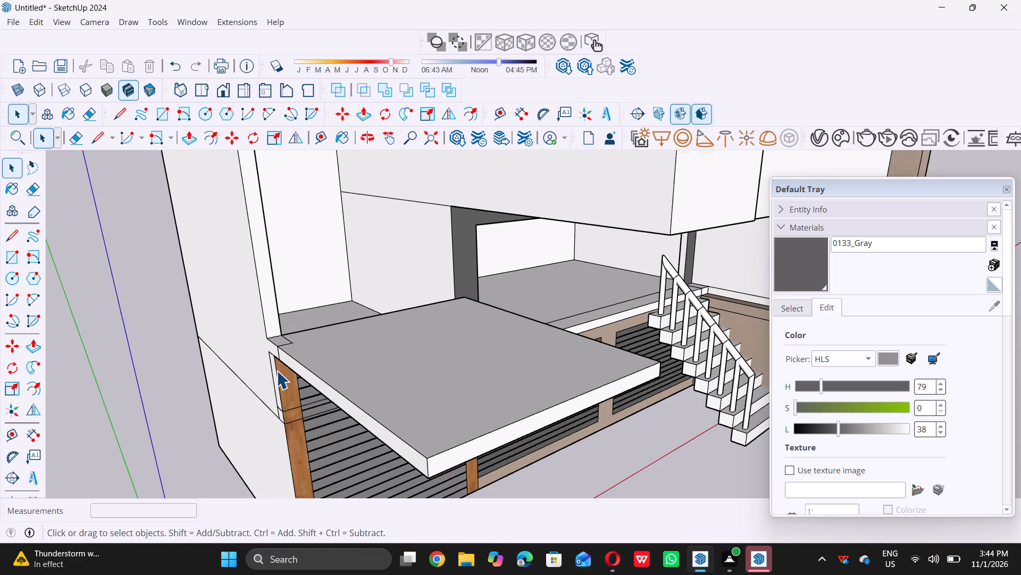
{"action": "scroll", "coordinate": [277, 371], "scroll_direction": "down", "scroll_amount": 9}
{"action": "middle_click_drag", "start_coordinate": [306, 410], "coordinate": [313, 374]}
{"action": "scroll", "coordinate": [313, 374], "scroll_direction": "down", "scroll_amount": 6}
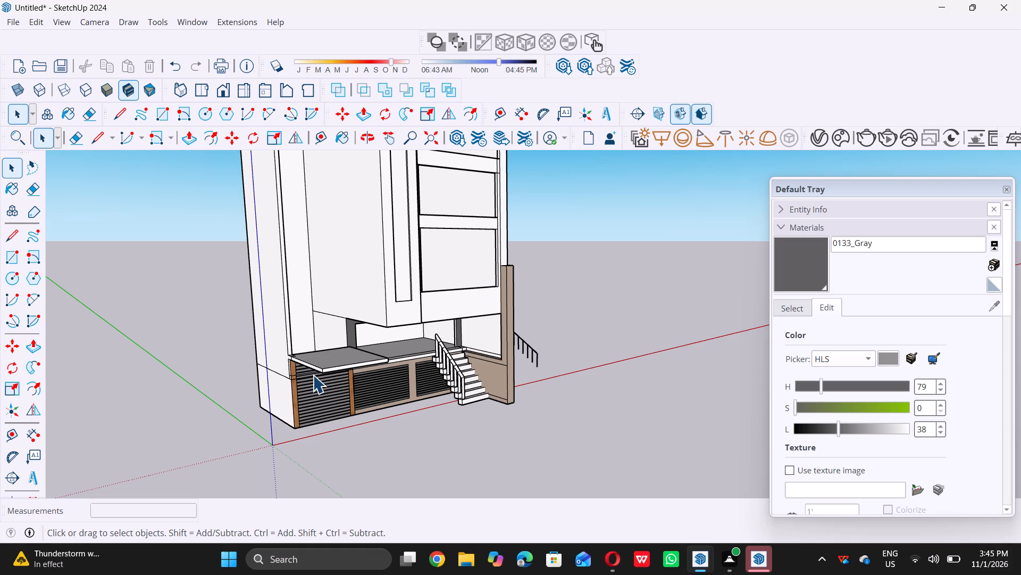
{"action": "scroll", "coordinate": [319, 360], "scroll_direction": "down", "scroll_amount": 4}
{"action": "middle_click_drag", "start_coordinate": [314, 360], "coordinate": [343, 440]}
{"action": "scroll", "coordinate": [333, 393], "scroll_direction": "up", "scroll_amount": 6}
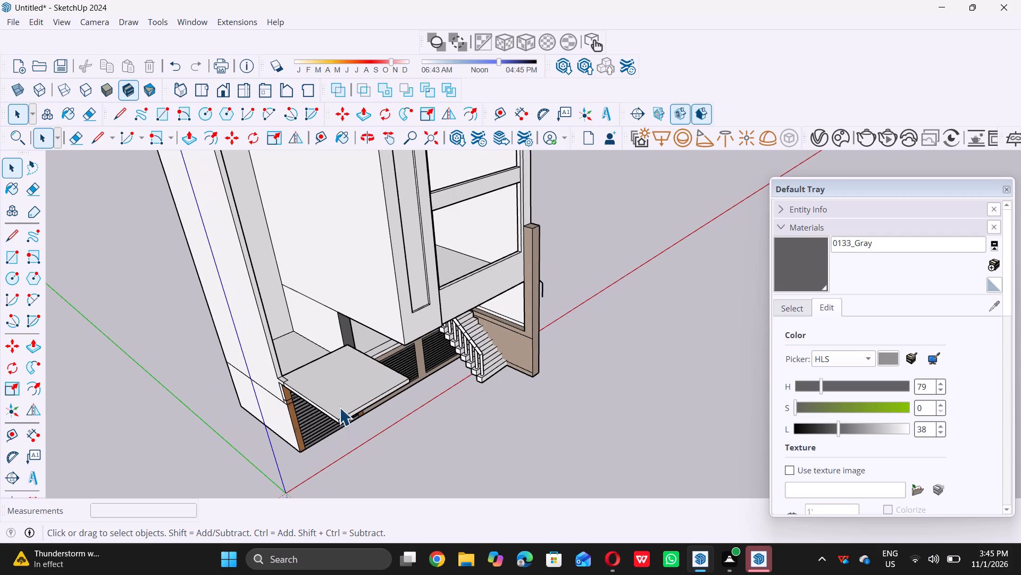
{"action": "middle_click_drag", "start_coordinate": [341, 399], "coordinate": [347, 419]}
{"action": "scroll", "coordinate": [349, 415], "scroll_direction": "up", "scroll_amount": 5}
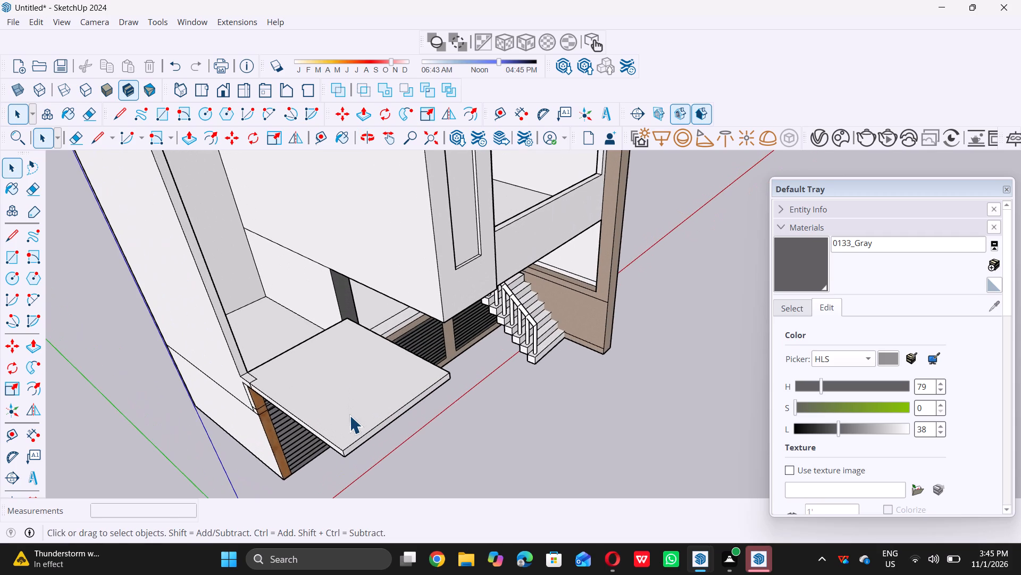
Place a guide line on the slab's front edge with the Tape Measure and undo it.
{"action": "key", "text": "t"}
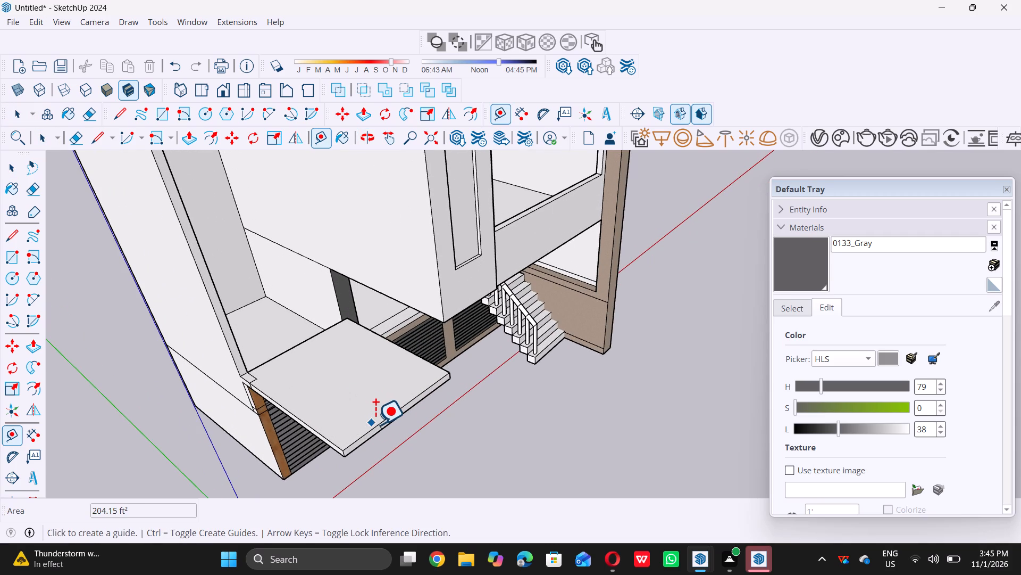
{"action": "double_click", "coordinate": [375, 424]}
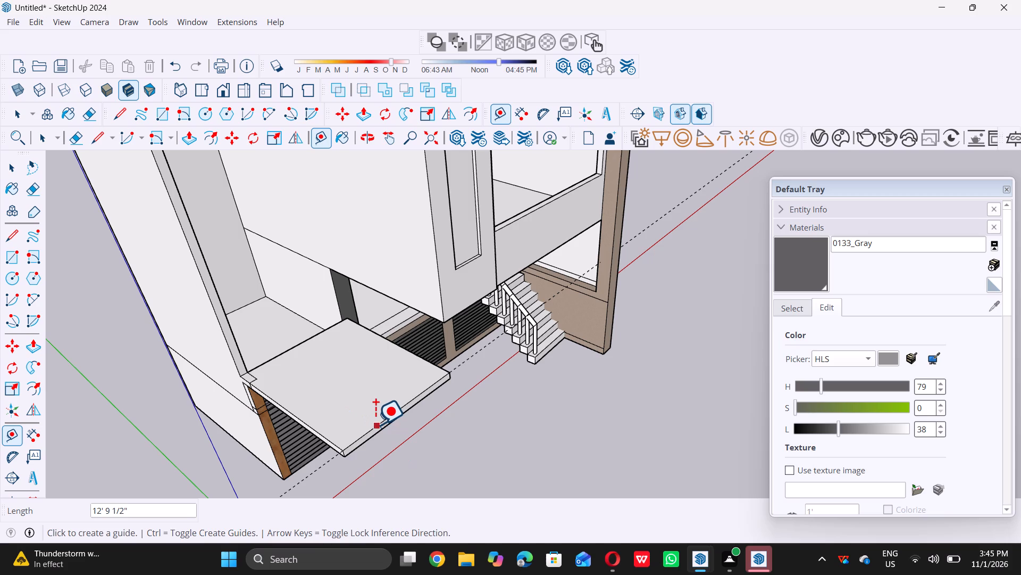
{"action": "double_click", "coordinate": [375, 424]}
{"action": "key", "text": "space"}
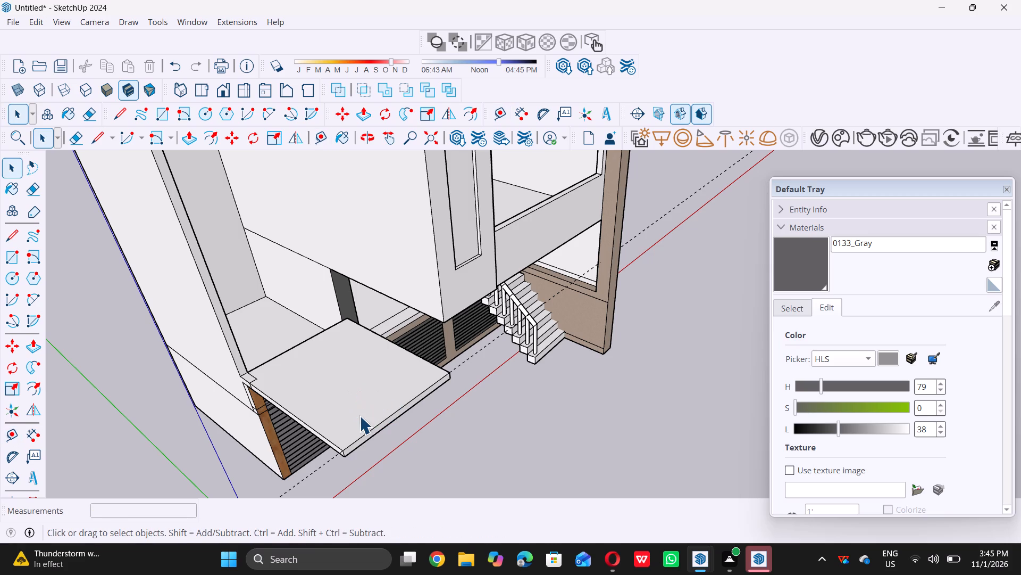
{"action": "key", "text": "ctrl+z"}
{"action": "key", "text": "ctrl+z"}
Place a guide line 9" inward from the slab's front top edge with the Tape Measure.
{"action": "scroll", "coordinate": [371, 417], "scroll_direction": "up", "scroll_amount": 2}
{"action": "key", "text": "t"}
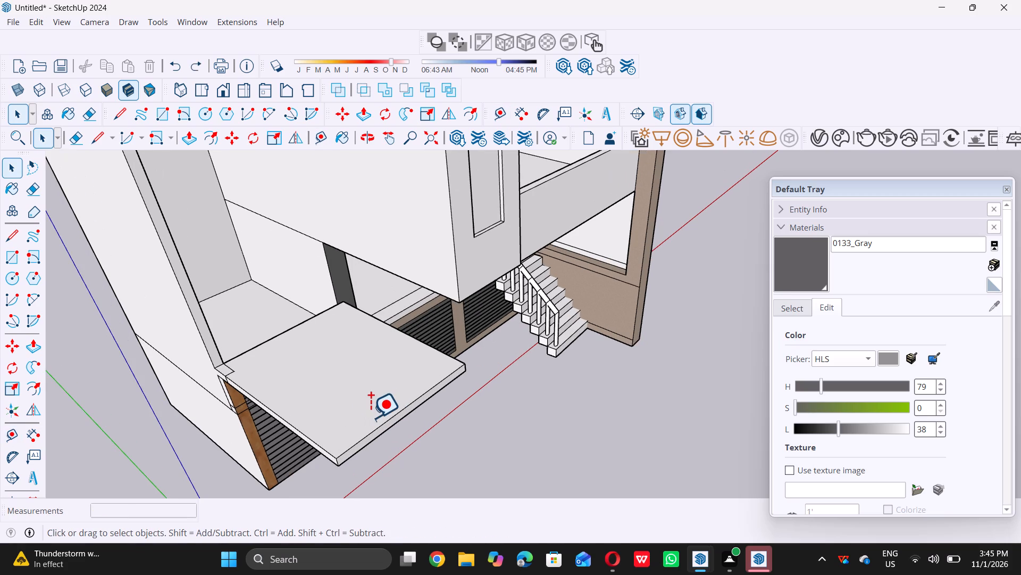
{"action": "left_click", "coordinate": [378, 425]}
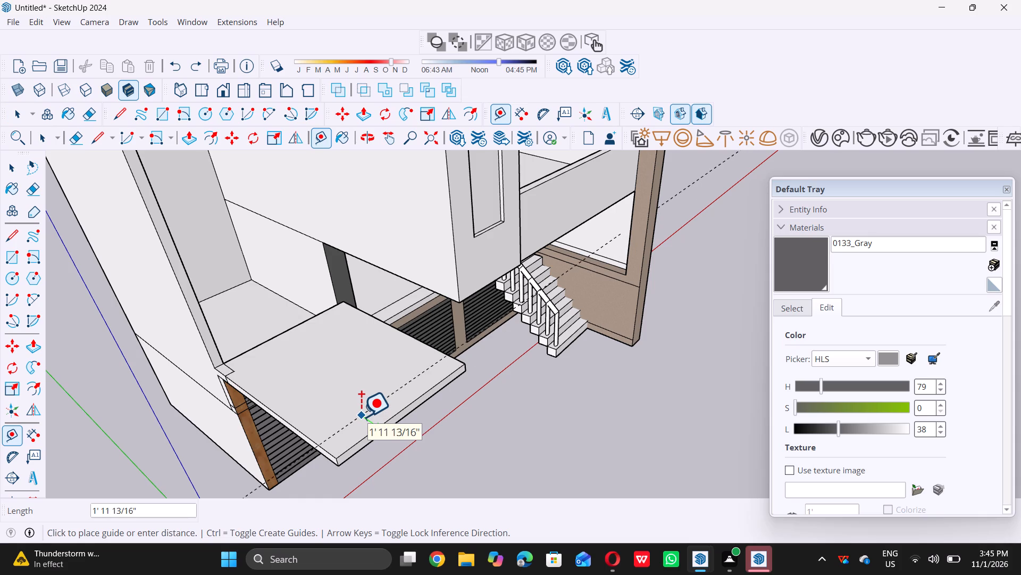
{"action": "key", "text": "9"}
{"action": "key", "text": "shift+quotedbl"}
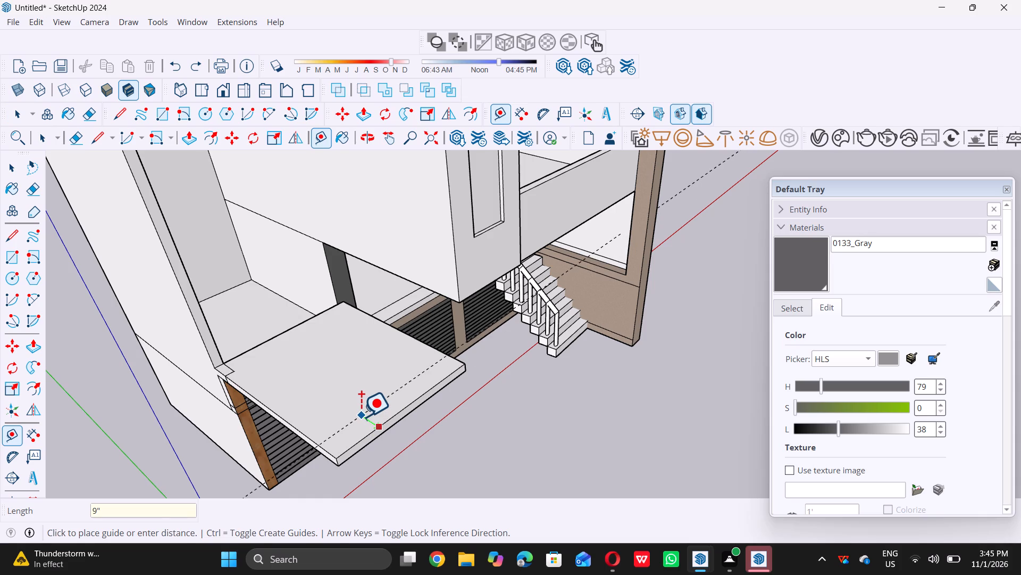
{"action": "key", "text": "Return"}
{"action": "key", "text": "space"}
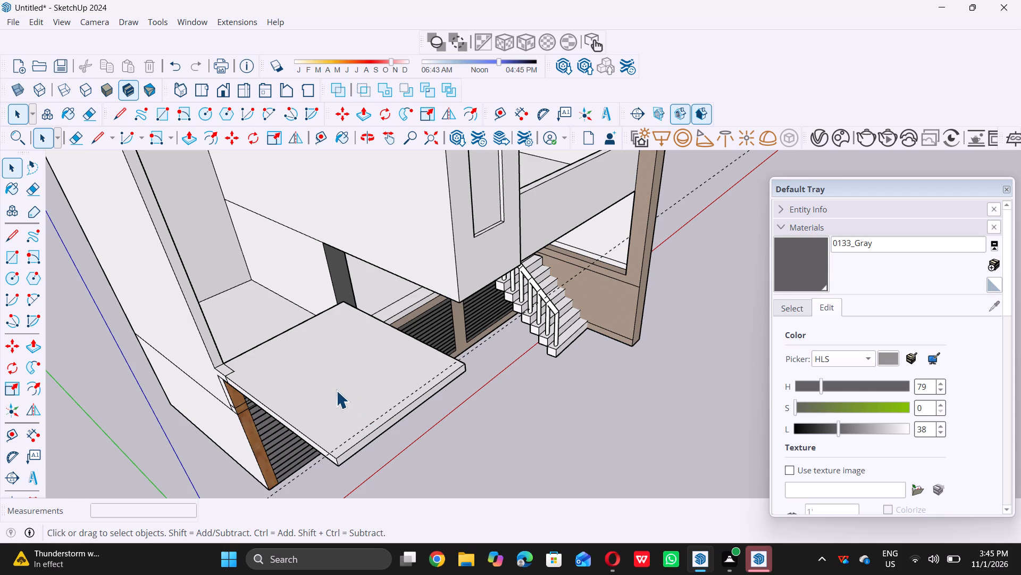
Draw a 9" by 12' 9 1/2" rectangle on the slab's top face, between the guide line and the front edge.
{"action": "scroll", "coordinate": [338, 368], "scroll_direction": "down", "scroll_amount": 1}
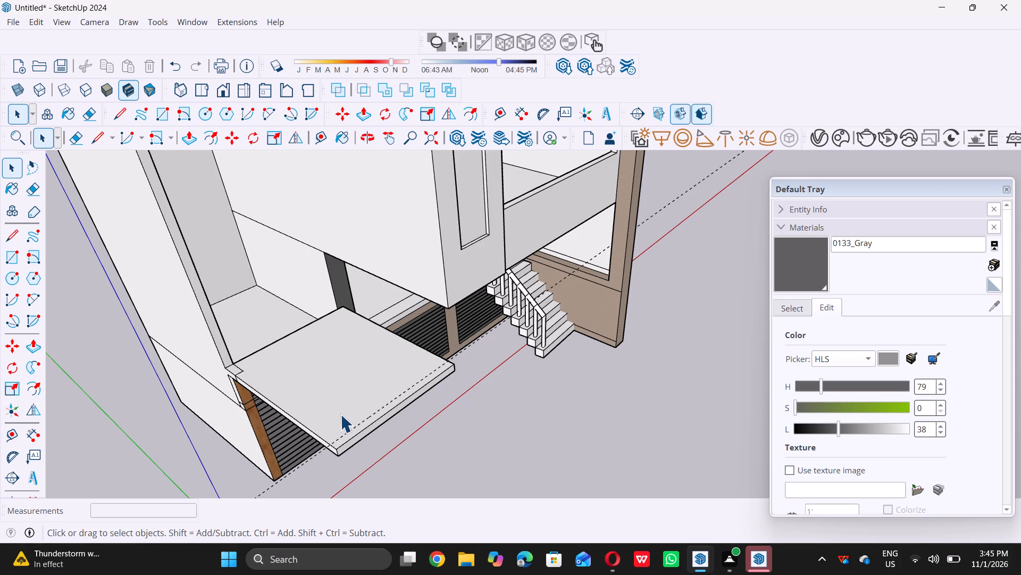
{"action": "key", "text": "r"}
{"action": "scroll", "coordinate": [336, 448], "scroll_direction": "up", "scroll_amount": 4}
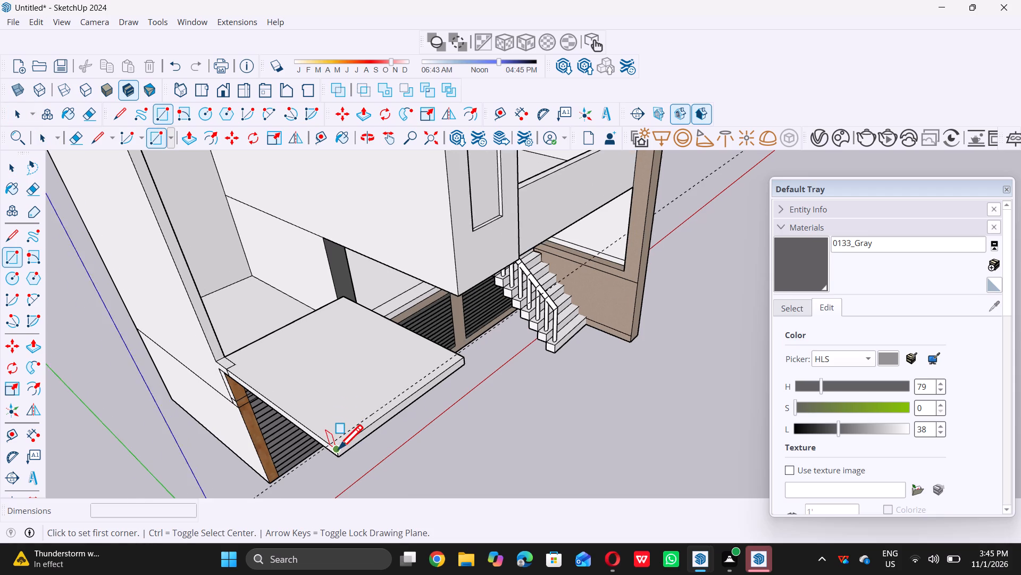
{"action": "double_click", "coordinate": [338, 449]}
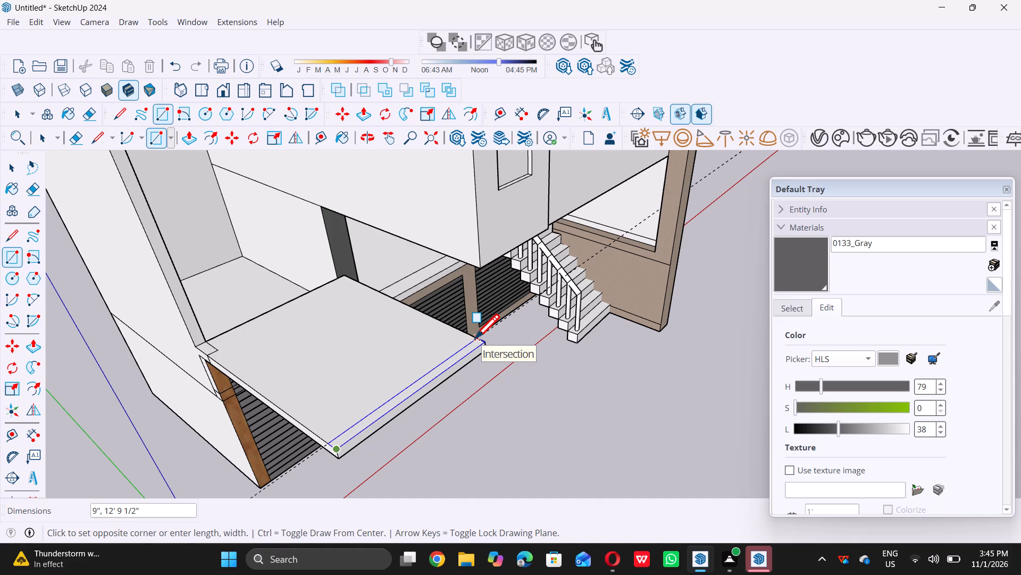
{"action": "double_click", "coordinate": [475, 338]}
{"action": "key", "text": "space"}
Examine the slab with its front strip against the facade from above, from the front and from ground level.
{"action": "scroll", "coordinate": [439, 371], "scroll_direction": "down", "scroll_amount": 9}
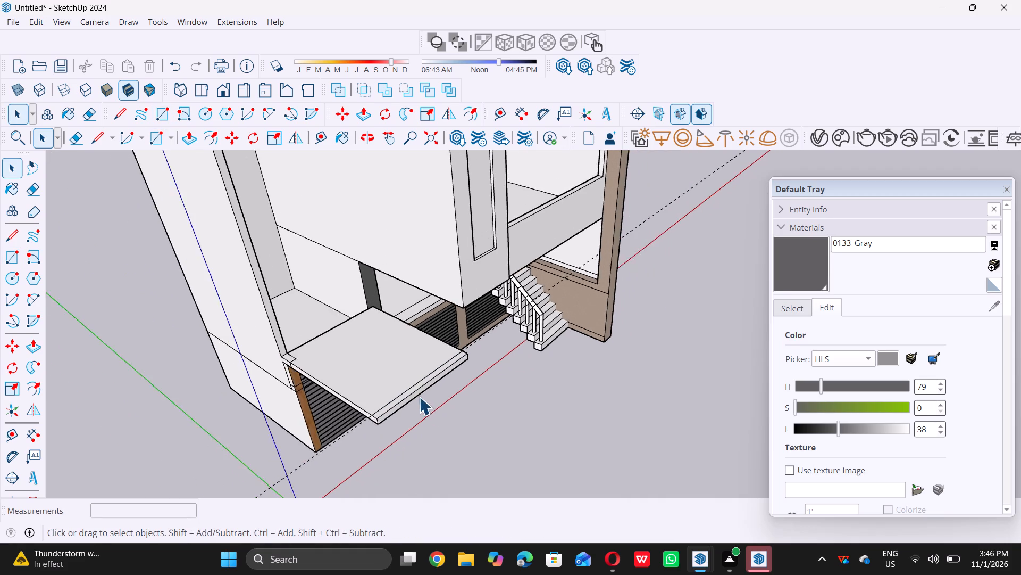
{"action": "middle_click_drag", "start_coordinate": [418, 398], "coordinate": [380, 392]}
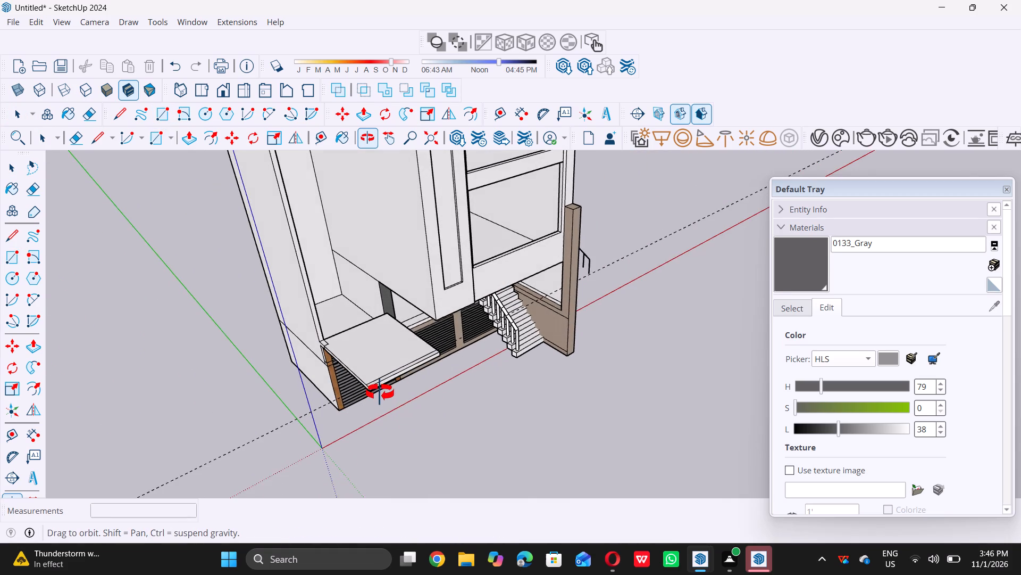
{"action": "middle_click_drag", "start_coordinate": [380, 392], "coordinate": [338, 400]}
{"action": "middle_click_drag", "start_coordinate": [339, 400], "coordinate": [348, 398]}
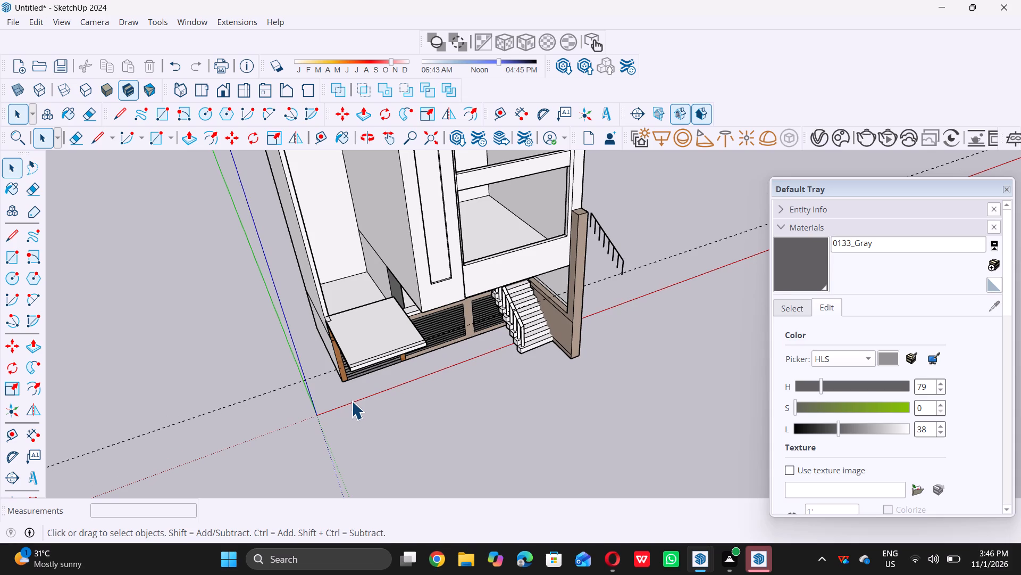
{"action": "scroll", "coordinate": [349, 400], "scroll_direction": "down", "scroll_amount": 2}
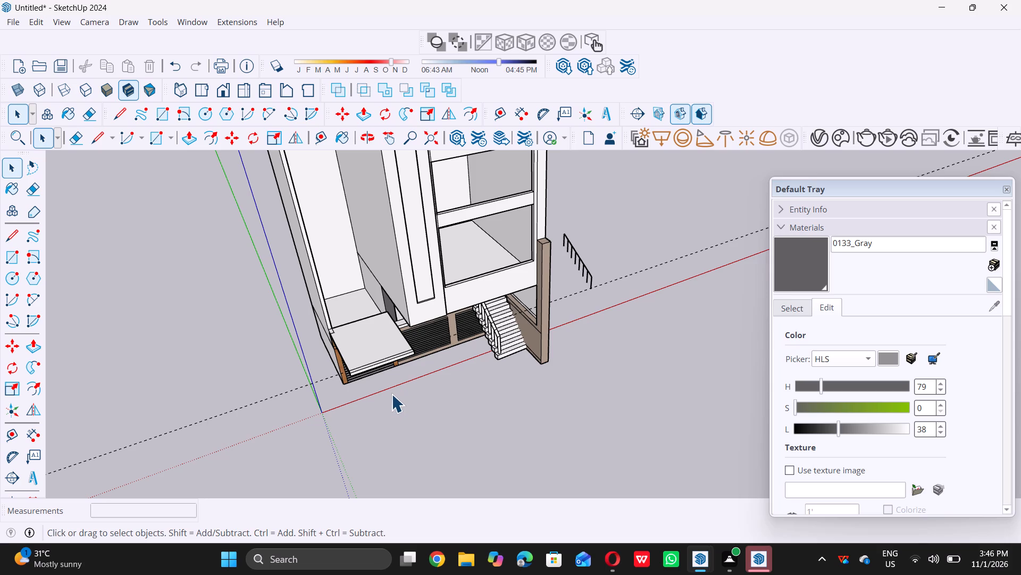
{"action": "middle_click_drag", "start_coordinate": [397, 358], "coordinate": [341, 260]}
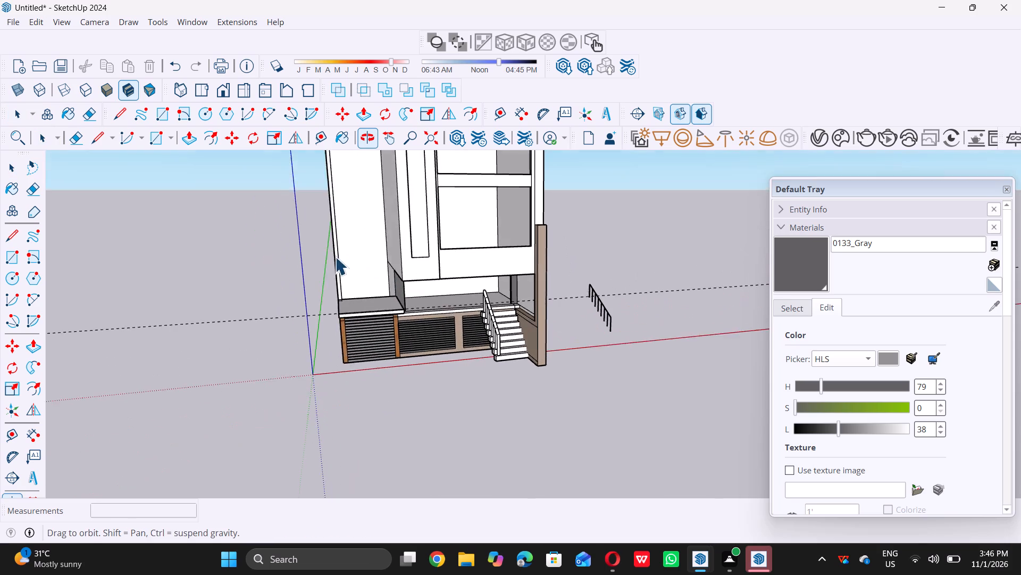
{"action": "middle_click", "coordinate": [335, 257]}
{"action": "scroll", "coordinate": [339, 270], "scroll_direction": "down", "scroll_amount": 1}
{"action": "middle_click_drag", "start_coordinate": [372, 339], "coordinate": [367, 267]}
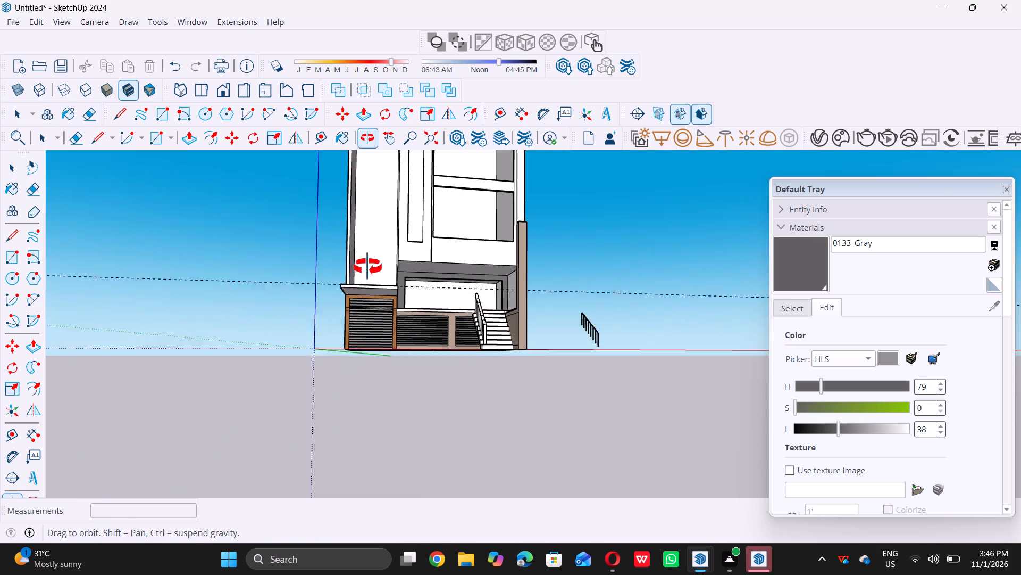
{"action": "middle_click_drag", "start_coordinate": [367, 267], "coordinate": [367, 285]}
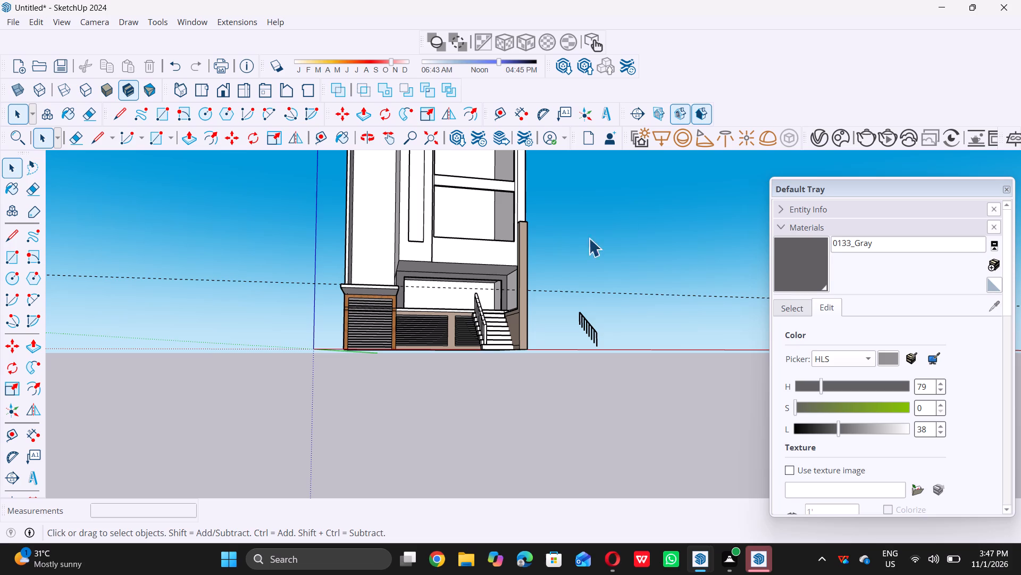
Examine the projecting slab and the louvred panels below it from an angled side view, near and far.
{"action": "scroll", "coordinate": [374, 296], "scroll_direction": "down", "scroll_amount": 5}
{"action": "scroll", "coordinate": [358, 256], "scroll_direction": "down", "scroll_amount": 4}
{"action": "middle_click_drag", "start_coordinate": [352, 264], "coordinate": [382, 319]}
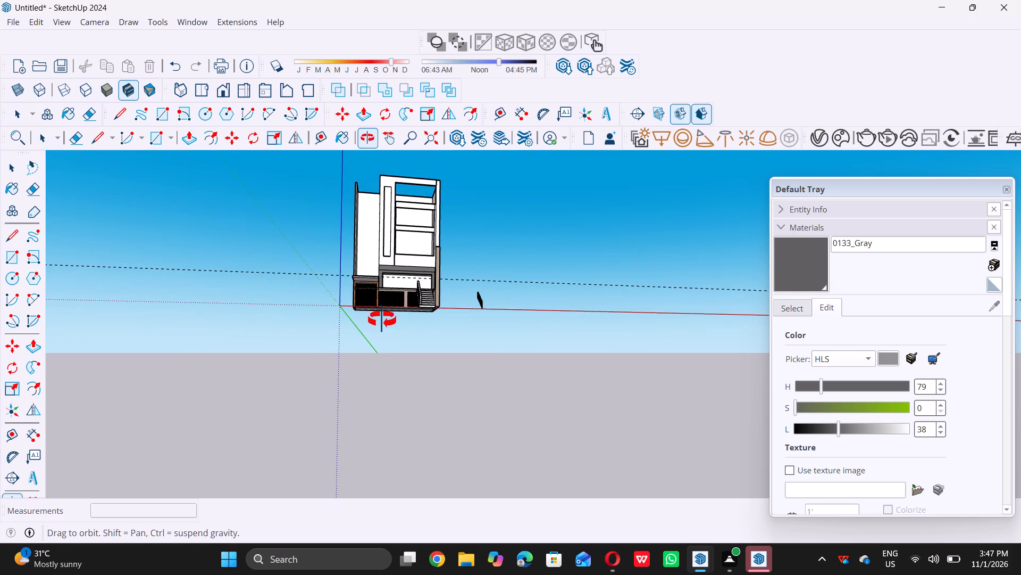
{"action": "middle_click_drag", "start_coordinate": [382, 319], "coordinate": [400, 333]}
{"action": "middle_click_drag", "start_coordinate": [401, 333], "coordinate": [508, 339]}
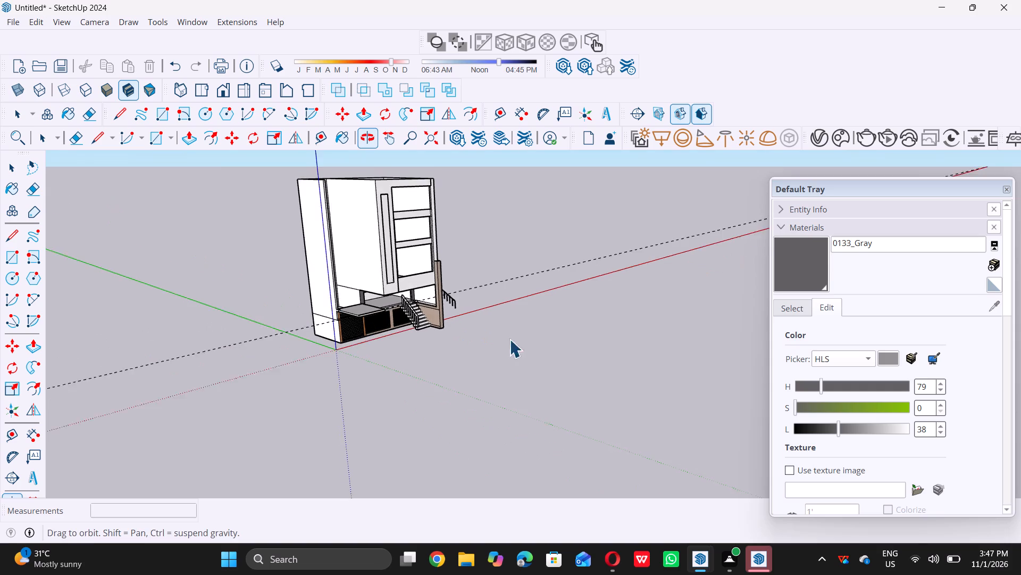
{"action": "scroll", "coordinate": [353, 326], "scroll_direction": "up", "scroll_amount": 13}
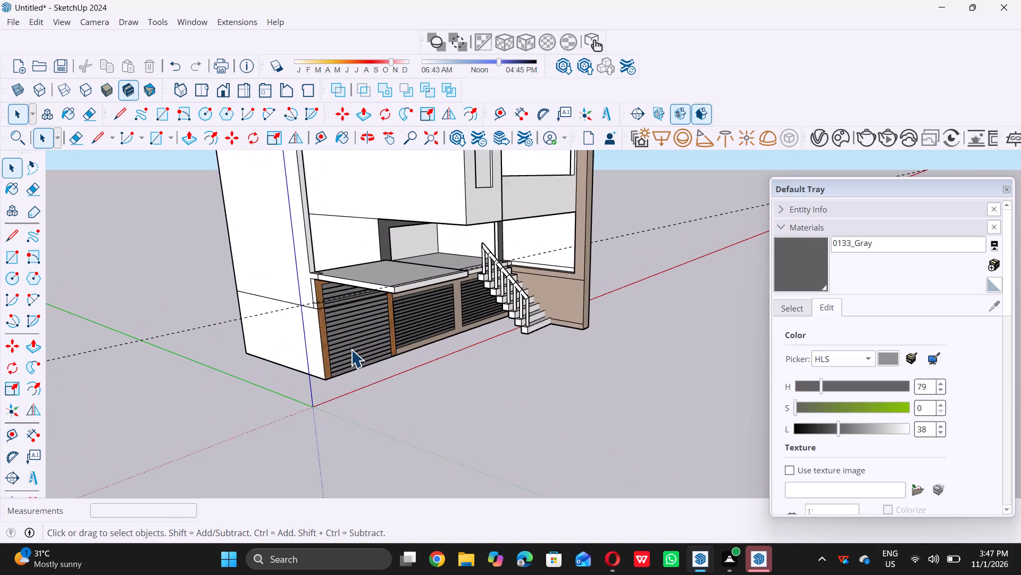
{"action": "scroll", "coordinate": [351, 349], "scroll_direction": "up", "scroll_amount": 7}
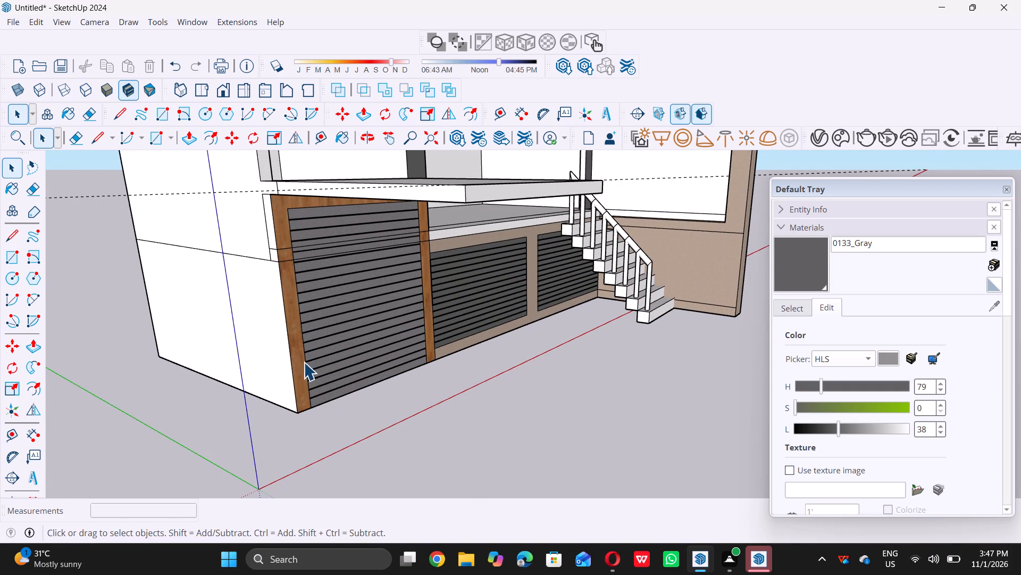
{"action": "scroll", "coordinate": [303, 364], "scroll_direction": "down", "scroll_amount": 15}
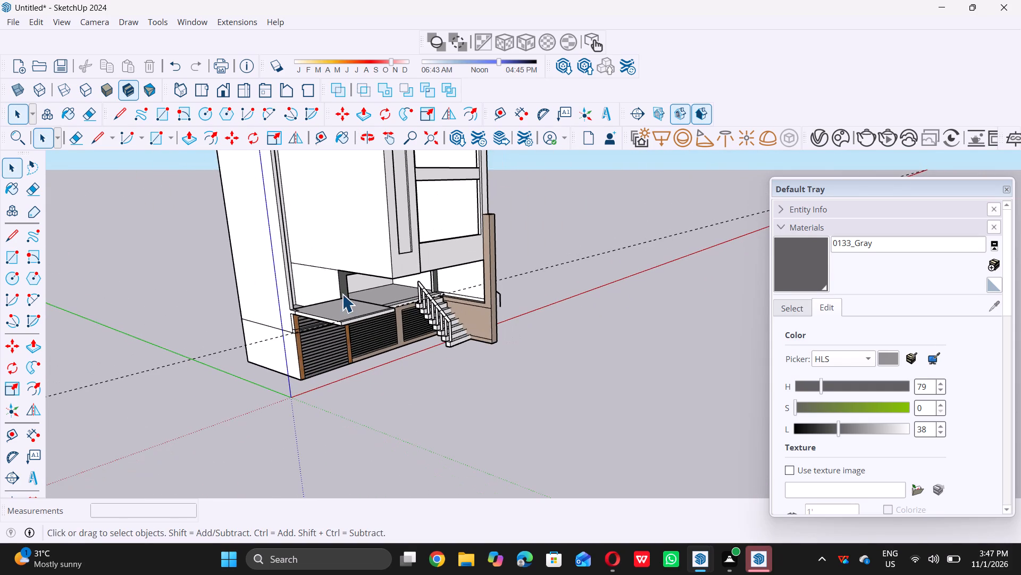
Push/Pull the 9" strip along the slab's front edge up 3' to form a parapet.
{"action": "middle_click_drag", "start_coordinate": [347, 301], "coordinate": [346, 342]}
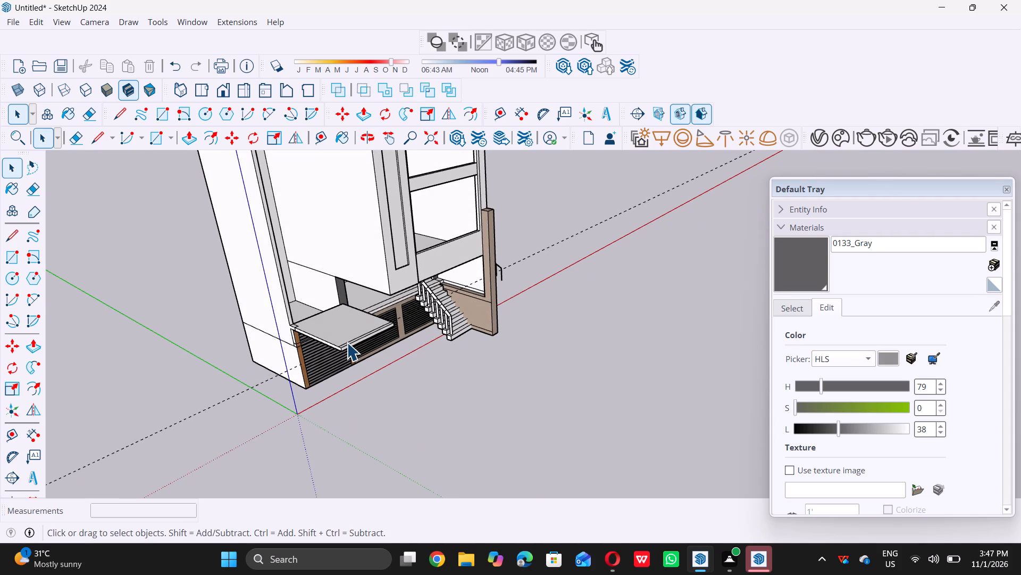
{"action": "middle_click_drag", "start_coordinate": [355, 337], "coordinate": [382, 361]}
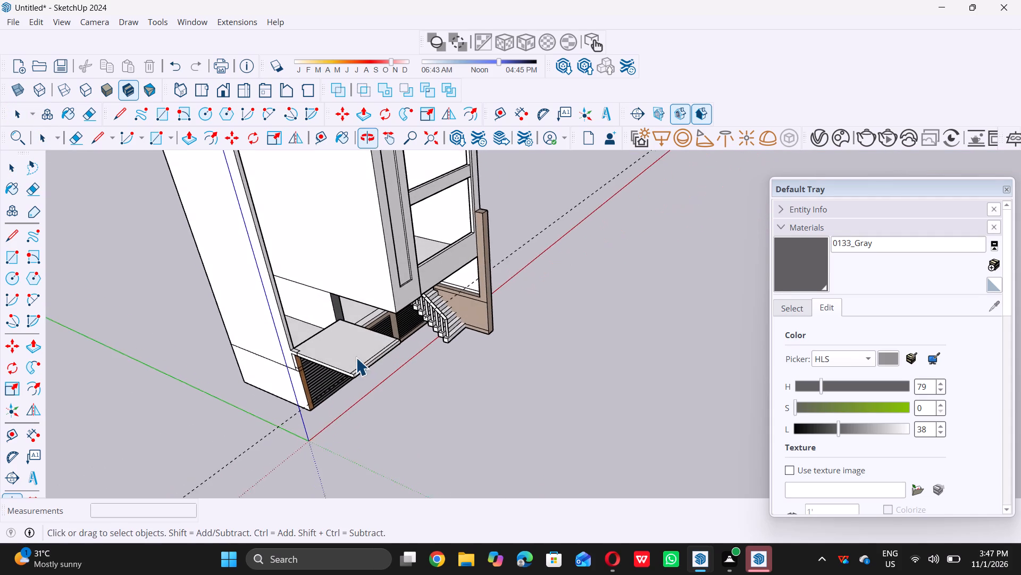
{"action": "scroll", "coordinate": [359, 359], "scroll_direction": "up", "scroll_amount": 20}
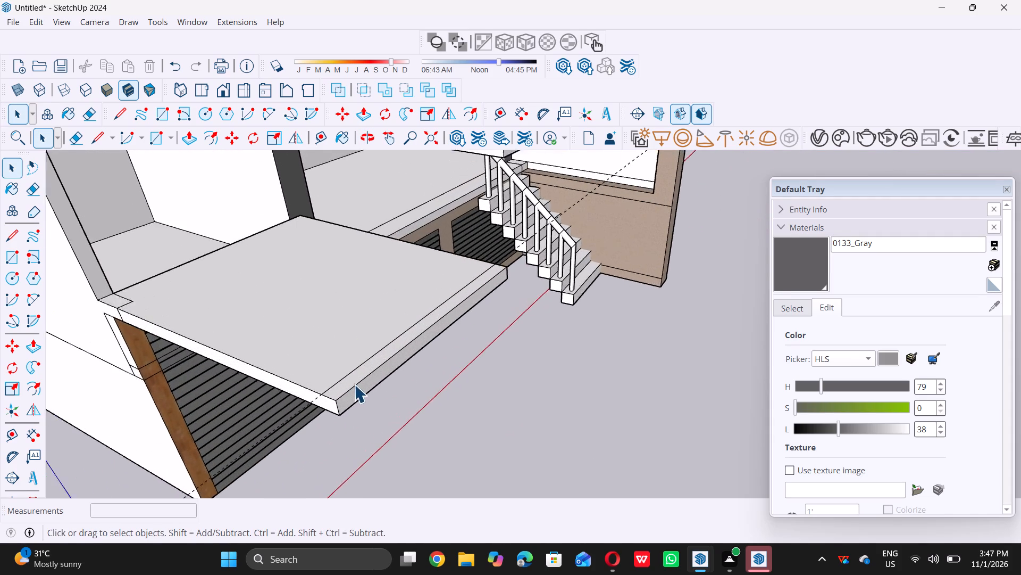
{"action": "scroll", "coordinate": [354, 384], "scroll_direction": "up", "scroll_amount": 4}
{"action": "left_click", "coordinate": [358, 377]}
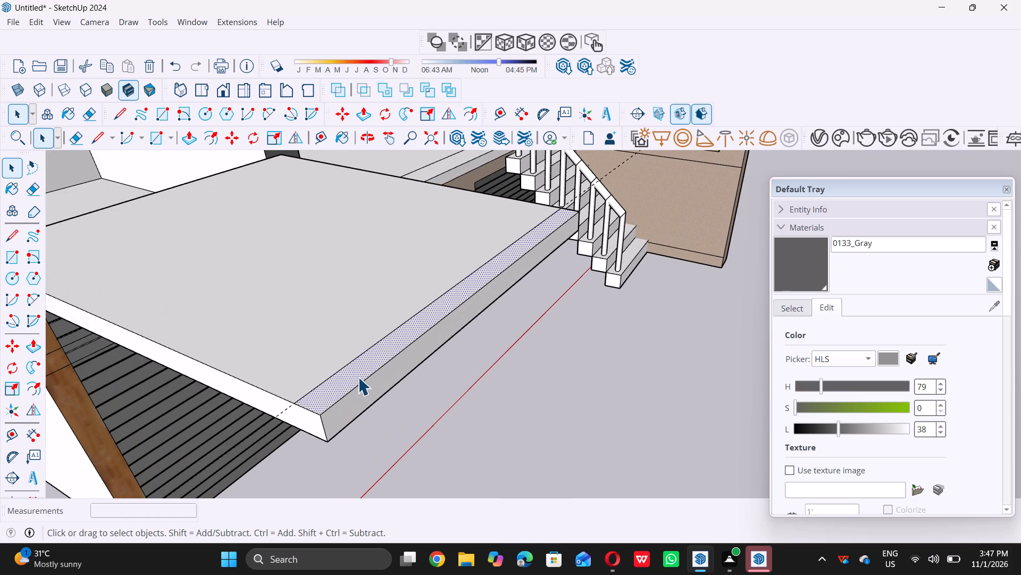
{"action": "key", "text": "p"}
{"action": "left_click", "coordinate": [358, 377]}
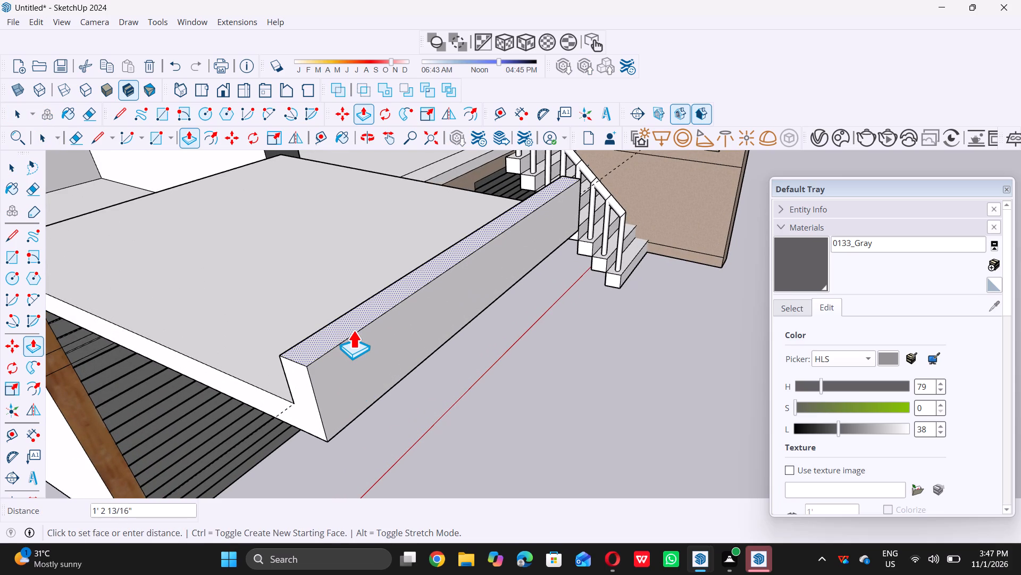
{"action": "key", "text": "3"}
{"action": "key", "text": "apostrophe"}
{"action": "key", "text": "Return"}
{"action": "key", "text": "space"}
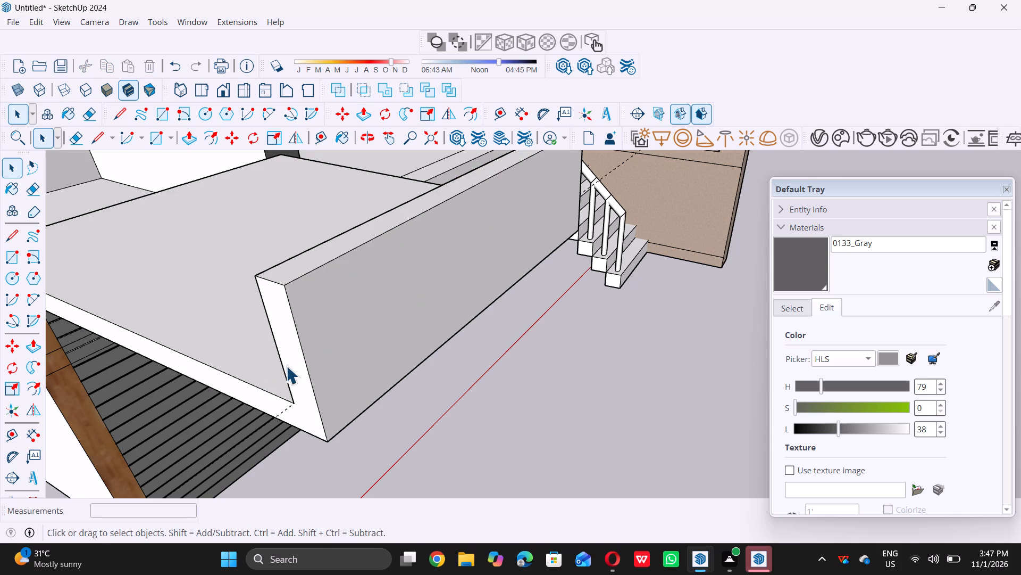
Examine the slab's front parapet against the facade from the side, the front and ground level.
{"action": "scroll", "coordinate": [287, 365], "scroll_direction": "down", "scroll_amount": 20}
{"action": "scroll", "coordinate": [287, 365], "scroll_direction": "down", "scroll_amount": 1}
{"action": "middle_click_drag", "start_coordinate": [318, 410], "coordinate": [260, 368]}
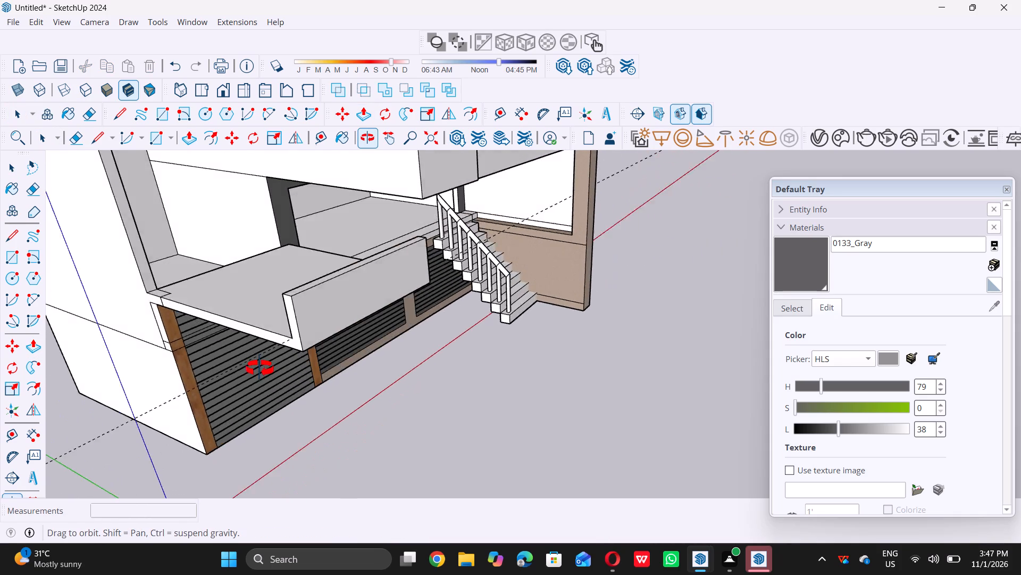
{"action": "middle_click_drag", "start_coordinate": [260, 368], "coordinate": [232, 362]}
{"action": "scroll", "coordinate": [227, 373], "scroll_direction": "down", "scroll_amount": 7}
{"action": "middle_click_drag", "start_coordinate": [253, 392], "coordinate": [255, 364]}
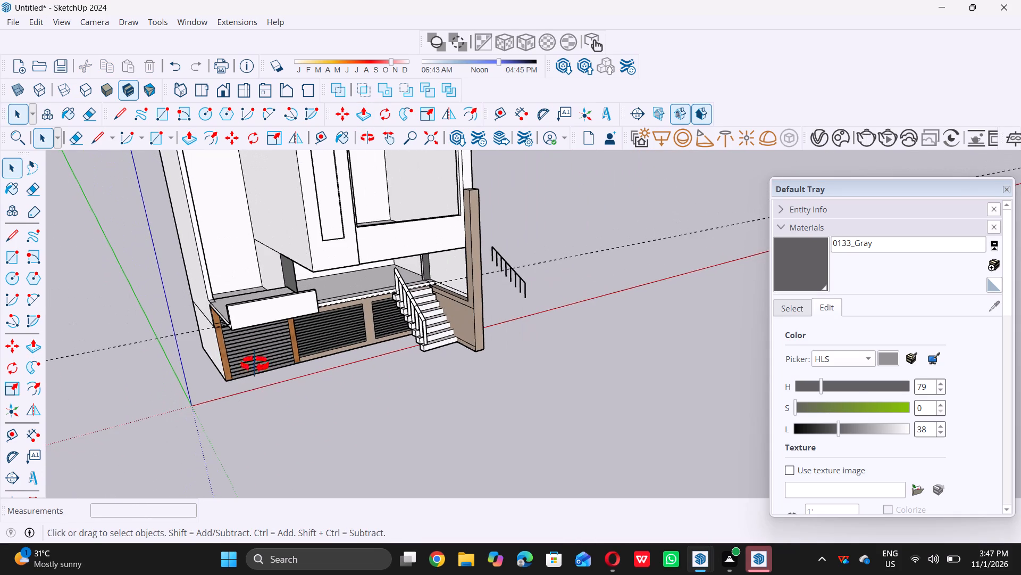
{"action": "middle_click_drag", "start_coordinate": [255, 364], "coordinate": [256, 344]}
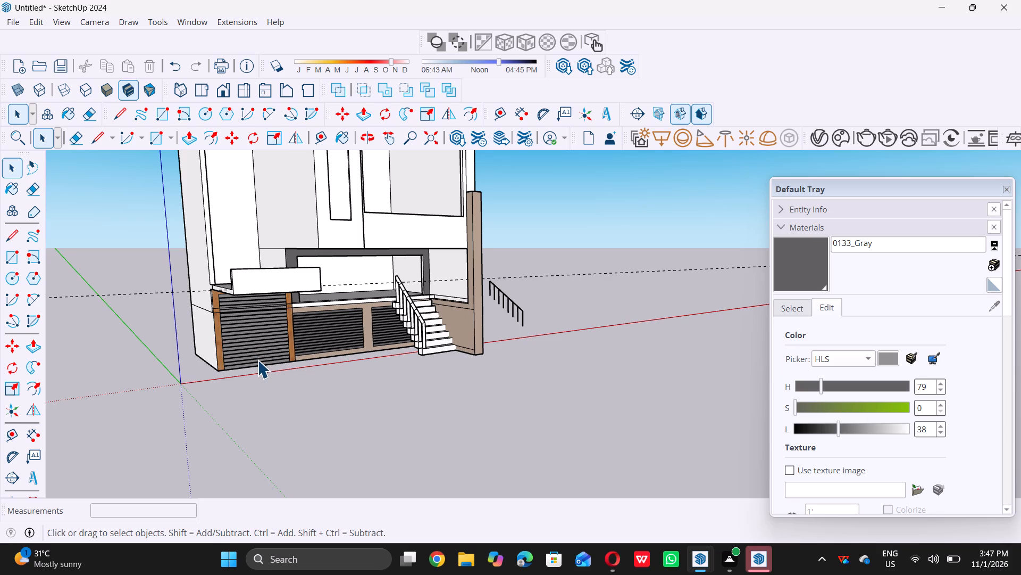
{"action": "middle_click_drag", "start_coordinate": [257, 353], "coordinate": [156, 336]}
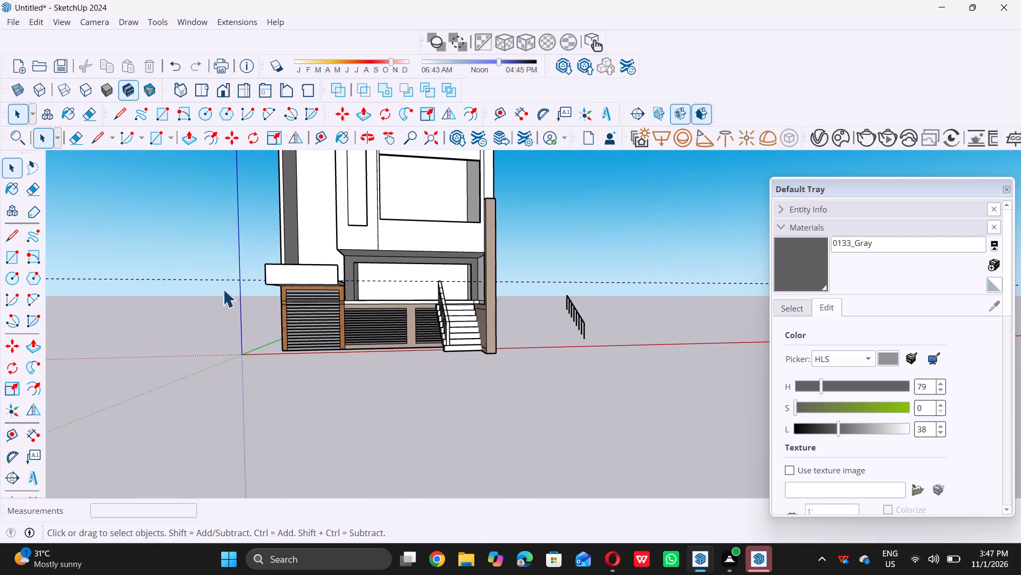
{"action": "middle_click_drag", "start_coordinate": [267, 274], "coordinate": [292, 276]}
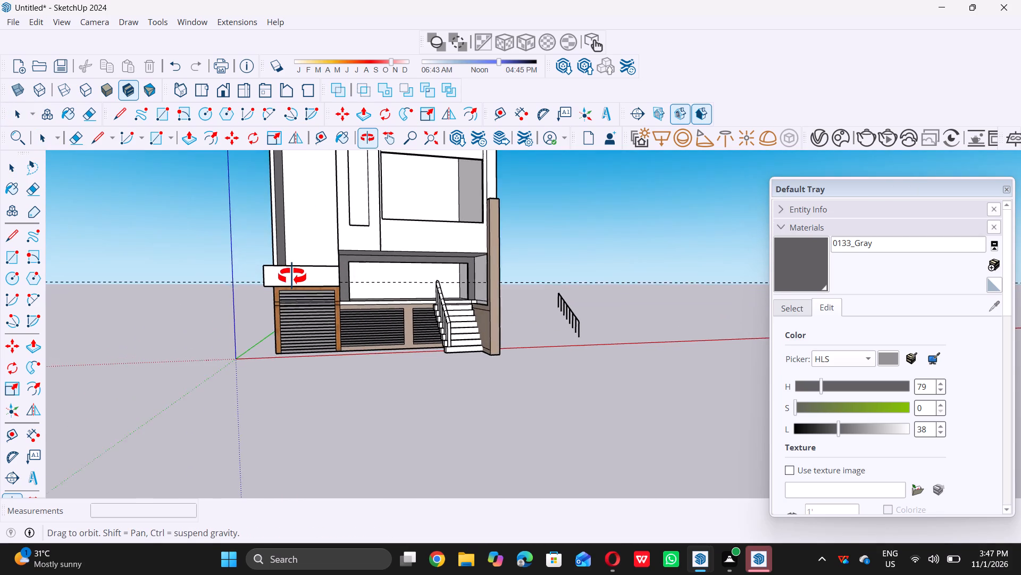
{"action": "middle_click_drag", "start_coordinate": [292, 276], "coordinate": [298, 276]}
{"action": "scroll", "coordinate": [283, 270], "scroll_direction": "up", "scroll_amount": 7}
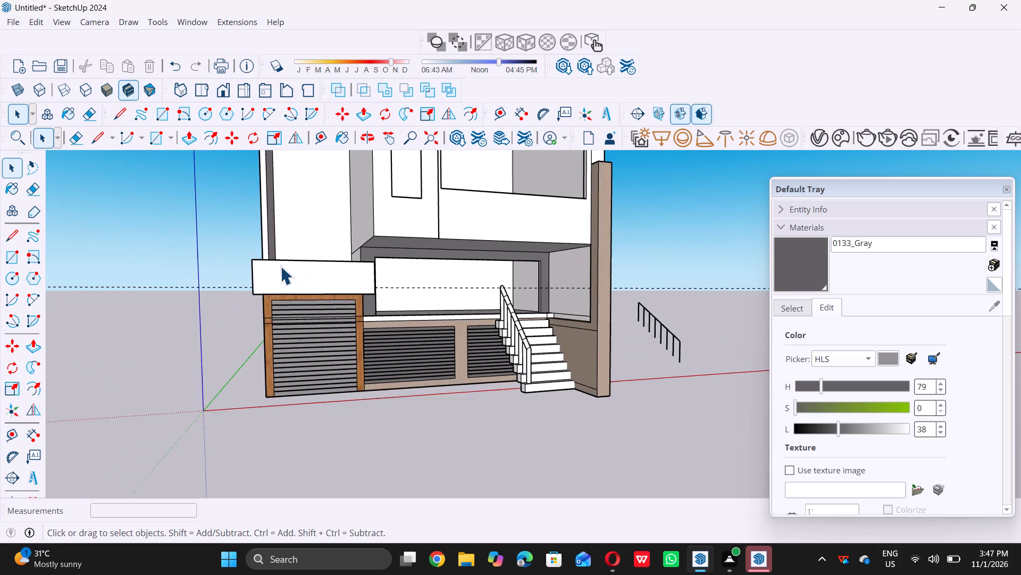
{"action": "scroll", "coordinate": [279, 267], "scroll_direction": "up", "scroll_amount": 2}
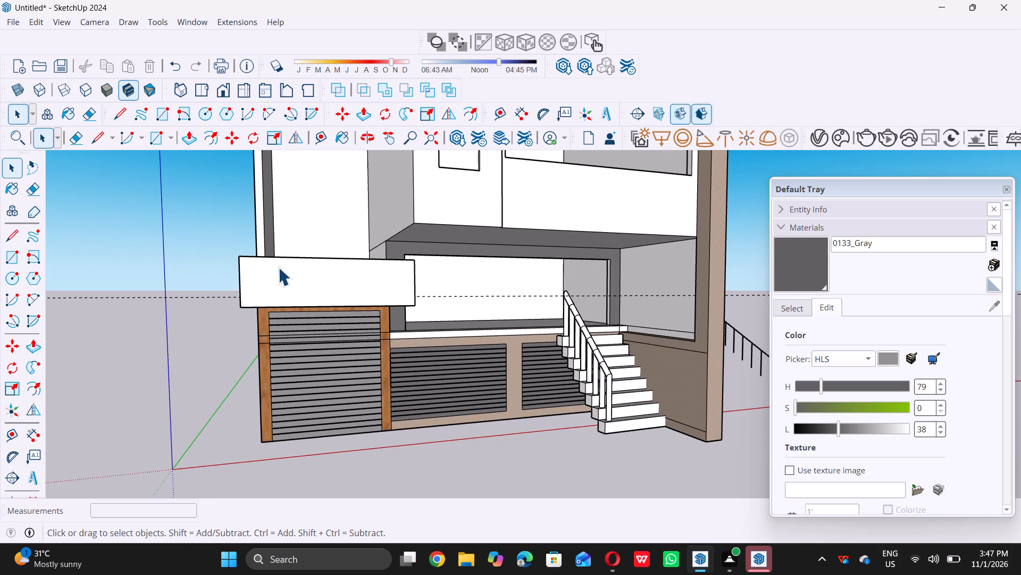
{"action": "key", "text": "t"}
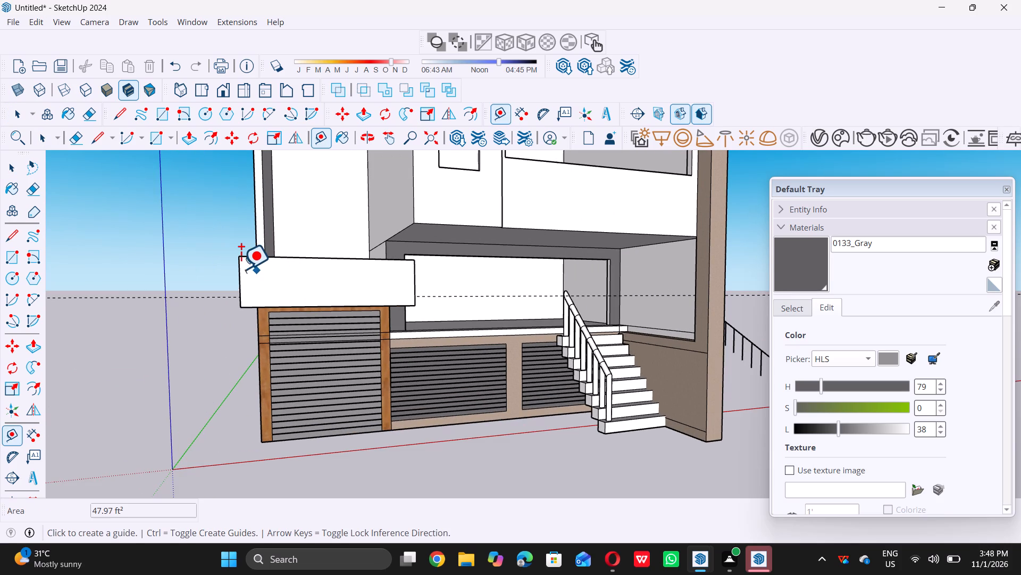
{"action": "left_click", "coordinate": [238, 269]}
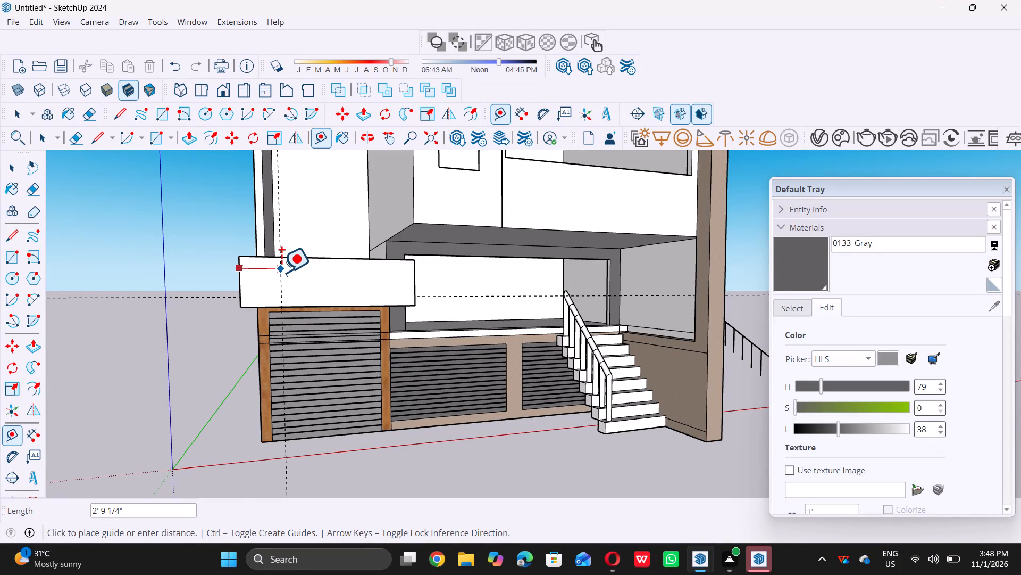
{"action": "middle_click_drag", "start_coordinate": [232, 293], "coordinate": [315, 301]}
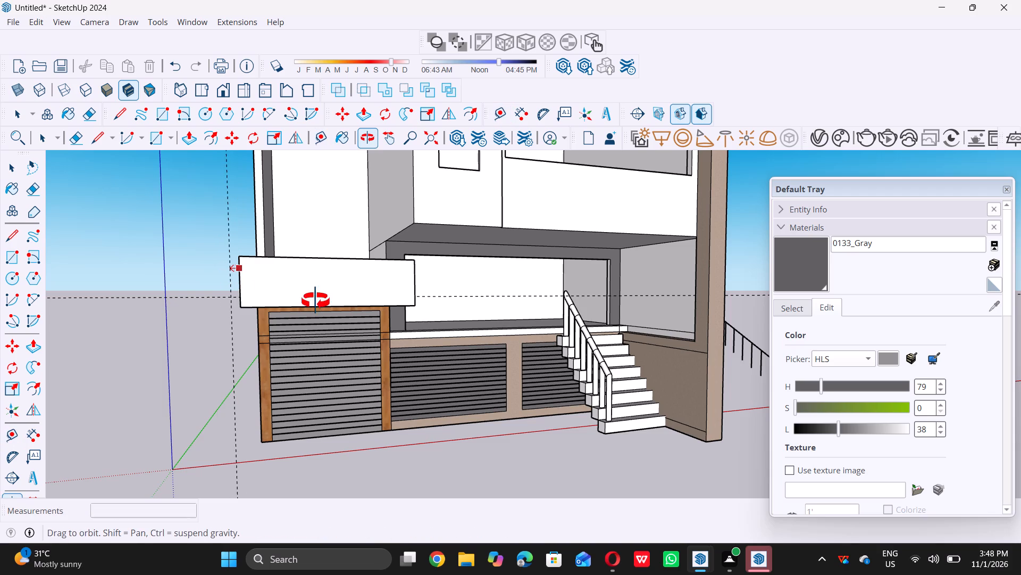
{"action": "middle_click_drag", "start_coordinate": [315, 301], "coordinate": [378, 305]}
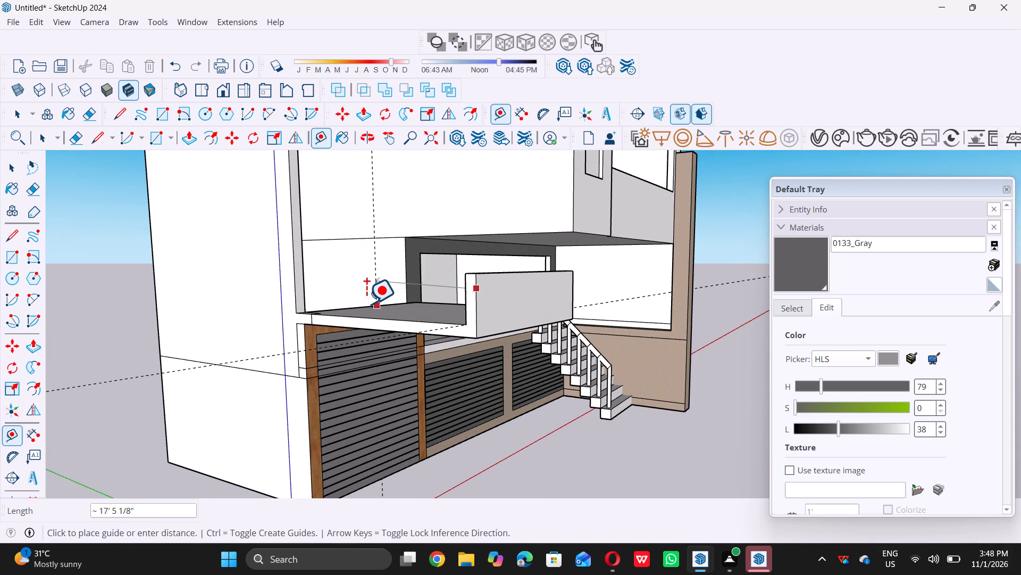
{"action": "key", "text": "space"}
Draw a 9" line across the base of the parapet's outer end, separating it from the slab's side face.
{"action": "scroll", "coordinate": [461, 327], "scroll_direction": "up", "scroll_amount": 5}
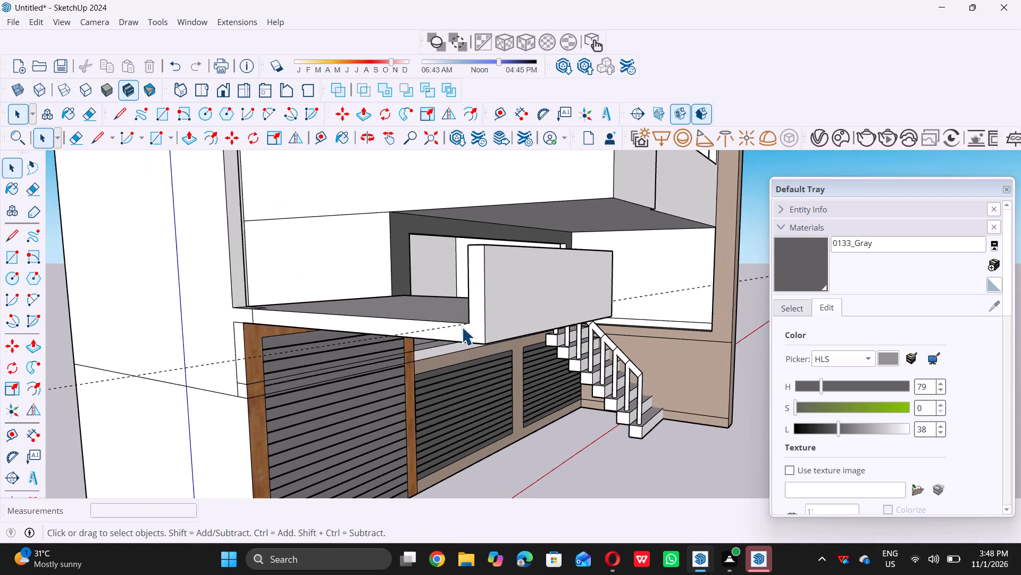
{"action": "scroll", "coordinate": [462, 327], "scroll_direction": "up", "scroll_amount": 3}
{"action": "key", "text": "l"}
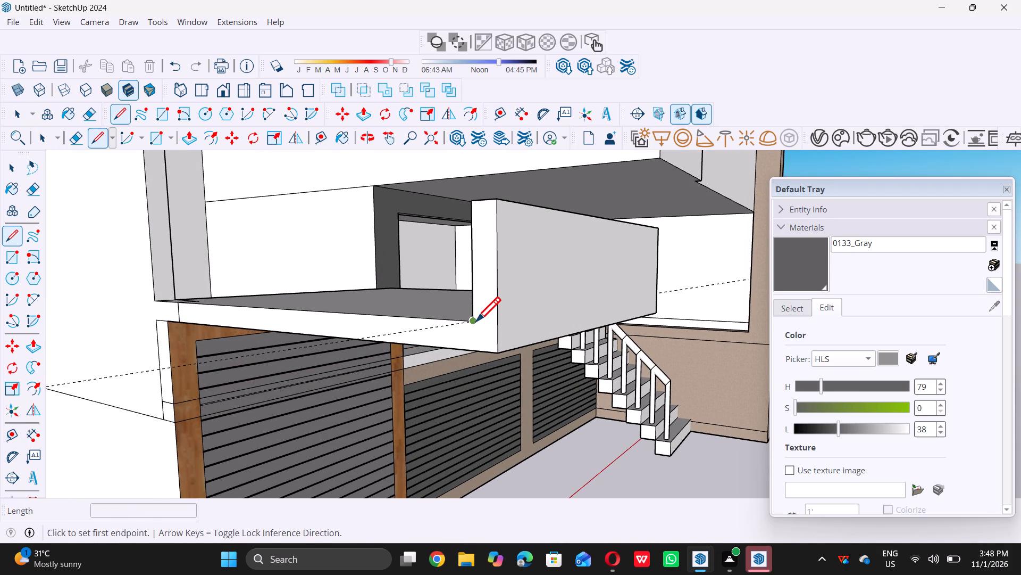
{"action": "left_click", "coordinate": [476, 321]}
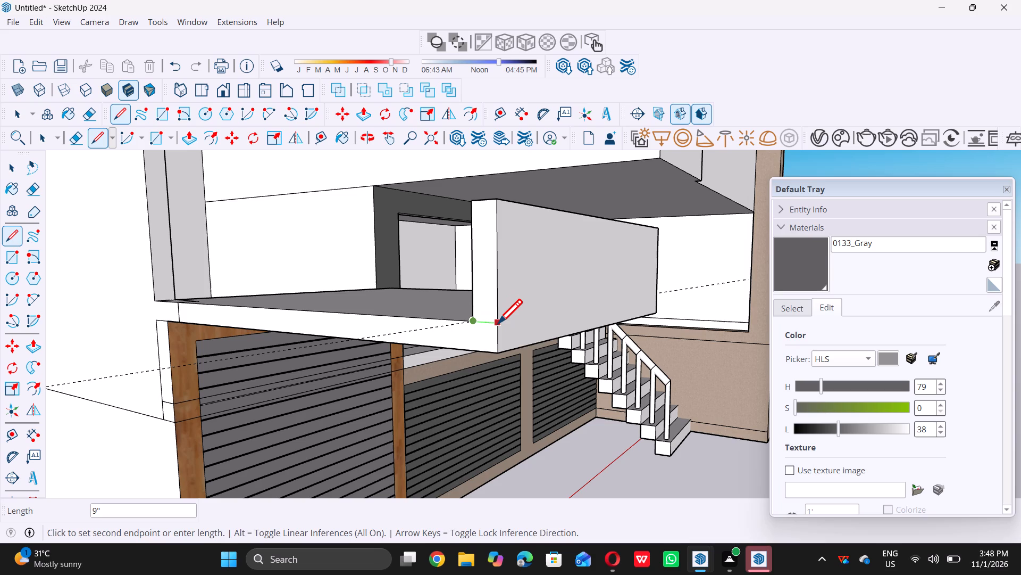
{"action": "triple_click", "coordinate": [498, 323]}
{"action": "left_click", "coordinate": [498, 323]}
{"action": "key", "text": "space"}
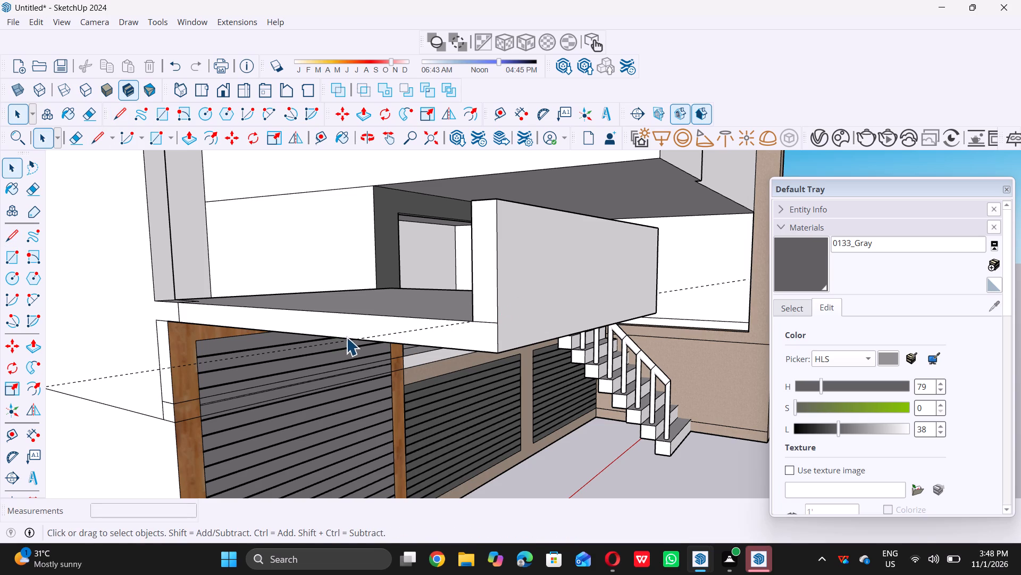
Push/Pull the slab's outer side face outward 9" below the parapet.
{"action": "left_click", "coordinate": [357, 327]}
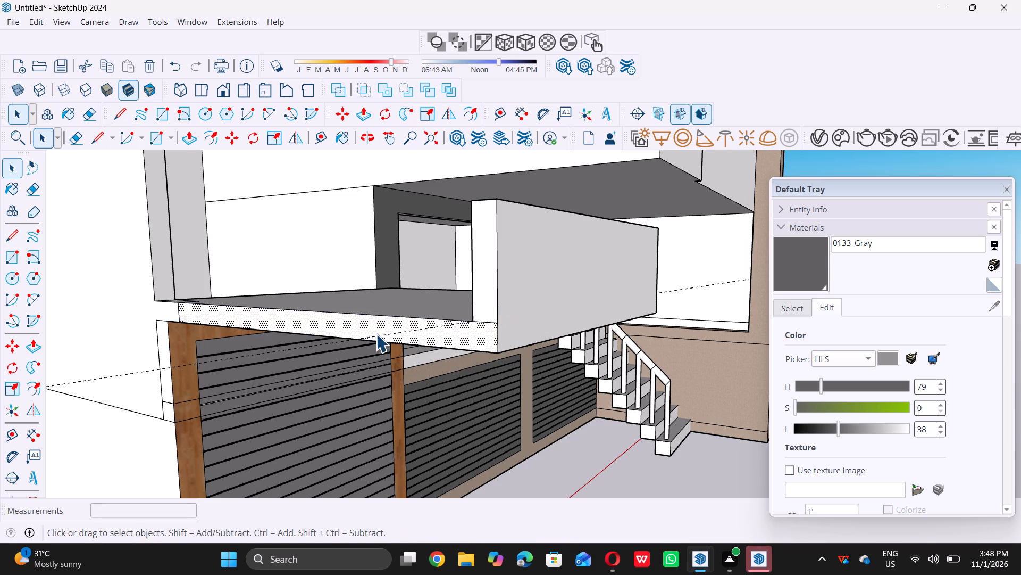
{"action": "key", "text": "p"}
{"action": "double_click", "coordinate": [390, 323]}
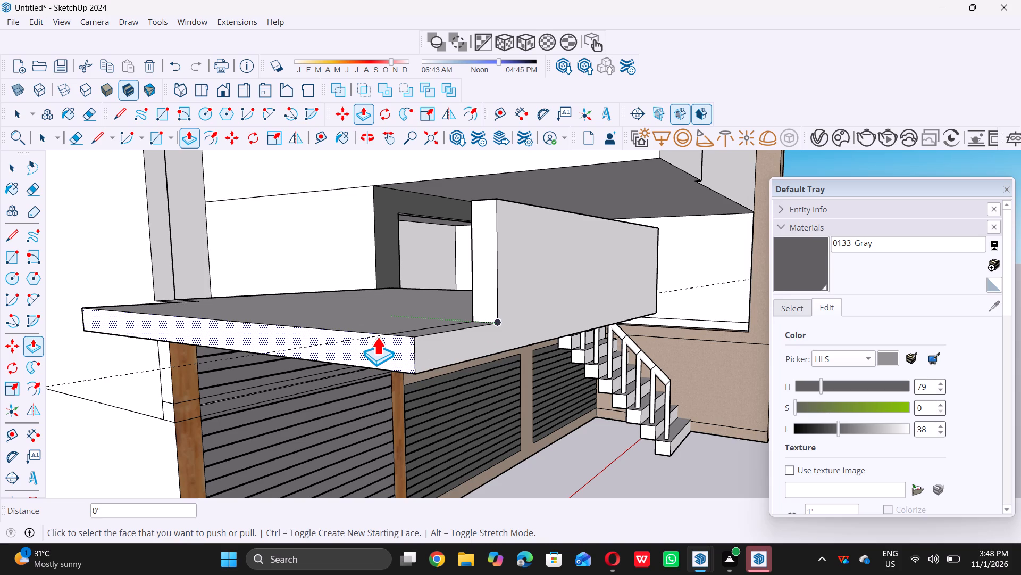
{"action": "key", "text": "9"}
{"action": "key", "text": "shift+quotedbl"}
{"action": "key", "text": "Return"}
{"action": "key", "text": "space"}
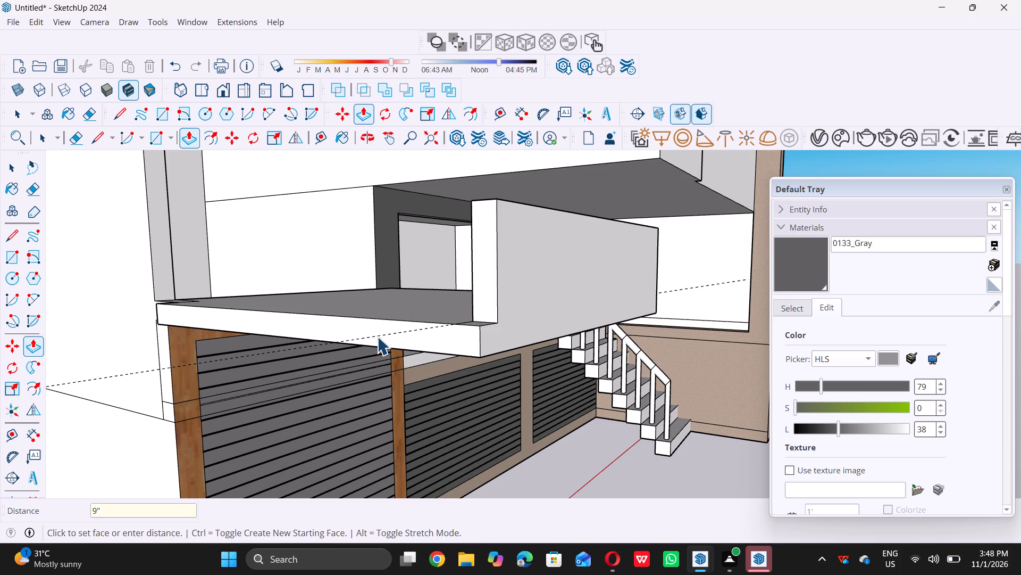
Examine the balcony's parapet and extended slab edge against the front facade.
{"action": "scroll", "coordinate": [387, 352], "scroll_direction": "down", "scroll_amount": 10}
{"action": "middle_click_drag", "start_coordinate": [418, 379], "coordinate": [417, 377]}
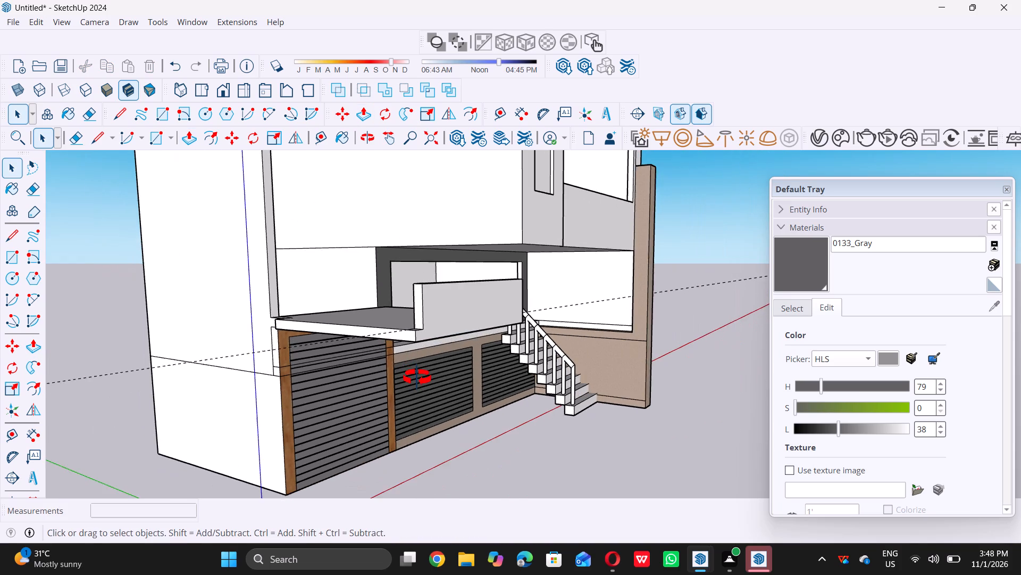
{"action": "middle_click_drag", "start_coordinate": [417, 377], "coordinate": [280, 350]}
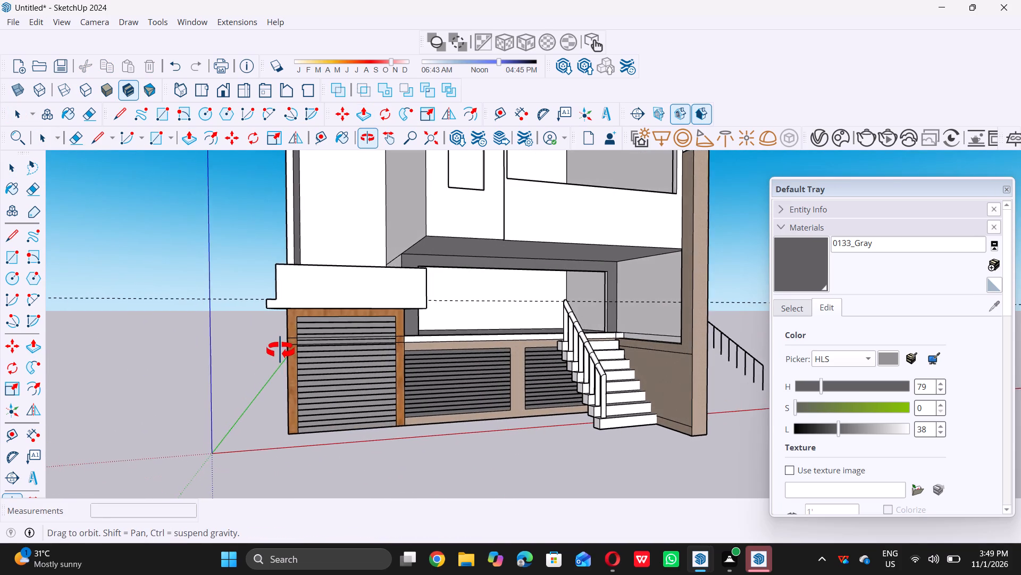
{"action": "middle_click_drag", "start_coordinate": [280, 350], "coordinate": [283, 348]}
{"action": "middle_click", "coordinate": [283, 348]}
{"action": "middle_click_drag", "start_coordinate": [284, 348], "coordinate": [274, 356]}
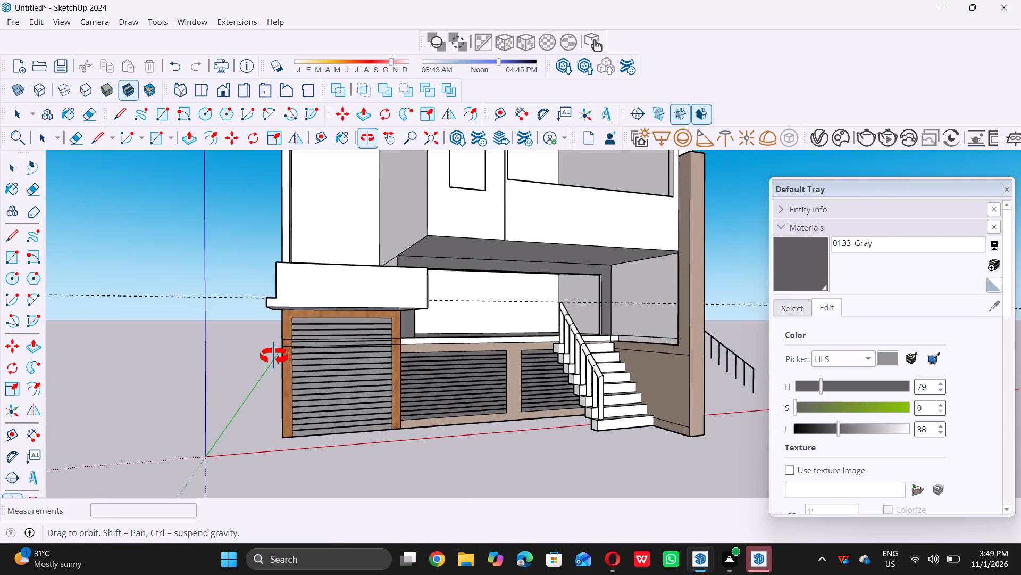
{"action": "middle_click_drag", "start_coordinate": [274, 356], "coordinate": [273, 356]}
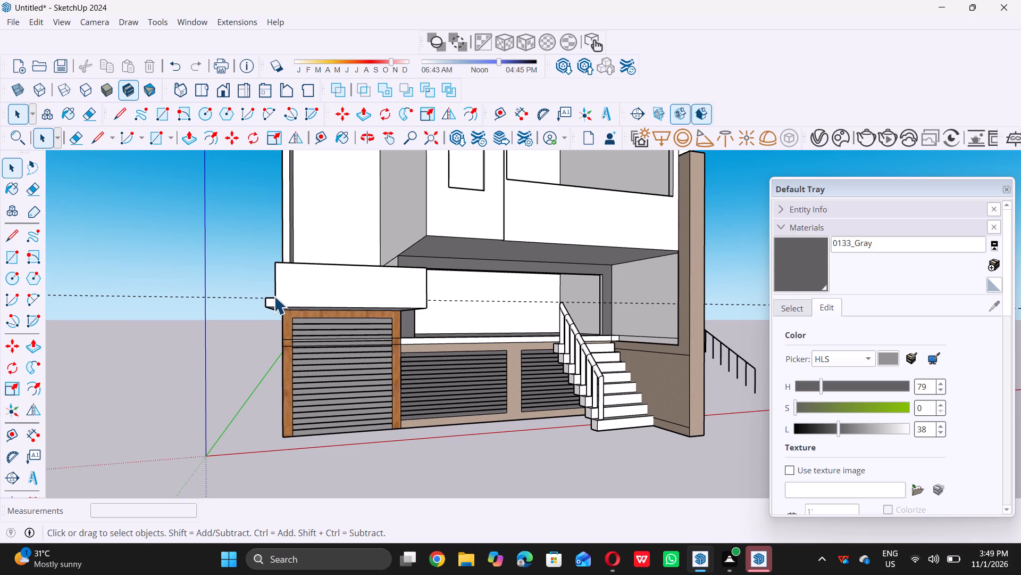
{"action": "middle_click_drag", "start_coordinate": [316, 264], "coordinate": [309, 266]}
{"action": "middle_click", "coordinate": [309, 266]}
{"action": "scroll", "coordinate": [290, 275], "scroll_direction": "up", "scroll_amount": 1}
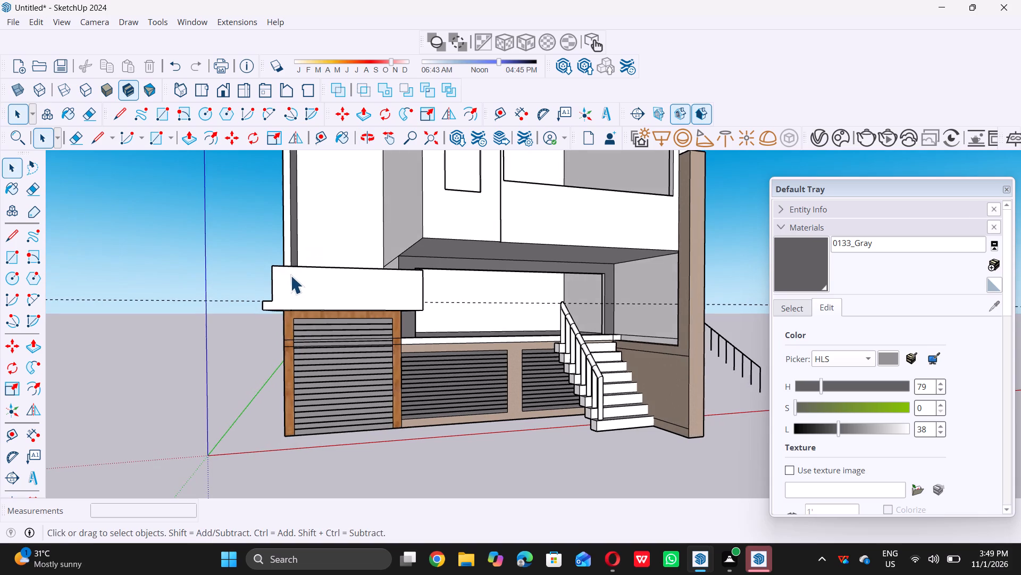
Place a vertical guide on the parapet's front face, 1' in from its outer end above the extended slab edge.
{"action": "key", "text": "t"}
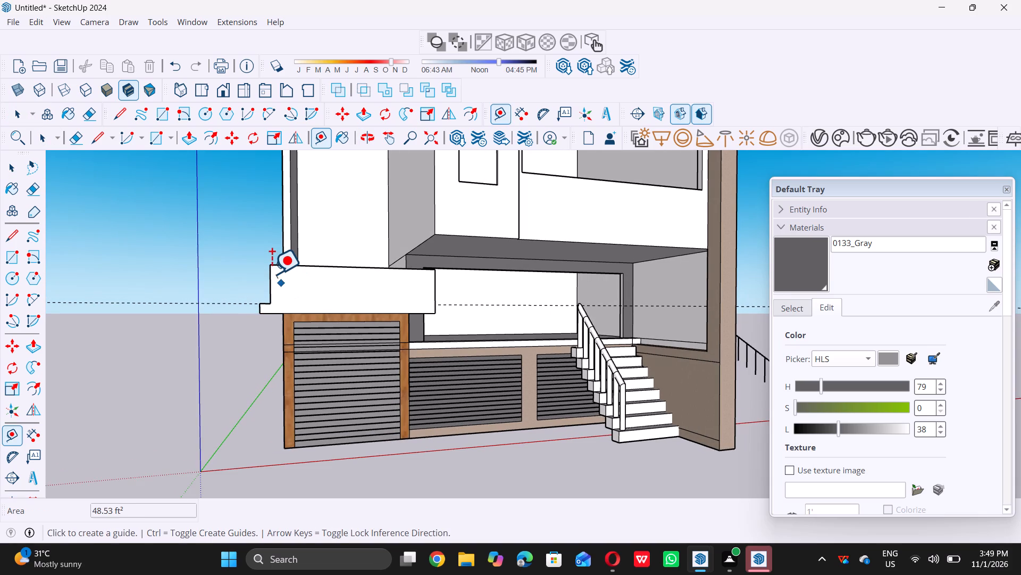
{"action": "double_click", "coordinate": [272, 275]}
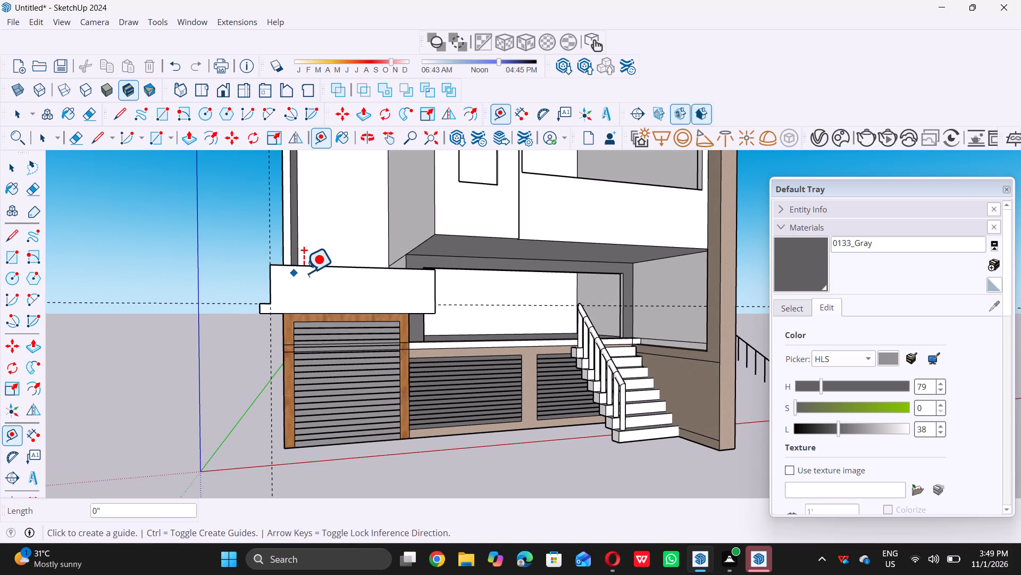
{"action": "key", "text": "ctrl+z"}
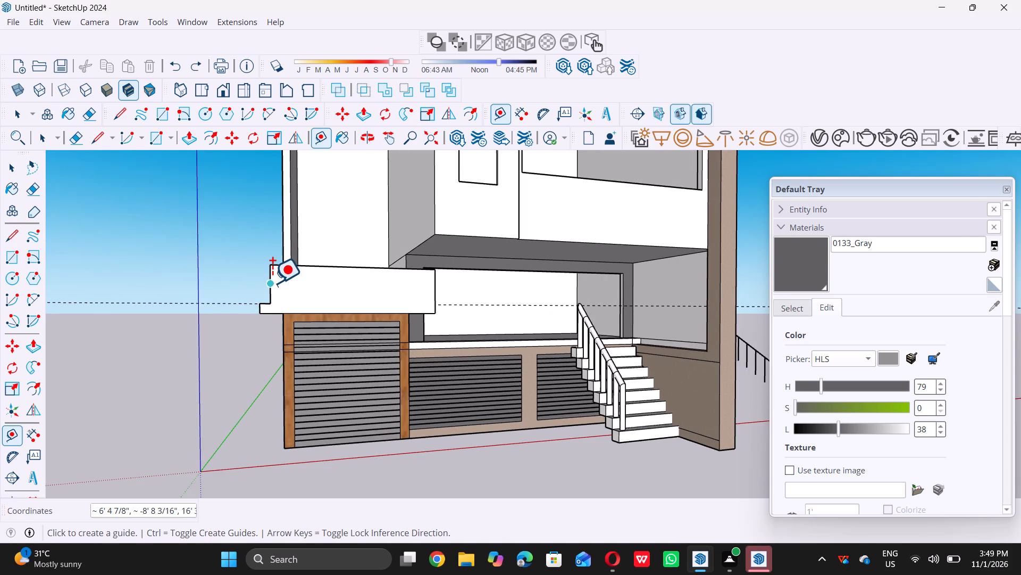
{"action": "left_click_drag", "start_coordinate": [272, 285], "coordinate": [273, 290]}
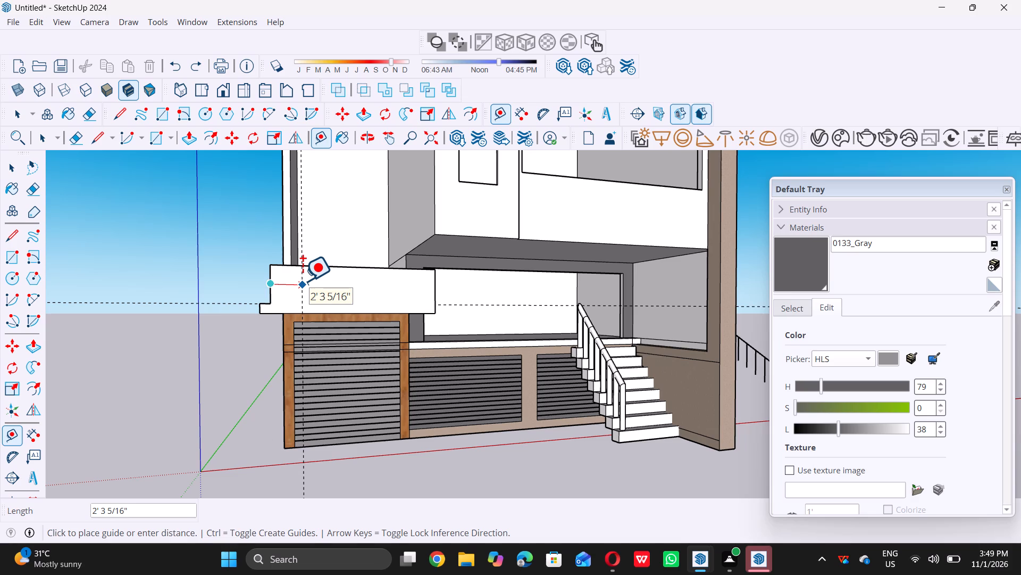
{"action": "type", "text": "1'"}
{"action": "key", "text": "Return"}
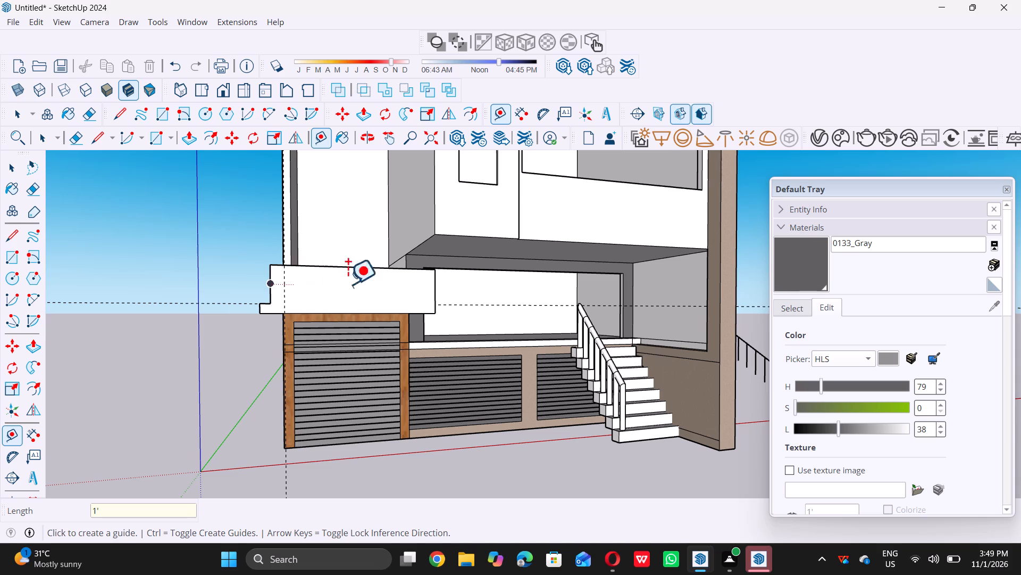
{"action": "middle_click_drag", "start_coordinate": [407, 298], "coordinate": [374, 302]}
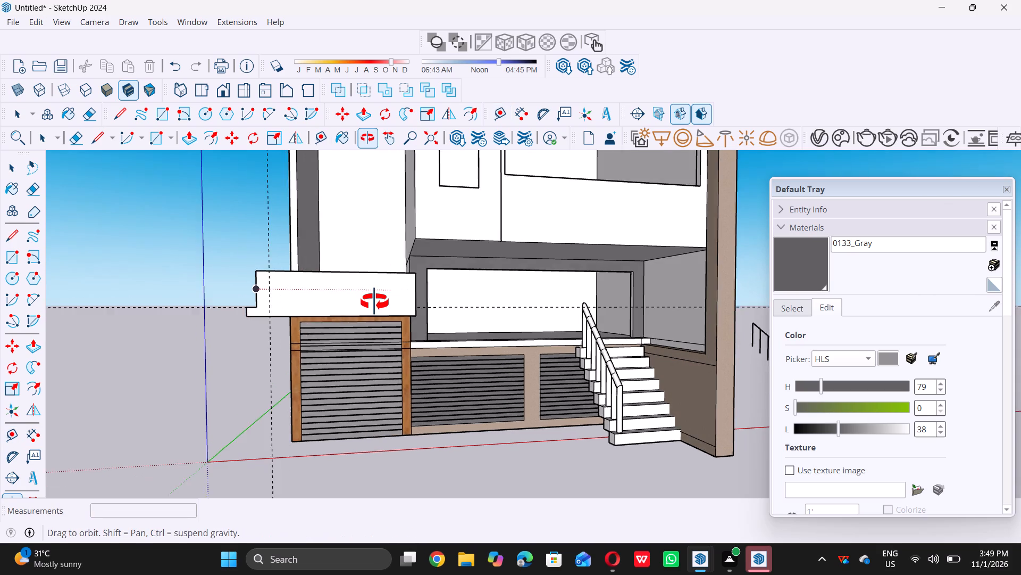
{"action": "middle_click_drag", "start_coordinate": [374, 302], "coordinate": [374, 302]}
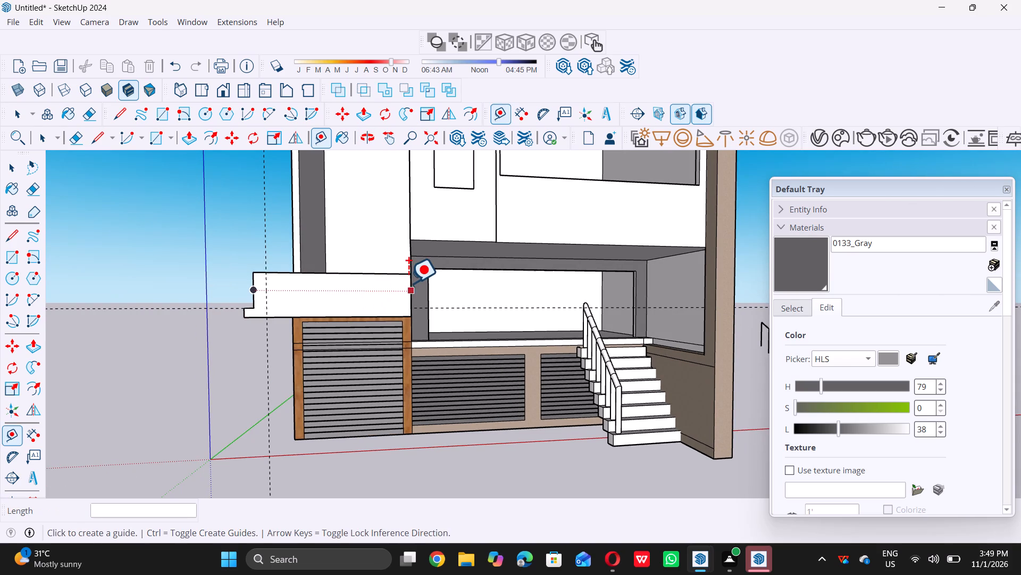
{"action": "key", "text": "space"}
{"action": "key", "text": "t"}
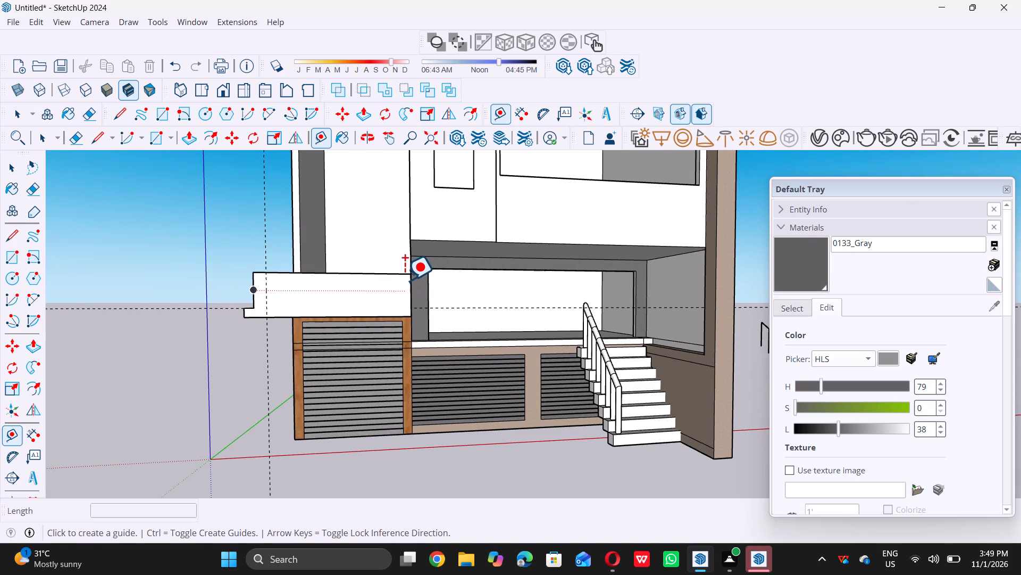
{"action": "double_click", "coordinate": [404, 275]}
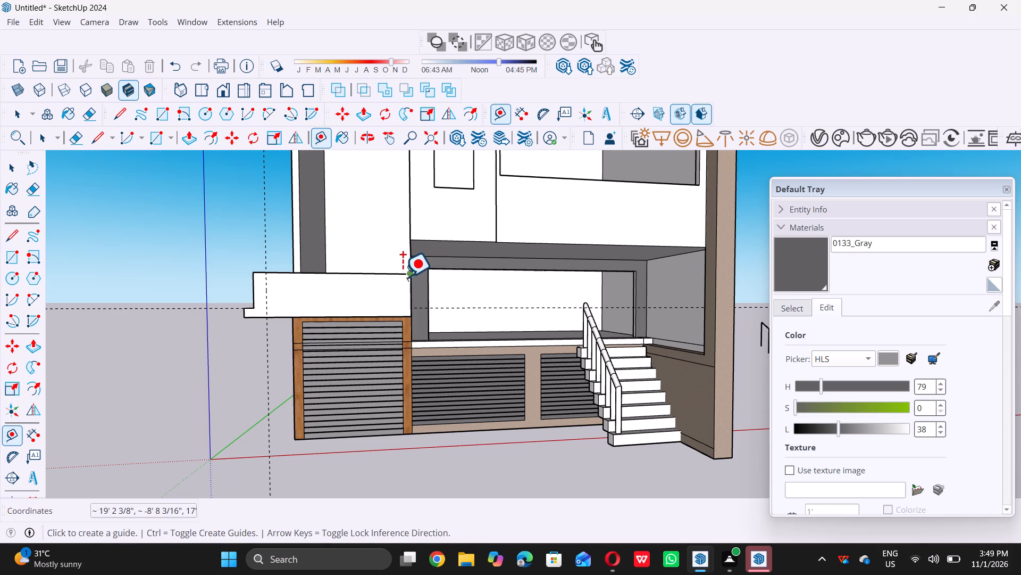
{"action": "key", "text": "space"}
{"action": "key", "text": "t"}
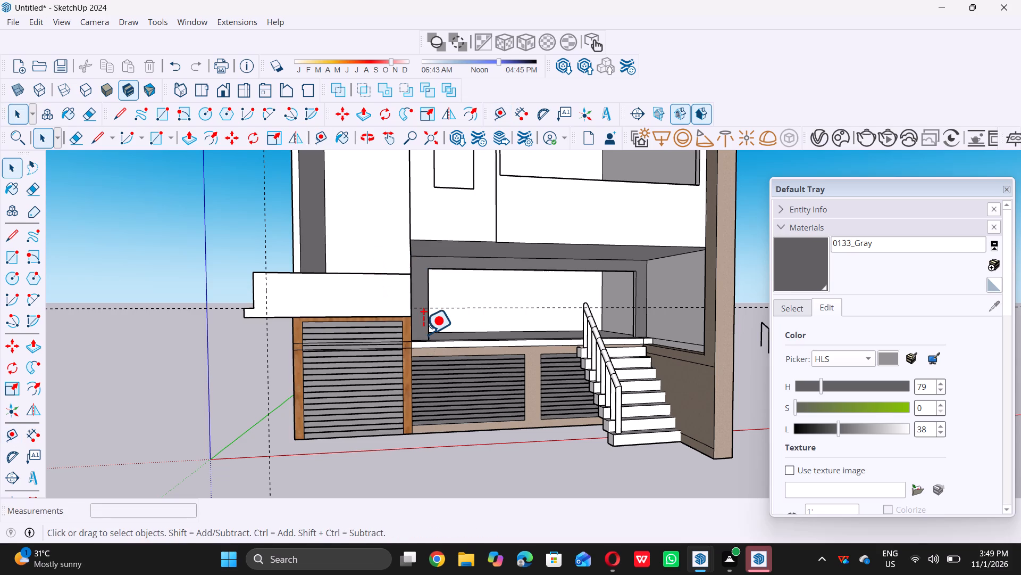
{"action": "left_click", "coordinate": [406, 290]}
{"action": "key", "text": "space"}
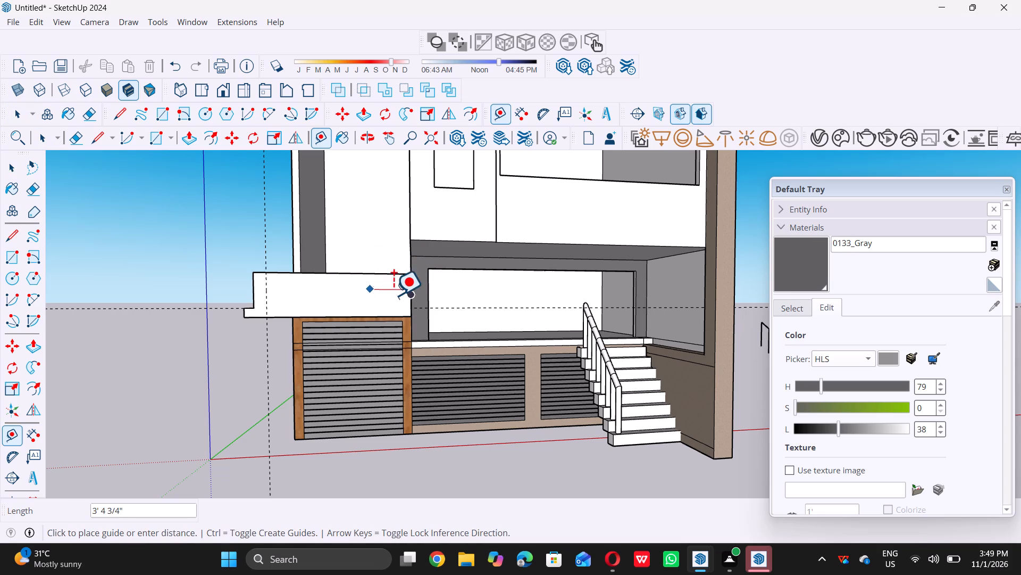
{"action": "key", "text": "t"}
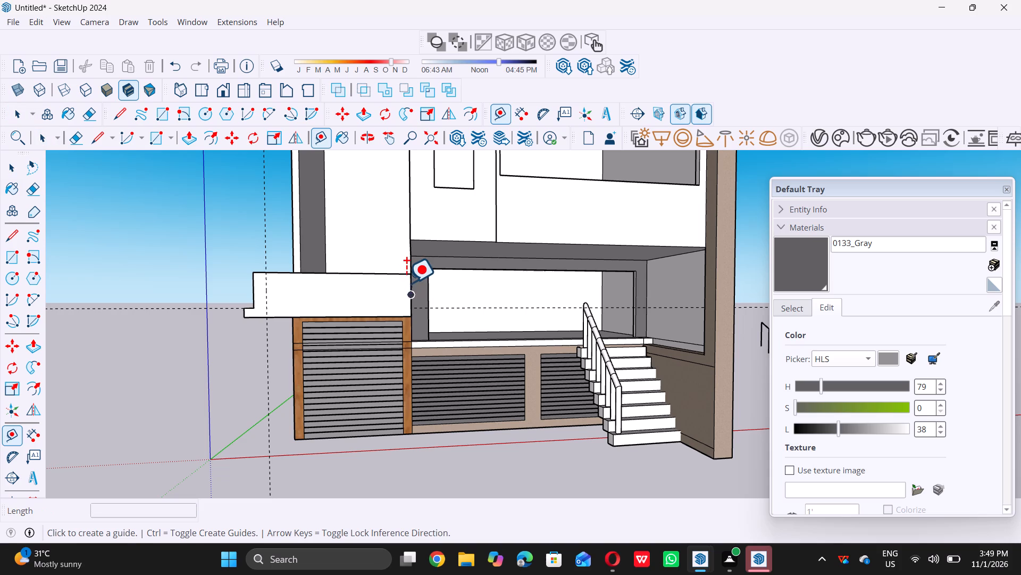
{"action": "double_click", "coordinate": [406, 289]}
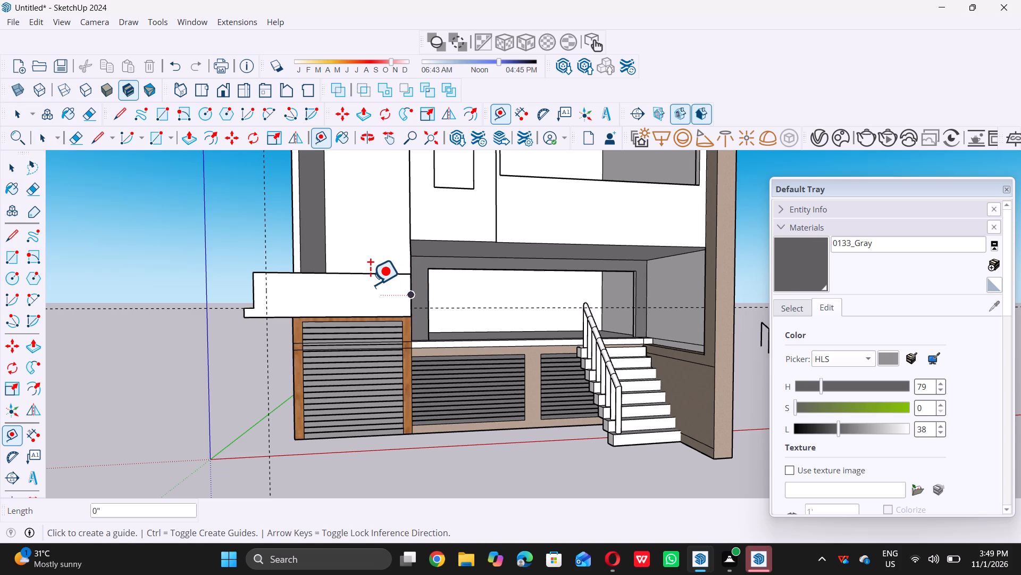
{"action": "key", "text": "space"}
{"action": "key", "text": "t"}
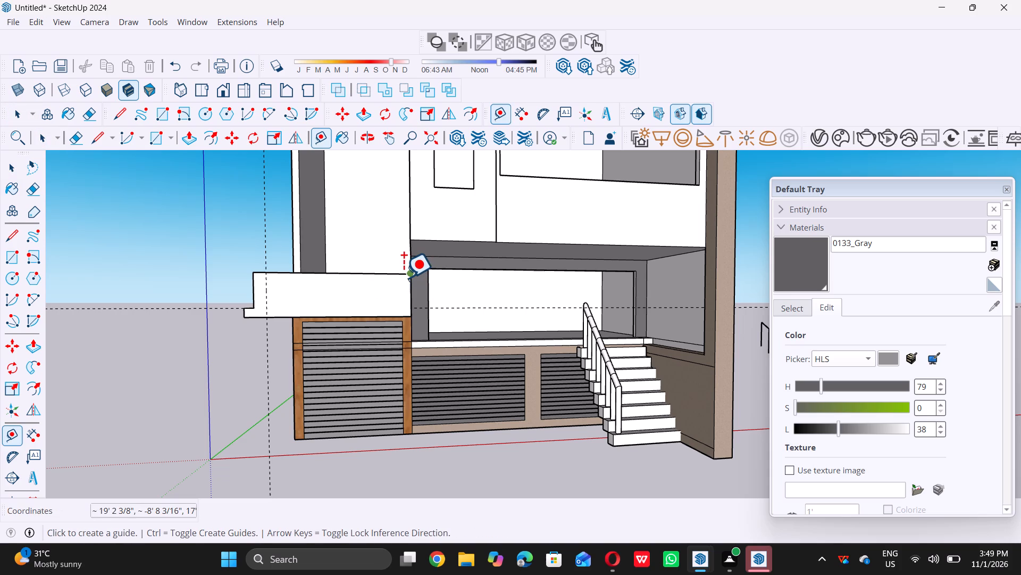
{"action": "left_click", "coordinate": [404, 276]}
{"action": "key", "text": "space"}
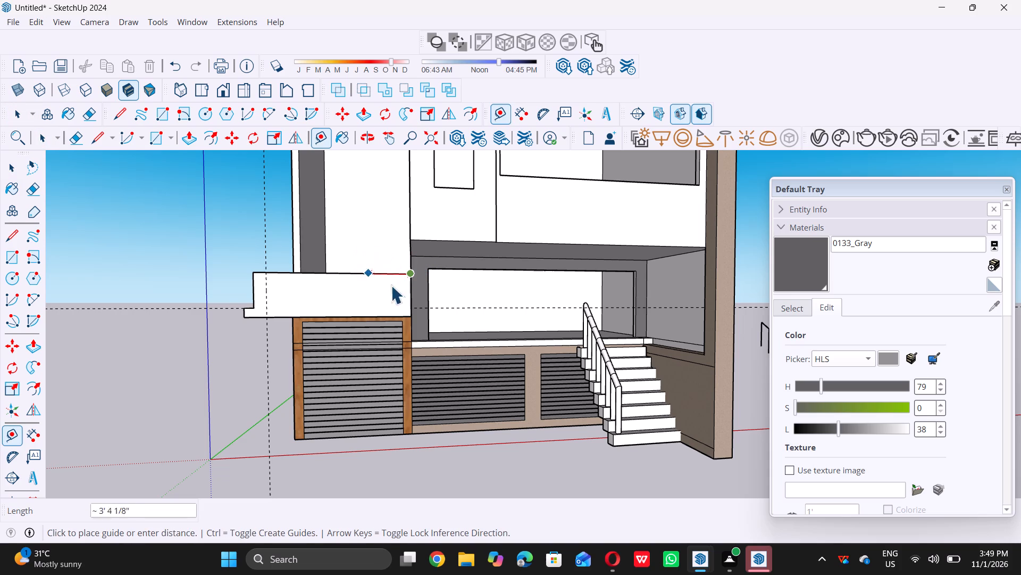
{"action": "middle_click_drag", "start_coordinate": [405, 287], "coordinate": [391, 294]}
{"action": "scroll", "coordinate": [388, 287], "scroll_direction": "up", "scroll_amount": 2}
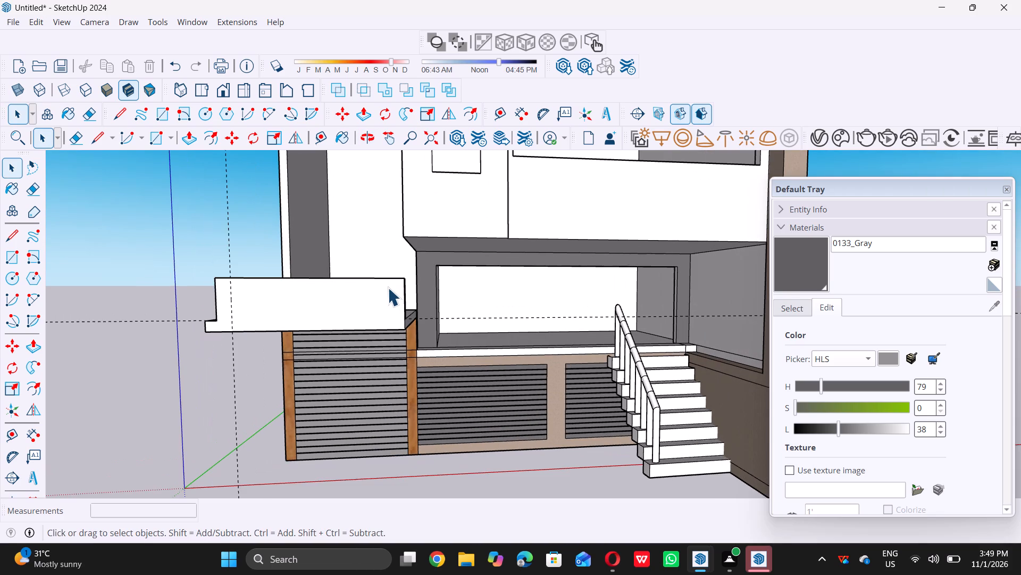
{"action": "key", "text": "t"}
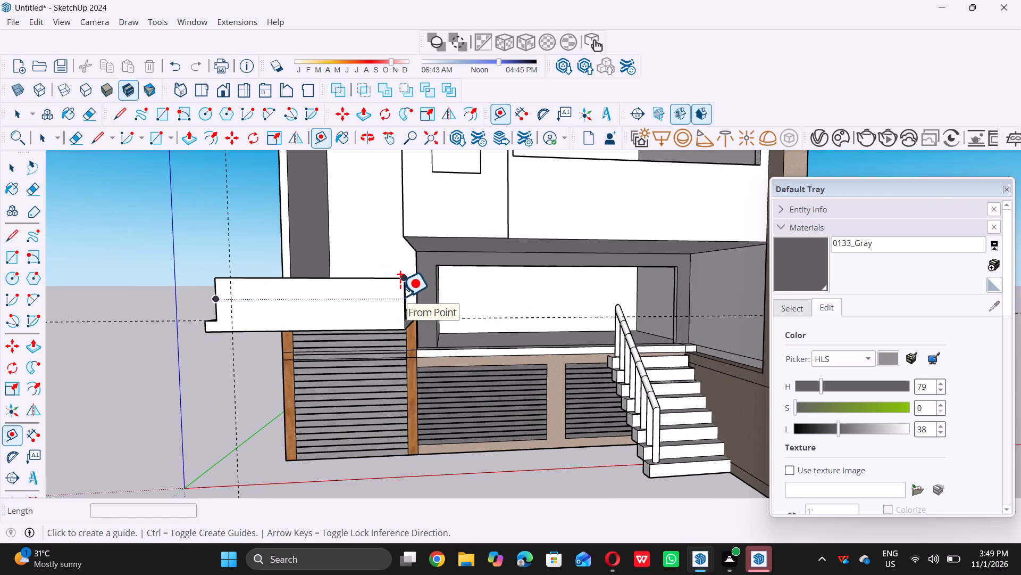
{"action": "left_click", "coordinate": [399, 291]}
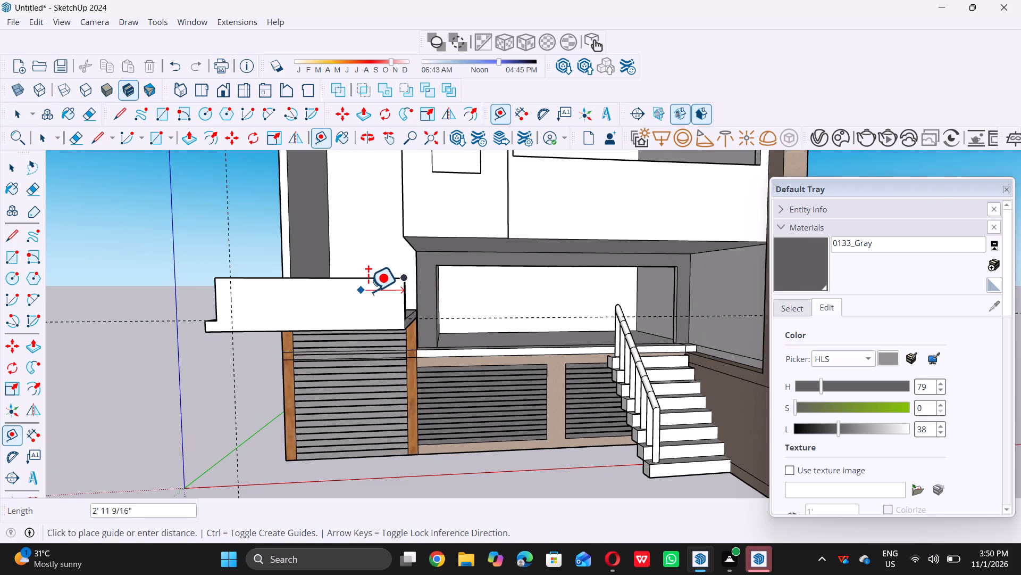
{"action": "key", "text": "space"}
Place a vertical guide on the parapet's front face, 3' in from its end nearest the staircase.
{"action": "key", "text": "t"}
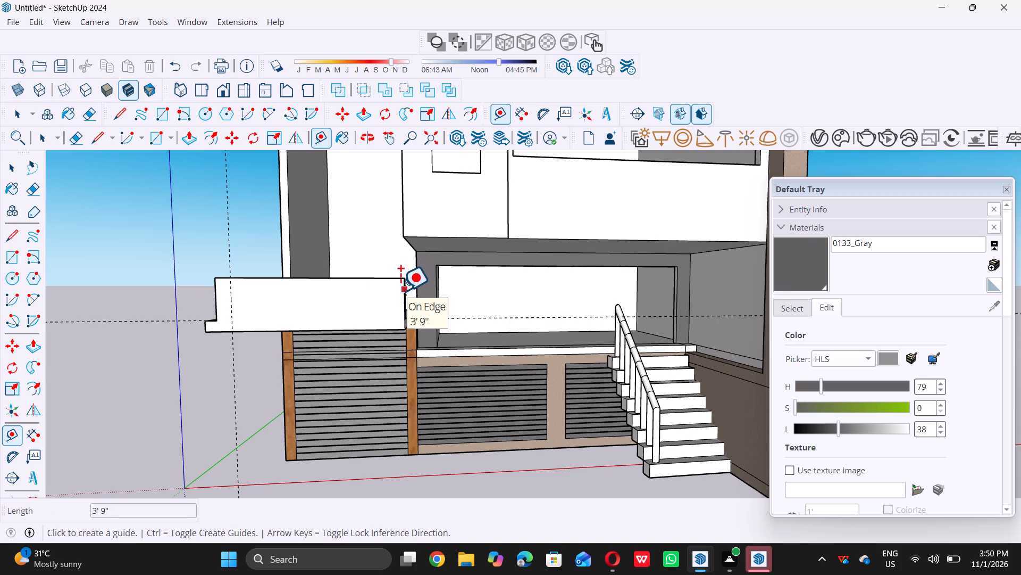
{"action": "triple_click", "coordinate": [400, 291]}
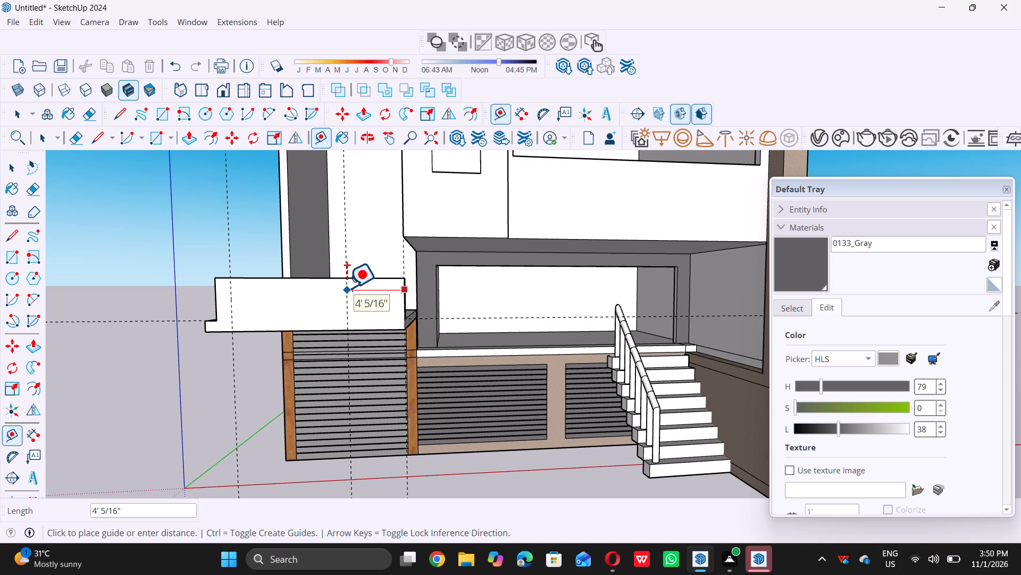
{"action": "key", "text": "3"}
{"action": "key", "text": "apostrophe"}
{"action": "key", "text": "Return"}
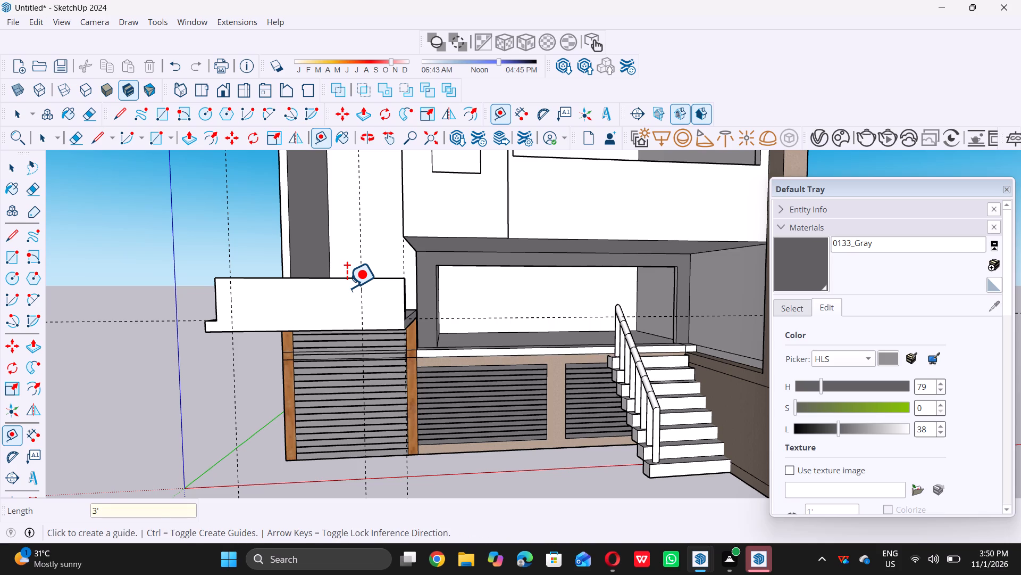
{"action": "key", "text": "space"}
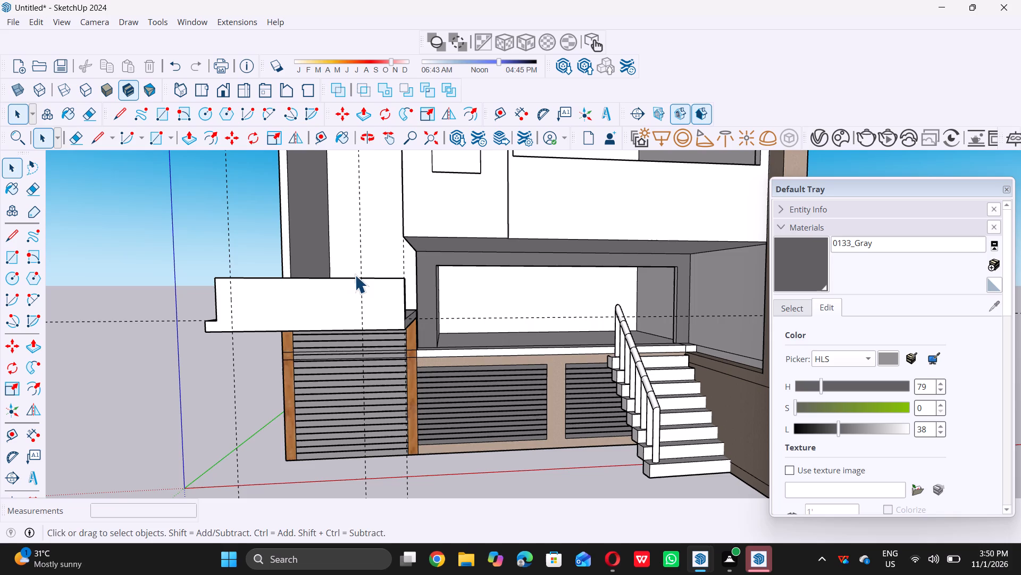
Draw a 9" line across the parapet's top face at the 3' guide, from its front edge to its back edge.
{"action": "middle_click_drag", "start_coordinate": [355, 275], "coordinate": [375, 346]}
{"action": "scroll", "coordinate": [375, 340], "scroll_direction": "down", "scroll_amount": 1}
{"action": "scroll", "coordinate": [372, 368], "scroll_direction": "up", "scroll_amount": 5}
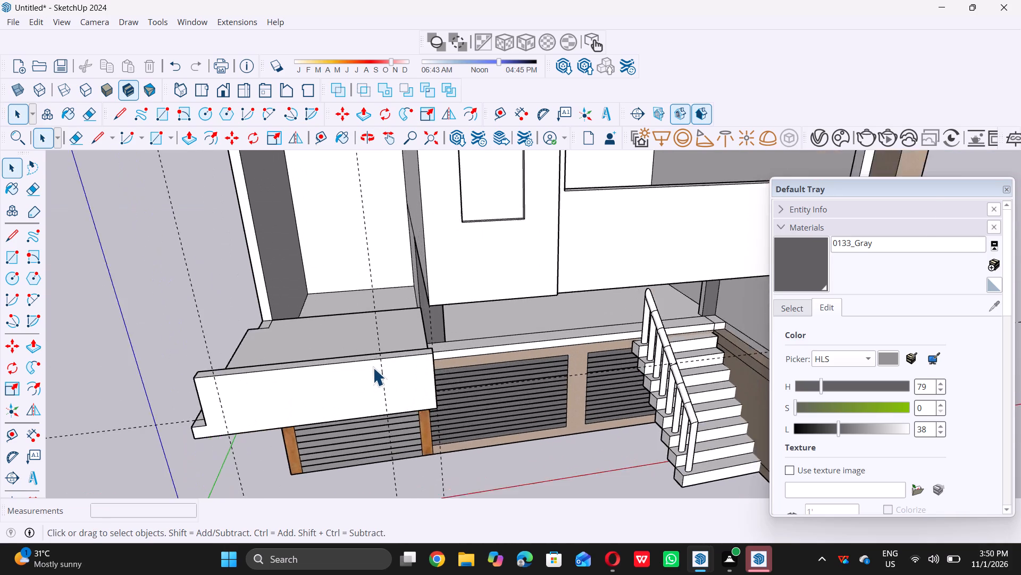
{"action": "scroll", "coordinate": [382, 360], "scroll_direction": "up", "scroll_amount": 8}
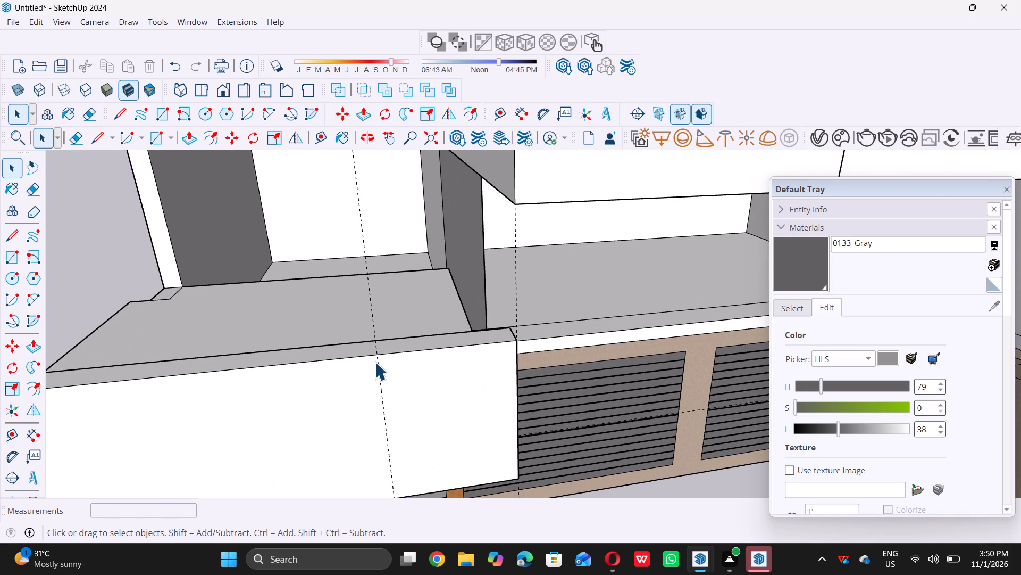
{"action": "key", "text": "l"}
{"action": "left_click", "coordinate": [378, 353]}
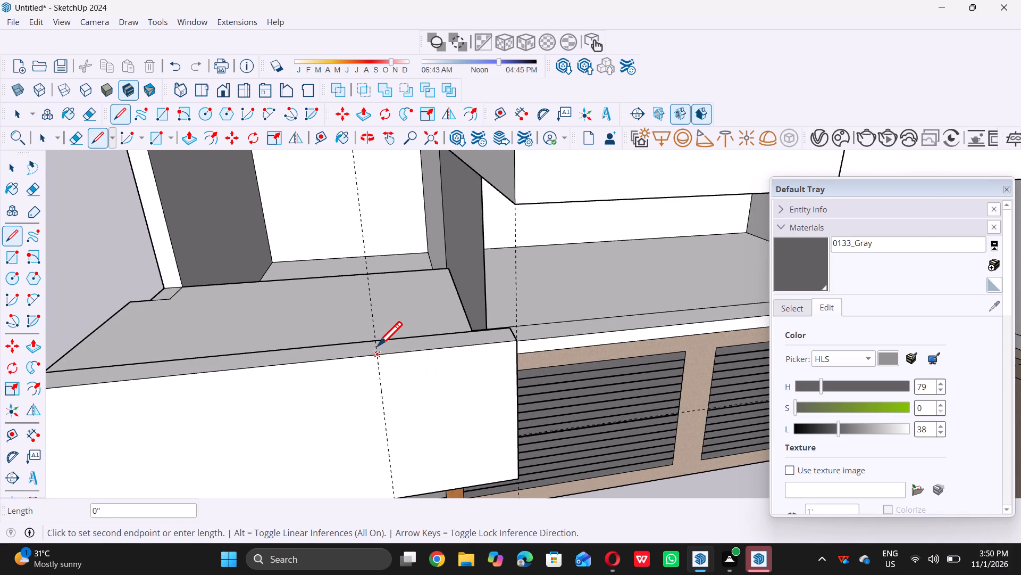
{"action": "triple_click", "coordinate": [379, 337]}
{"action": "left_click", "coordinate": [379, 337]}
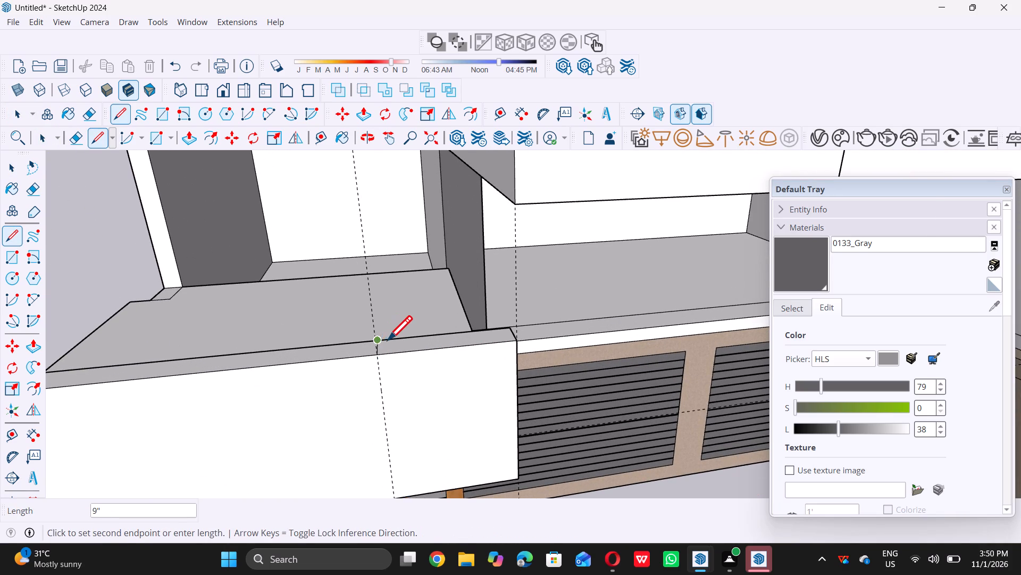
{"action": "key", "text": "space"}
{"action": "scroll", "coordinate": [430, 356], "scroll_direction": "down", "scroll_amount": 8}
{"action": "middle_click_drag", "start_coordinate": [465, 359], "coordinate": [455, 372]}
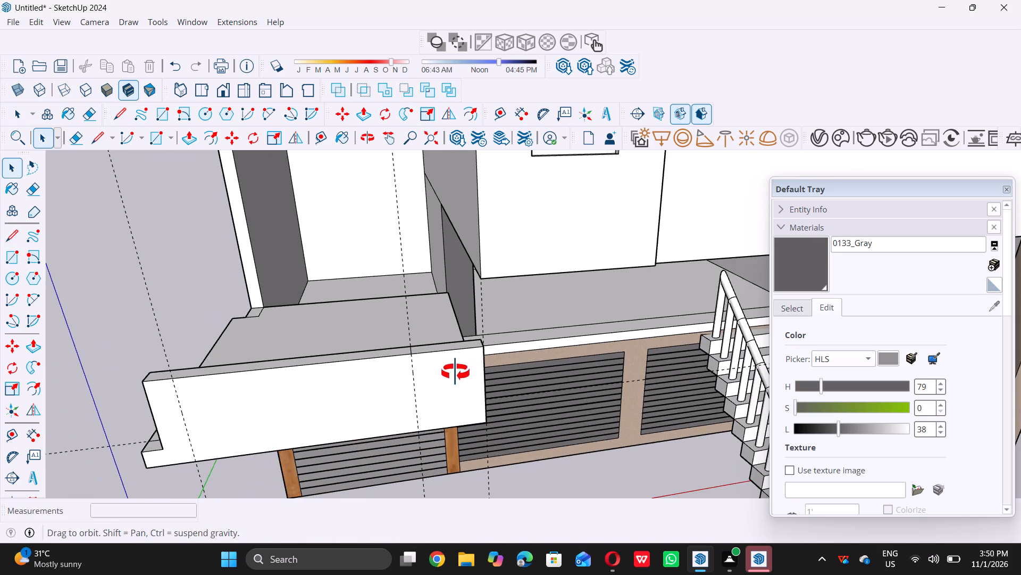
{"action": "middle_click_drag", "start_coordinate": [455, 372], "coordinate": [400, 408]}
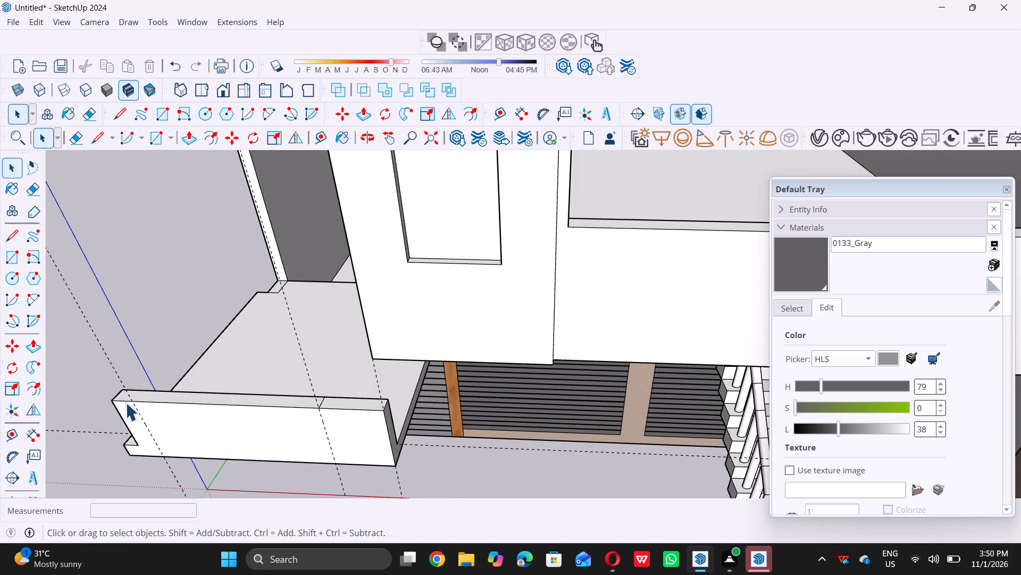
Draw a 9" line across the parapet's top face at the 1' guide, from its front edge to its back edge.
{"action": "scroll", "coordinate": [133, 400], "scroll_direction": "up", "scroll_amount": 11}
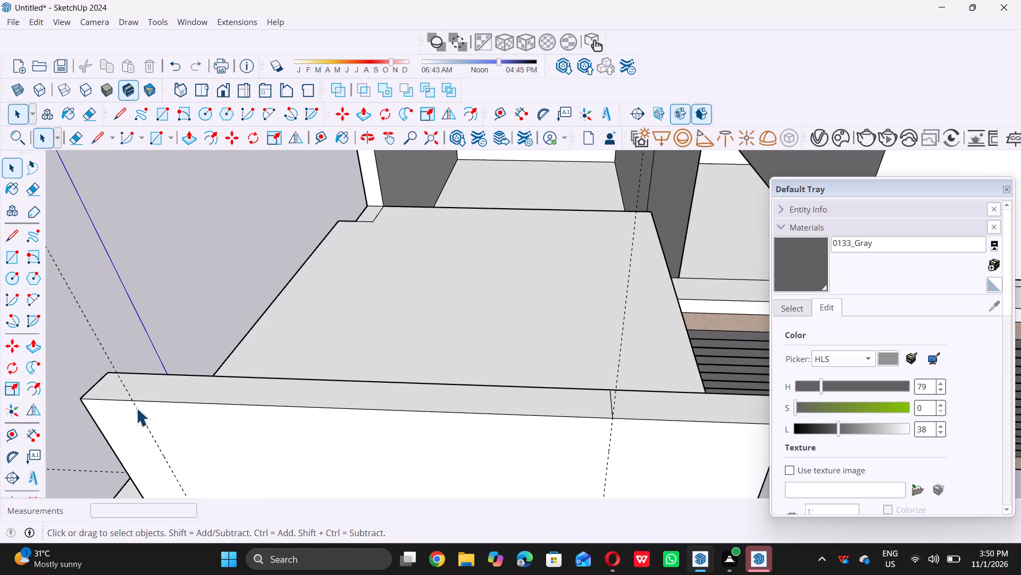
{"action": "key", "text": "l"}
{"action": "double_click", "coordinate": [135, 400]}
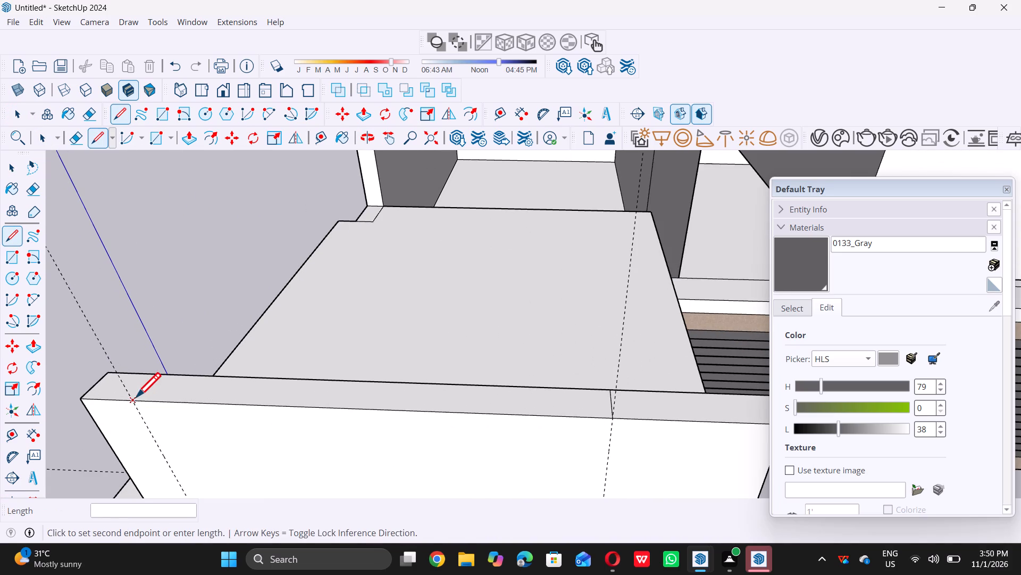
{"action": "left_click", "coordinate": [161, 373]}
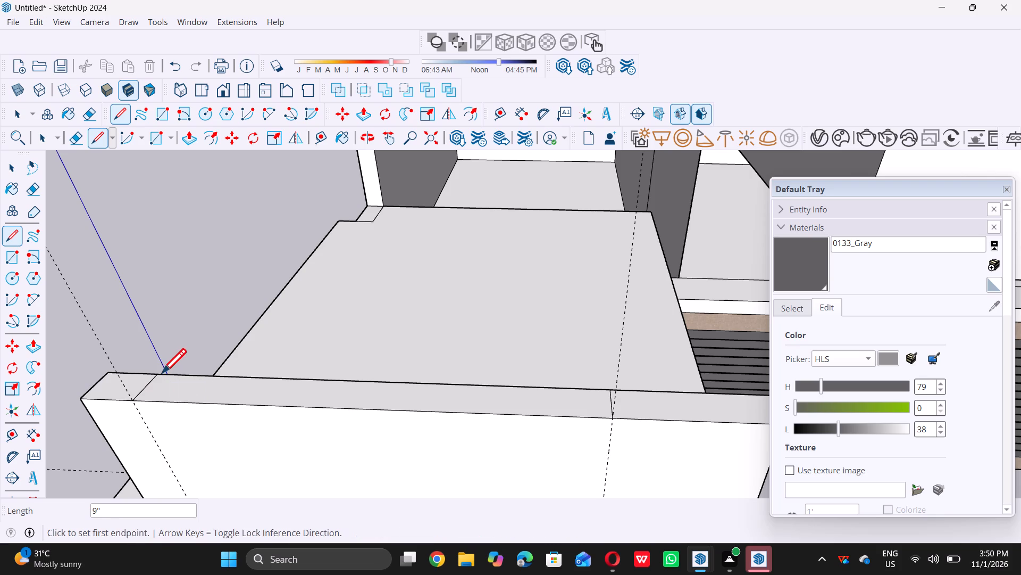
{"action": "key", "text": "space"}
Push/Pull the parapet's 1' wide outer-end top section up 49' 9", level with the main facade's top corner, as a column.
{"action": "scroll", "coordinate": [214, 396], "scroll_direction": "down", "scroll_amount": 14}
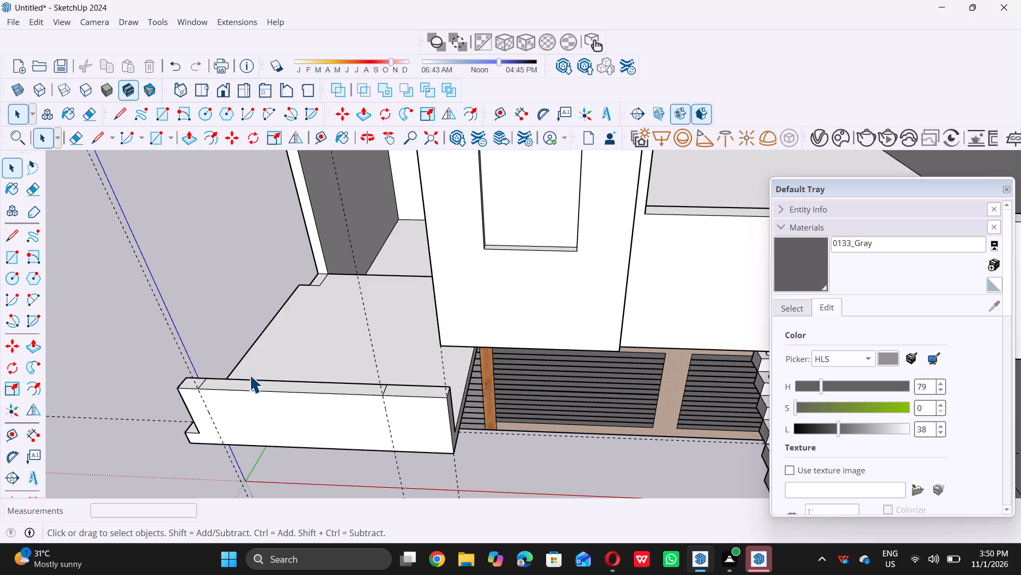
{"action": "scroll", "coordinate": [197, 397], "scroll_direction": "down", "scroll_amount": 5}
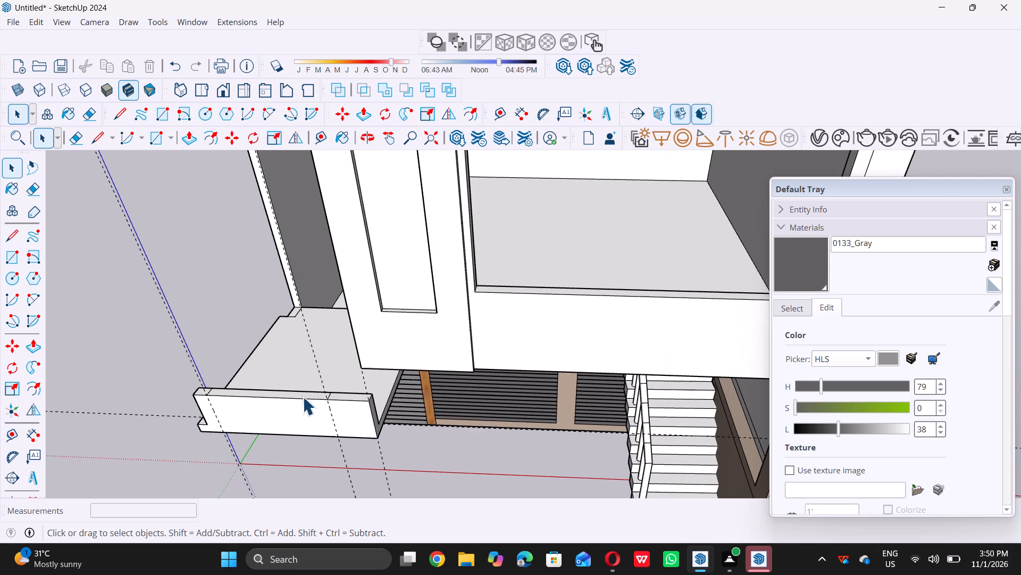
{"action": "scroll", "coordinate": [196, 393], "scroll_direction": "up", "scroll_amount": 9}
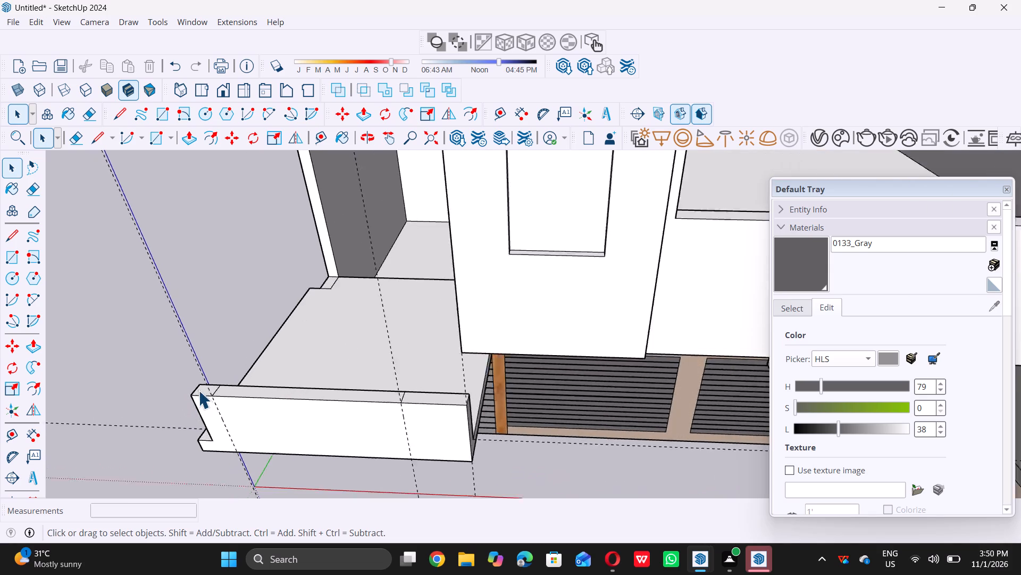
{"action": "scroll", "coordinate": [198, 390], "scroll_direction": "up", "scroll_amount": 18}
{"action": "left_click", "coordinate": [205, 391]}
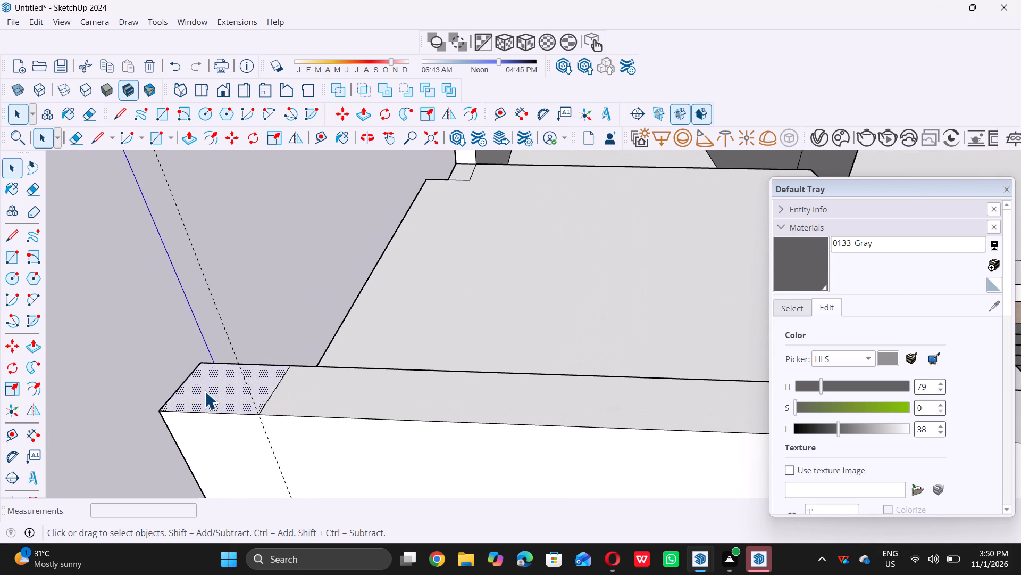
{"action": "key", "text": "p"}
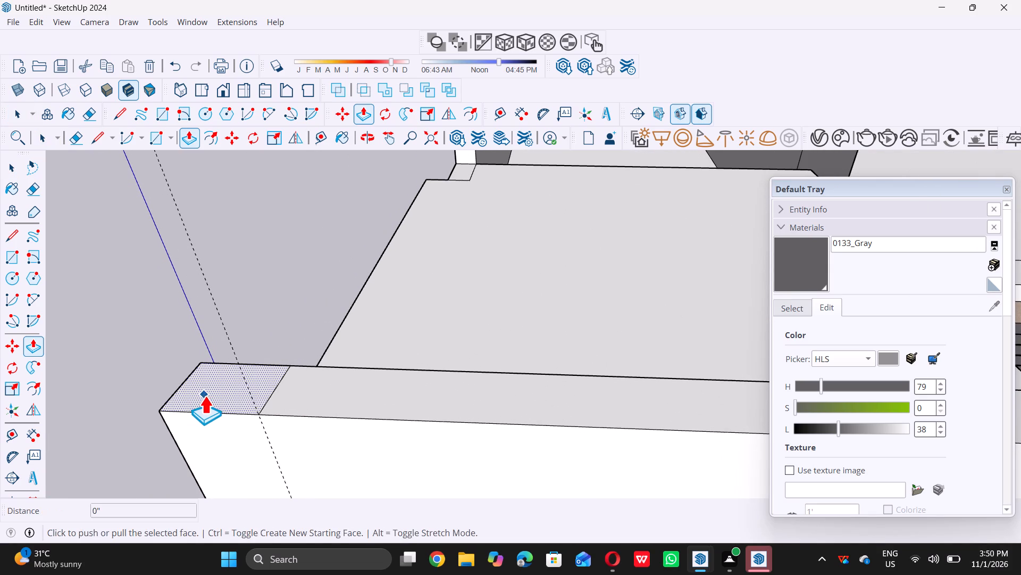
{"action": "left_click", "coordinate": [205, 396]}
{"action": "scroll", "coordinate": [197, 364], "scroll_direction": "down", "scroll_amount": 16}
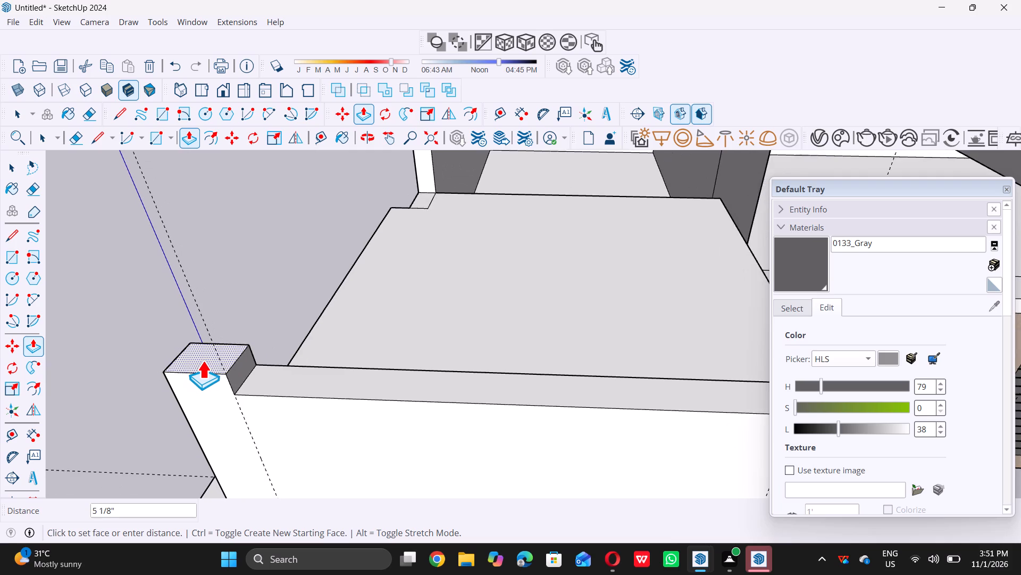
{"action": "scroll", "coordinate": [203, 360], "scroll_direction": "down", "scroll_amount": 20}
{"action": "scroll", "coordinate": [203, 360], "scroll_direction": "down", "scroll_amount": 4}
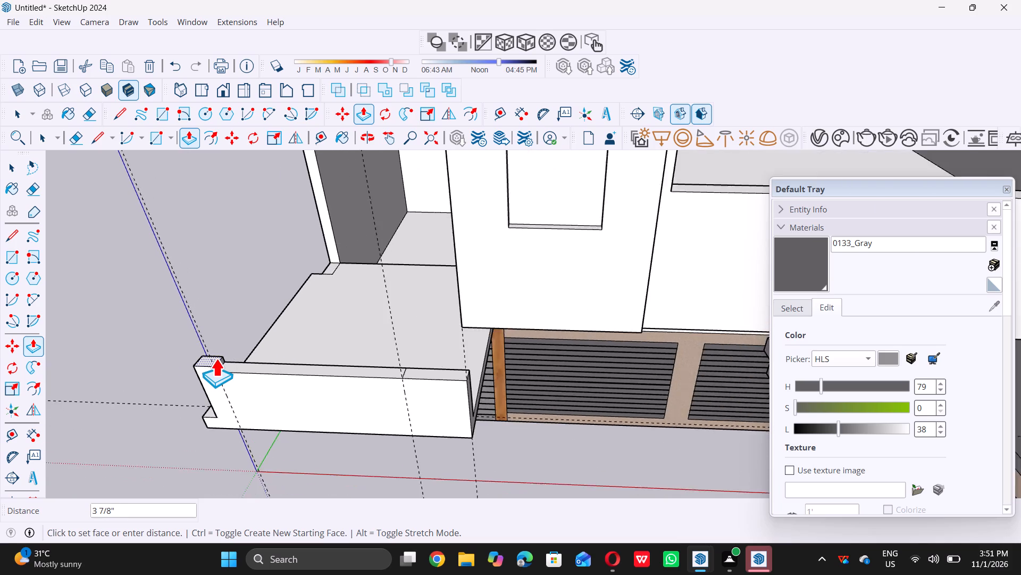
{"action": "scroll", "coordinate": [216, 358], "scroll_direction": "down", "scroll_amount": 15}
{"action": "scroll", "coordinate": [225, 357], "scroll_direction": "down", "scroll_amount": 6}
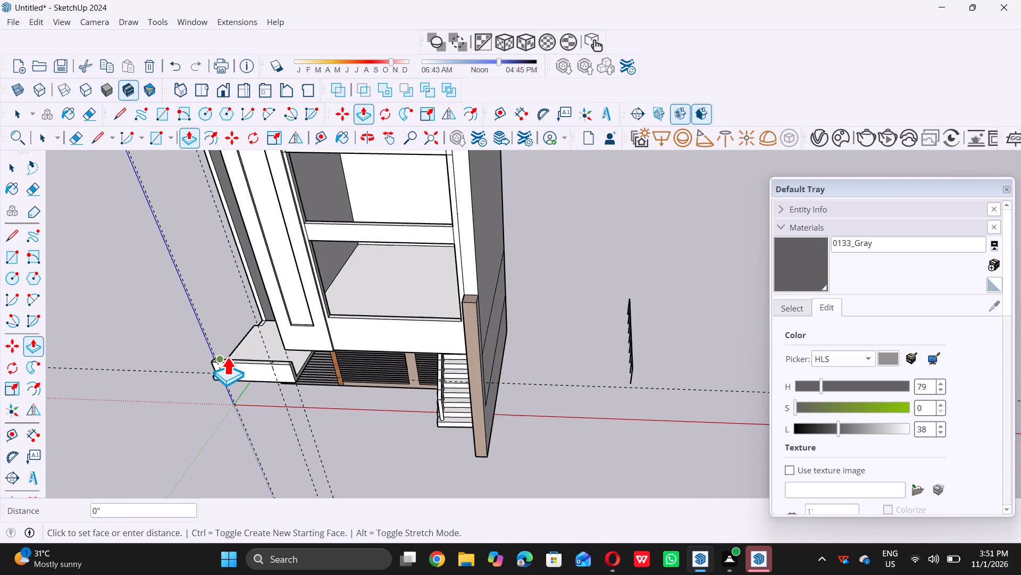
{"action": "scroll", "coordinate": [227, 357], "scroll_direction": "down", "scroll_amount": 5}
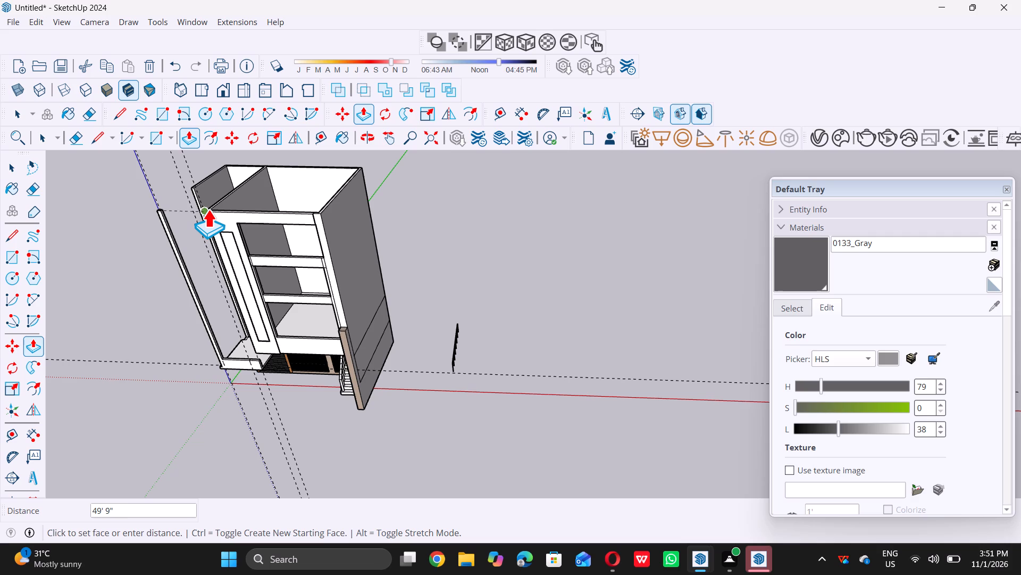
{"action": "scroll", "coordinate": [208, 212], "scroll_direction": "up", "scroll_amount": 4}
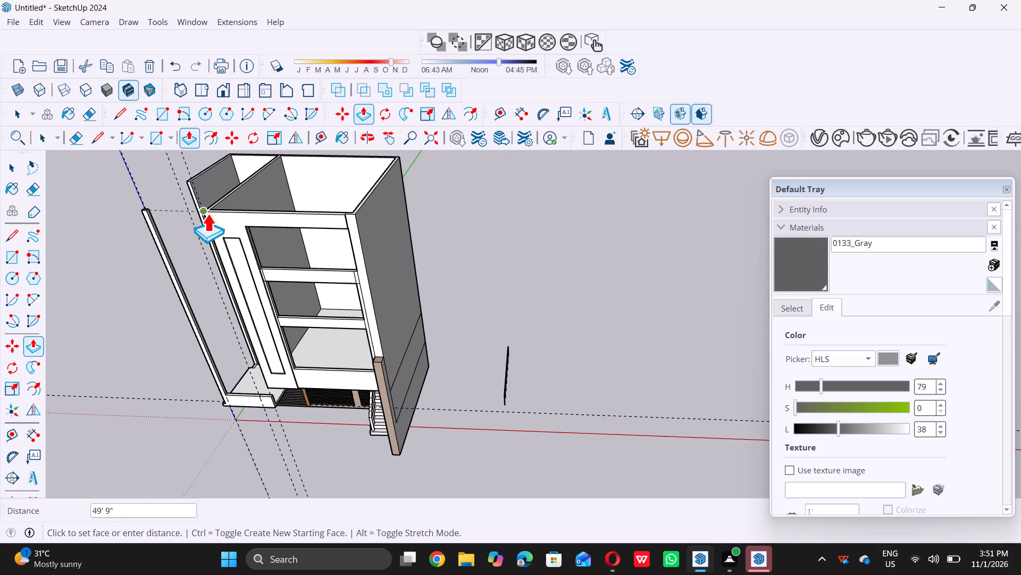
{"action": "left_click", "coordinate": [207, 213]}
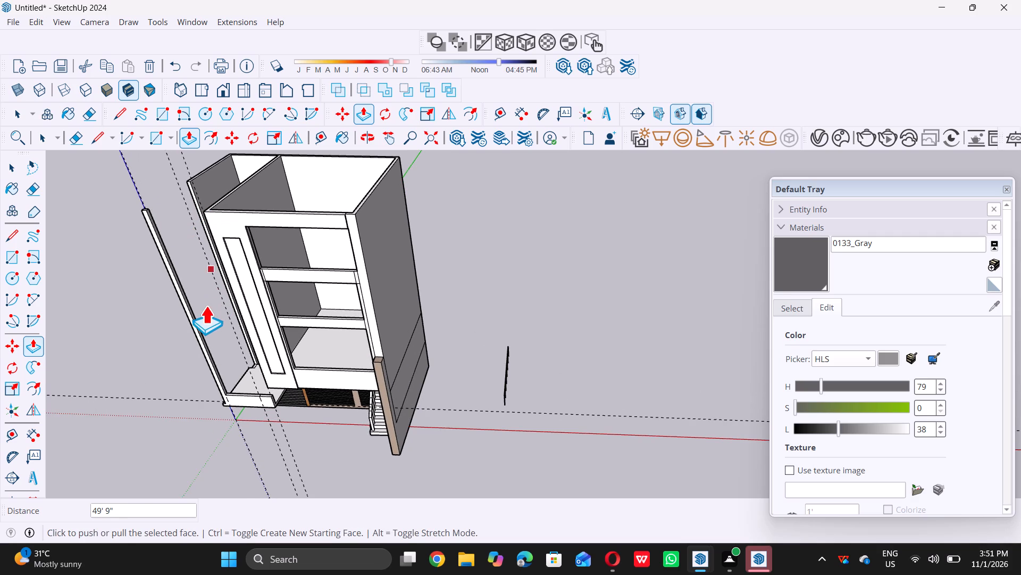
{"action": "key", "text": "space"}
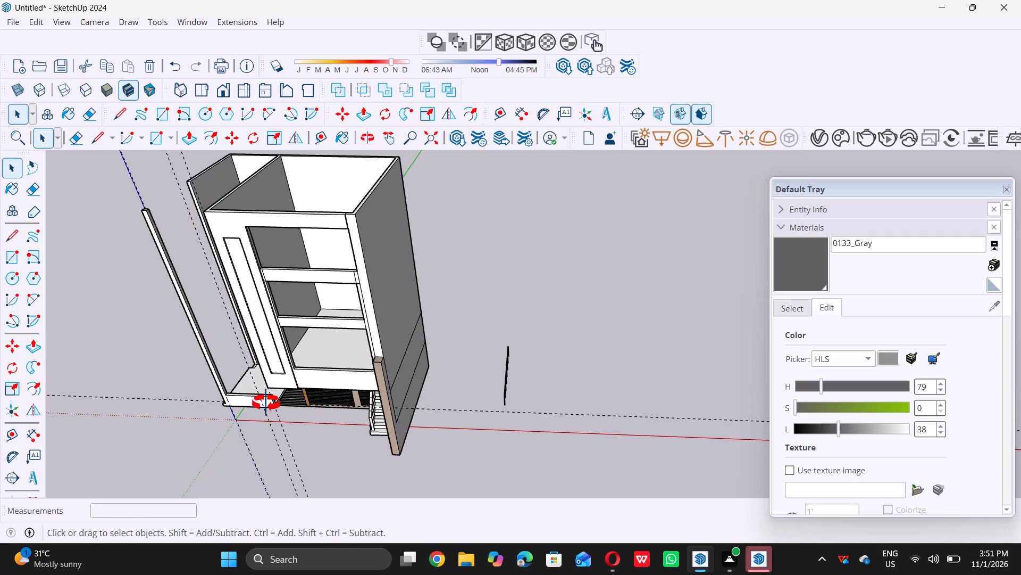
Push/Pull the 3' wide top section at the parapet's staircase-side end up 49' 9", level with the main facade's top.
{"action": "middle_click_drag", "start_coordinate": [231, 434], "coordinate": [286, 386]}
{"action": "scroll", "coordinate": [286, 386], "scroll_direction": "up", "scroll_amount": 1}
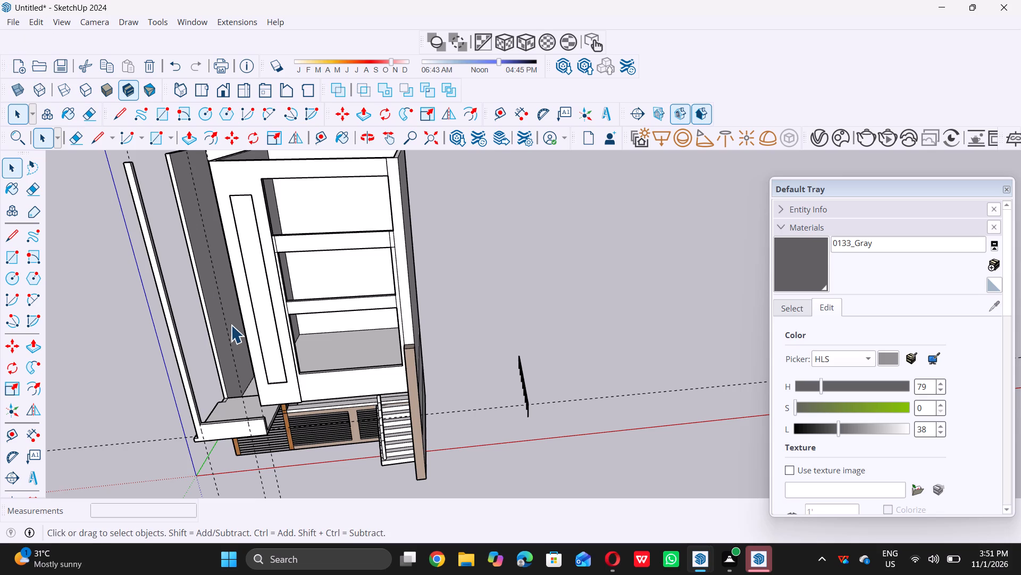
{"action": "middle_click_drag", "start_coordinate": [239, 426], "coordinate": [237, 442]}
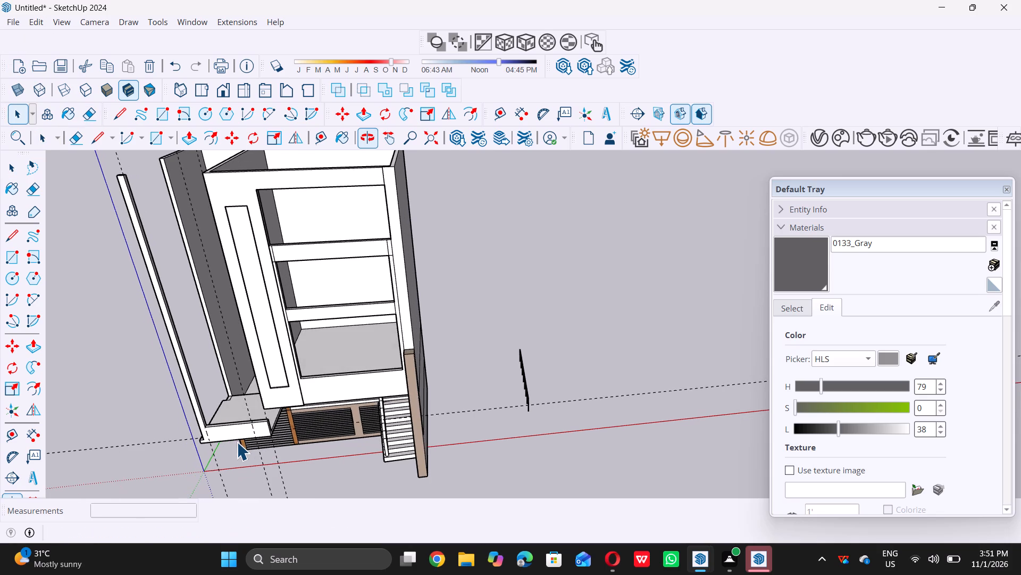
{"action": "scroll", "coordinate": [237, 442], "scroll_direction": "up", "scroll_amount": 11}
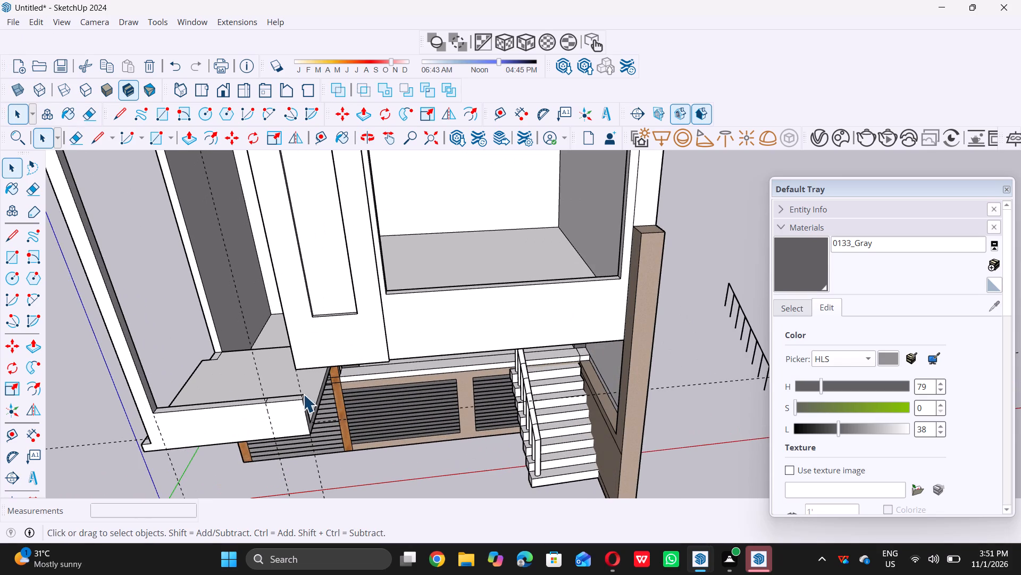
{"action": "middle_click_drag", "start_coordinate": [304, 399], "coordinate": [269, 436]}
{"action": "middle_click", "coordinate": [269, 436]}
{"action": "scroll", "coordinate": [280, 414], "scroll_direction": "up", "scroll_amount": 5}
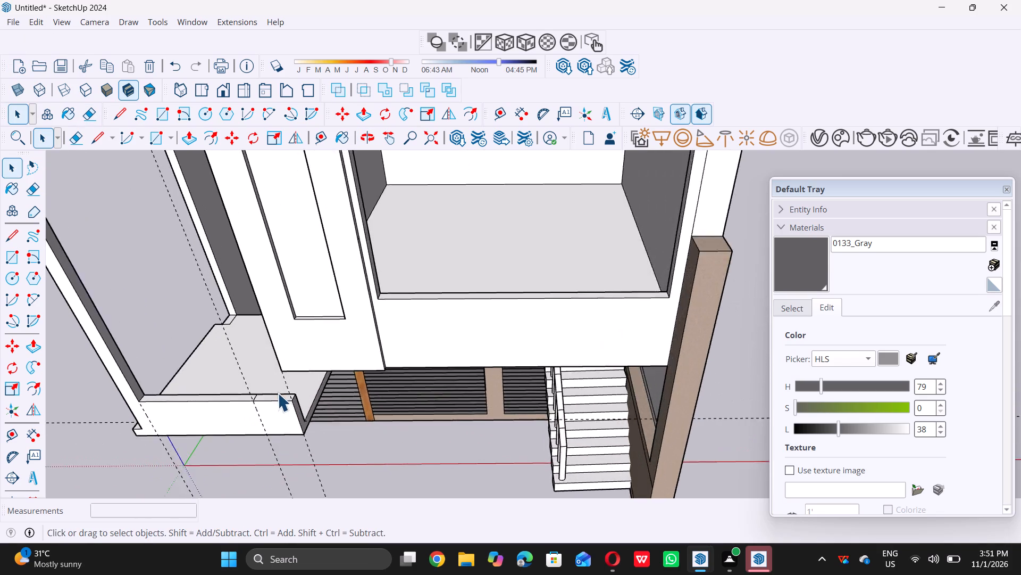
{"action": "scroll", "coordinate": [274, 397], "scroll_direction": "up", "scroll_amount": 13}
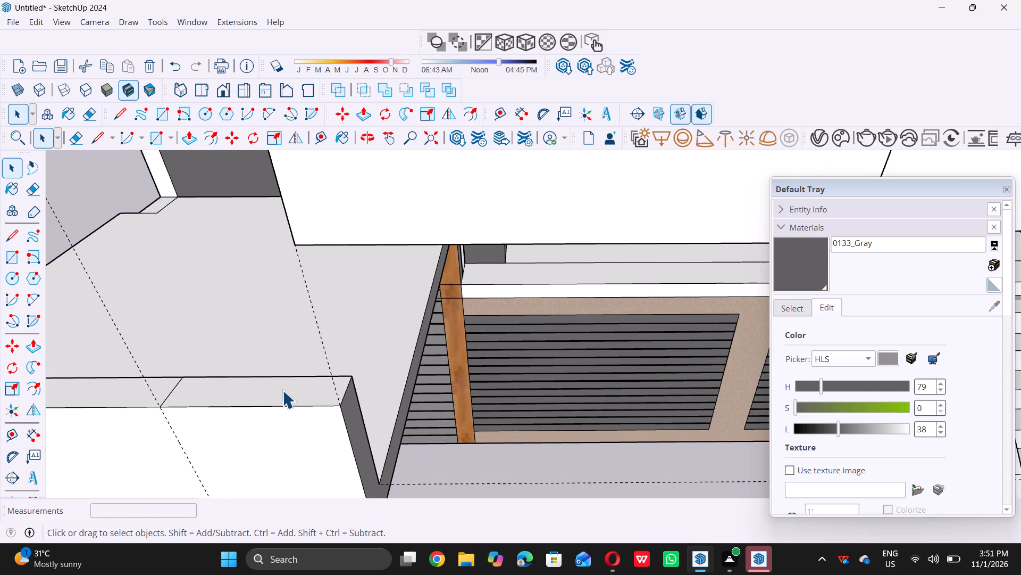
{"action": "double_click", "coordinate": [282, 390]}
{"action": "key", "text": "p"}
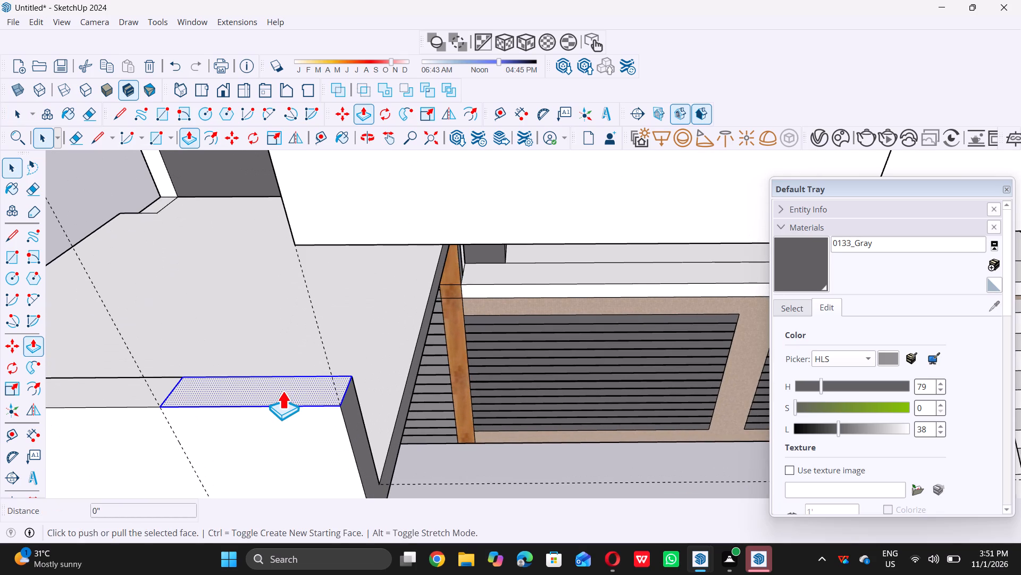
{"action": "left_click", "coordinate": [283, 391]}
{"action": "scroll", "coordinate": [263, 373], "scroll_direction": "down", "scroll_amount": 13}
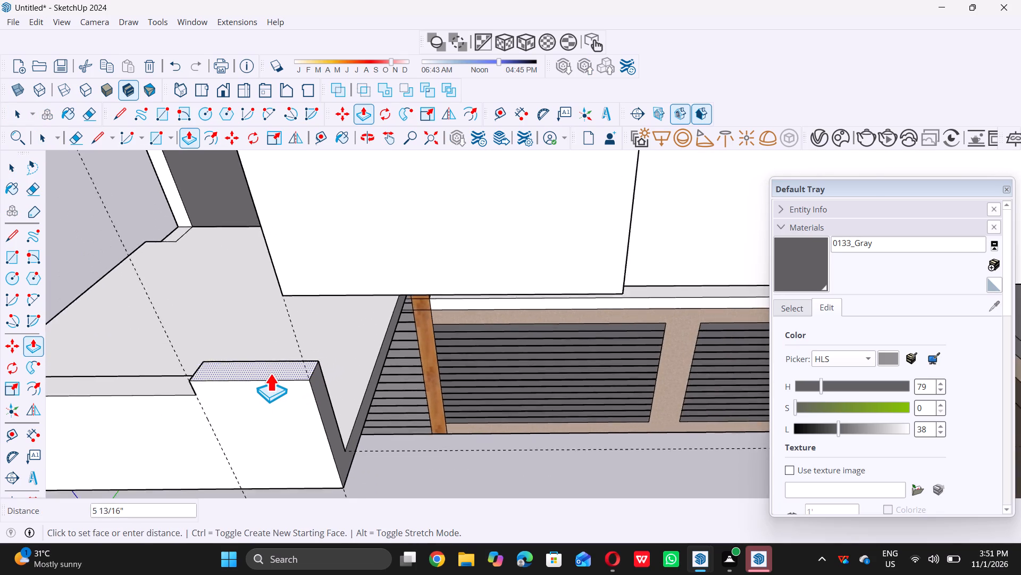
{"action": "scroll", "coordinate": [270, 373], "scroll_direction": "down", "scroll_amount": 20}
{"action": "scroll", "coordinate": [270, 373], "scroll_direction": "down", "scroll_amount": 5}
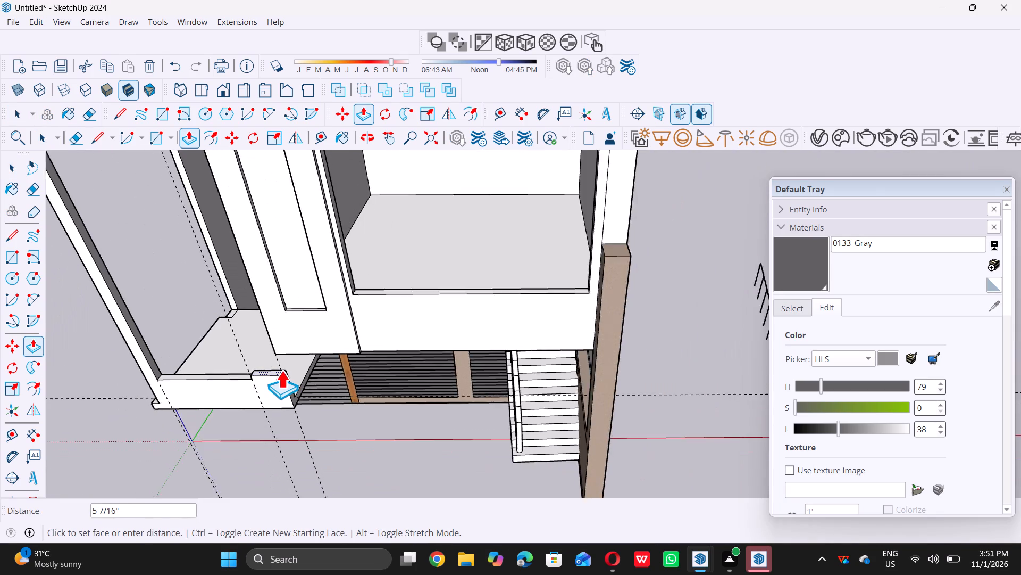
{"action": "scroll", "coordinate": [281, 370], "scroll_direction": "down", "scroll_amount": 18}
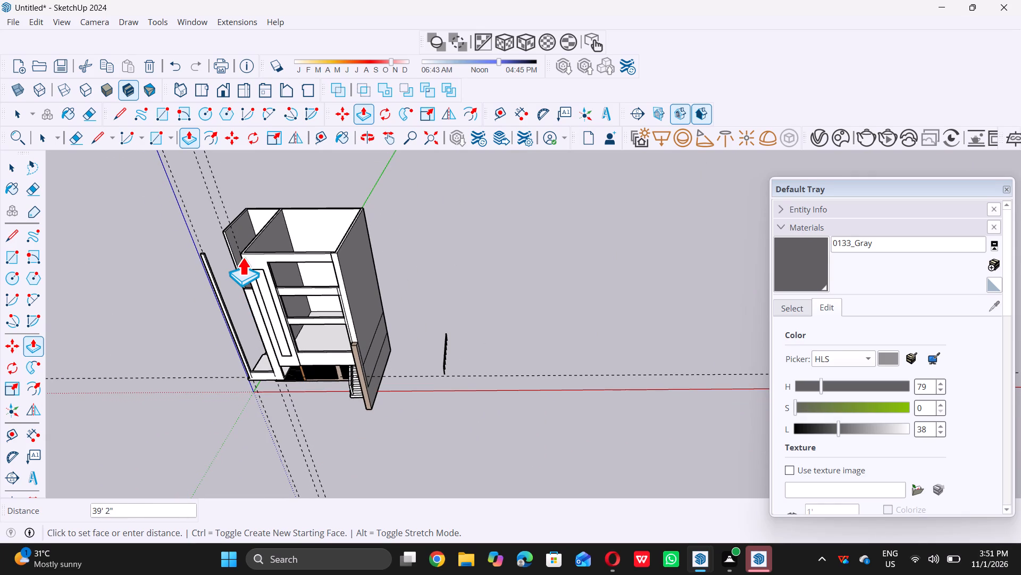
{"action": "scroll", "coordinate": [242, 248], "scroll_direction": "up", "scroll_amount": 3}
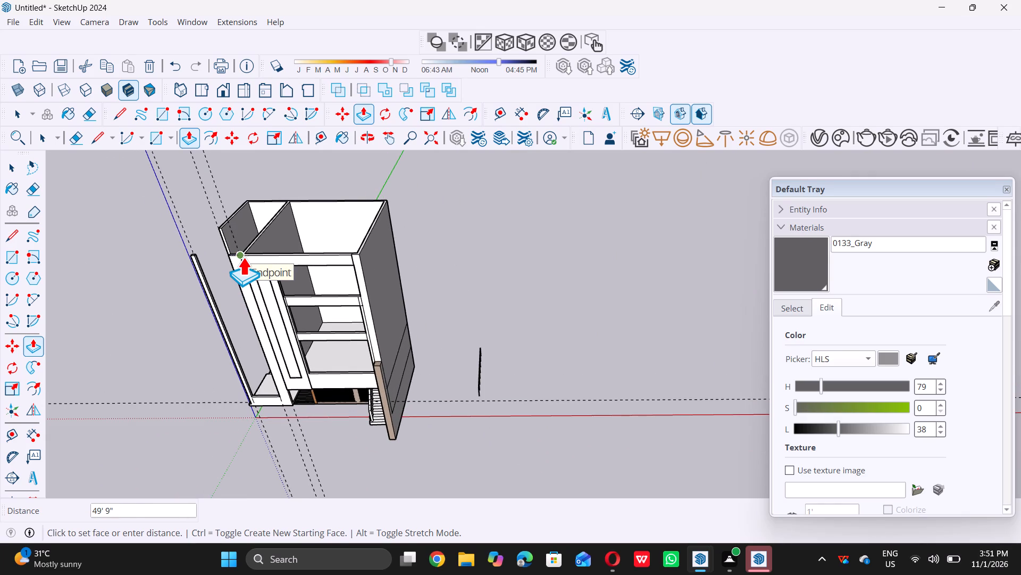
{"action": "left_click", "coordinate": [243, 256]}
{"action": "key", "text": "space"}
Push/Pull the inner side face of the balcony's outer-end column 5" toward the opening to widen the column.
{"action": "scroll", "coordinate": [227, 290], "scroll_direction": "down", "scroll_amount": 7}
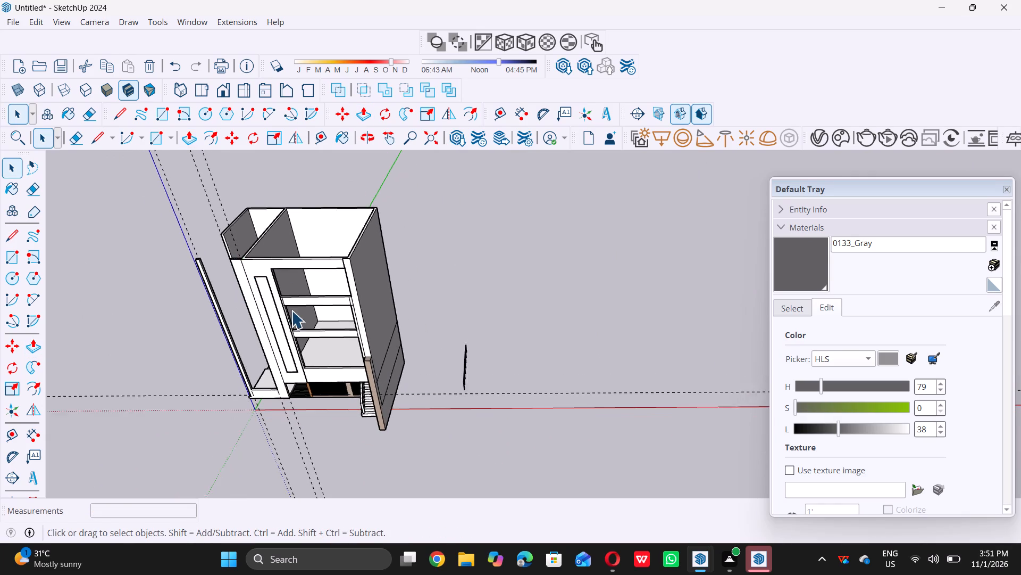
{"action": "scroll", "coordinate": [291, 310], "scroll_direction": "down", "scroll_amount": 2}
{"action": "middle_click_drag", "start_coordinate": [234, 354], "coordinate": [292, 248]}
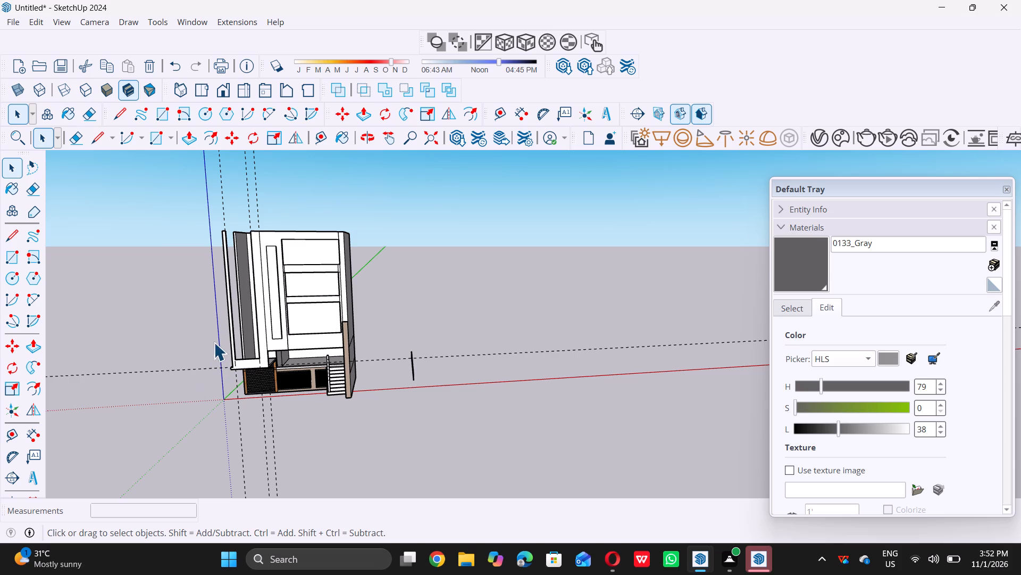
{"action": "scroll", "coordinate": [214, 342], "scroll_direction": "up", "scroll_amount": 19}
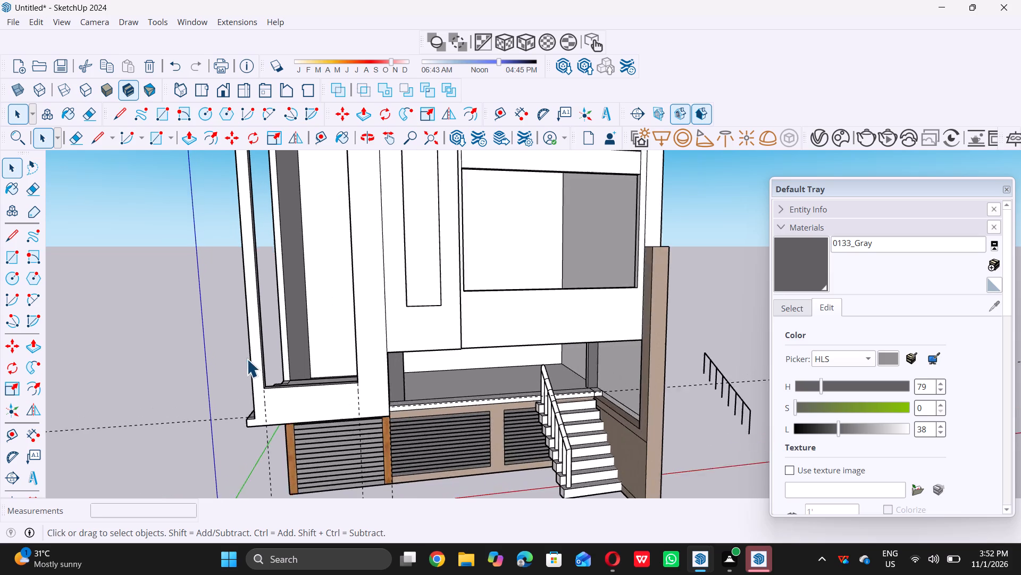
{"action": "middle_click_drag", "start_coordinate": [252, 365], "coordinate": [263, 370]}
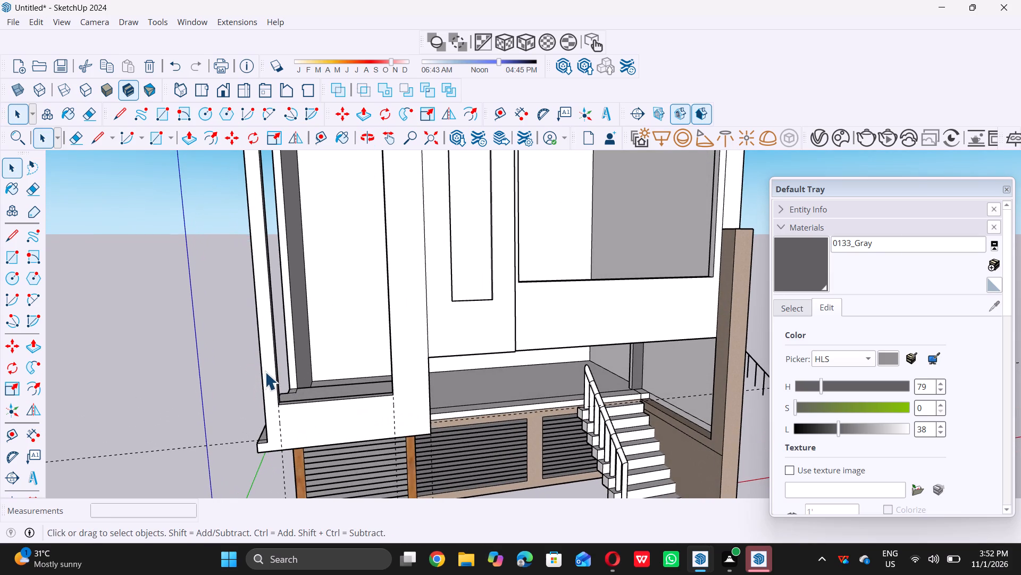
{"action": "middle_click_drag", "start_coordinate": [265, 366], "coordinate": [217, 391]}
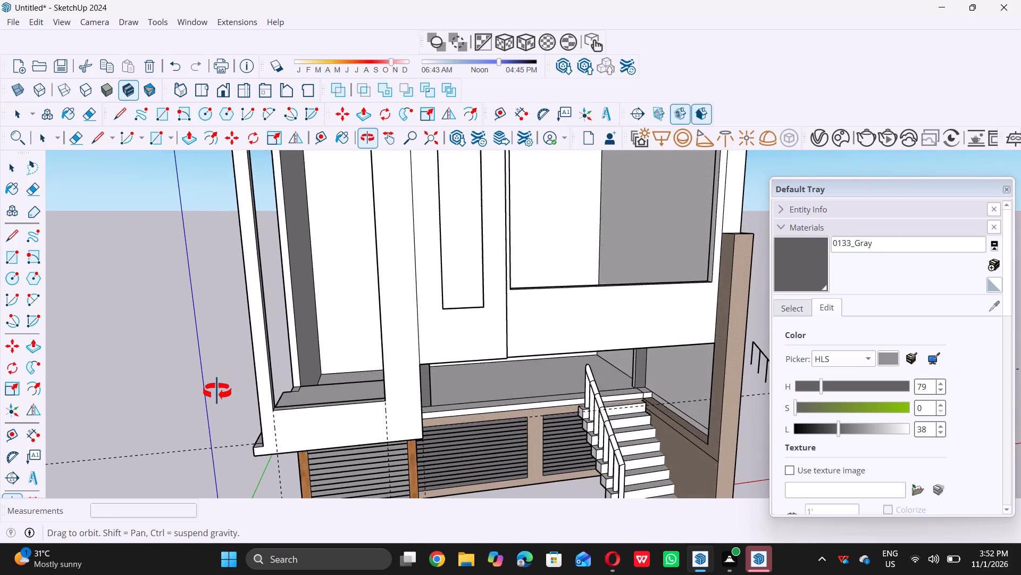
{"action": "middle_click_drag", "start_coordinate": [217, 391], "coordinate": [199, 397]}
{"action": "scroll", "coordinate": [254, 367], "scroll_direction": "up", "scroll_amount": 5}
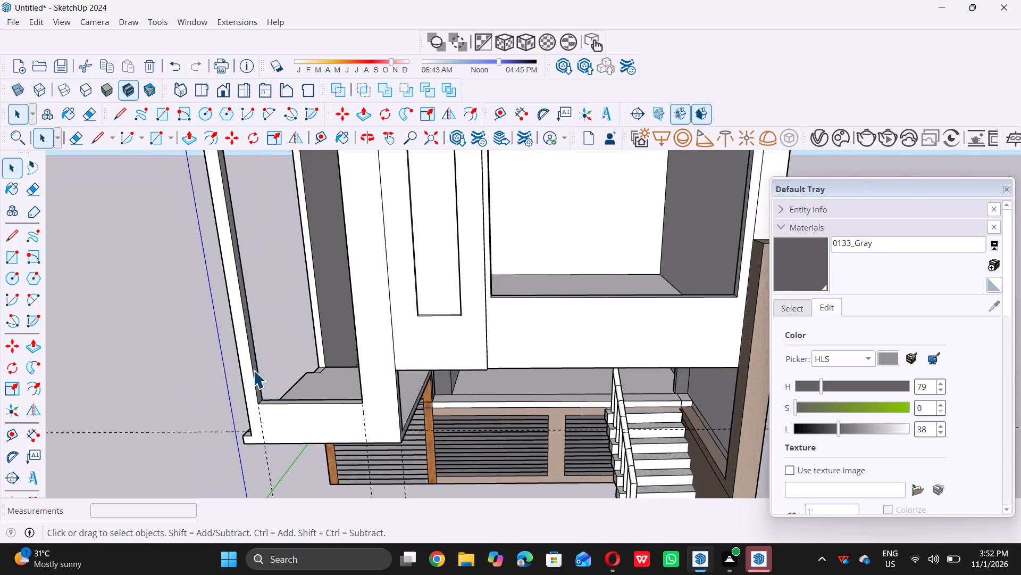
{"action": "scroll", "coordinate": [253, 370], "scroll_direction": "up", "scroll_amount": 8}
{"action": "double_click", "coordinate": [253, 371]}
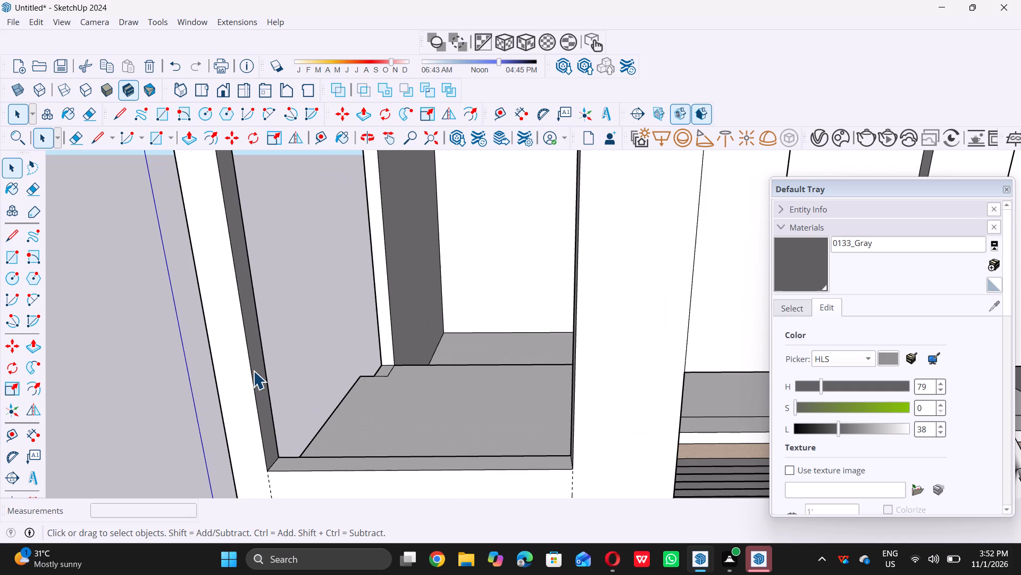
{"action": "triple_click", "coordinate": [282, 341]}
{"action": "scroll", "coordinate": [243, 375], "scroll_direction": "up", "scroll_amount": 4}
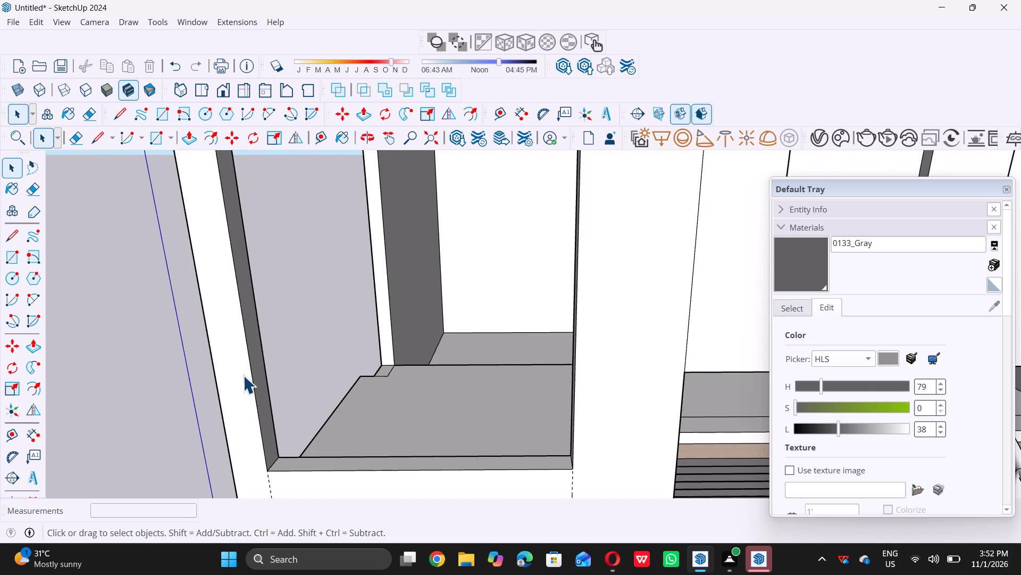
{"action": "left_click", "coordinate": [270, 382]}
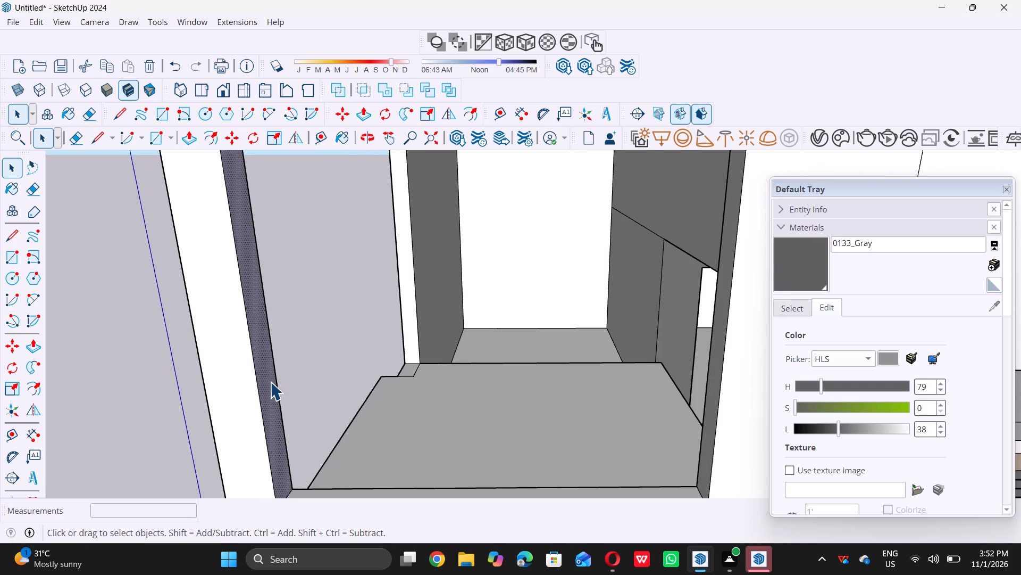
{"action": "key", "text": "p"}
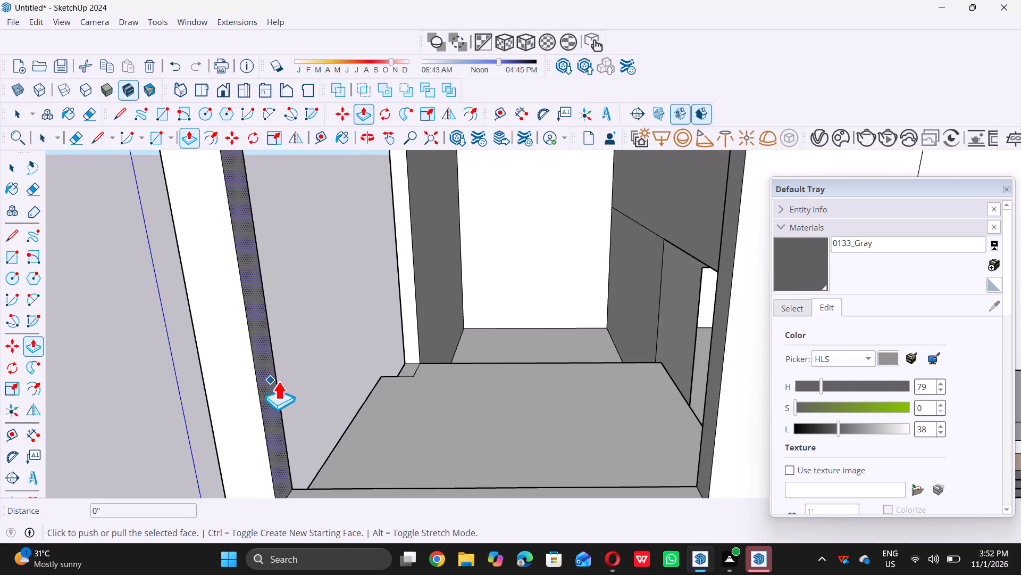
{"action": "left_click", "coordinate": [272, 393]}
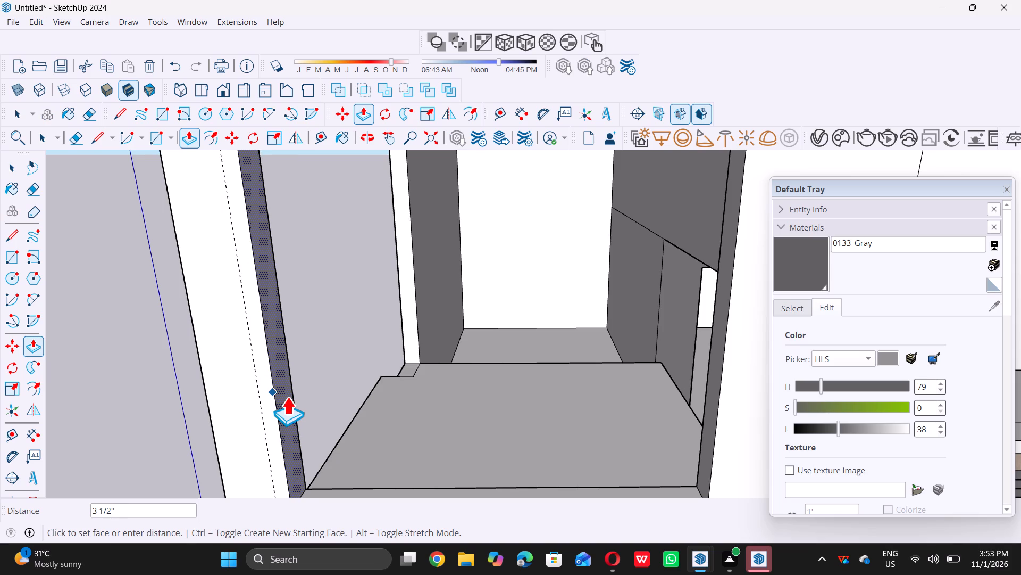
{"action": "key", "text": "5"}
{"action": "key", "text": "shift+quotedbl"}
{"action": "key", "text": "Return"}
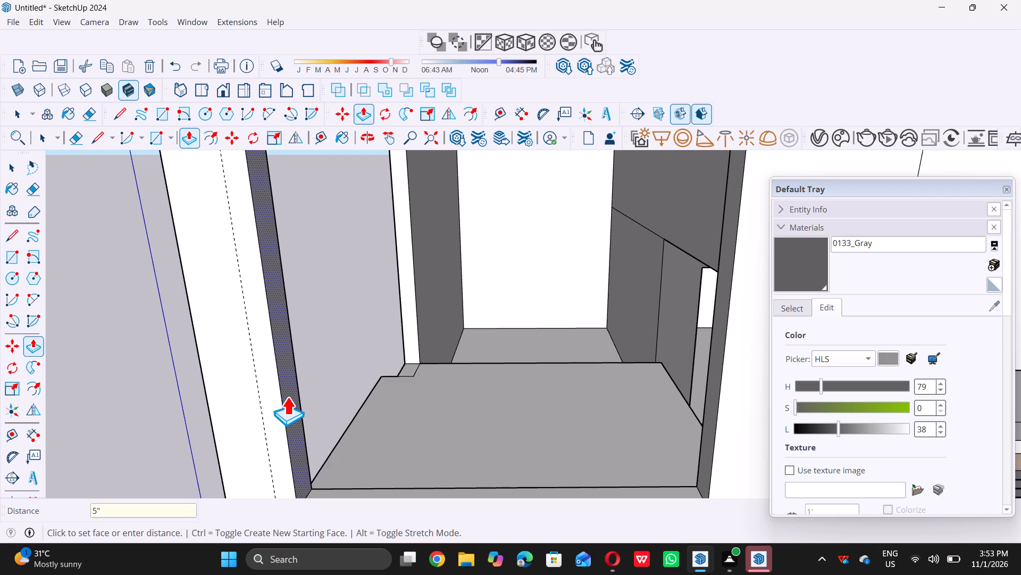
{"action": "key", "text": "space"}
Push/Pull the same inner side face of the outer-end column another 5" toward the opening.
{"action": "scroll", "coordinate": [253, 375], "scroll_direction": "down", "scroll_amount": 10}
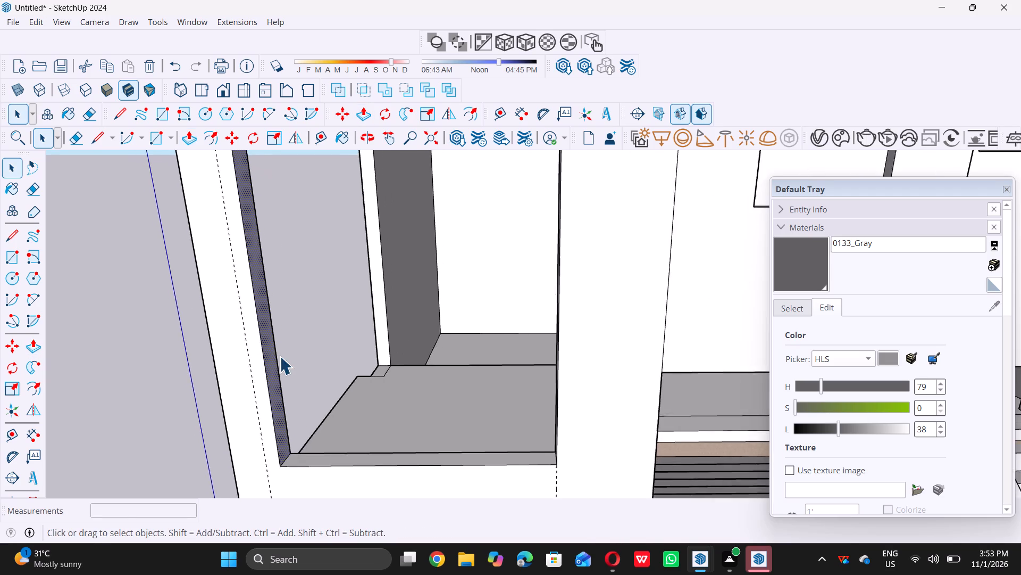
{"action": "scroll", "coordinate": [280, 356], "scroll_direction": "down", "scroll_amount": 17}
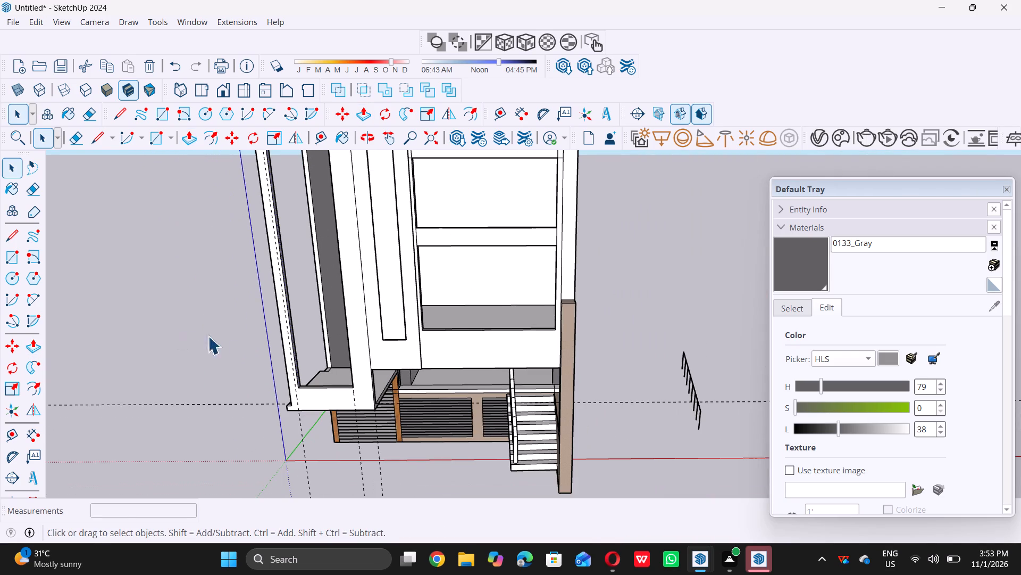
{"action": "middle_click_drag", "start_coordinate": [279, 341], "coordinate": [251, 360]}
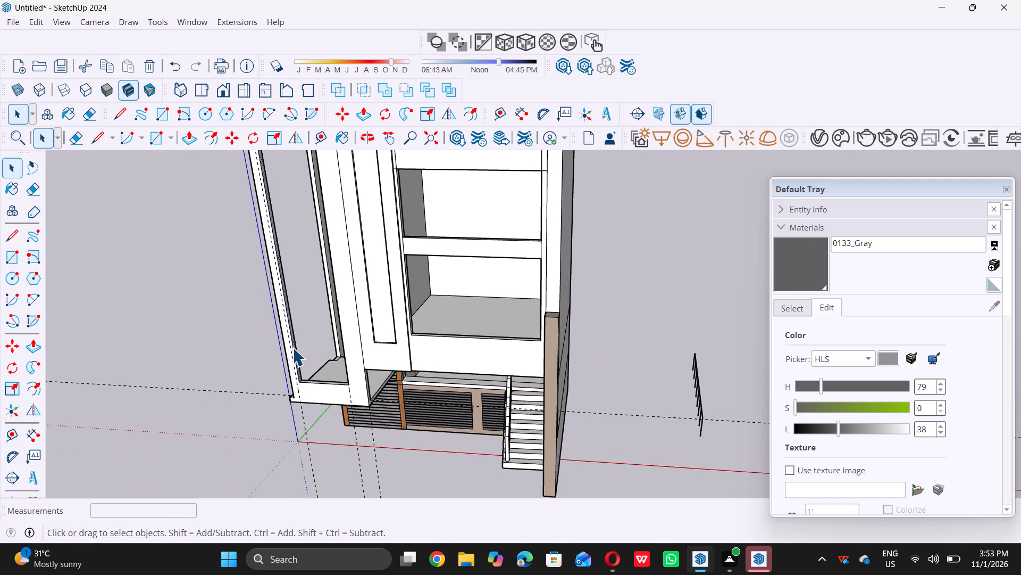
{"action": "scroll", "coordinate": [300, 343], "scroll_direction": "up", "scroll_amount": 13}
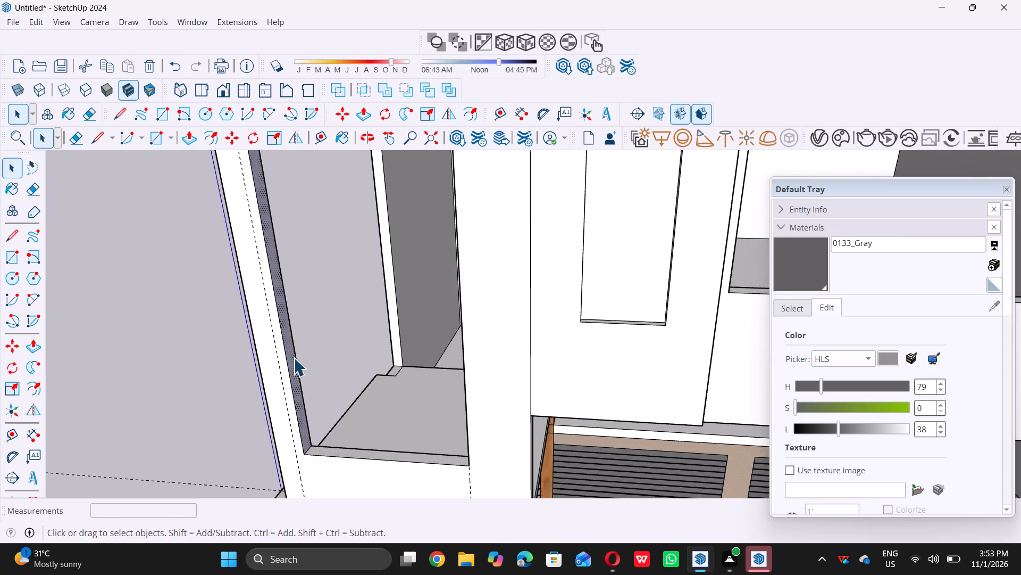
{"action": "key", "text": "p"}
{"action": "left_click", "coordinate": [294, 358]}
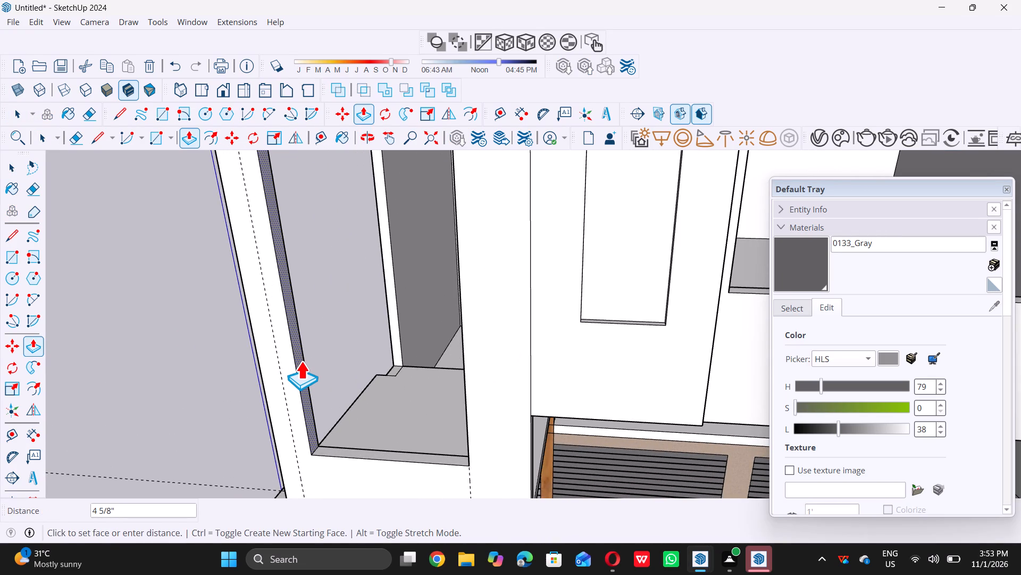
{"action": "key", "text": "5"}
{"action": "key", "text": "shift+quotedbl"}
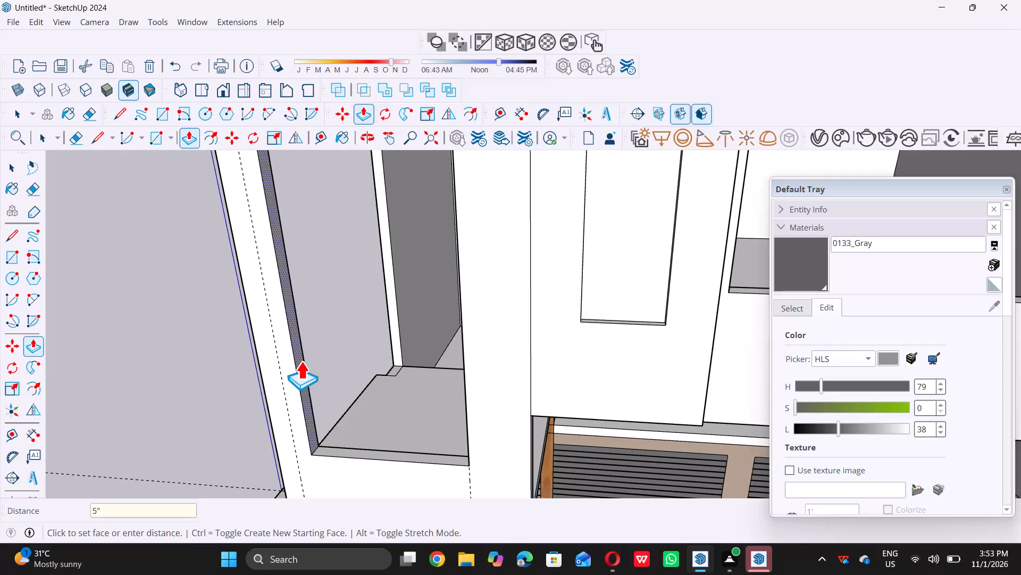
{"action": "key", "text": "Return"}
{"action": "key", "text": "space"}
Delete all the construction guides from the model.
{"action": "scroll", "coordinate": [295, 351], "scroll_direction": "down", "scroll_amount": 6}
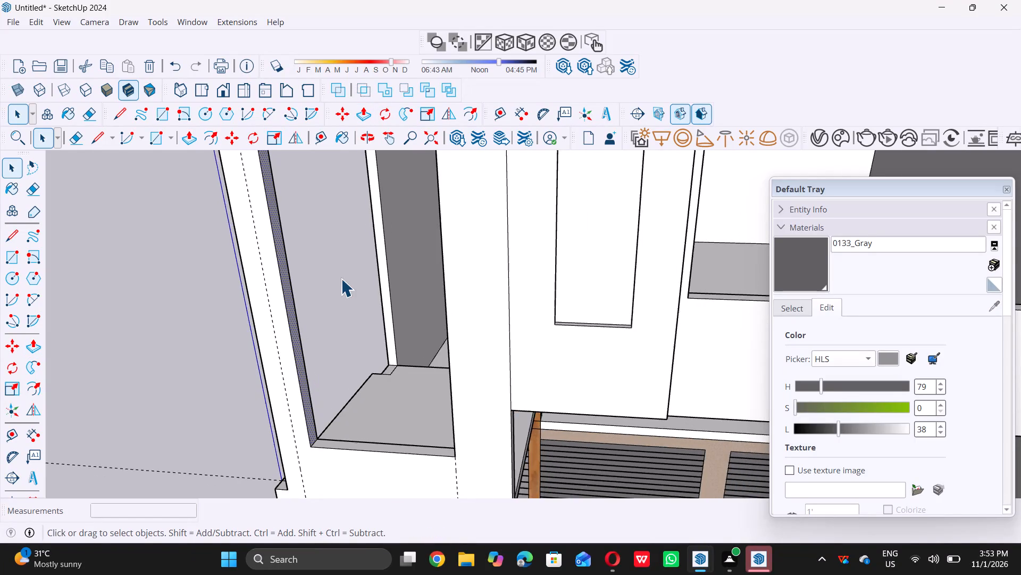
{"action": "scroll", "coordinate": [341, 278], "scroll_direction": "down", "scroll_amount": 14}
{"action": "scroll", "coordinate": [297, 374], "scroll_direction": "down", "scroll_amount": 4}
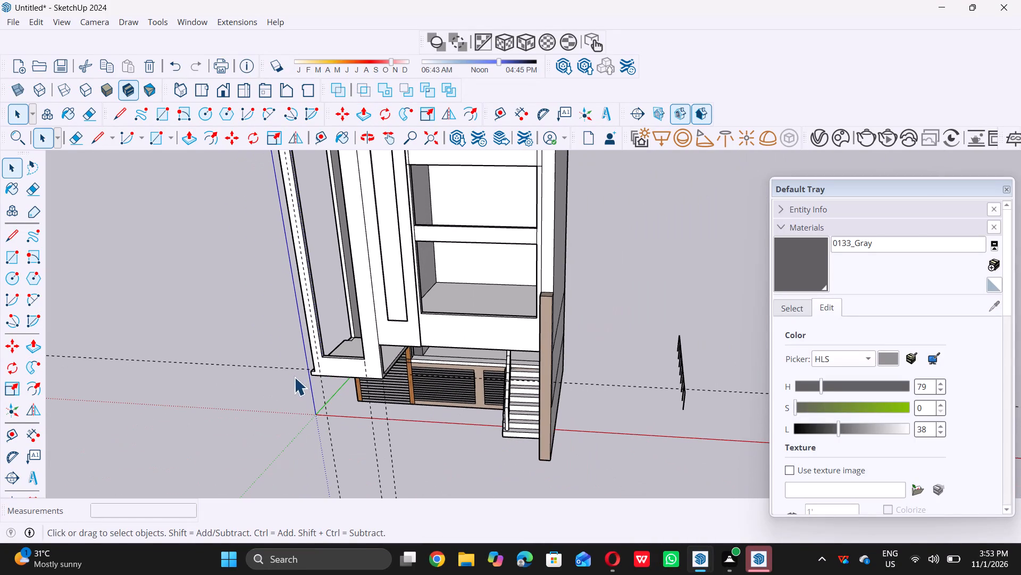
{"action": "middle_click_drag", "start_coordinate": [294, 375], "coordinate": [329, 318]}
{"action": "scroll", "coordinate": [321, 345], "scroll_direction": "down", "scroll_amount": 13}
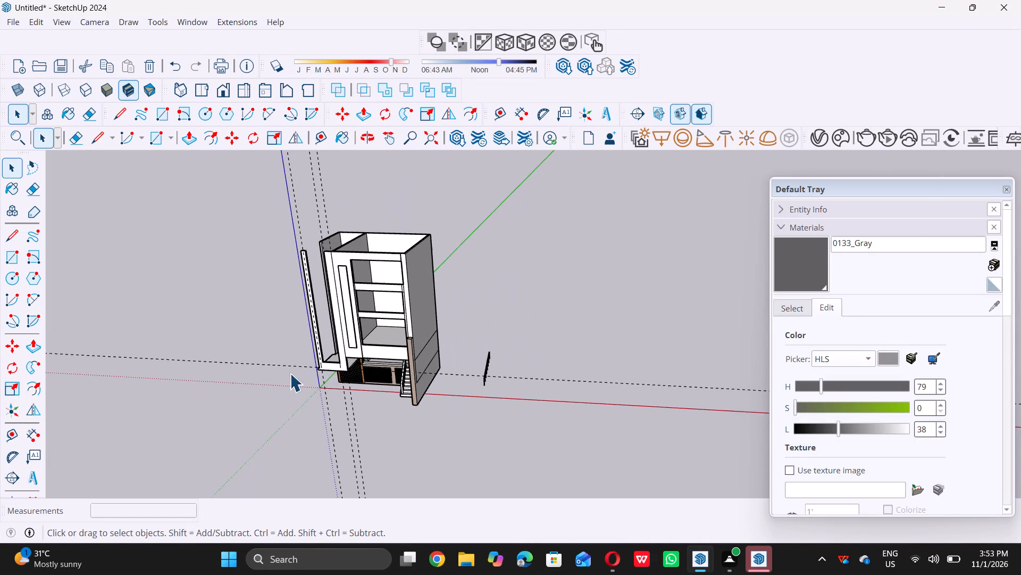
{"action": "middle_click_drag", "start_coordinate": [288, 366], "coordinate": [338, 299]}
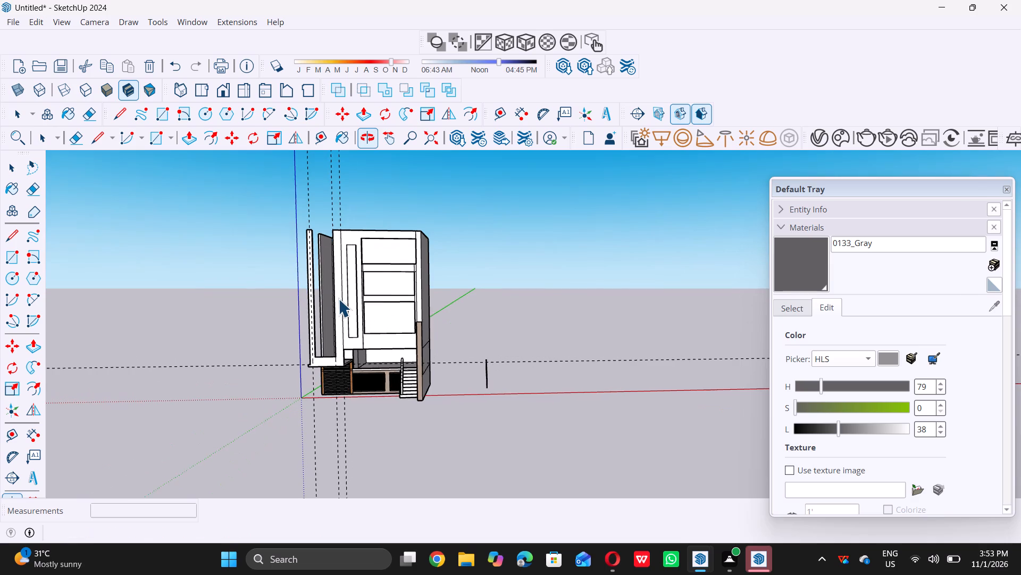
{"action": "left_click", "coordinate": [37, 22]}
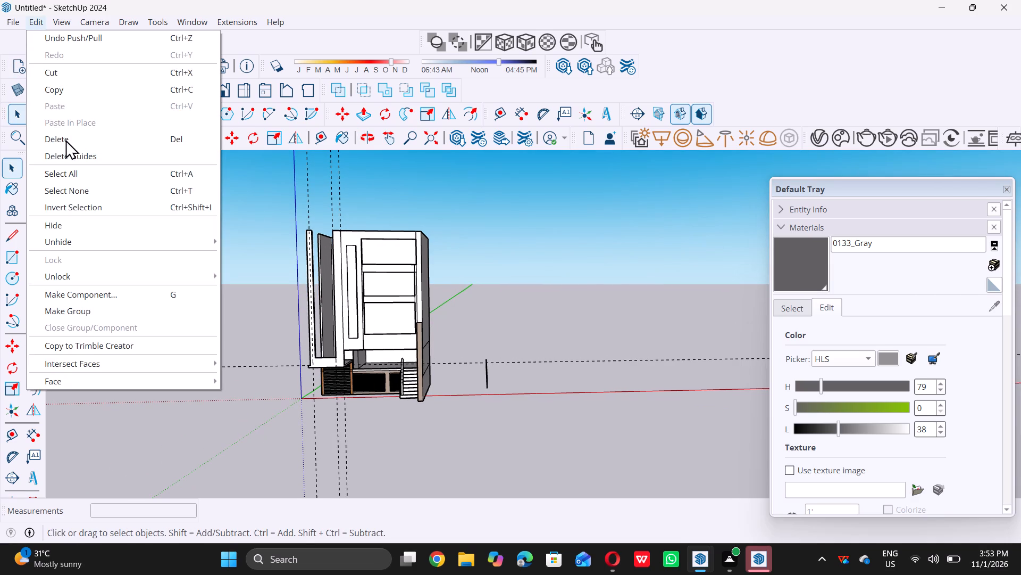
{"action": "left_click", "coordinate": [68, 152]}
Clear the selection and examine the outer-end column's top in relation to the main facade's top edge.
{"action": "middle_click_drag", "start_coordinate": [202, 268], "coordinate": [229, 280]}
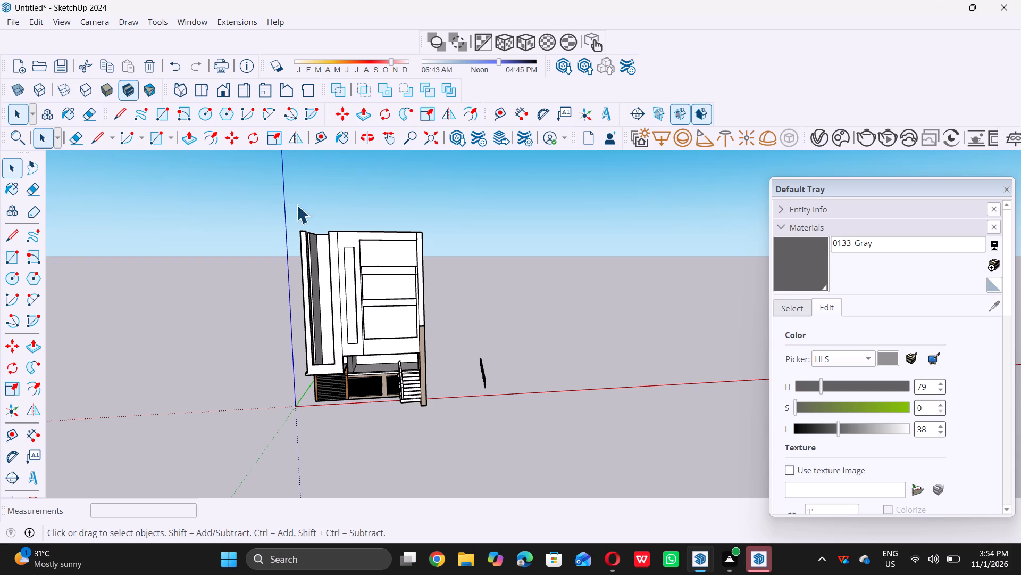
{"action": "scroll", "coordinate": [309, 211], "scroll_direction": "down", "scroll_amount": 6}
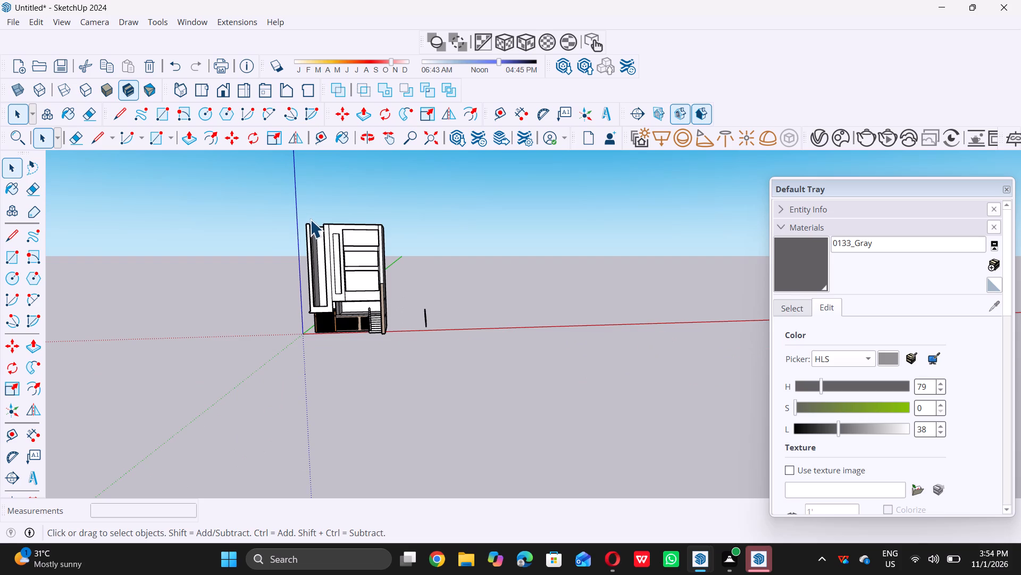
{"action": "middle_click_drag", "start_coordinate": [315, 220], "coordinate": [287, 273]}
{"action": "scroll", "coordinate": [324, 234], "scroll_direction": "up", "scroll_amount": 10}
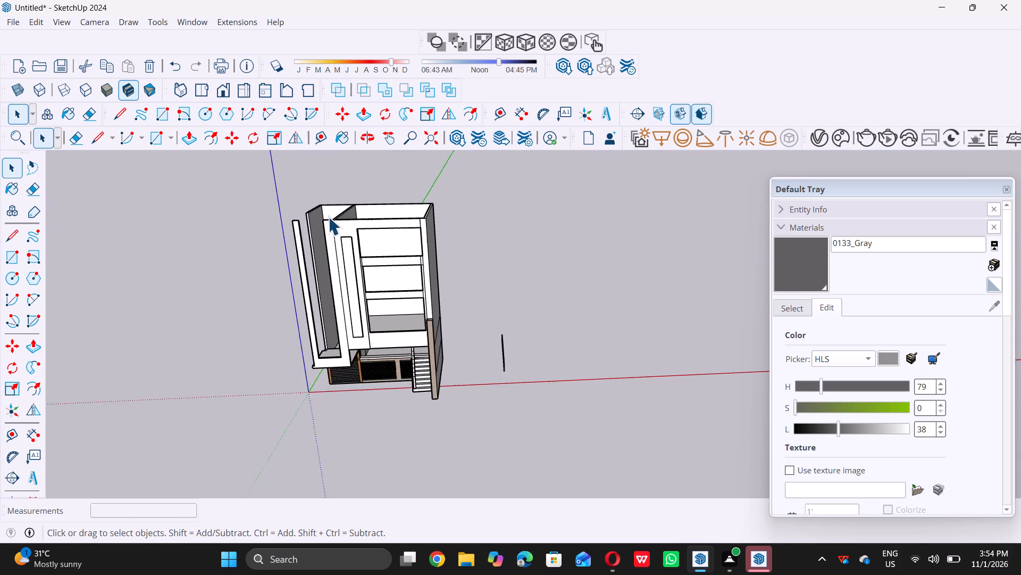
{"action": "scroll", "coordinate": [328, 217], "scroll_direction": "up", "scroll_amount": 7}
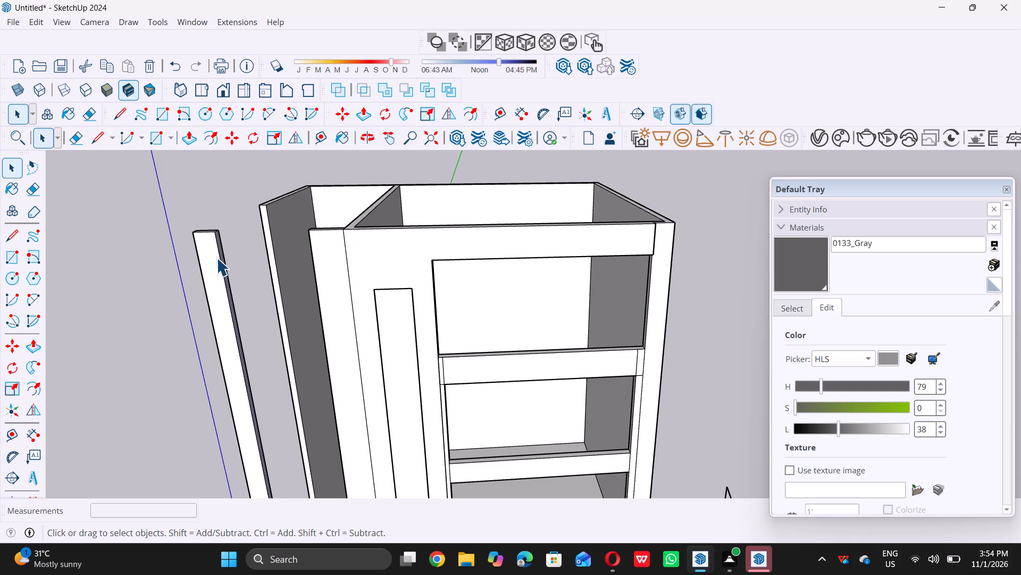
{"action": "scroll", "coordinate": [211, 239], "scroll_direction": "up", "scroll_amount": 7}
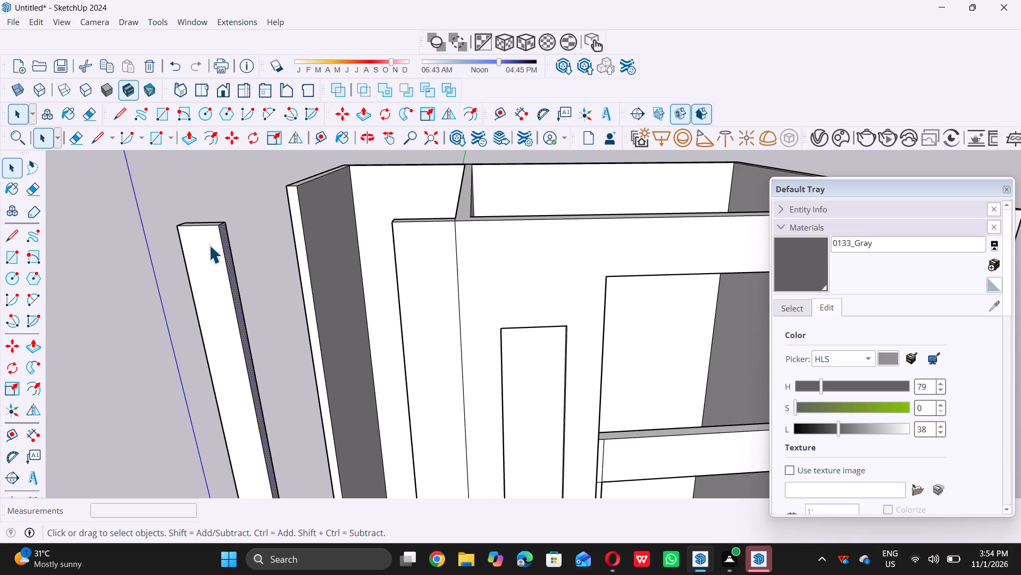
{"action": "triple_click", "coordinate": [211, 182]}
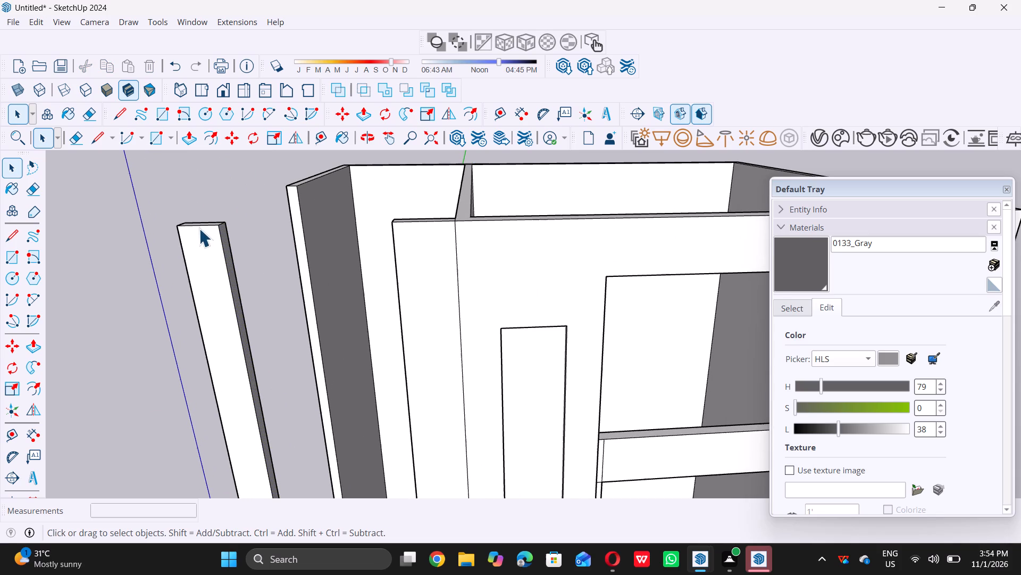
{"action": "scroll", "coordinate": [214, 259], "scroll_direction": "down", "scroll_amount": 3}
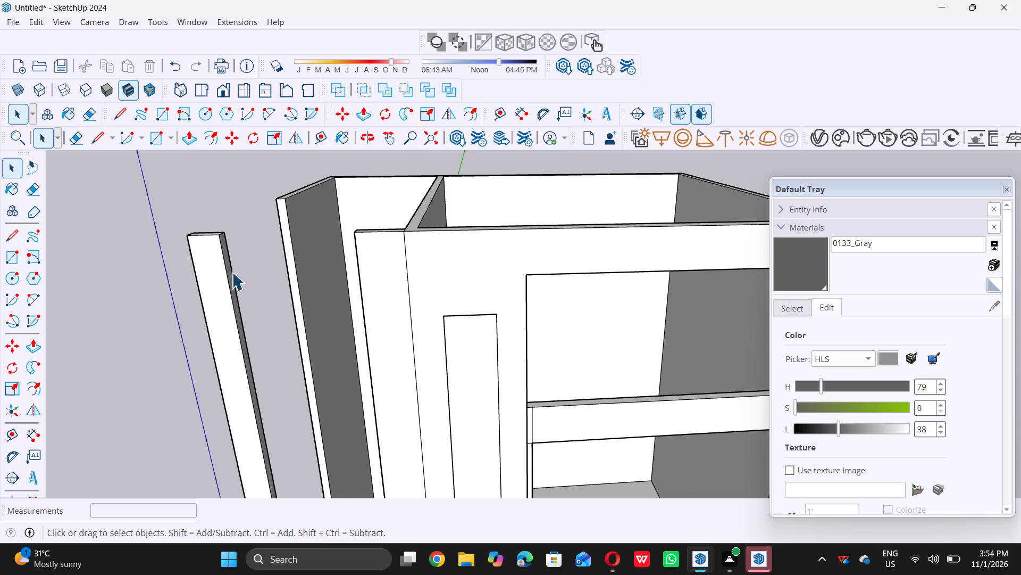
{"action": "scroll", "coordinate": [230, 234], "scroll_direction": "down", "scroll_amount": 10}
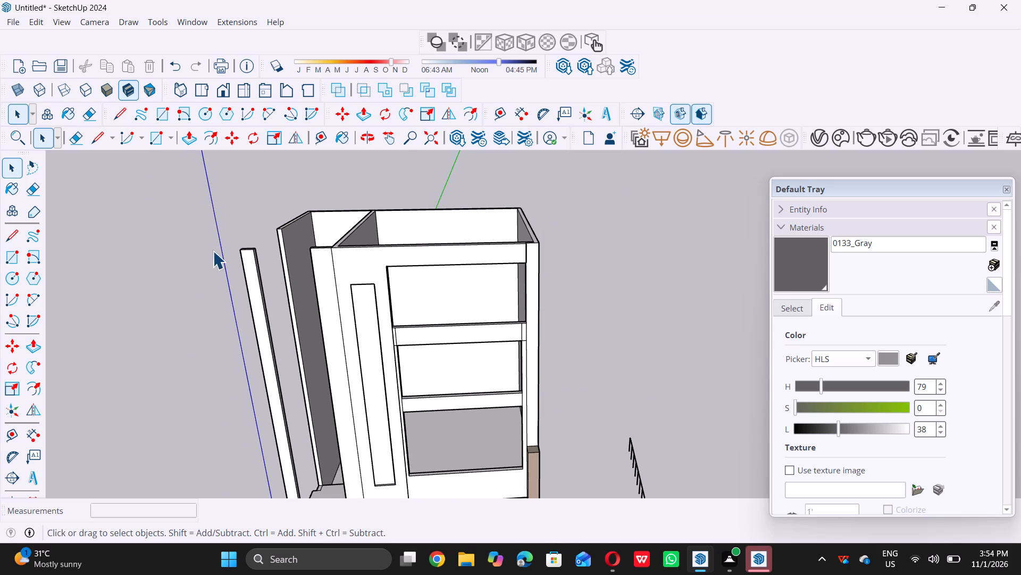
{"action": "scroll", "coordinate": [220, 236], "scroll_direction": "down", "scroll_amount": 4}
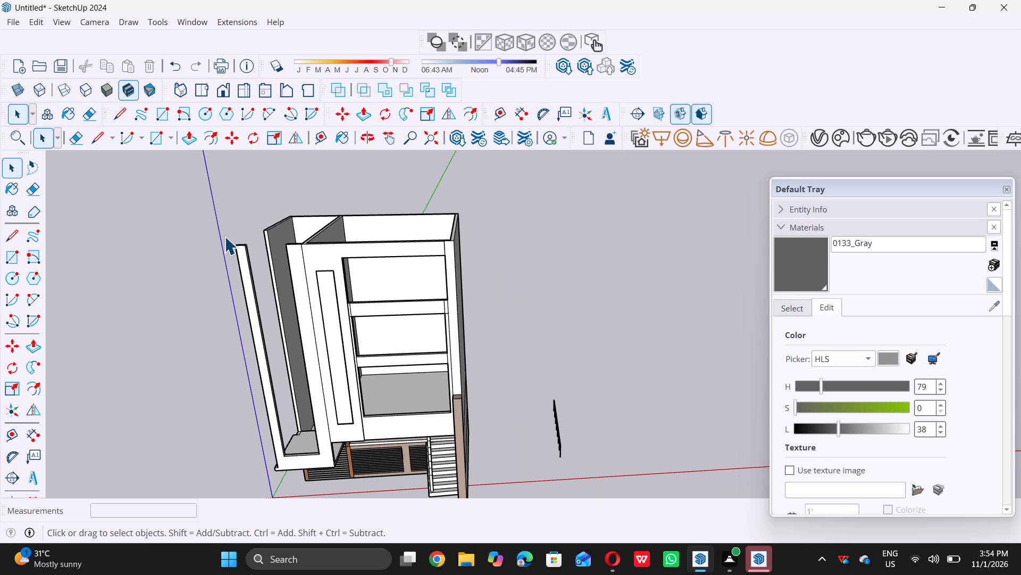
{"action": "middle_click_drag", "start_coordinate": [221, 239], "coordinate": [199, 308]}
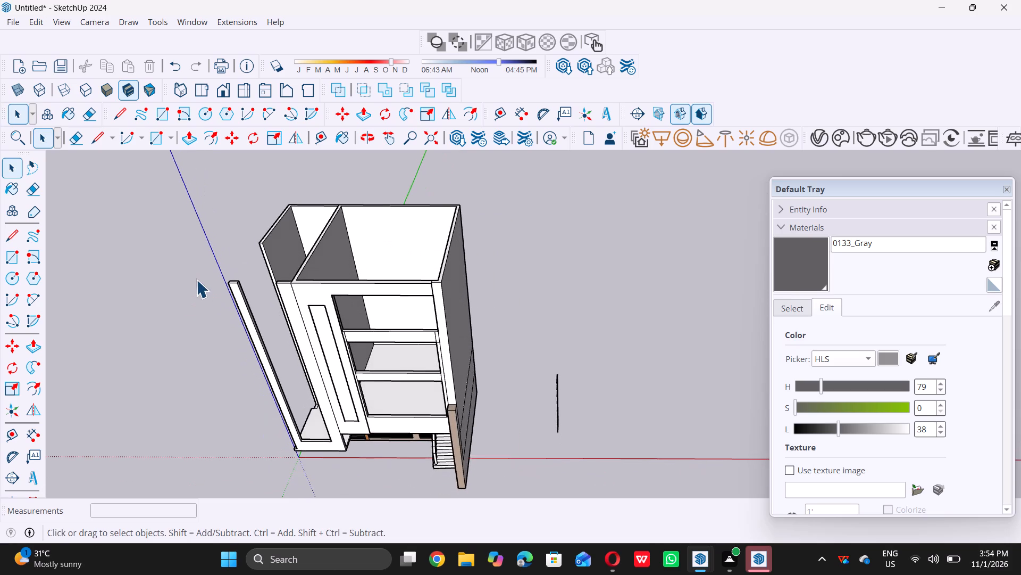
{"action": "scroll", "coordinate": [196, 280], "scroll_direction": "up", "scroll_amount": 7}
{"action": "scroll", "coordinate": [257, 287], "scroll_direction": "up", "scroll_amount": 10}
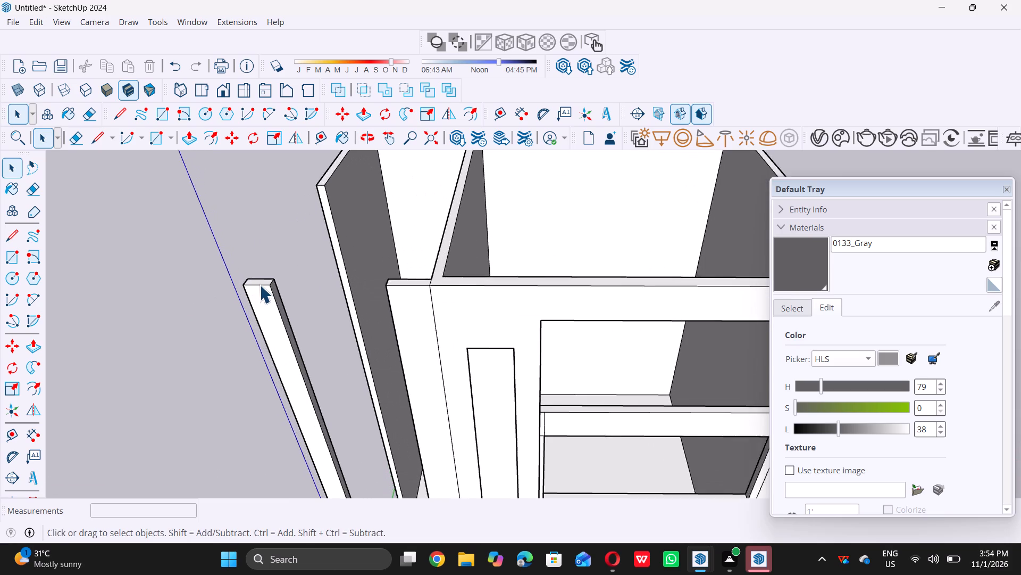
Push/Pull the top face of the balcony's outer-end column up 4'.
{"action": "scroll", "coordinate": [260, 285], "scroll_direction": "up", "scroll_amount": 14}
{"action": "left_click", "coordinate": [261, 282]}
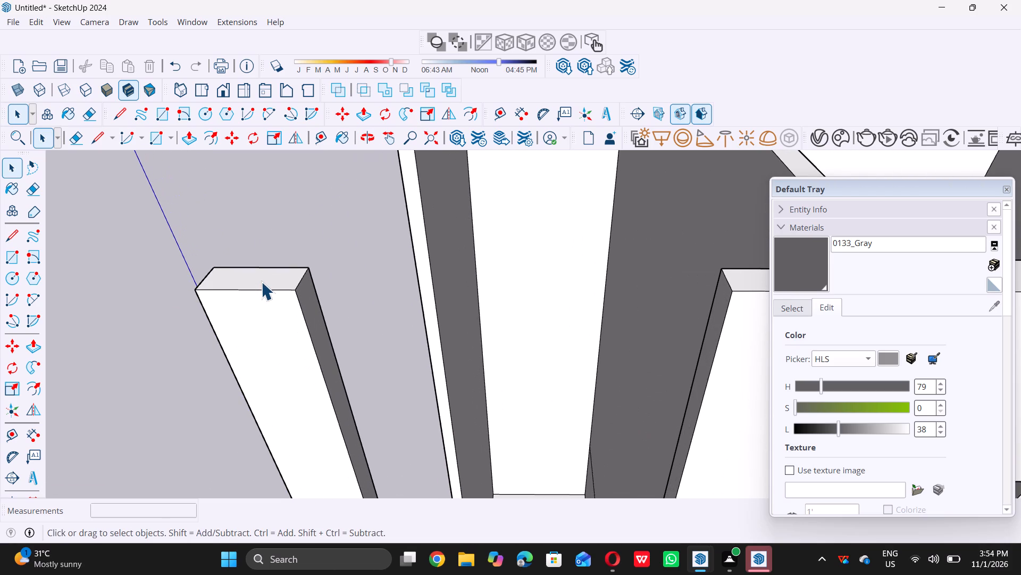
{"action": "key", "text": "p"}
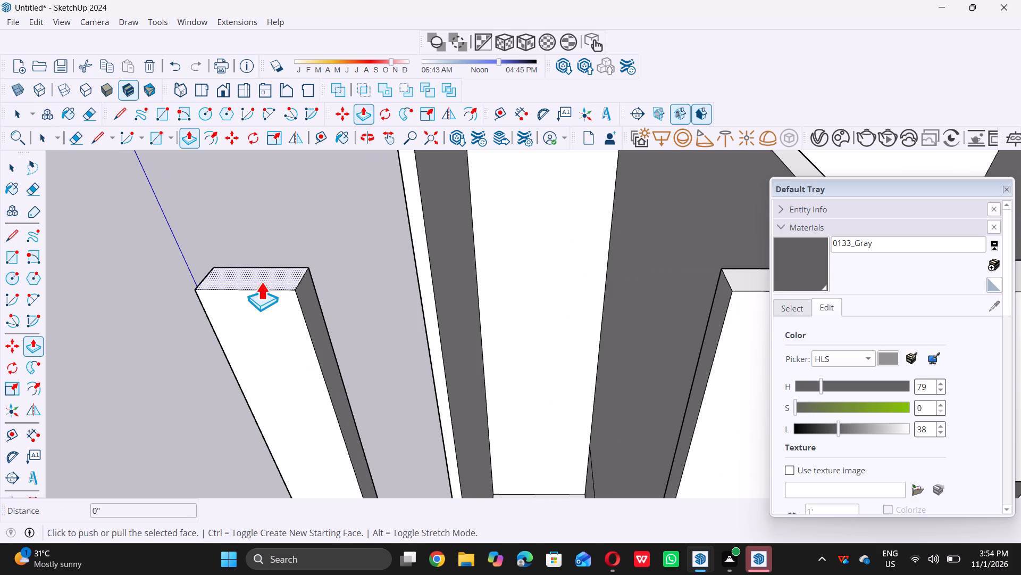
{"action": "left_click", "coordinate": [259, 273]}
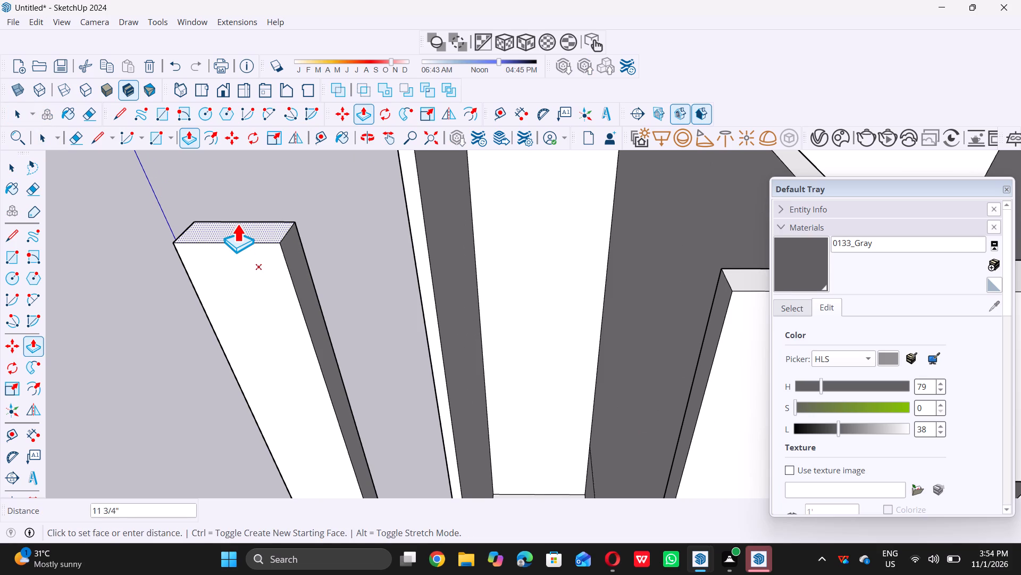
{"action": "key", "text": "4"}
{"action": "key", "text": "apostrophe"}
{"action": "key", "text": "Return"}
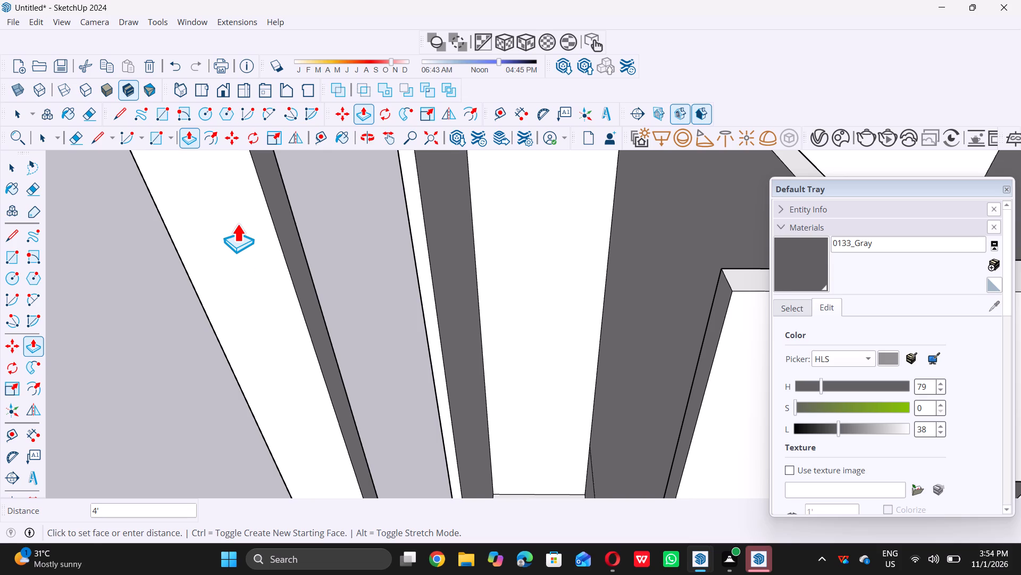
{"action": "key", "text": "space"}
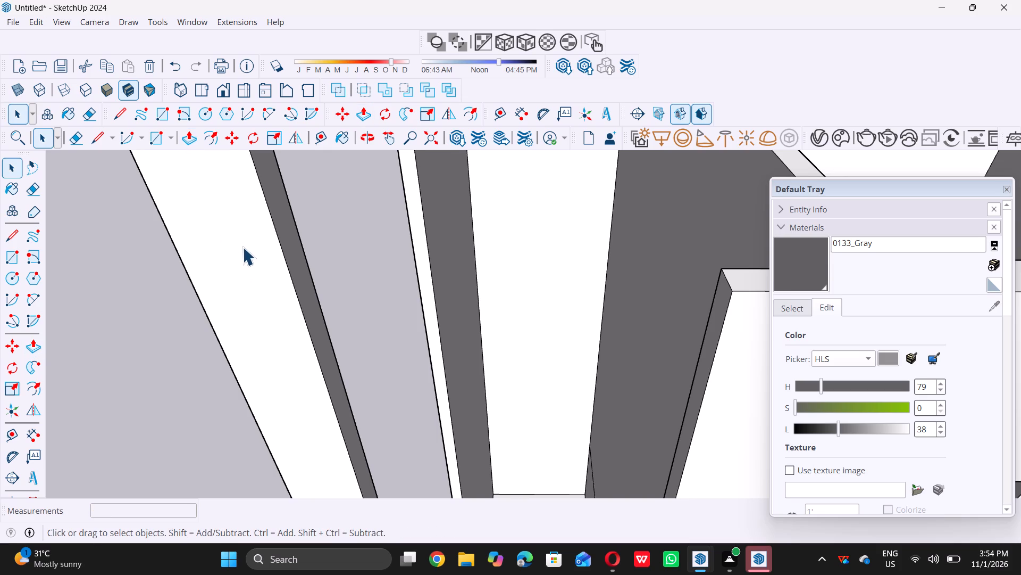
Examine the raised outer-end column's height against the rest of the house facade.
{"action": "scroll", "coordinate": [249, 259], "scroll_direction": "down", "scroll_amount": 20}
{"action": "scroll", "coordinate": [249, 259], "scroll_direction": "down", "scroll_amount": 7}
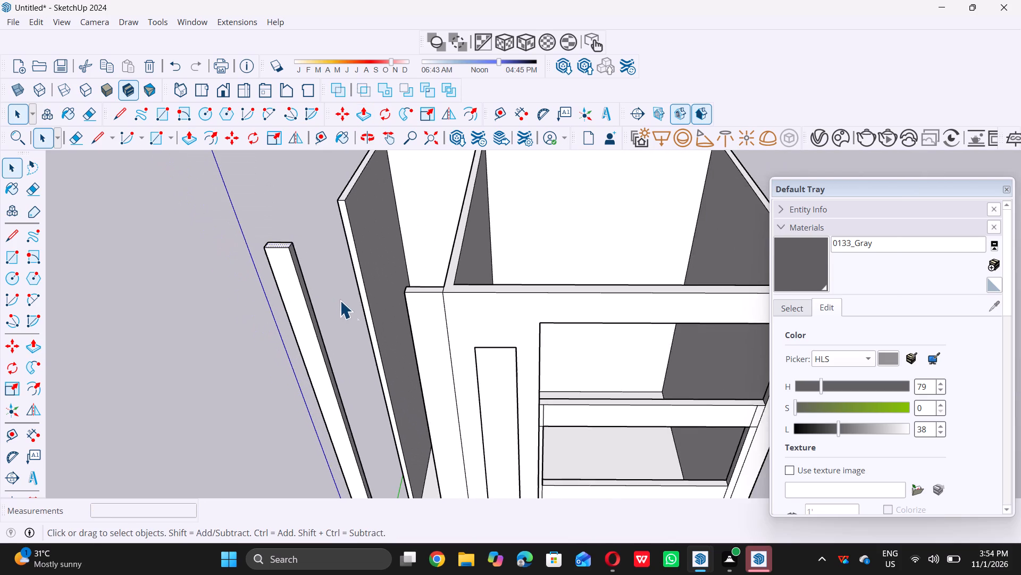
{"action": "middle_click_drag", "start_coordinate": [350, 331], "coordinate": [361, 244]}
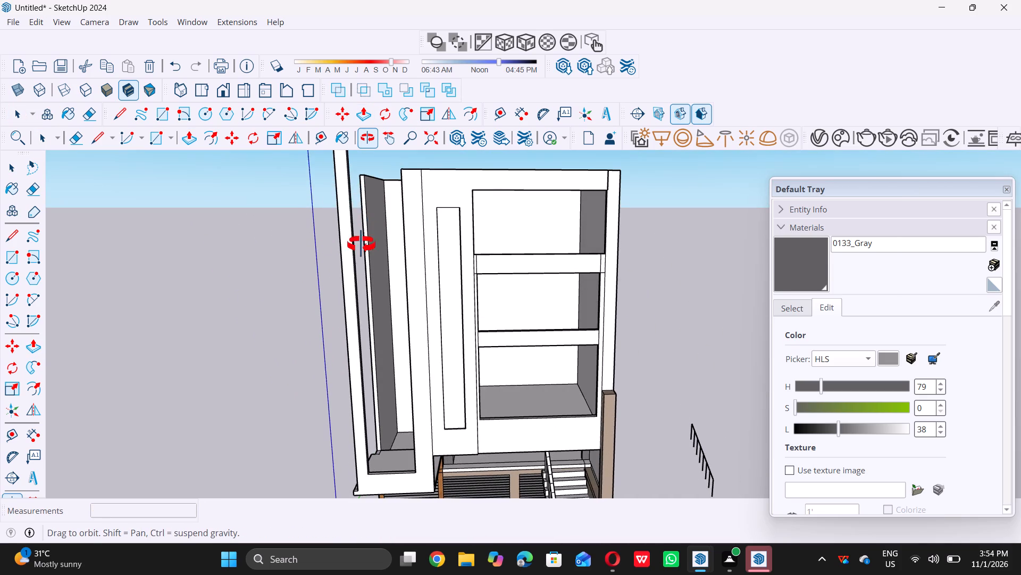
{"action": "middle_click_drag", "start_coordinate": [361, 244], "coordinate": [357, 260]}
{"action": "middle_click", "coordinate": [357, 260]}
{"action": "scroll", "coordinate": [363, 273], "scroll_direction": "down", "scroll_amount": 8}
{"action": "middle_click_drag", "start_coordinate": [364, 290], "coordinate": [376, 274]}
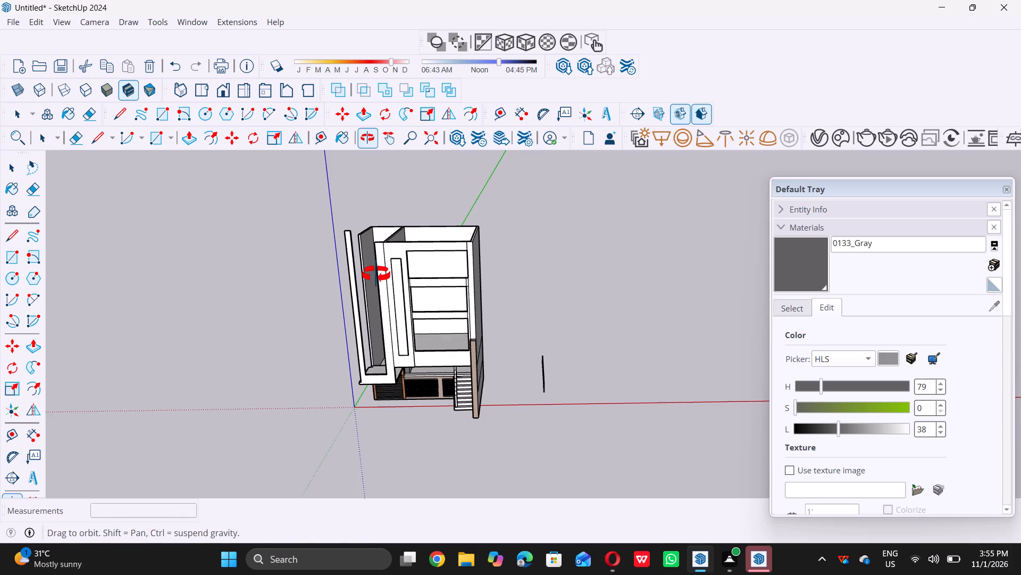
{"action": "middle_click_drag", "start_coordinate": [376, 274], "coordinate": [392, 255]}
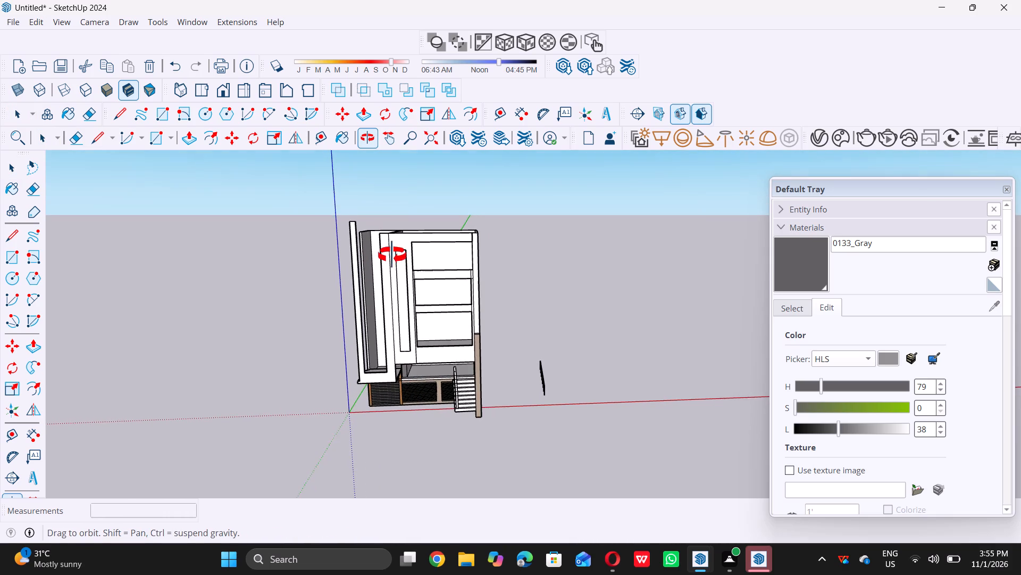
{"action": "middle_click_drag", "start_coordinate": [392, 255], "coordinate": [393, 256]}
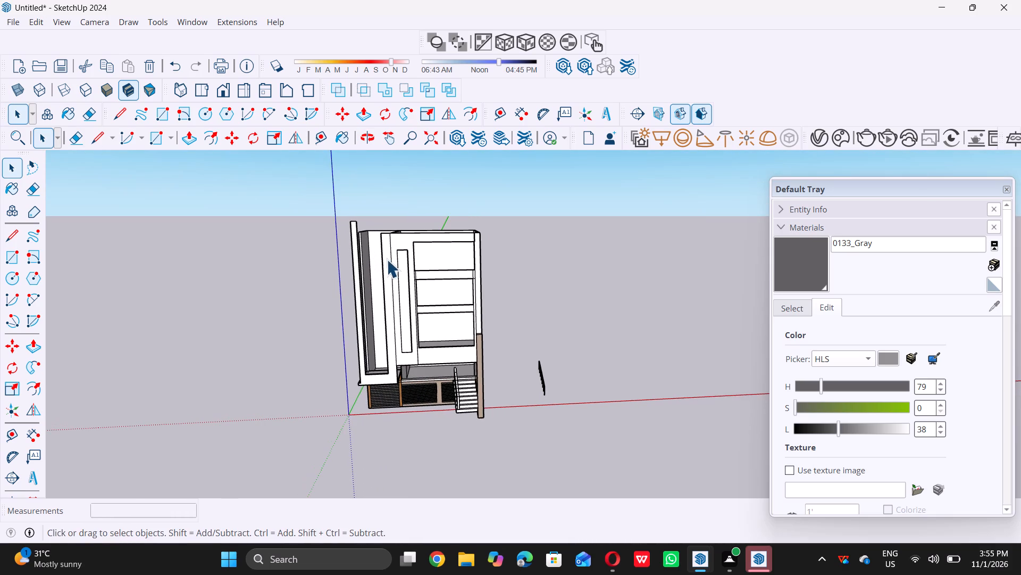
Place a construction guide 4' below the top edge of the outer-end column's inner side face.
{"action": "scroll", "coordinate": [358, 225], "scroll_direction": "up", "scroll_amount": 8}
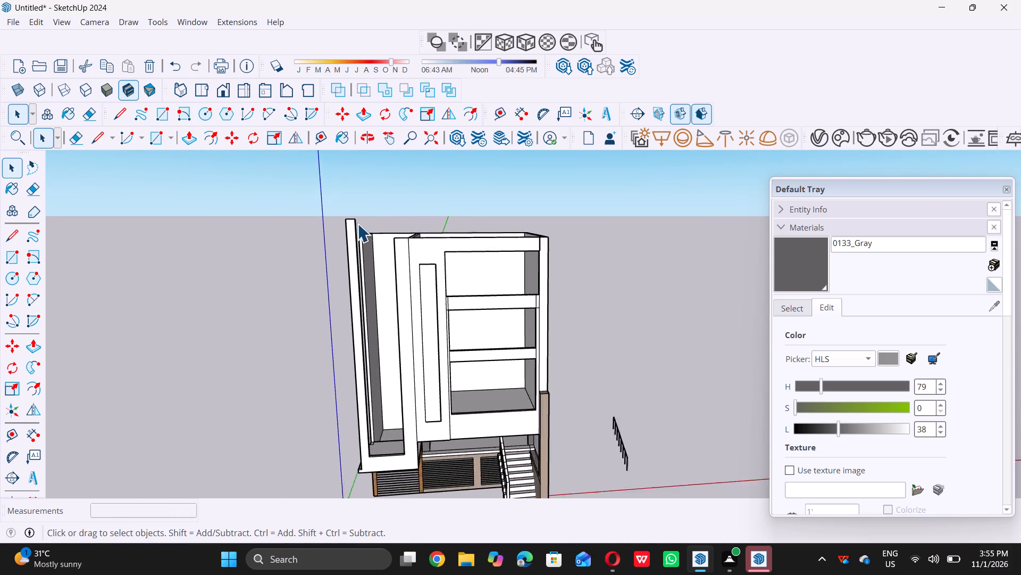
{"action": "scroll", "coordinate": [357, 224], "scroll_direction": "up", "scroll_amount": 2}
{"action": "middle_click_drag", "start_coordinate": [358, 228], "coordinate": [285, 251]}
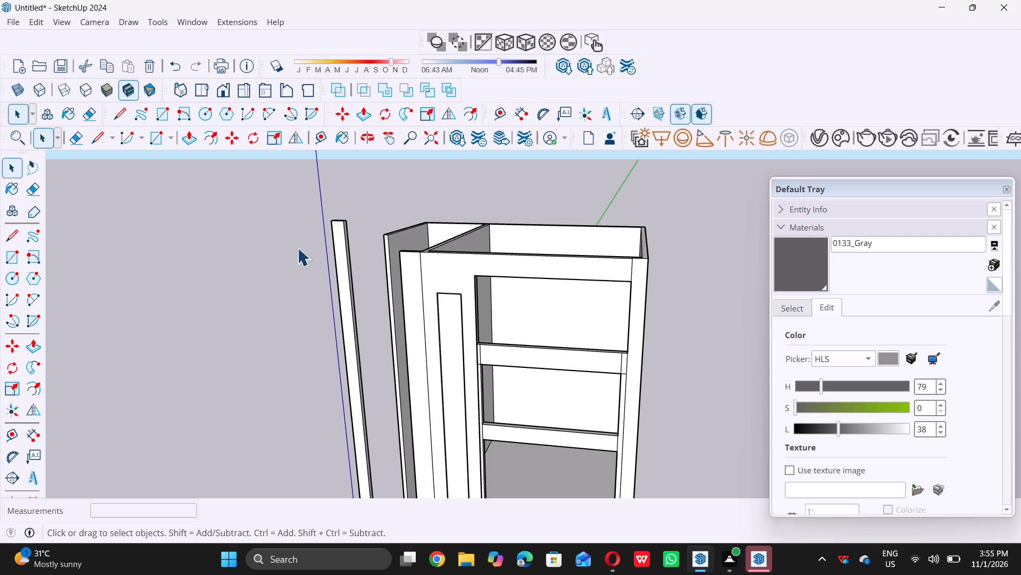
{"action": "scroll", "coordinate": [347, 223], "scroll_direction": "up", "scroll_amount": 11}
{"action": "middle_click_drag", "start_coordinate": [341, 224], "coordinate": [321, 235]}
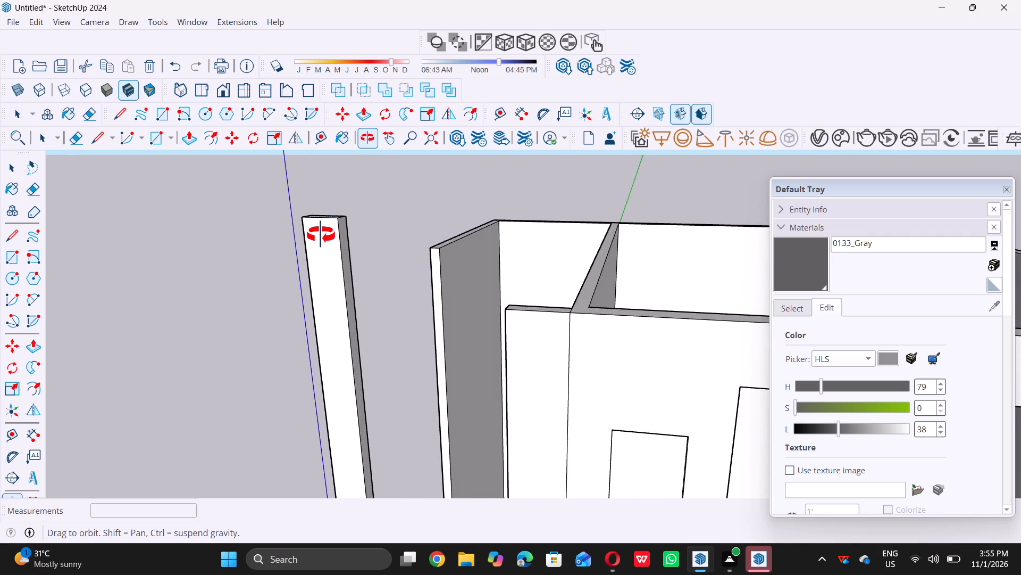
{"action": "middle_click_drag", "start_coordinate": [321, 235], "coordinate": [320, 235]}
{"action": "scroll", "coordinate": [327, 233], "scroll_direction": "up", "scroll_amount": 5}
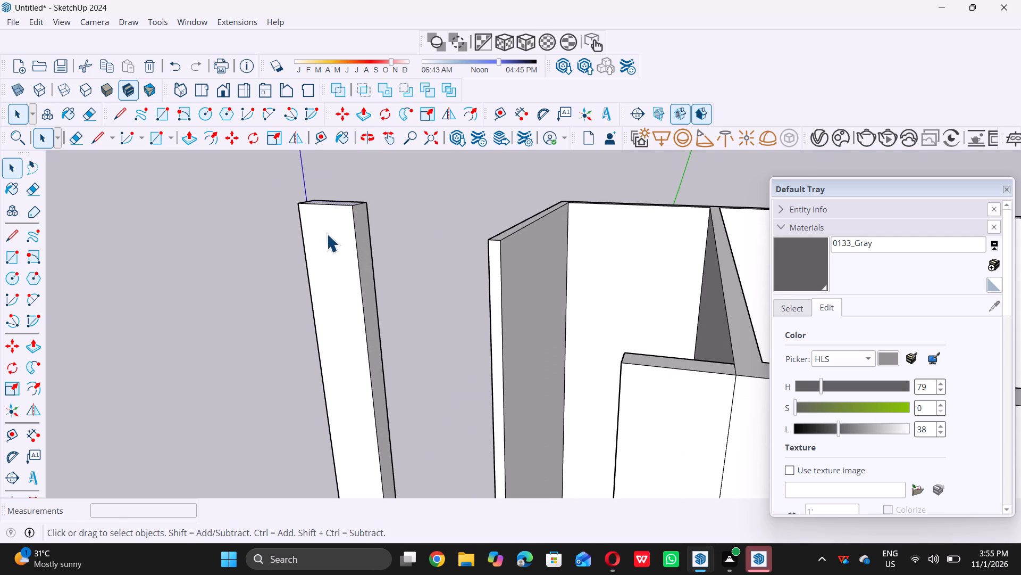
{"action": "key", "text": "t"}
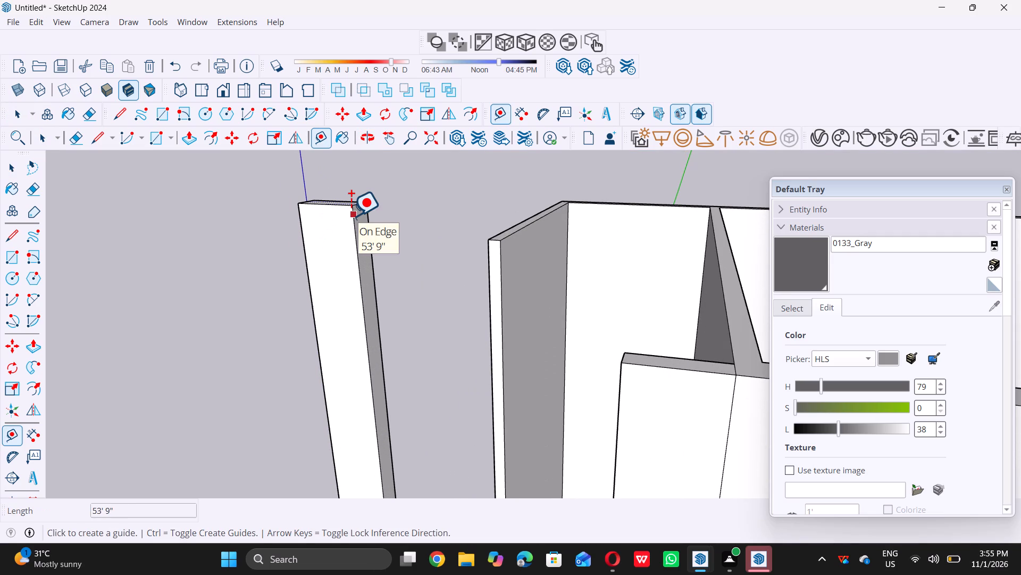
{"action": "scroll", "coordinate": [351, 216], "scroll_direction": "up", "scroll_amount": 8}
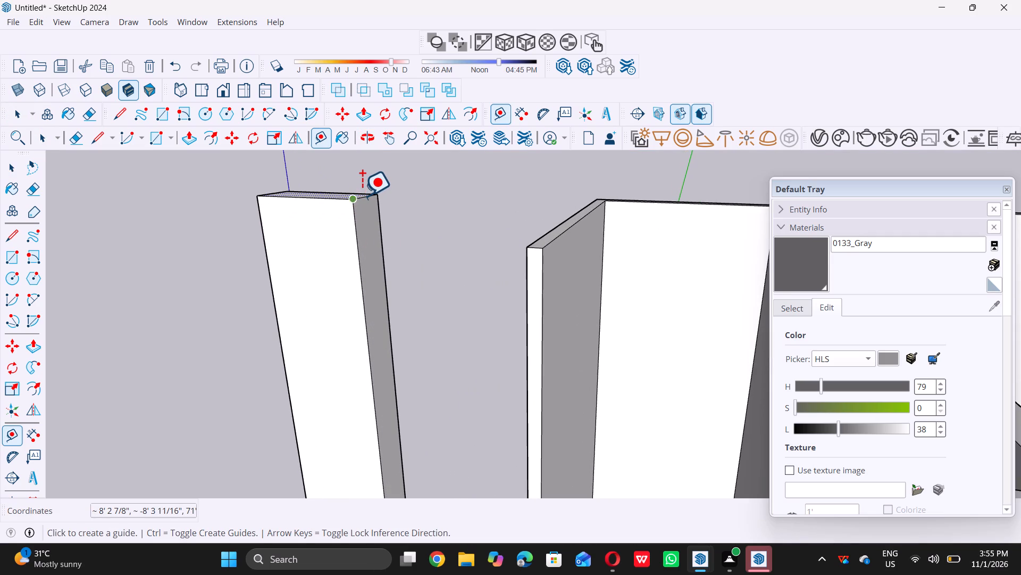
{"action": "left_click", "coordinate": [362, 195]}
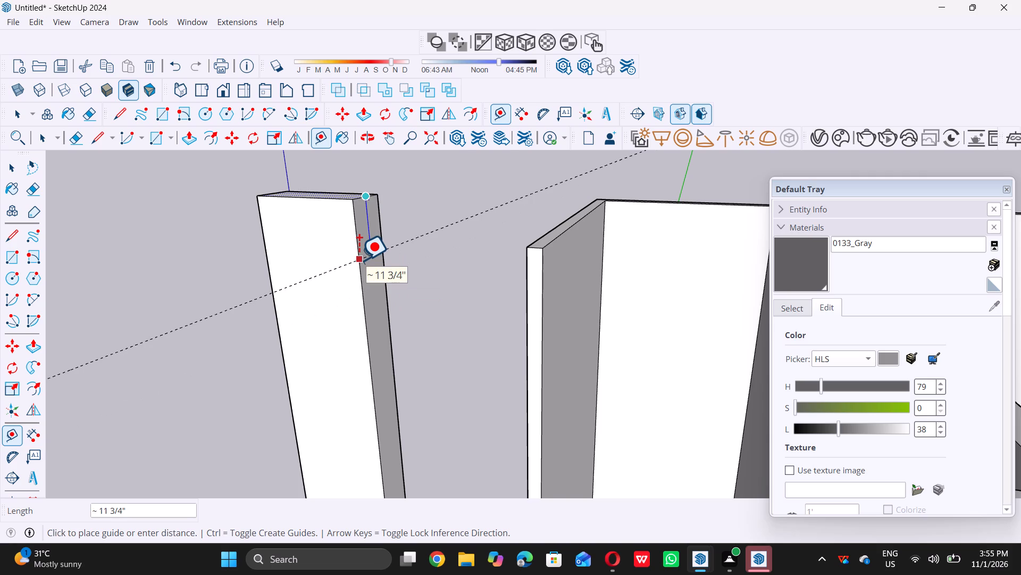
{"action": "type", "text": "4'"}
{"action": "key", "text": "Return"}
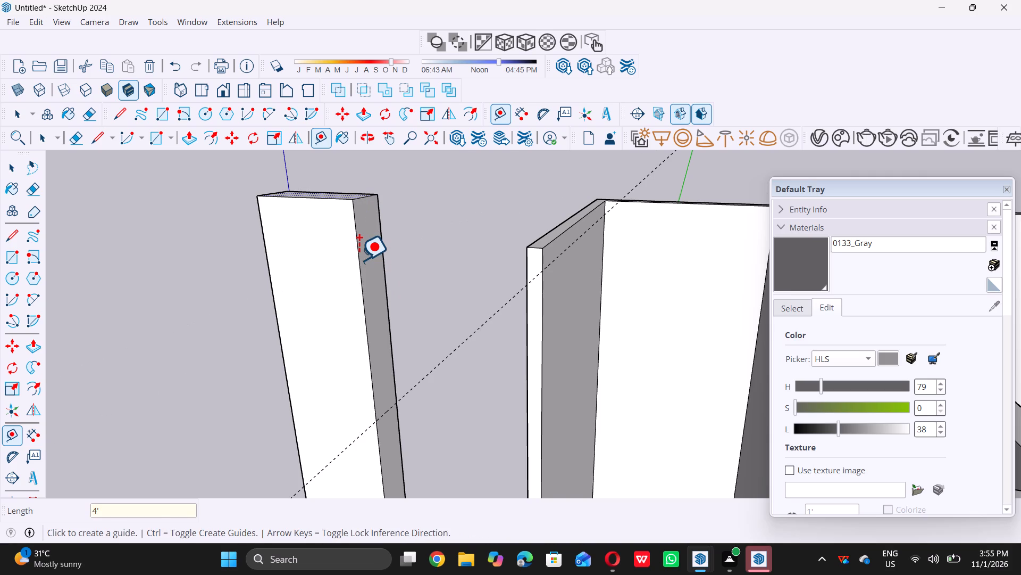
{"action": "key", "text": "space"}
Draw a 4' by 9" rectangle on the column's inner side face, from its top corner down to the guide.
{"action": "scroll", "coordinate": [368, 266], "scroll_direction": "down", "scroll_amount": 5}
{"action": "middle_click_drag", "start_coordinate": [455, 287], "coordinate": [422, 294]}
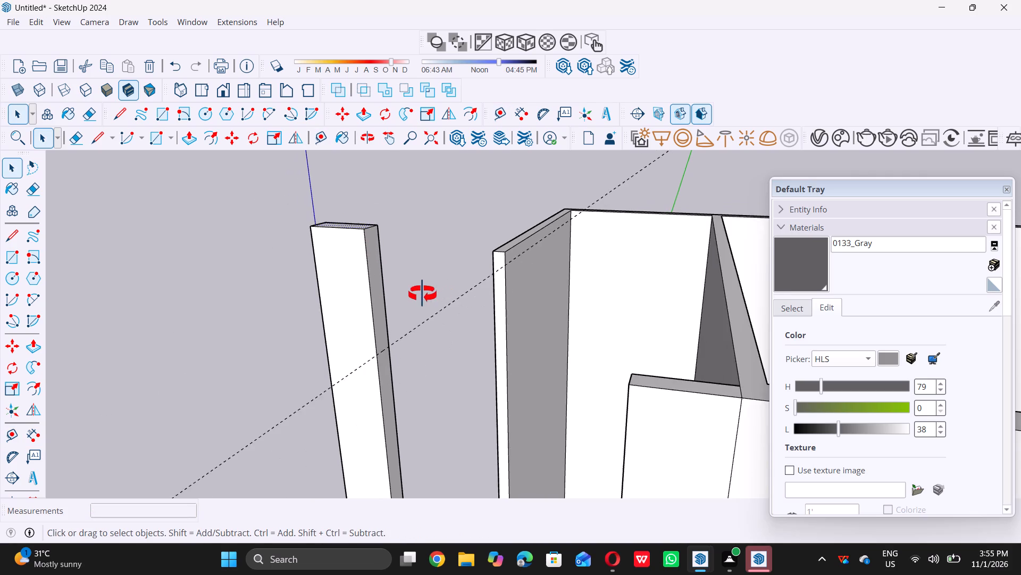
{"action": "middle_click_drag", "start_coordinate": [422, 294], "coordinate": [395, 295]}
{"action": "key", "text": "r"}
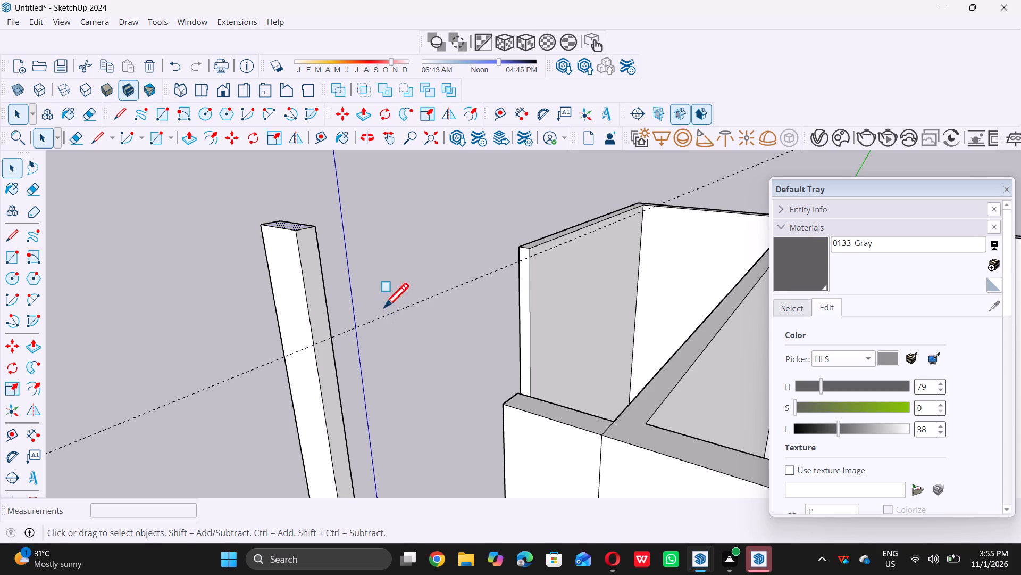
{"action": "left_click", "coordinate": [300, 231]}
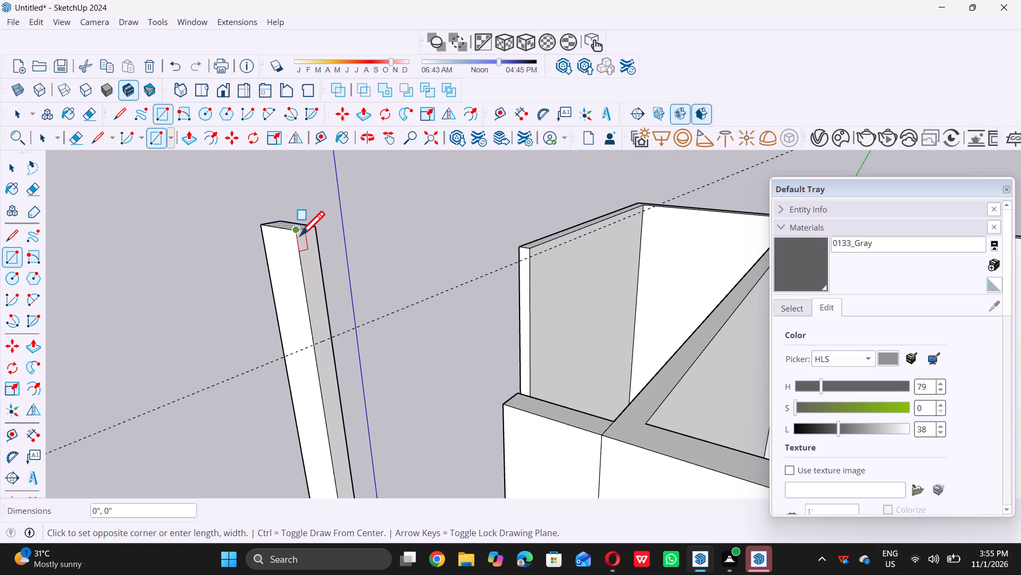
{"action": "double_click", "coordinate": [331, 335]}
{"action": "key", "text": "space"}
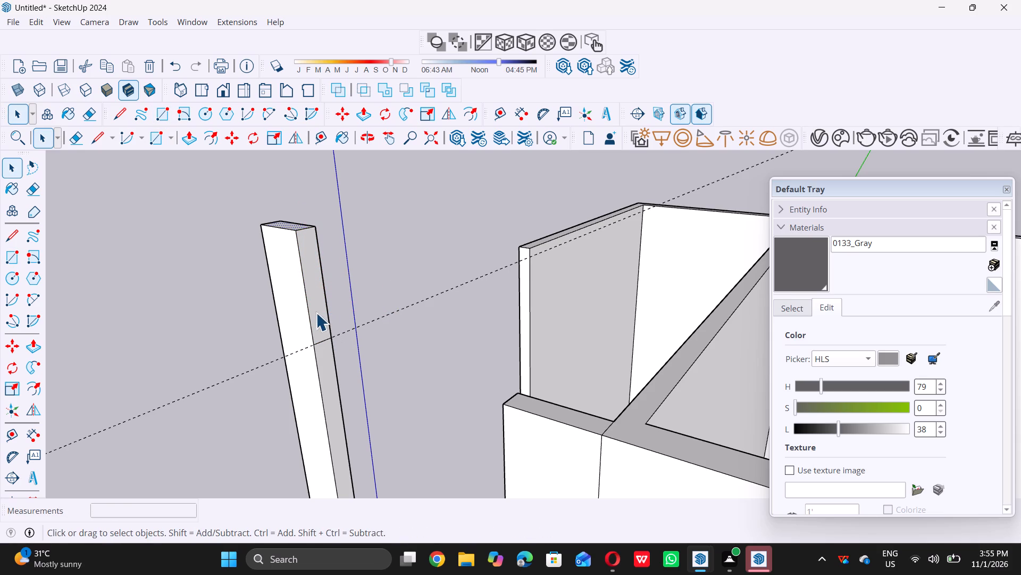
Push/Pull the rectangle 10' 11 1/2" across the balcony opening to the main facade's top corner, forming a header beam.
{"action": "left_click", "coordinate": [316, 313]}
{"action": "key", "text": "p"}
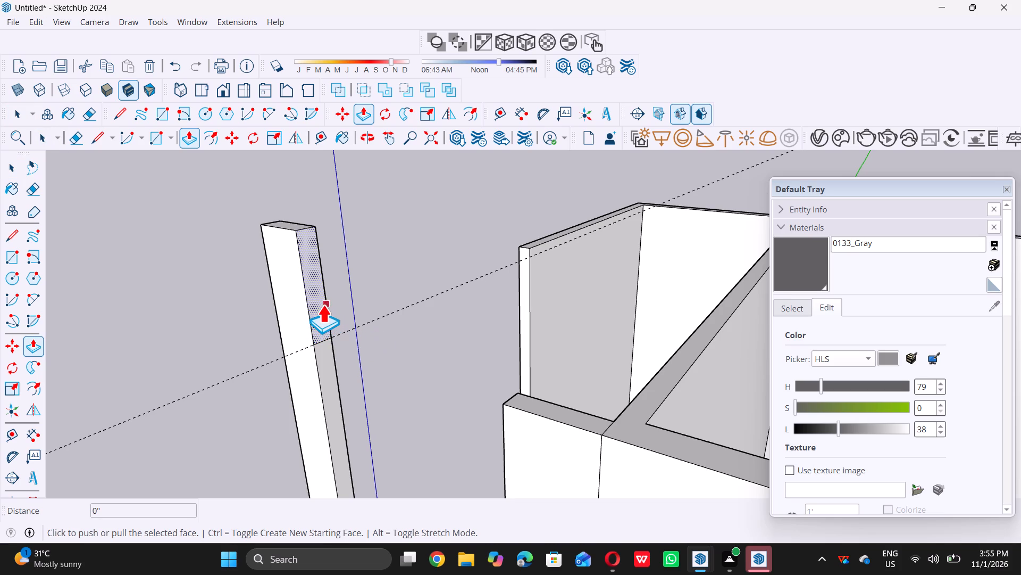
{"action": "left_click", "coordinate": [317, 306]}
{"action": "scroll", "coordinate": [386, 346], "scroll_direction": "down", "scroll_amount": 9}
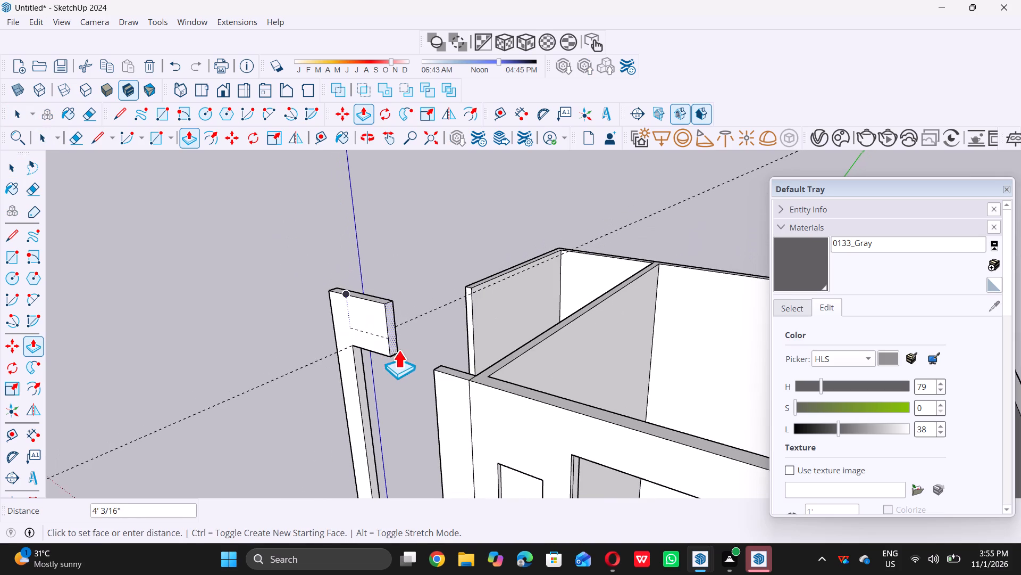
{"action": "triple_click", "coordinate": [472, 381]}
{"action": "key", "text": "space"}
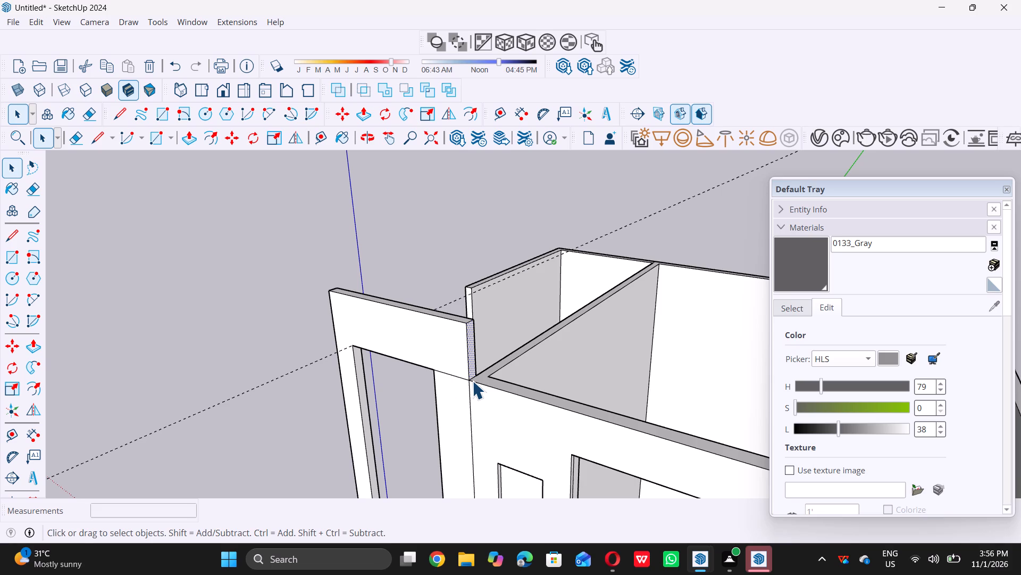
Push/Pull the header beam's end face about 30' 9" along the main facade's top to its far corner.
{"action": "scroll", "coordinate": [472, 381], "scroll_direction": "down", "scroll_amount": 16}
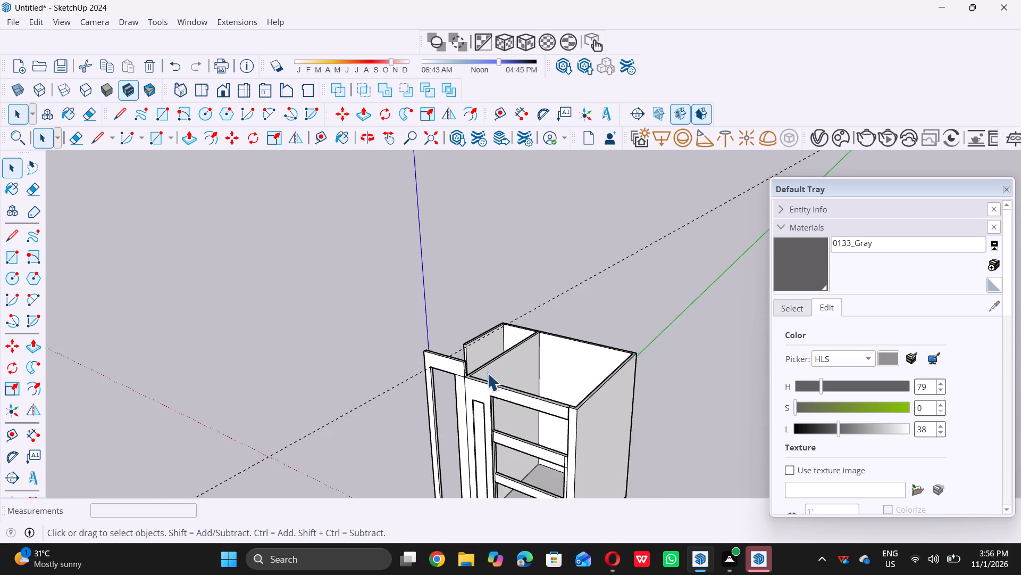
{"action": "scroll", "coordinate": [487, 373], "scroll_direction": "down", "scroll_amount": 3}
{"action": "middle_click_drag", "start_coordinate": [493, 441], "coordinate": [499, 423]}
{"action": "scroll", "coordinate": [462, 393], "scroll_direction": "up", "scroll_amount": 5}
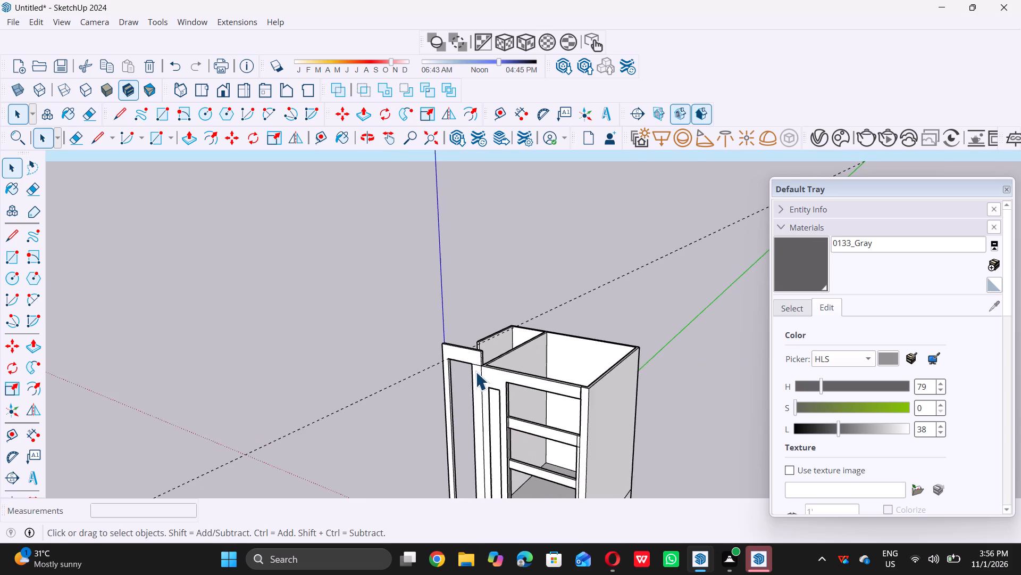
{"action": "scroll", "coordinate": [482, 356], "scroll_direction": "up", "scroll_amount": 10}
{"action": "scroll", "coordinate": [482, 365], "scroll_direction": "up", "scroll_amount": 11}
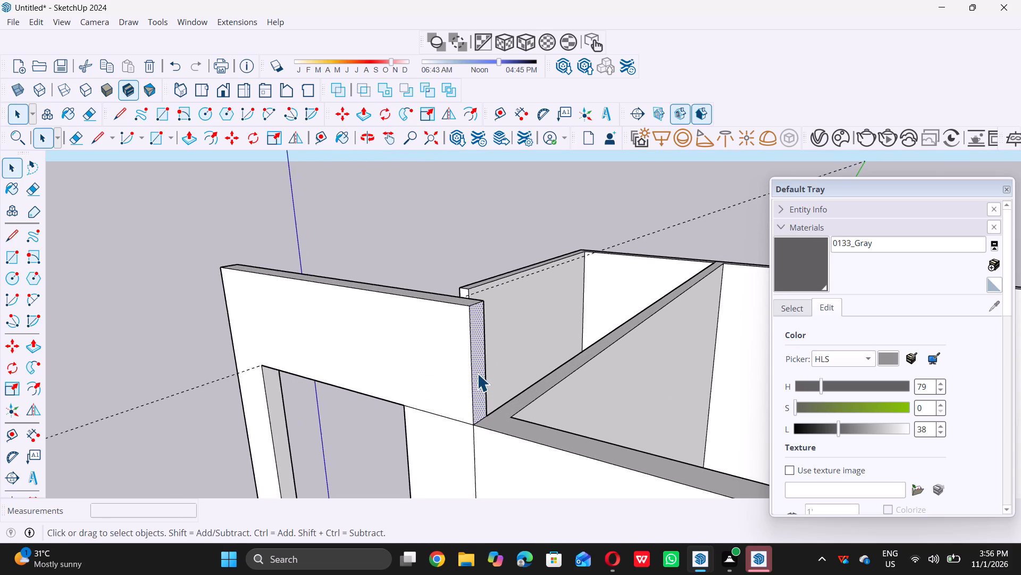
{"action": "key", "text": "p"}
{"action": "left_click", "coordinate": [477, 373]}
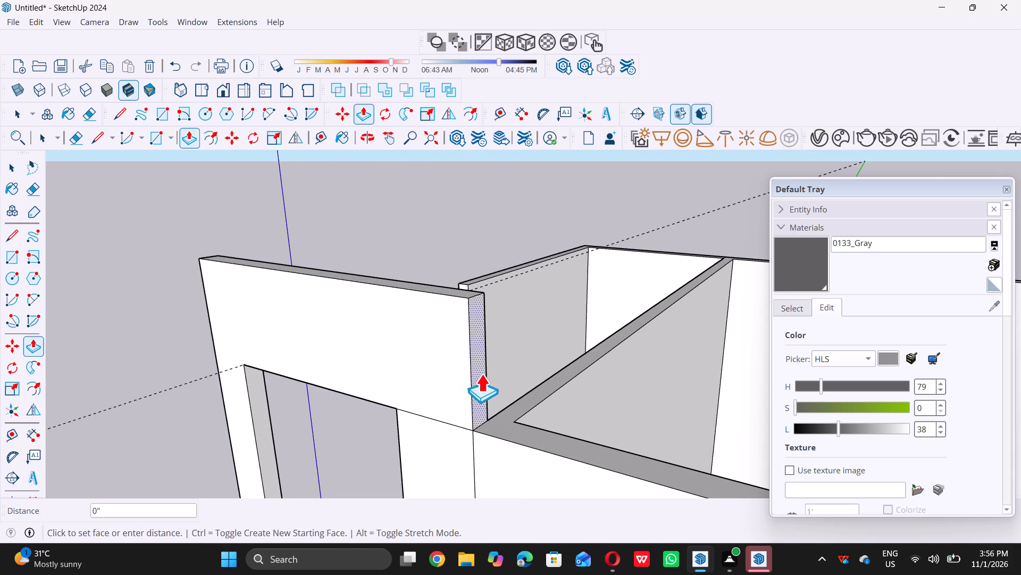
{"action": "scroll", "coordinate": [539, 409], "scroll_direction": "down", "scroll_amount": 20}
{"action": "scroll", "coordinate": [539, 409], "scroll_direction": "down", "scroll_amount": 3}
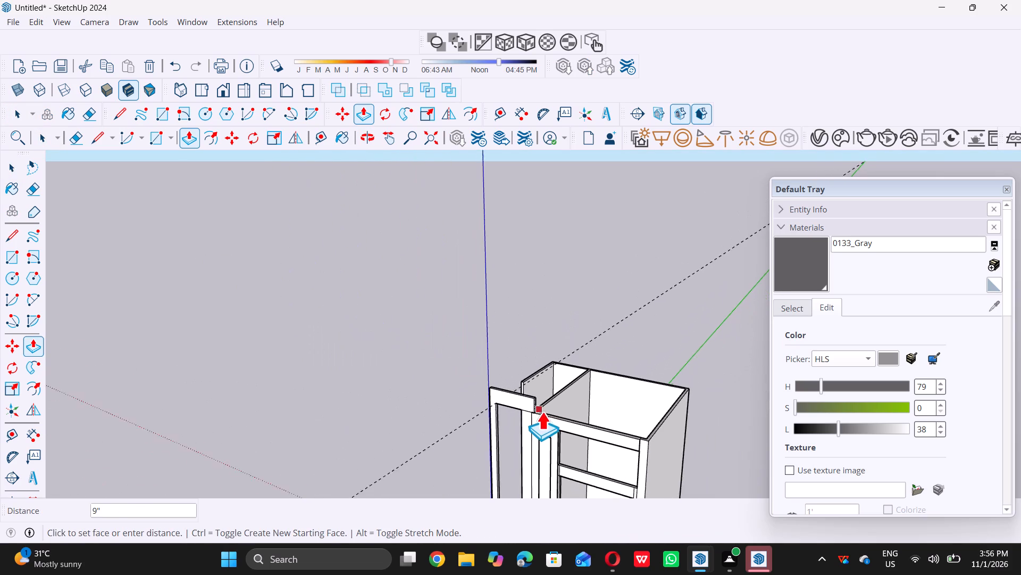
{"action": "triple_click", "coordinate": [637, 443]}
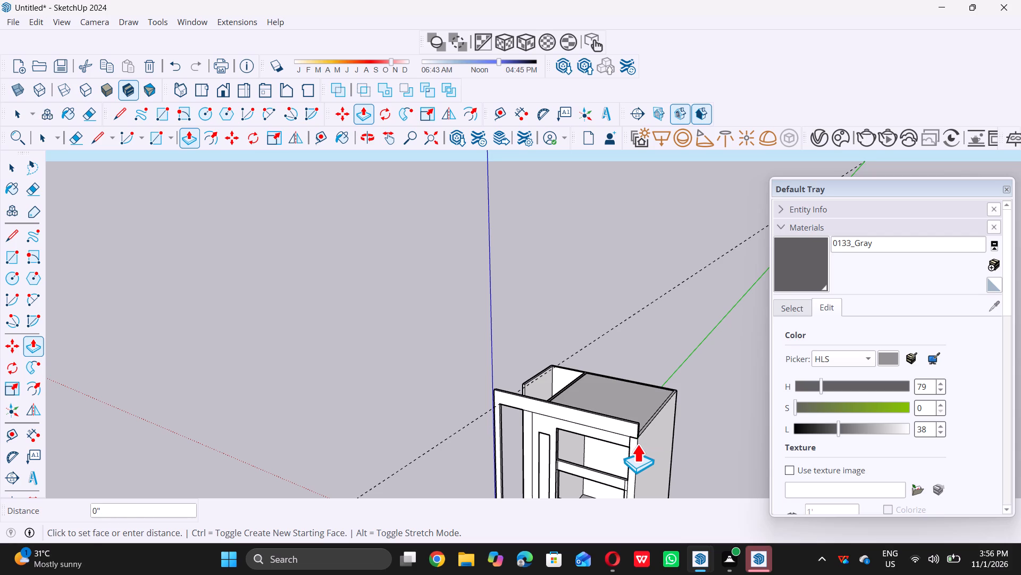
{"action": "key", "text": "space"}
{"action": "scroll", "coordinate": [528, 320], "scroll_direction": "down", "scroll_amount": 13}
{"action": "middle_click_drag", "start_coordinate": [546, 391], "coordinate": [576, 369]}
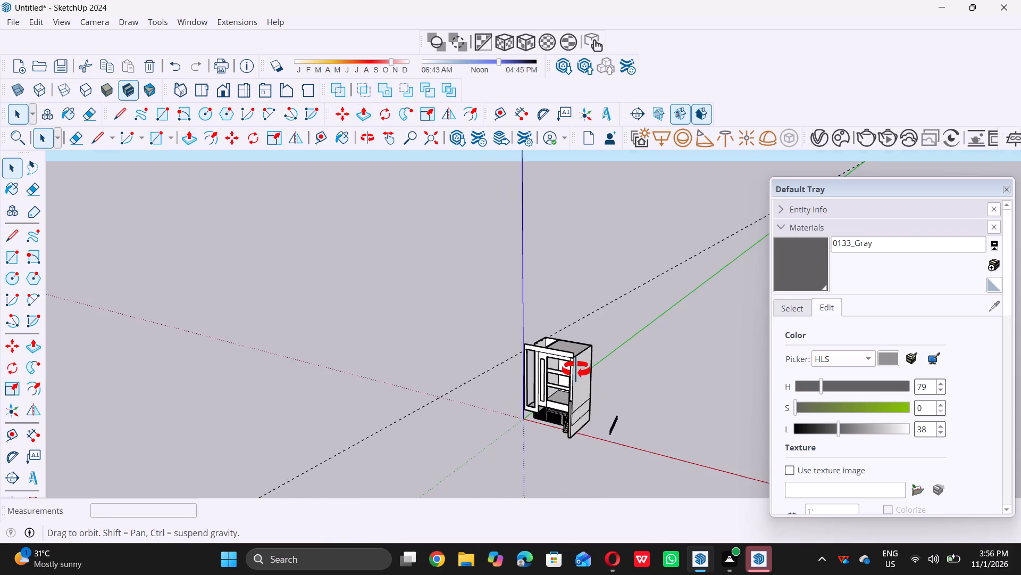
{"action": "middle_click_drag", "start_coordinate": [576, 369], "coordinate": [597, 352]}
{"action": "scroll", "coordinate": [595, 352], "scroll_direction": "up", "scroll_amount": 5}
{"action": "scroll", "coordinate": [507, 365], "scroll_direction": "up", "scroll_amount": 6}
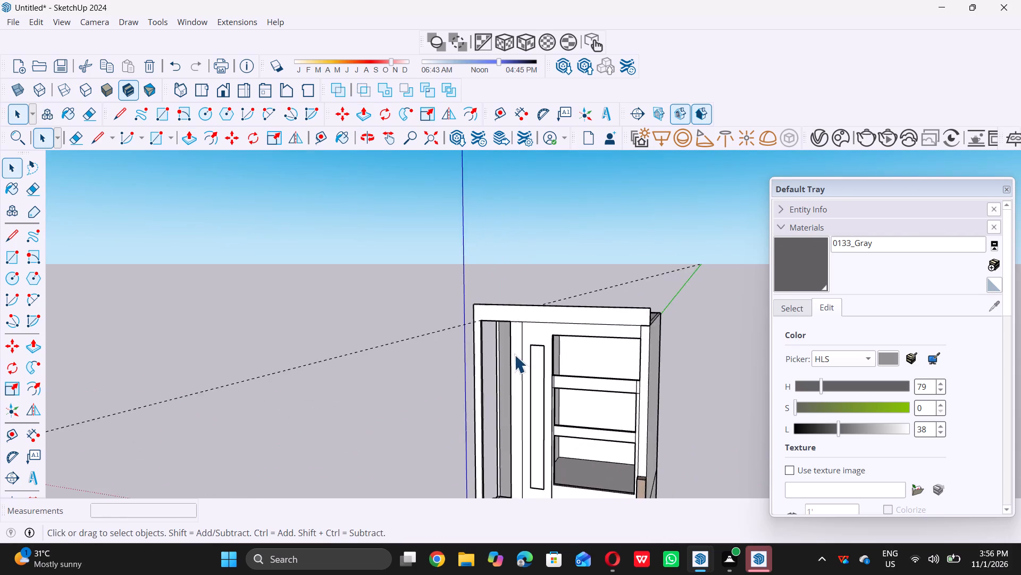
Delete all construction guides from the model.
{"action": "scroll", "coordinate": [514, 355], "scroll_direction": "up", "scroll_amount": 4}
{"action": "scroll", "coordinate": [515, 355], "scroll_direction": "down", "scroll_amount": 10}
{"action": "middle_click_drag", "start_coordinate": [515, 383], "coordinate": [573, 358]}
{"action": "double_click", "coordinate": [33, 24]}
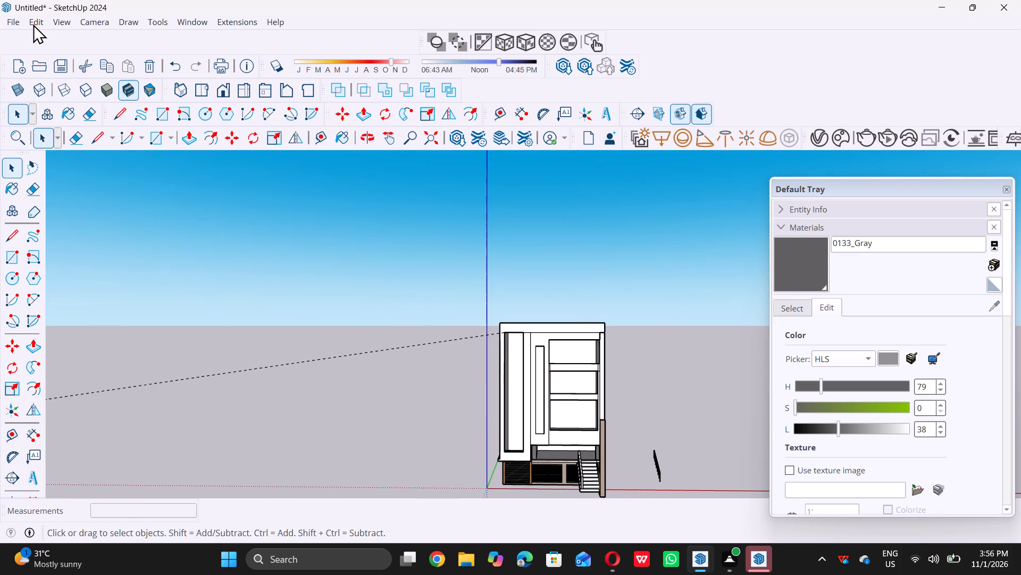
{"action": "left_click", "coordinate": [33, 24]}
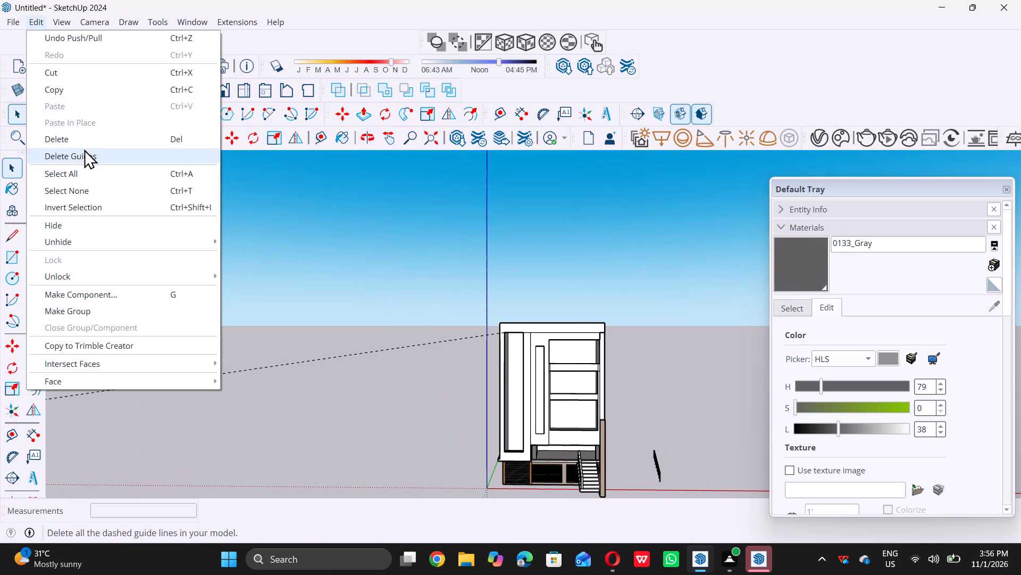
{"action": "left_click", "coordinate": [86, 153]}
Examine the whole house front, including the balcony frame, top beam and facade openings, from several angles.
{"action": "scroll", "coordinate": [81, 177], "scroll_direction": "down", "scroll_amount": 10}
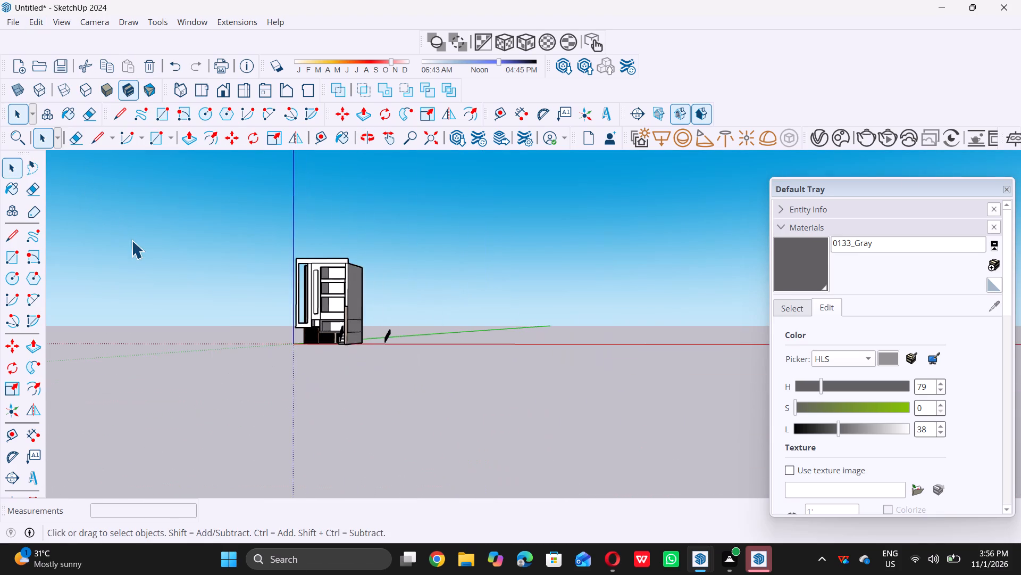
{"action": "middle_click_drag", "start_coordinate": [131, 240], "coordinate": [199, 265]}
{"action": "scroll", "coordinate": [265, 283], "scroll_direction": "up", "scroll_amount": 6}
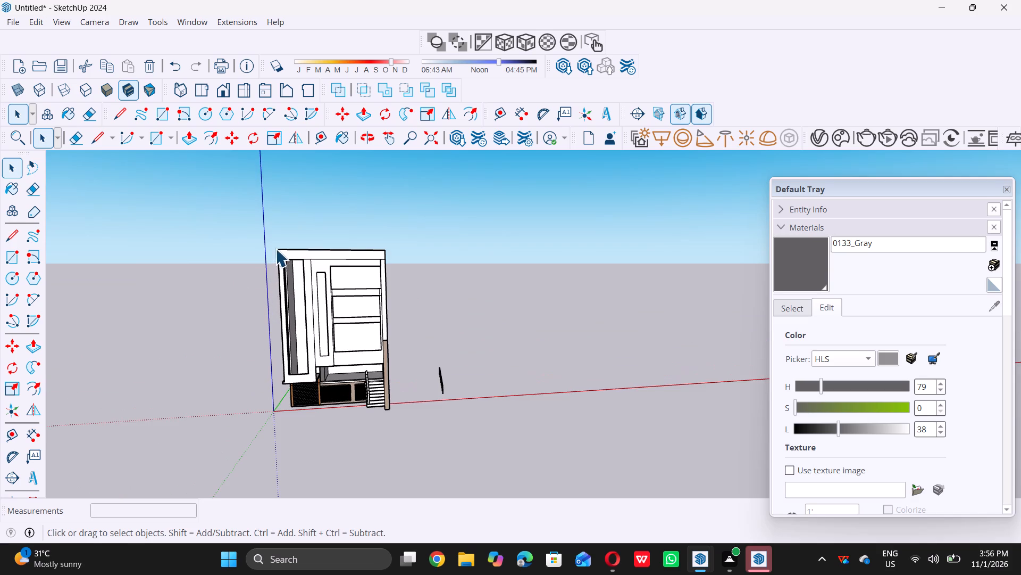
{"action": "scroll", "coordinate": [270, 252], "scroll_direction": "up", "scroll_amount": 5}
{"action": "scroll", "coordinate": [274, 244], "scroll_direction": "down", "scroll_amount": 4}
{"action": "middle_click_drag", "start_coordinate": [275, 227], "coordinate": [266, 255]}
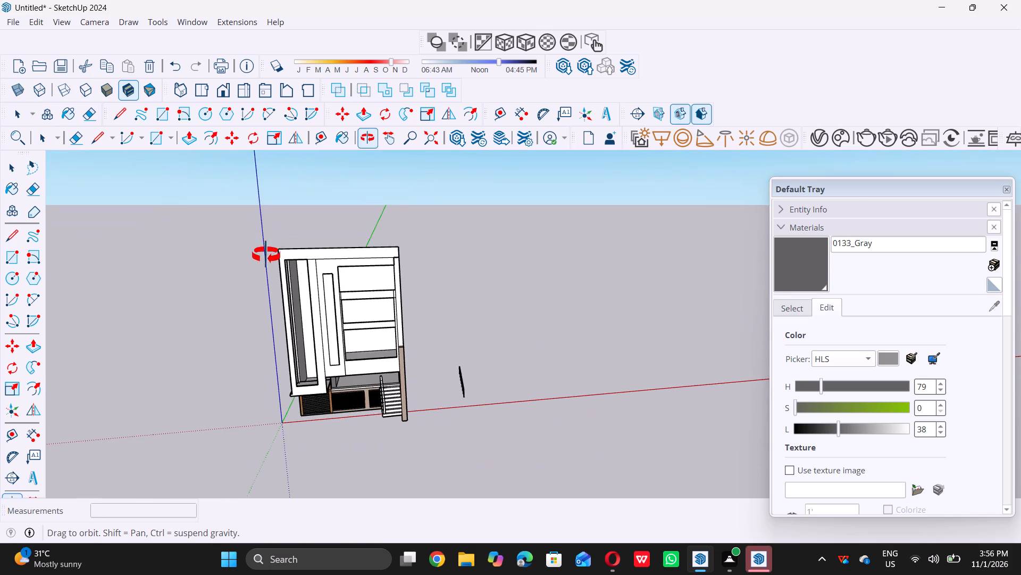
{"action": "middle_click_drag", "start_coordinate": [266, 255], "coordinate": [264, 256]}
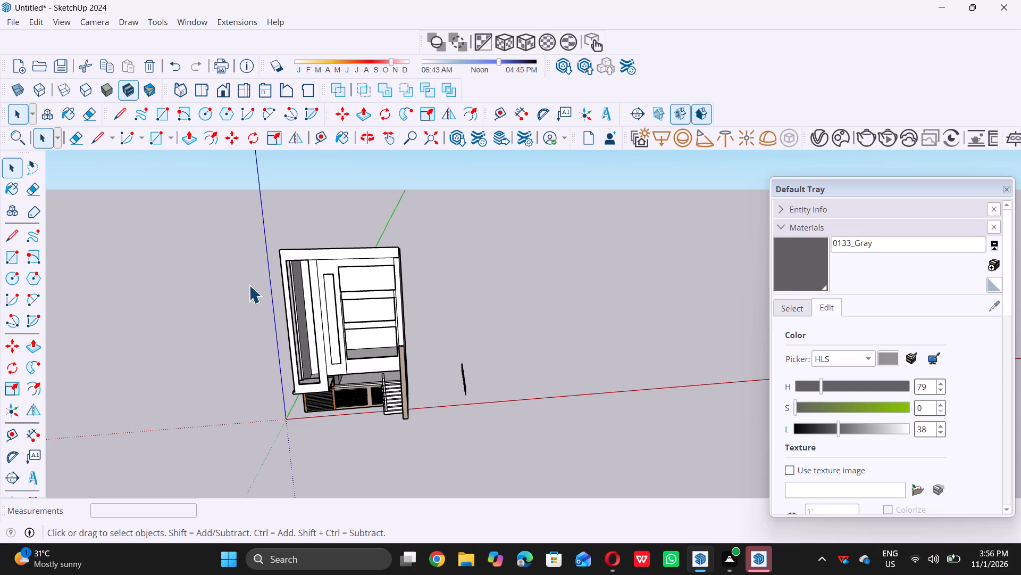
{"action": "scroll", "coordinate": [272, 269], "scroll_direction": "up", "scroll_amount": 1}
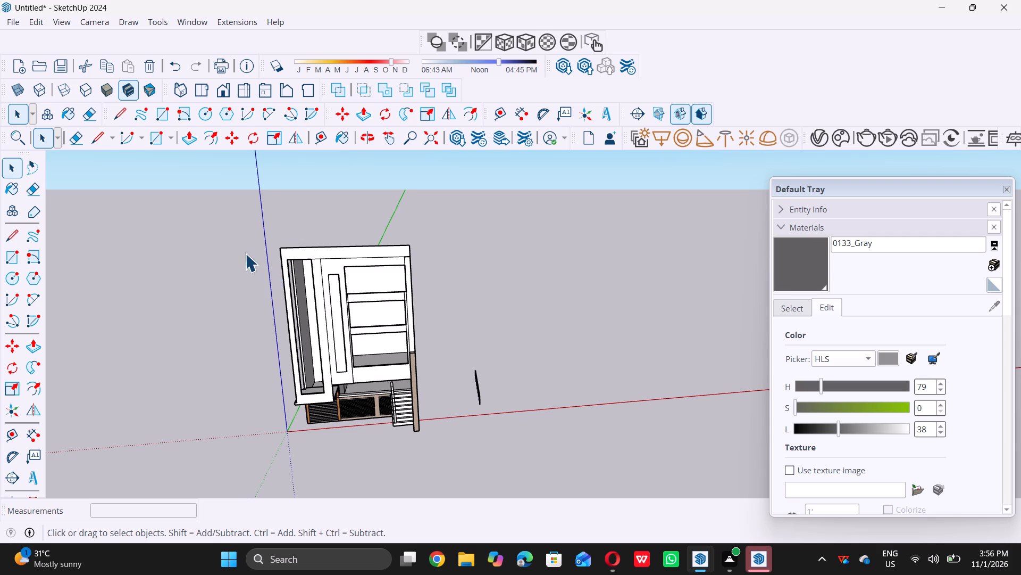
{"action": "middle_click_drag", "start_coordinate": [245, 253], "coordinate": [267, 241]}
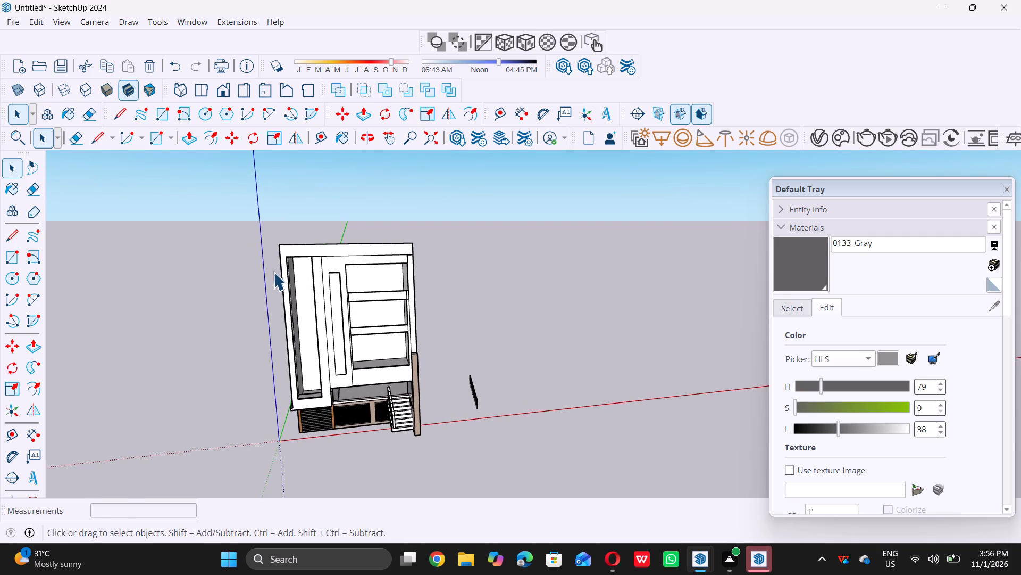
{"action": "scroll", "coordinate": [273, 273], "scroll_direction": "up", "scroll_amount": 2}
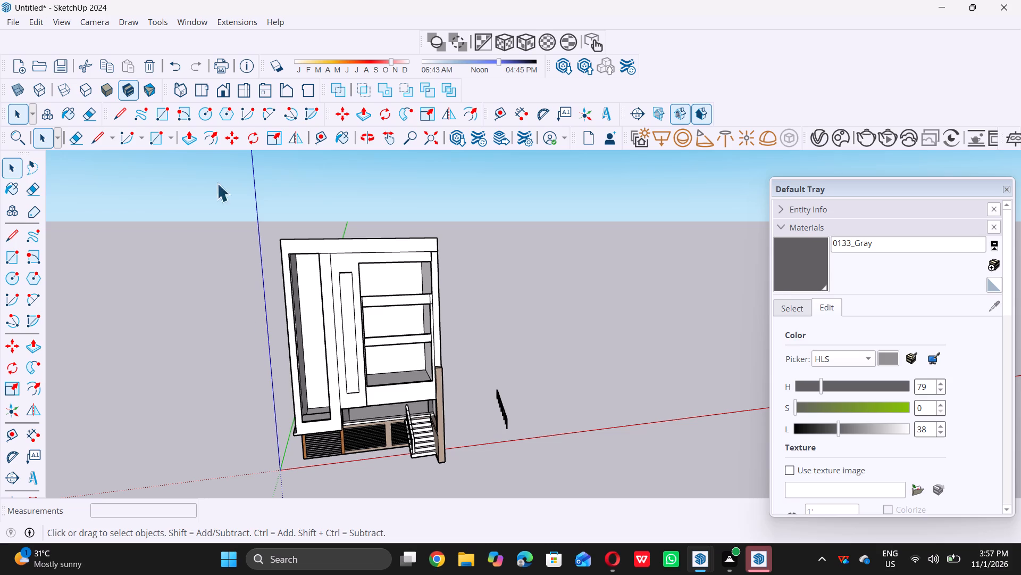
Search 3D Warehouse for "window".
{"action": "triple_click", "coordinate": [455, 136]}
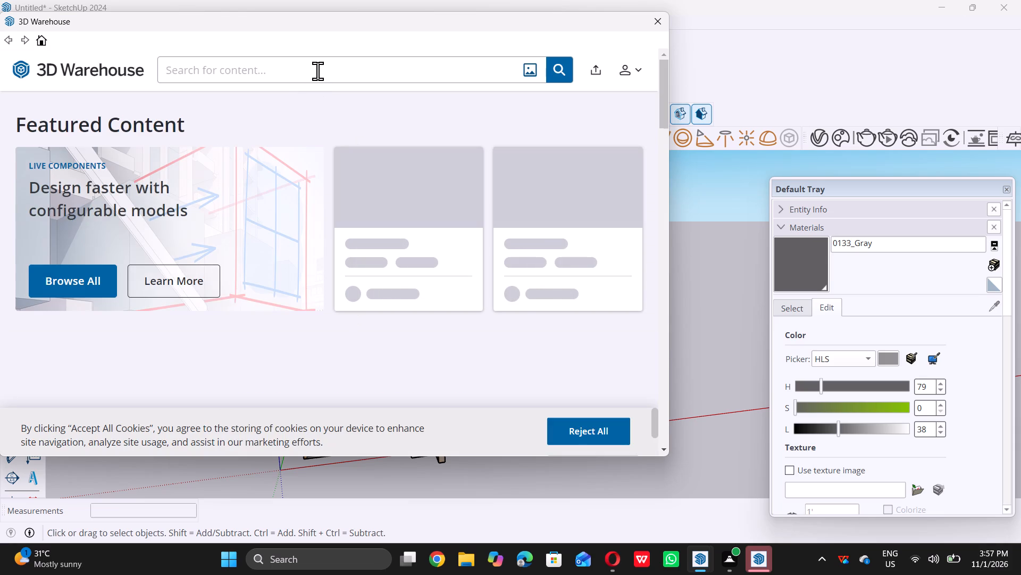
{"action": "double_click", "coordinate": [320, 68]}
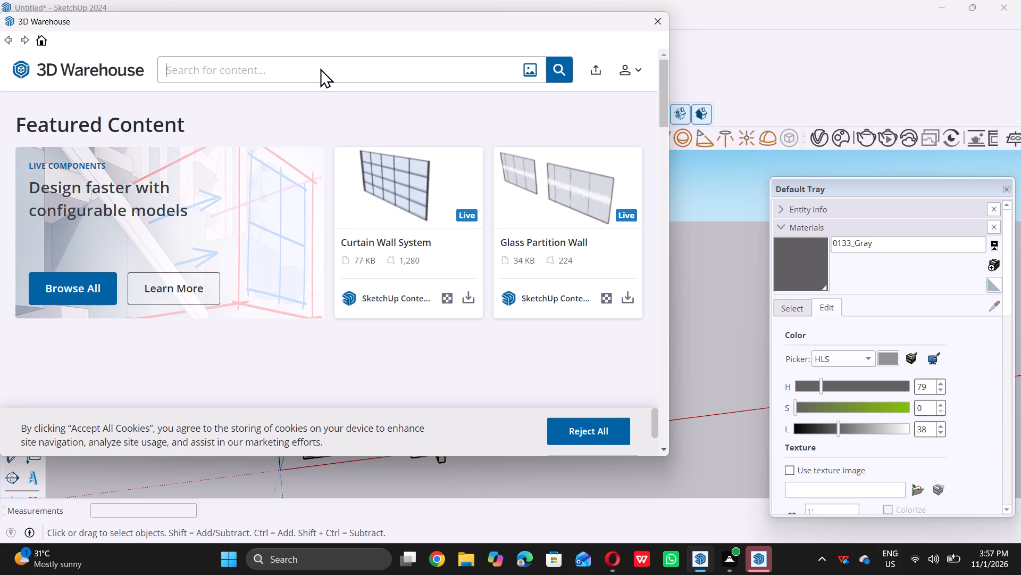
{"action": "type", "text": "window"}
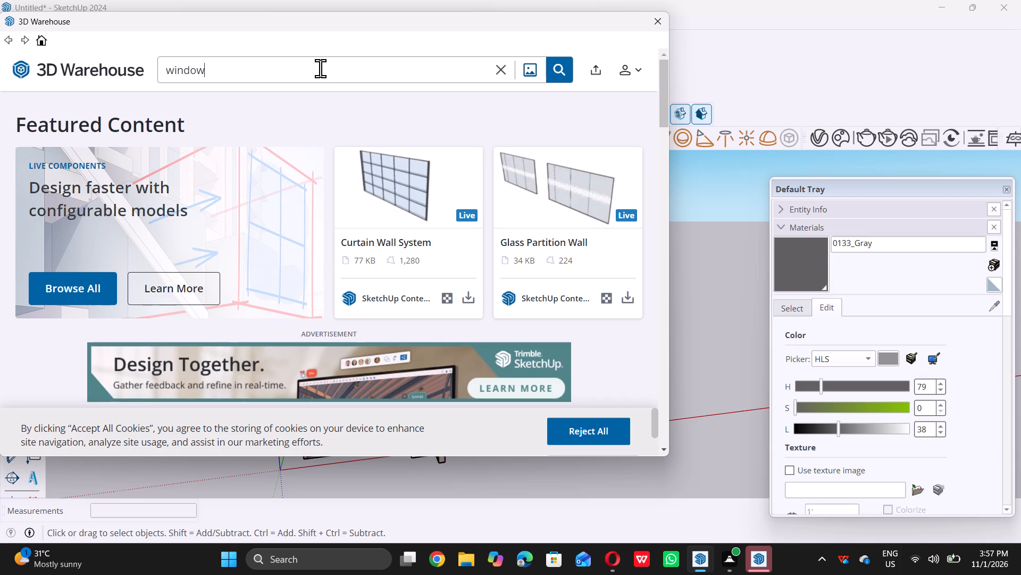
{"action": "key", "text": "Return"}
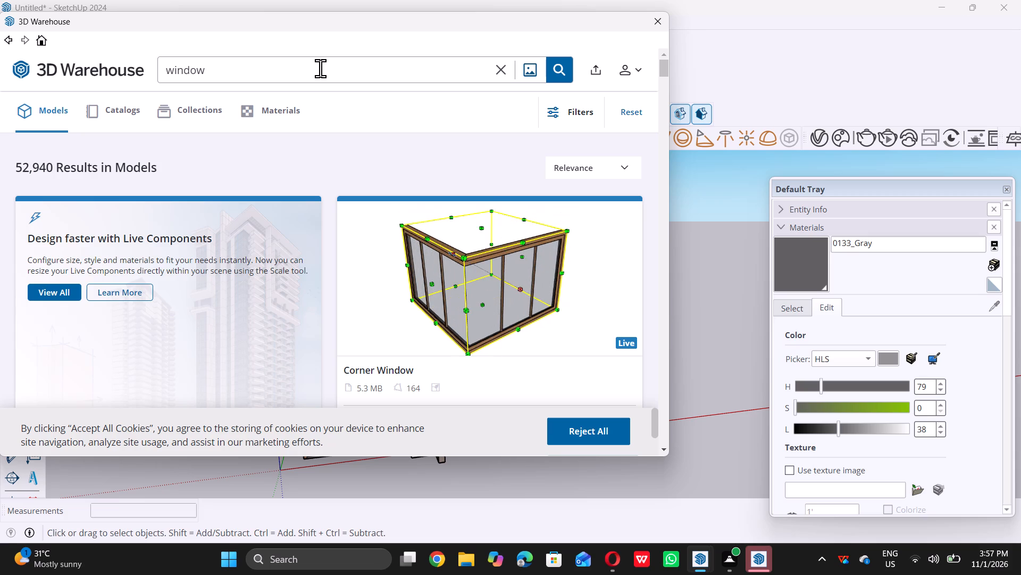
Browse the window models in the search results for one suited to the facade openings.
{"action": "scroll", "coordinate": [341, 244], "scroll_direction": "down", "scroll_amount": 6}
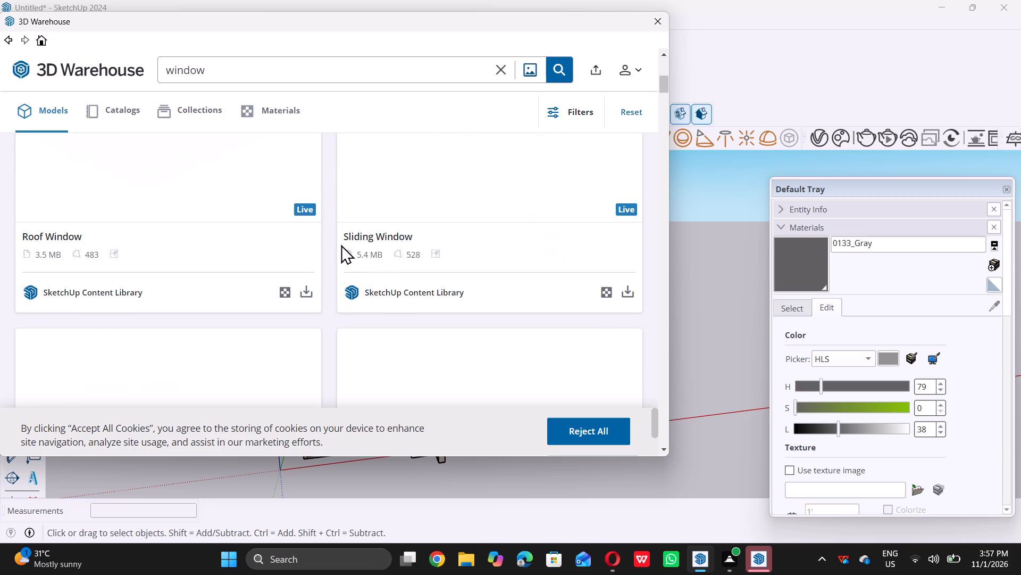
{"action": "scroll", "coordinate": [341, 245], "scroll_direction": "up", "scroll_amount": 5}
{"action": "scroll", "coordinate": [341, 245], "scroll_direction": "down", "scroll_amount": 3}
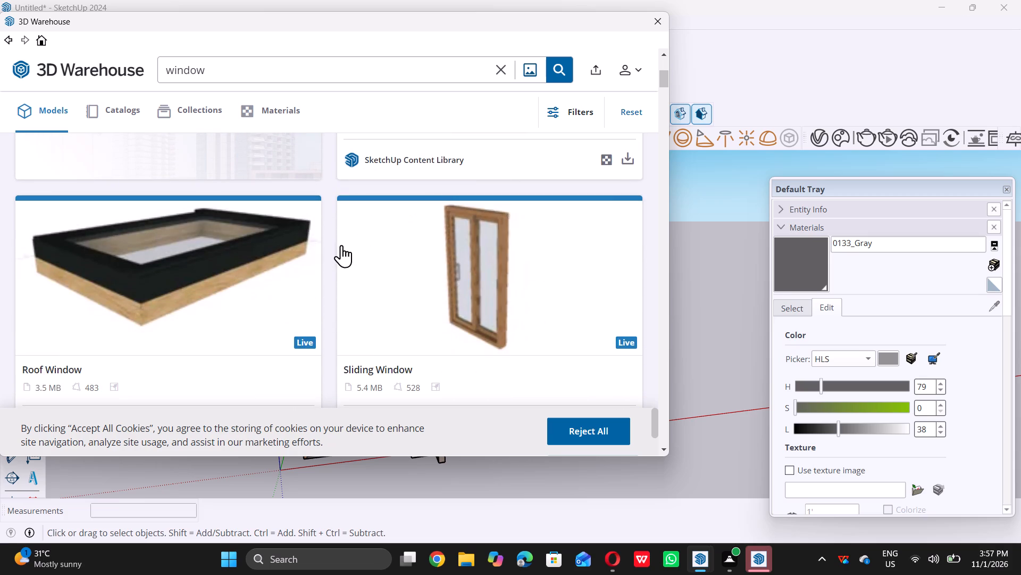
{"action": "scroll", "coordinate": [350, 245], "scroll_direction": "down", "scroll_amount": 3}
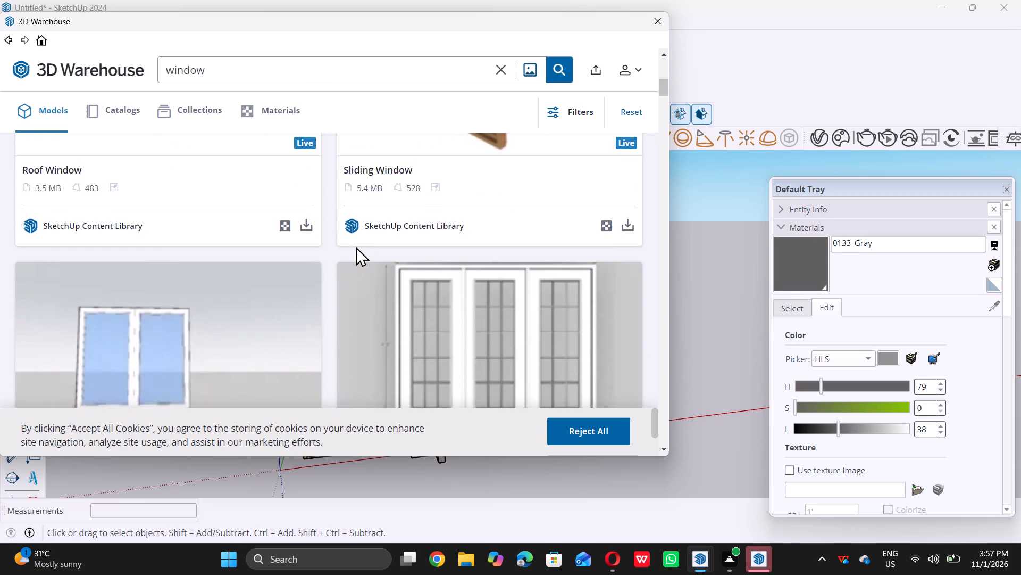
{"action": "scroll", "coordinate": [356, 247], "scroll_direction": "down", "scroll_amount": 10}
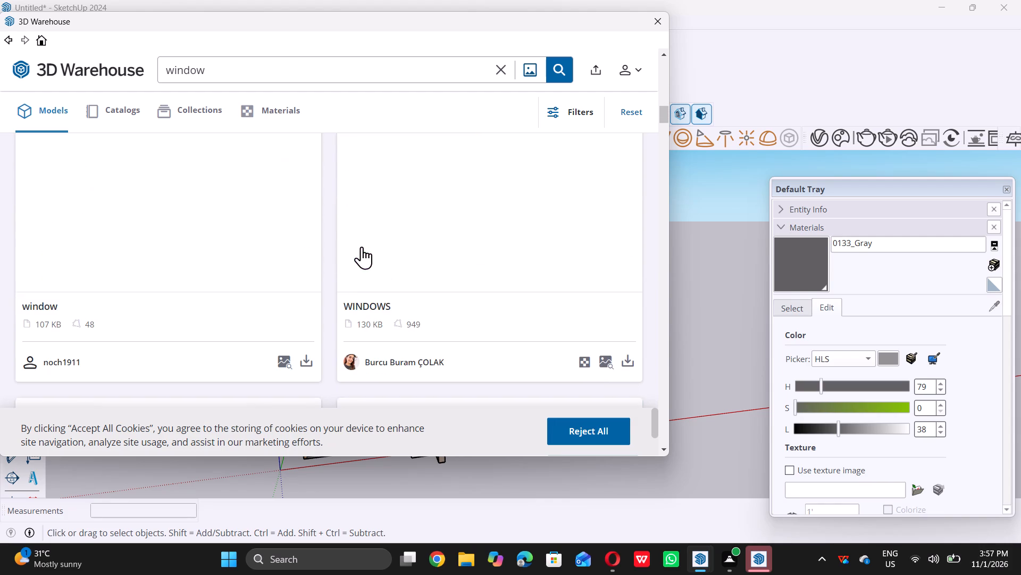
{"action": "scroll", "coordinate": [362, 245], "scroll_direction": "down", "scroll_amount": 3}
{"action": "scroll", "coordinate": [362, 245], "scroll_direction": "up", "scroll_amount": 3}
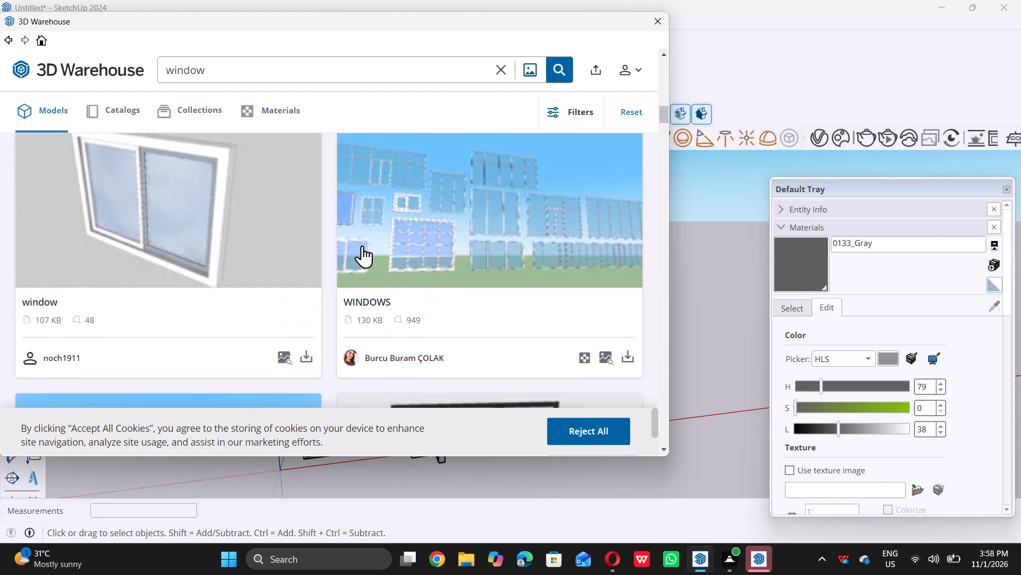
{"action": "scroll", "coordinate": [362, 245], "scroll_direction": "down", "scroll_amount": 7}
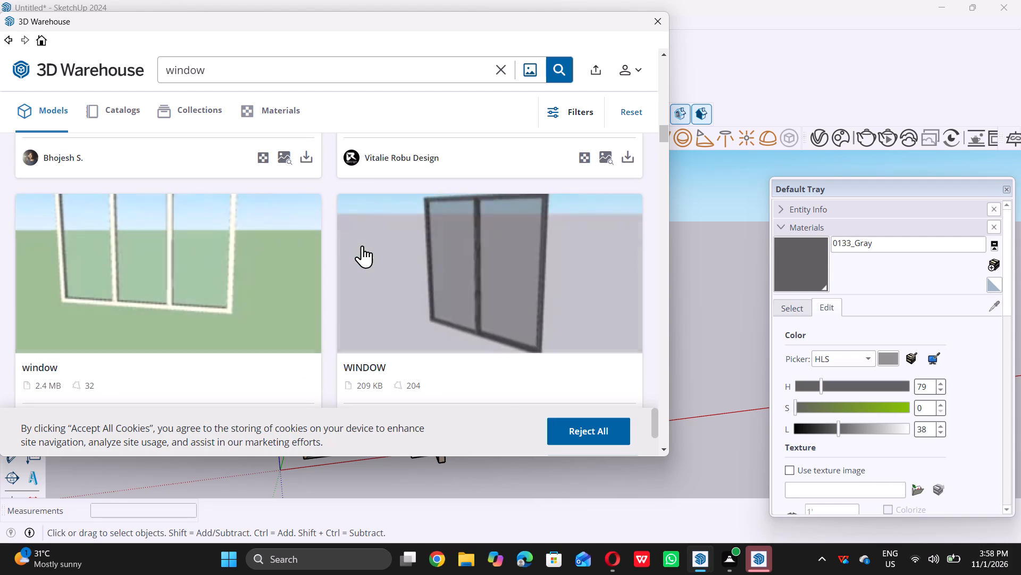
{"action": "scroll", "coordinate": [362, 245], "scroll_direction": "down", "scroll_amount": 5}
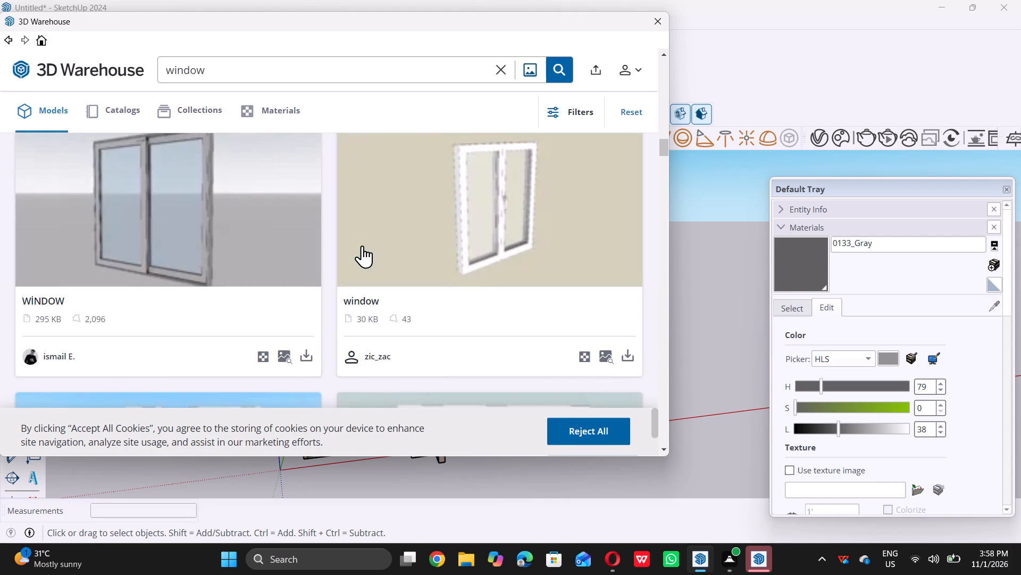
{"action": "scroll", "coordinate": [362, 245], "scroll_direction": "down", "scroll_amount": 9}
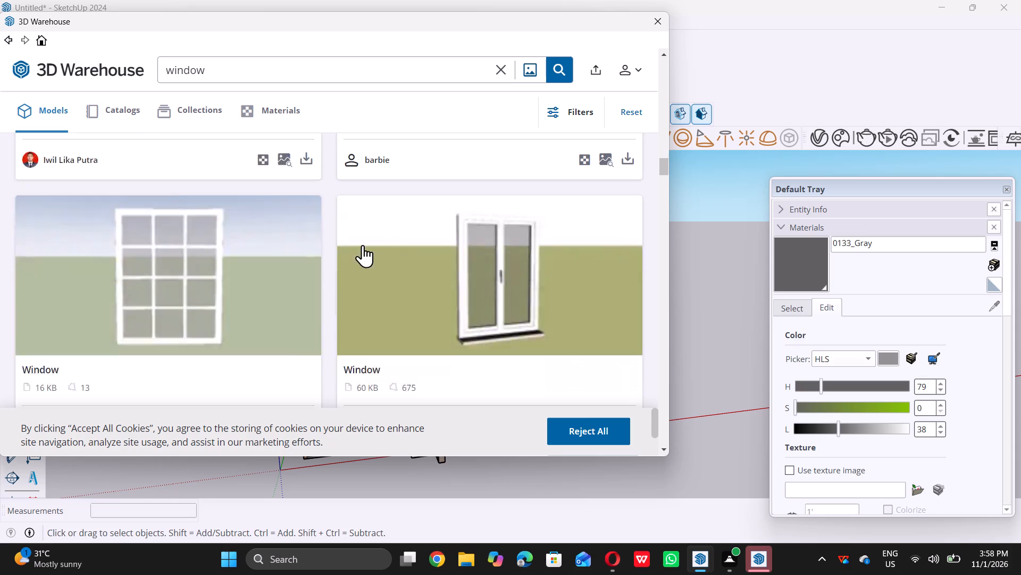
{"action": "scroll", "coordinate": [363, 245], "scroll_direction": "down", "scroll_amount": 1}
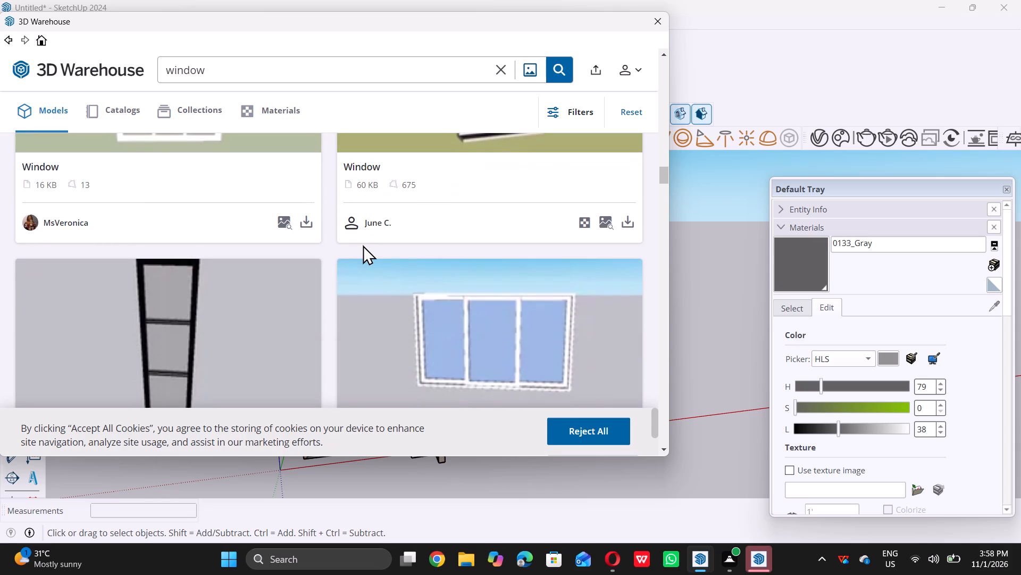
{"action": "scroll", "coordinate": [363, 245], "scroll_direction": "down", "scroll_amount": 6}
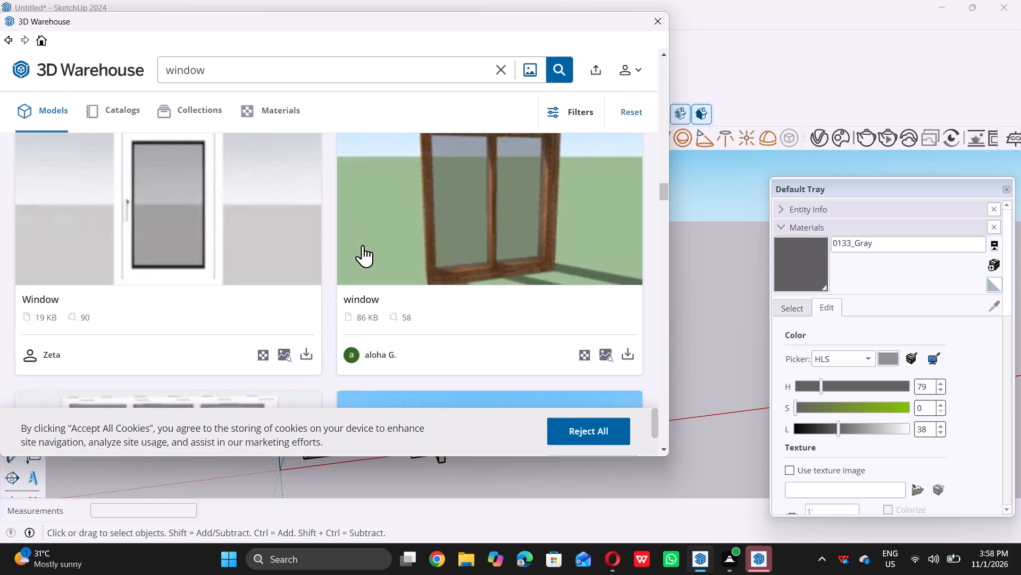
{"action": "scroll", "coordinate": [363, 245], "scroll_direction": "down", "scroll_amount": 5}
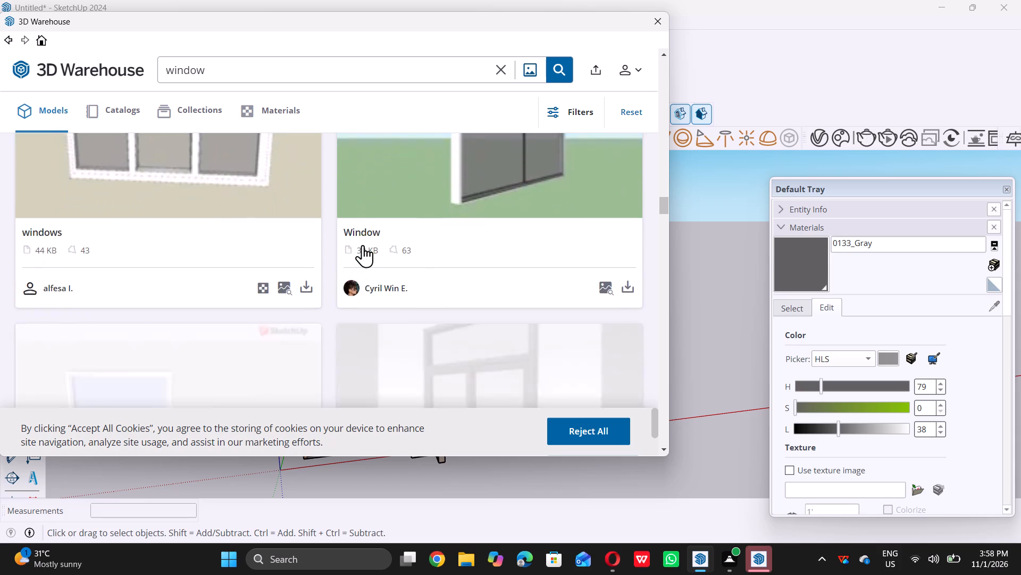
{"action": "scroll", "coordinate": [363, 245], "scroll_direction": "down", "scroll_amount": 4}
{"action": "scroll", "coordinate": [363, 245], "scroll_direction": "up", "scroll_amount": 1}
{"action": "scroll", "coordinate": [363, 245], "scroll_direction": "down", "scroll_amount": 3}
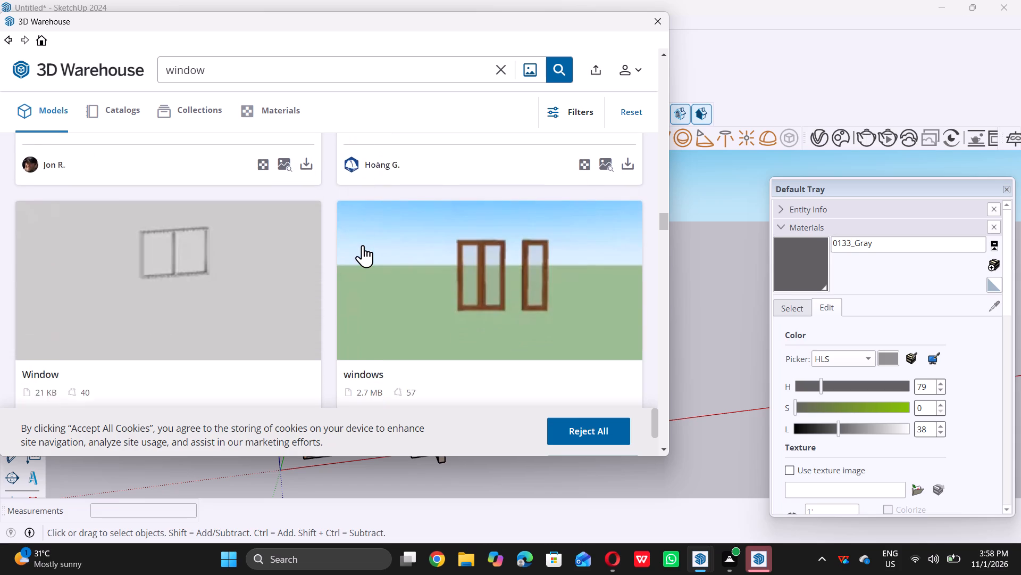
{"action": "scroll", "coordinate": [363, 245], "scroll_direction": "down", "scroll_amount": 4}
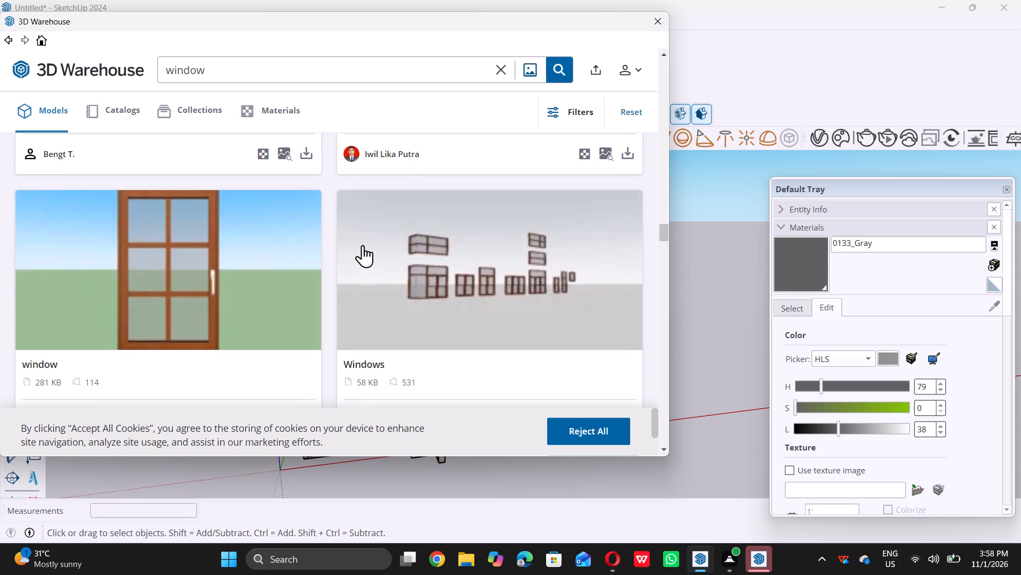
{"action": "scroll", "coordinate": [363, 245], "scroll_direction": "down", "scroll_amount": 4}
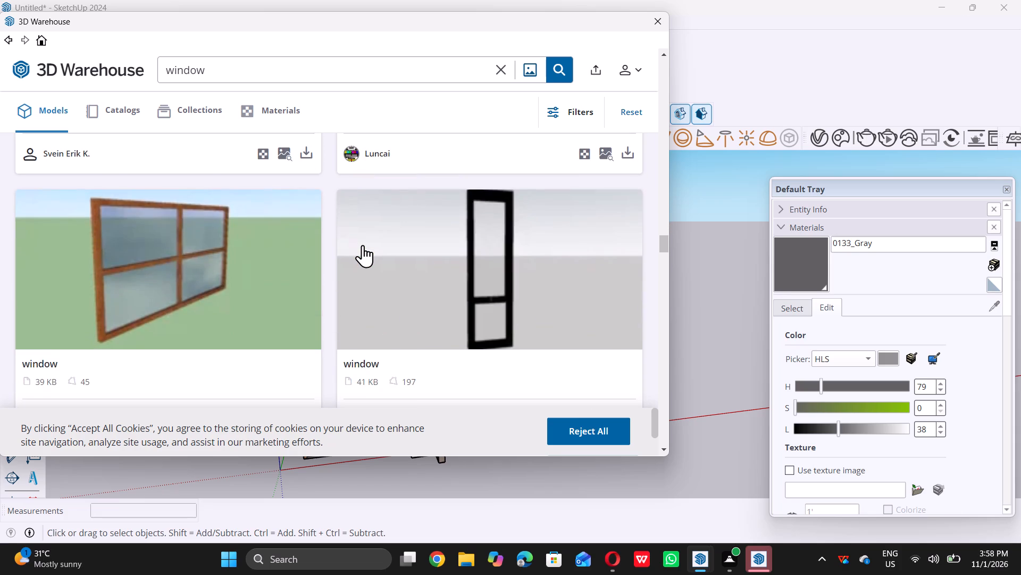
{"action": "scroll", "coordinate": [363, 245], "scroll_direction": "down", "scroll_amount": 20}
{"action": "scroll", "coordinate": [363, 245], "scroll_direction": "down", "scroll_amount": 6}
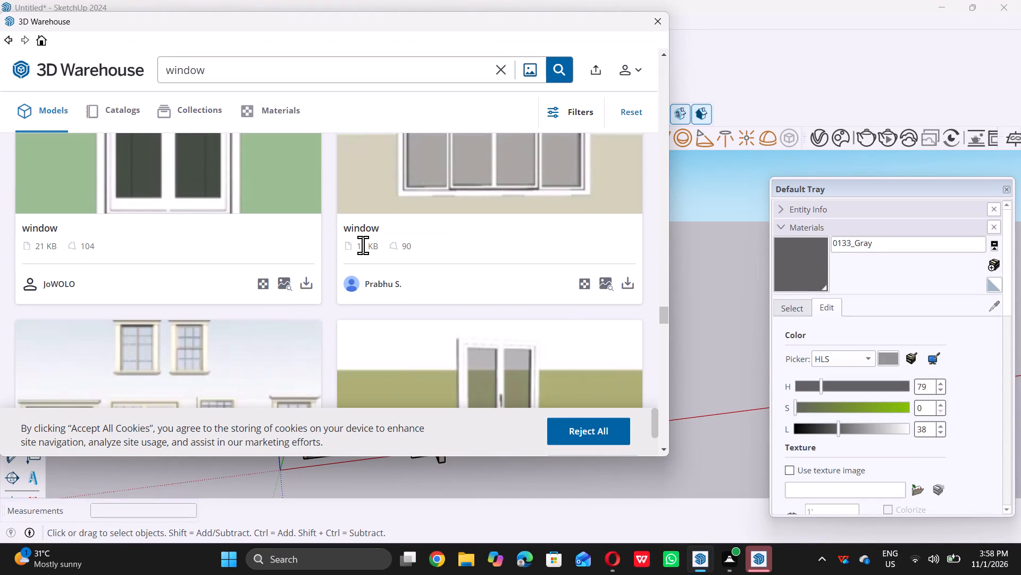
{"action": "scroll", "coordinate": [363, 245], "scroll_direction": "up", "scroll_amount": 4}
{"action": "scroll", "coordinate": [364, 243], "scroll_direction": "down", "scroll_amount": 4}
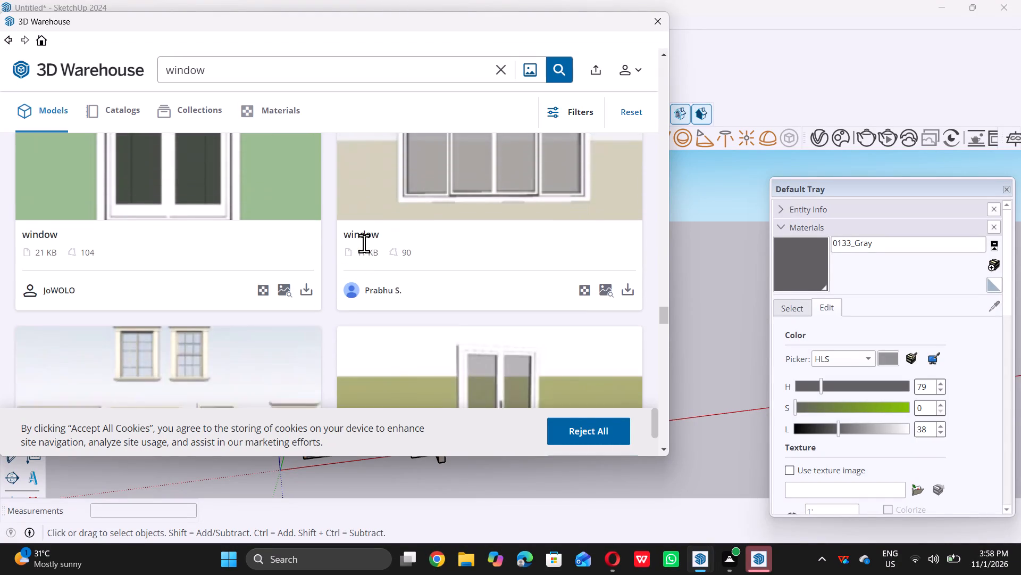
{"action": "scroll", "coordinate": [364, 243], "scroll_direction": "down", "scroll_amount": 9}
{"action": "scroll", "coordinate": [364, 243], "scroll_direction": "up", "scroll_amount": 4}
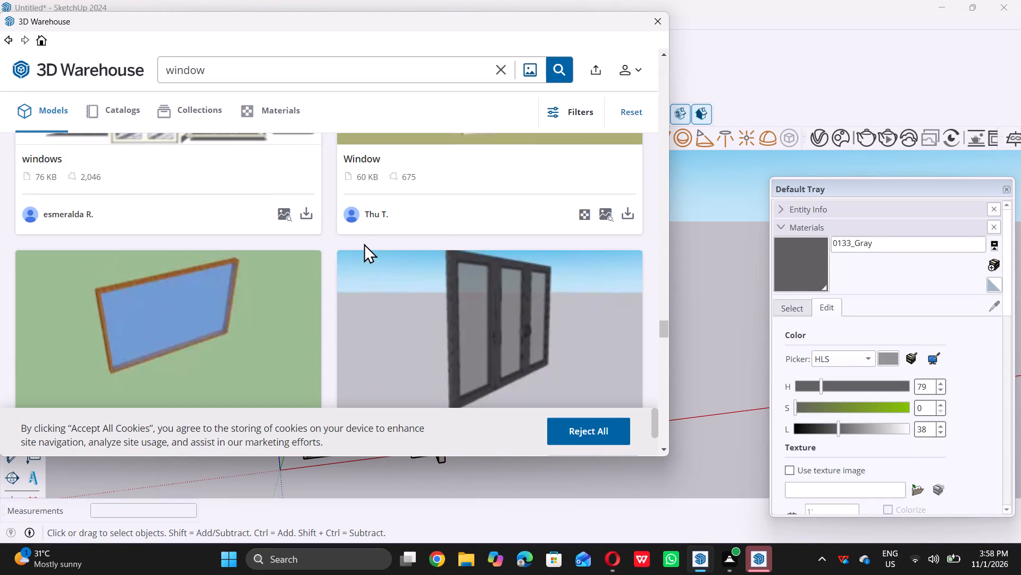
{"action": "scroll", "coordinate": [364, 243], "scroll_direction": "down", "scroll_amount": 4}
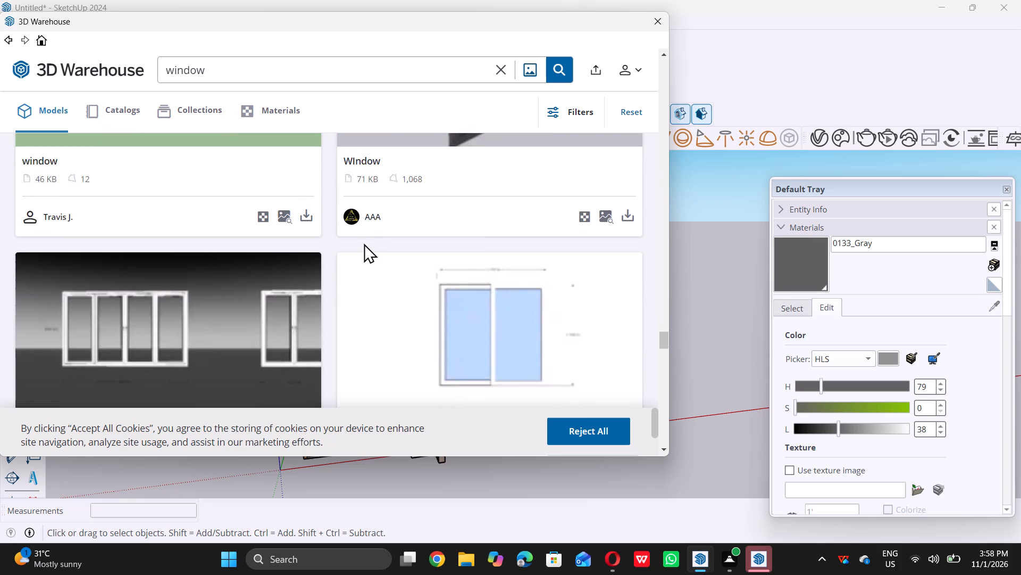
{"action": "scroll", "coordinate": [364, 243], "scroll_direction": "down", "scroll_amount": 3}
{"action": "scroll", "coordinate": [364, 243], "scroll_direction": "up", "scroll_amount": 1}
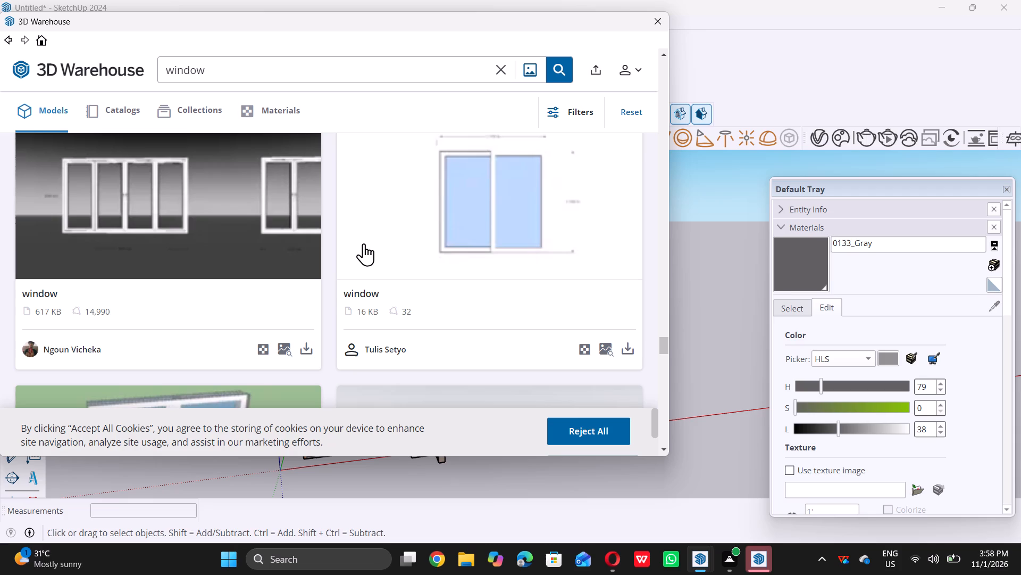
{"action": "scroll", "coordinate": [364, 243], "scroll_direction": "down", "scroll_amount": 1}
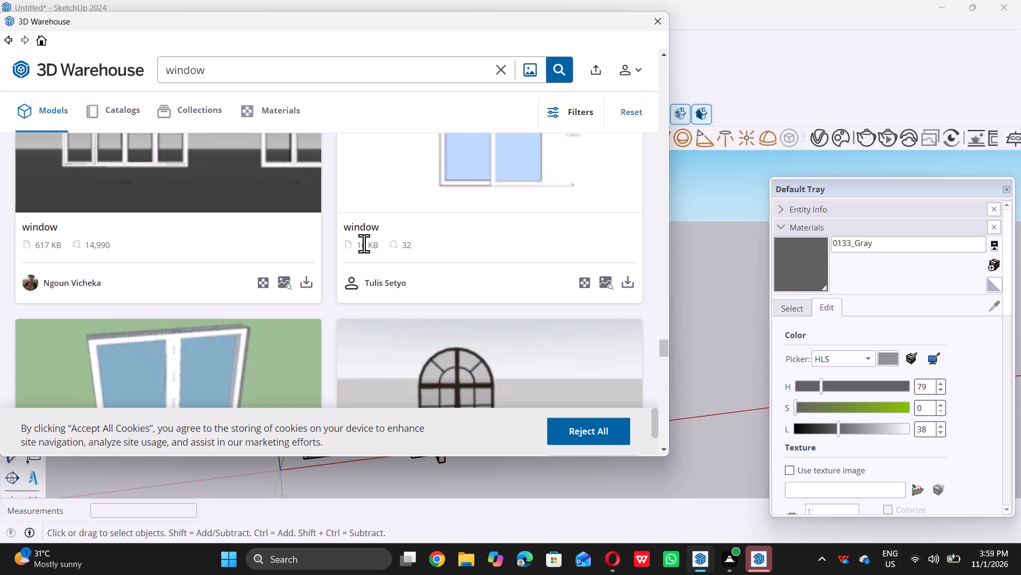
{"action": "scroll", "coordinate": [364, 243], "scroll_direction": "down", "scroll_amount": 1}
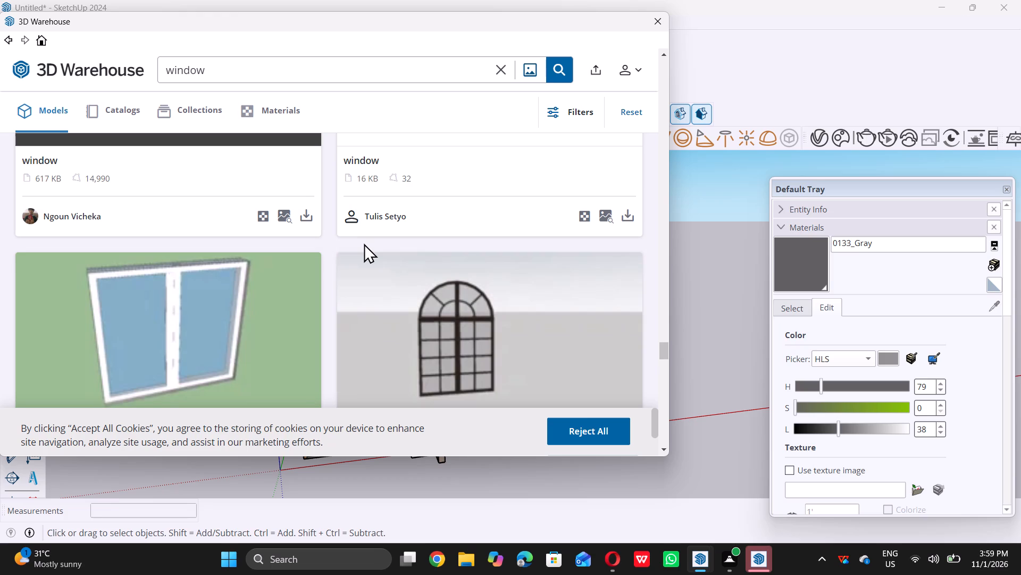
{"action": "scroll", "coordinate": [364, 243], "scroll_direction": "down", "scroll_amount": 8}
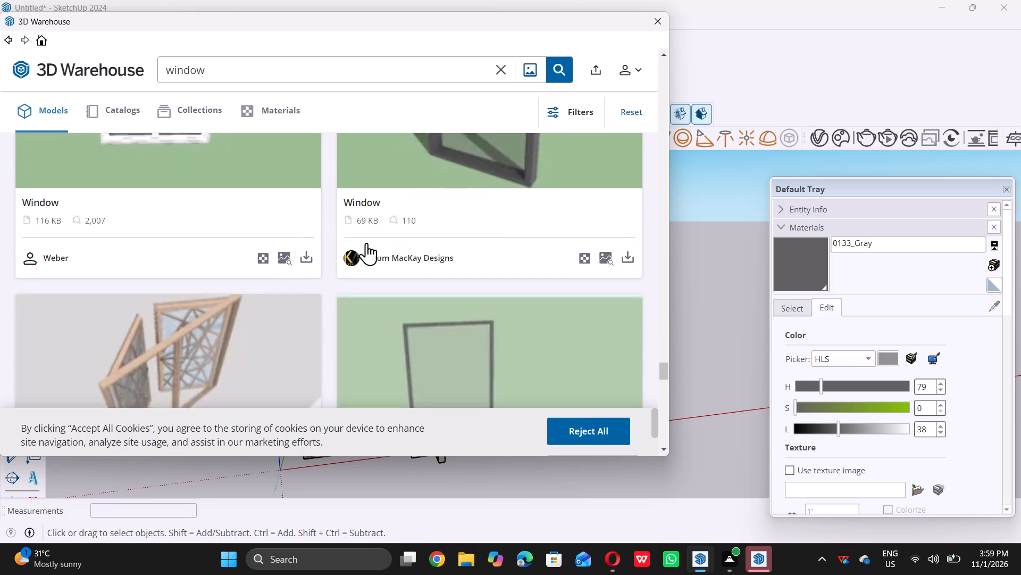
Browse further through the loaded window models for one suited to the facade openings.
{"action": "scroll", "coordinate": [366, 243], "scroll_direction": "down", "scroll_amount": 5}
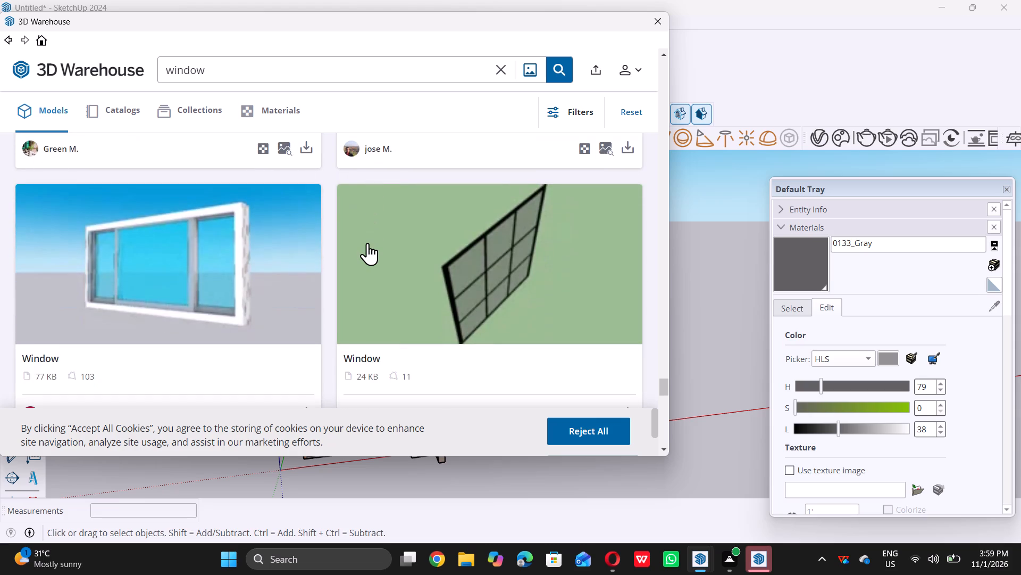
{"action": "scroll", "coordinate": [367, 243], "scroll_direction": "down", "scroll_amount": 2}
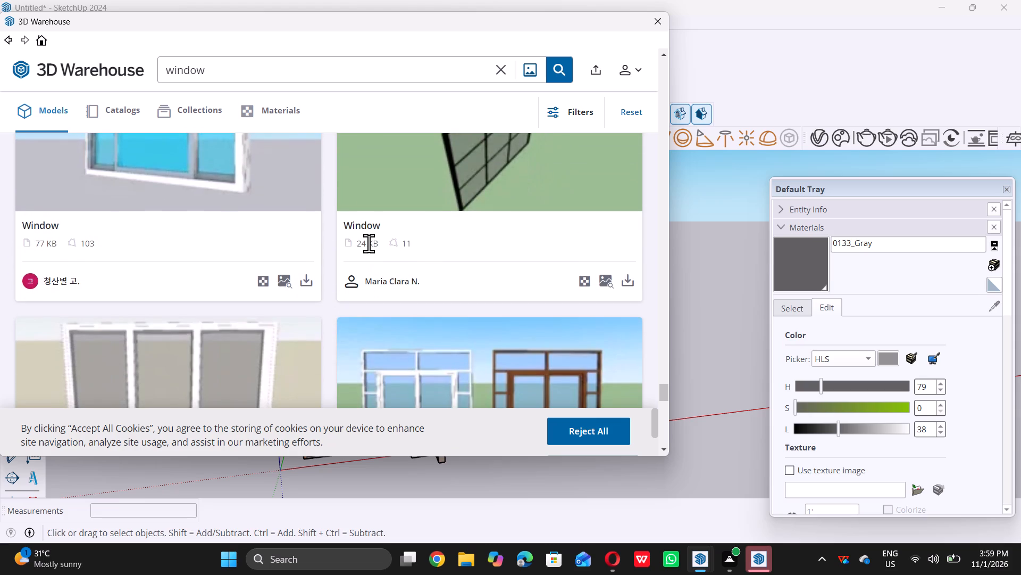
{"action": "scroll", "coordinate": [369, 243], "scroll_direction": "down", "scroll_amount": 6}
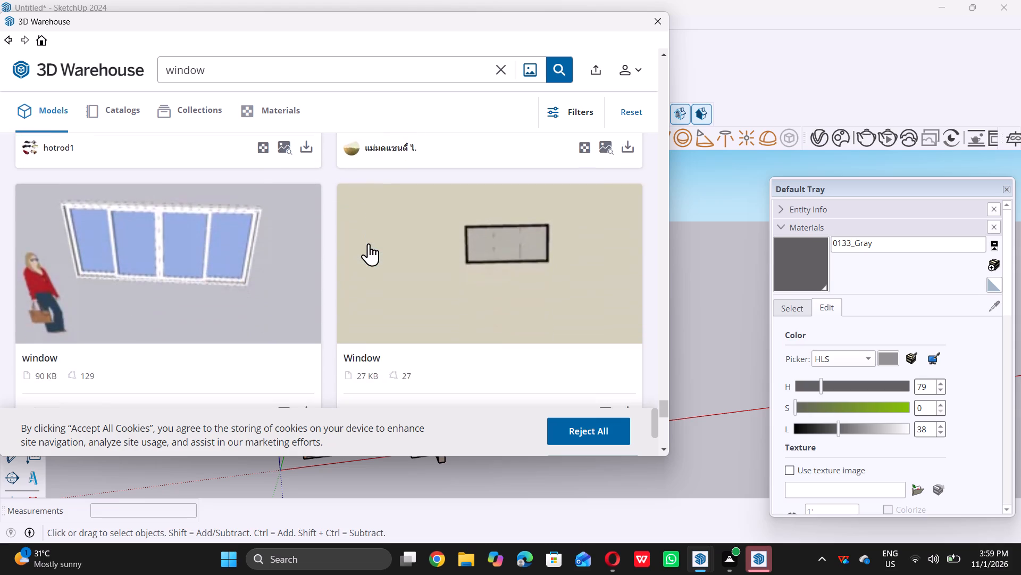
{"action": "scroll", "coordinate": [369, 243], "scroll_direction": "down", "scroll_amount": 8}
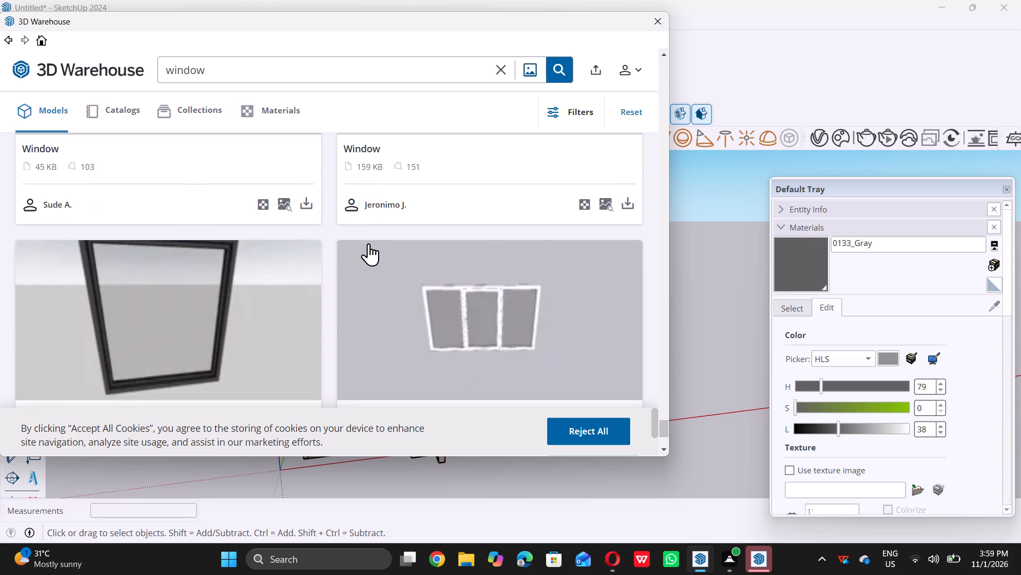
{"action": "scroll", "coordinate": [369, 243], "scroll_direction": "down", "scroll_amount": 7}
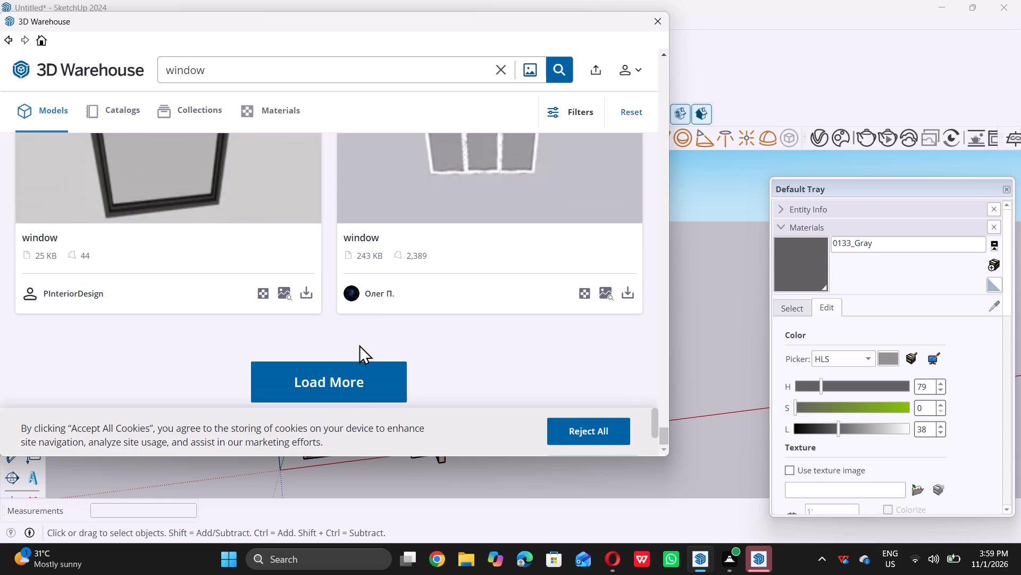
Load more window results, examine them for a model suited to the facade openings, and close 3D Warehouse.
{"action": "left_click", "coordinate": [362, 387]}
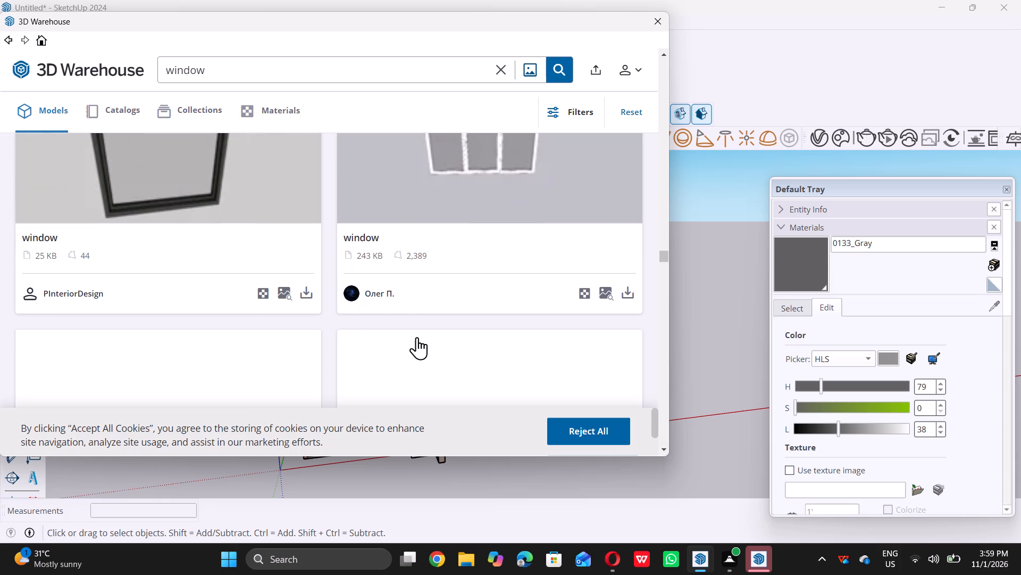
{"action": "scroll", "coordinate": [417, 337], "scroll_direction": "down", "scroll_amount": 5}
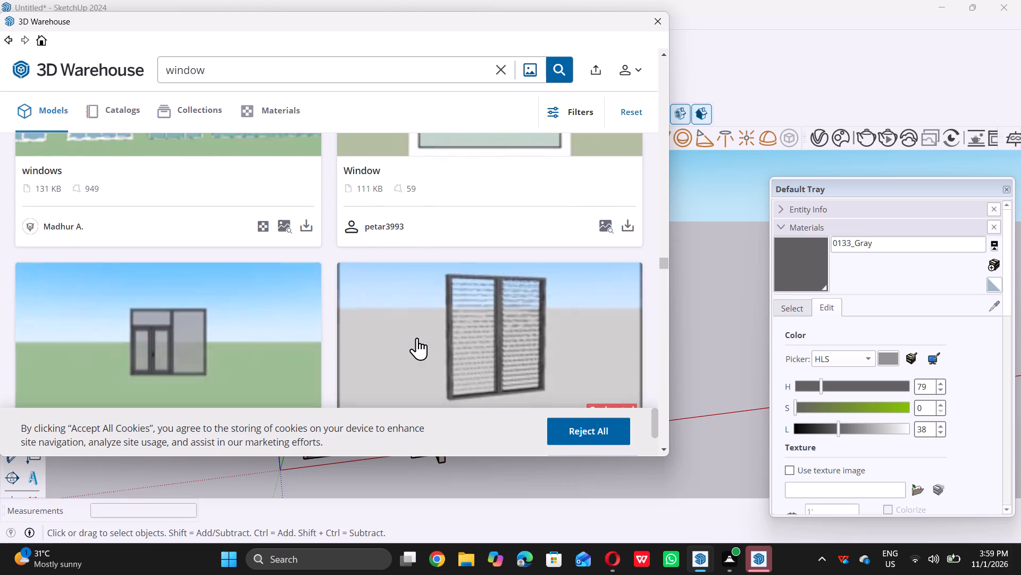
{"action": "scroll", "coordinate": [417, 338], "scroll_direction": "down", "scroll_amount": 8}
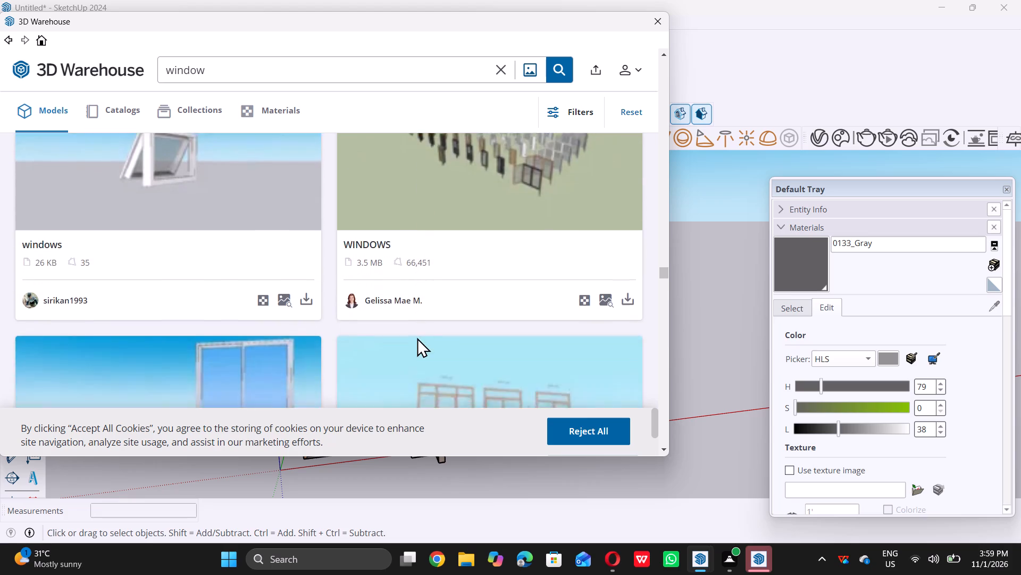
{"action": "scroll", "coordinate": [417, 338], "scroll_direction": "down", "scroll_amount": 1}
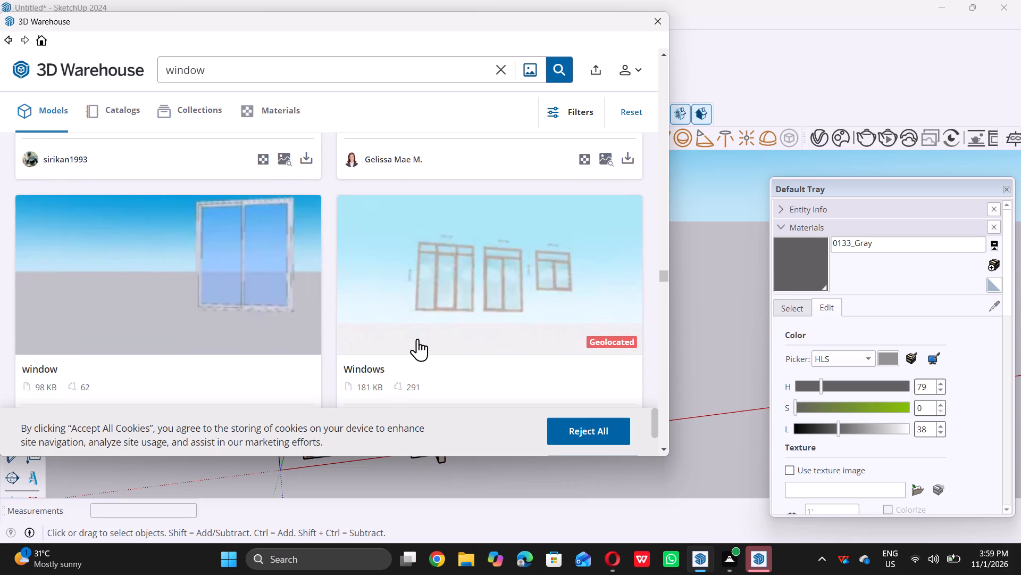
{"action": "scroll", "coordinate": [417, 339], "scroll_direction": "down", "scroll_amount": 4}
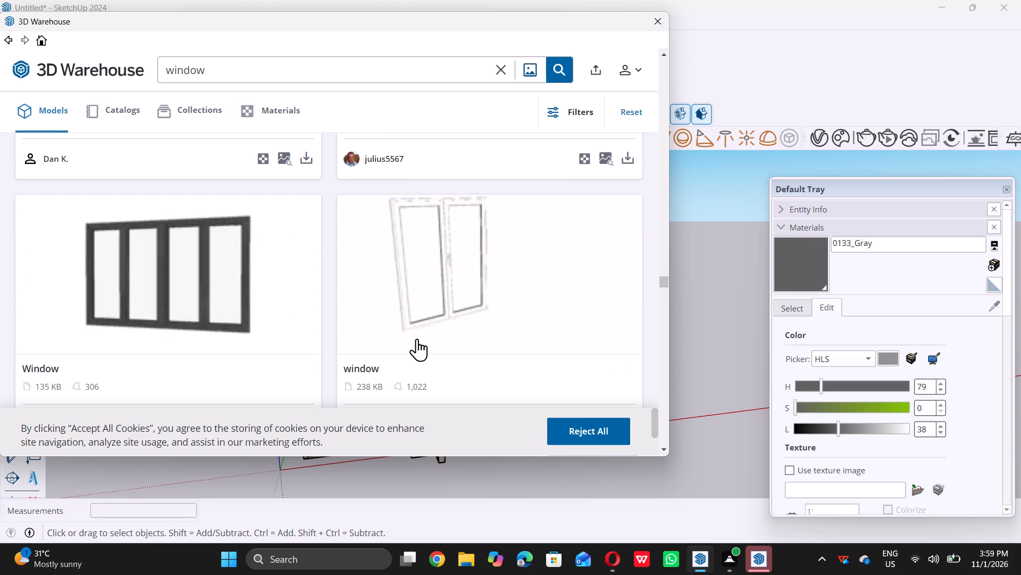
{"action": "scroll", "coordinate": [417, 339], "scroll_direction": "down", "scroll_amount": 4}
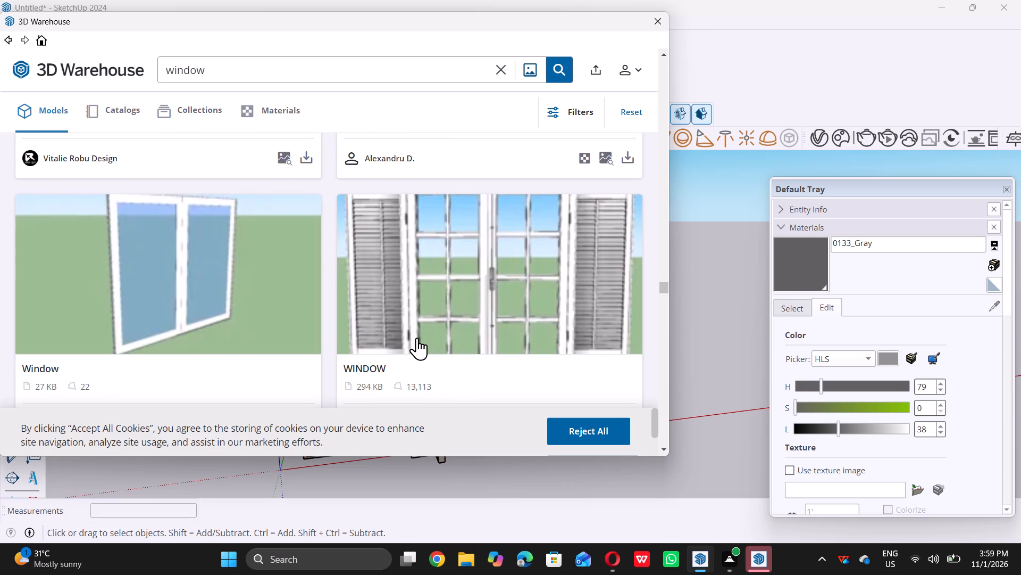
{"action": "scroll", "coordinate": [417, 338], "scroll_direction": "down", "scroll_amount": 5}
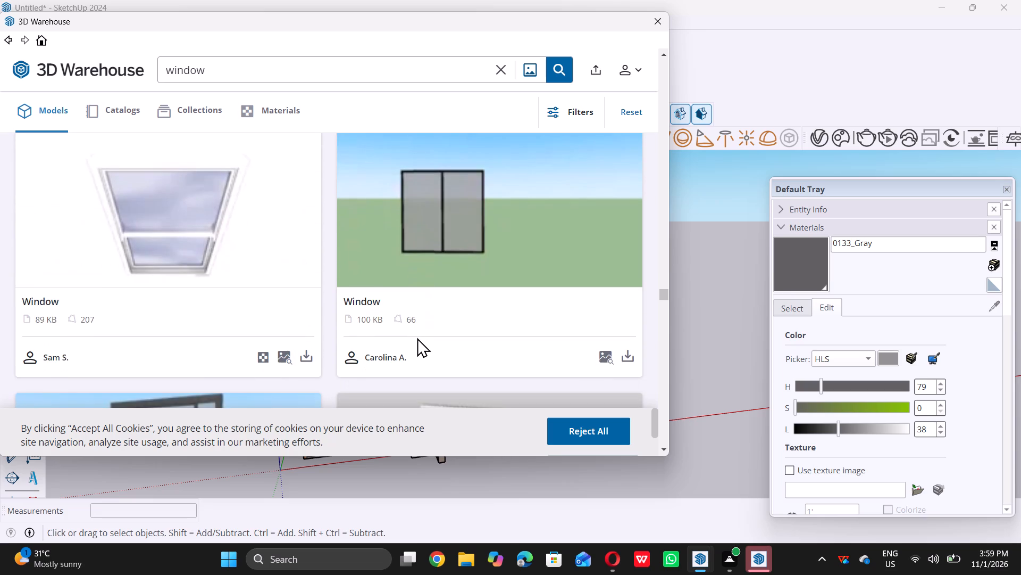
{"action": "scroll", "coordinate": [417, 338], "scroll_direction": "down", "scroll_amount": 4}
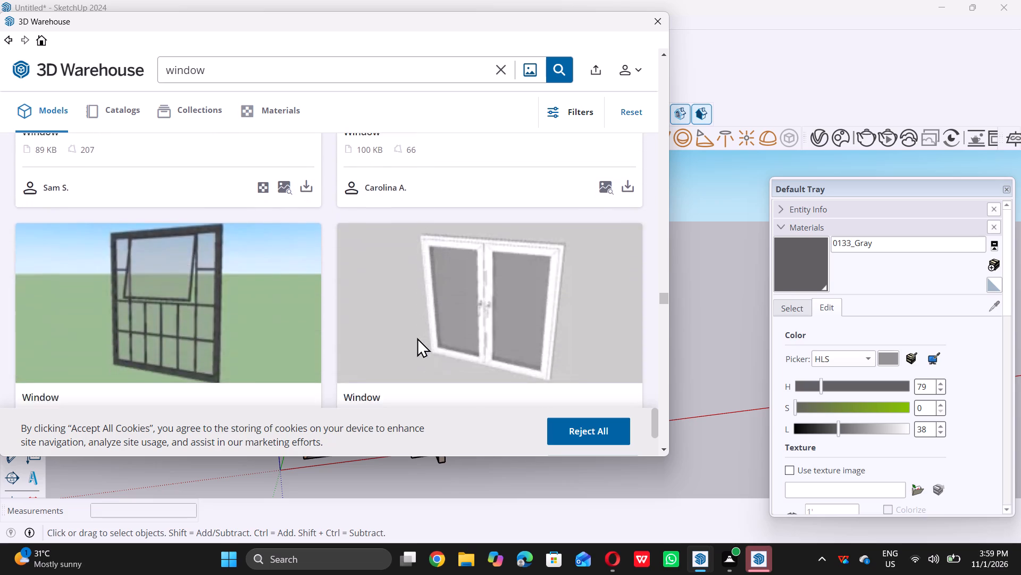
{"action": "scroll", "coordinate": [417, 338], "scroll_direction": "down", "scroll_amount": 10}
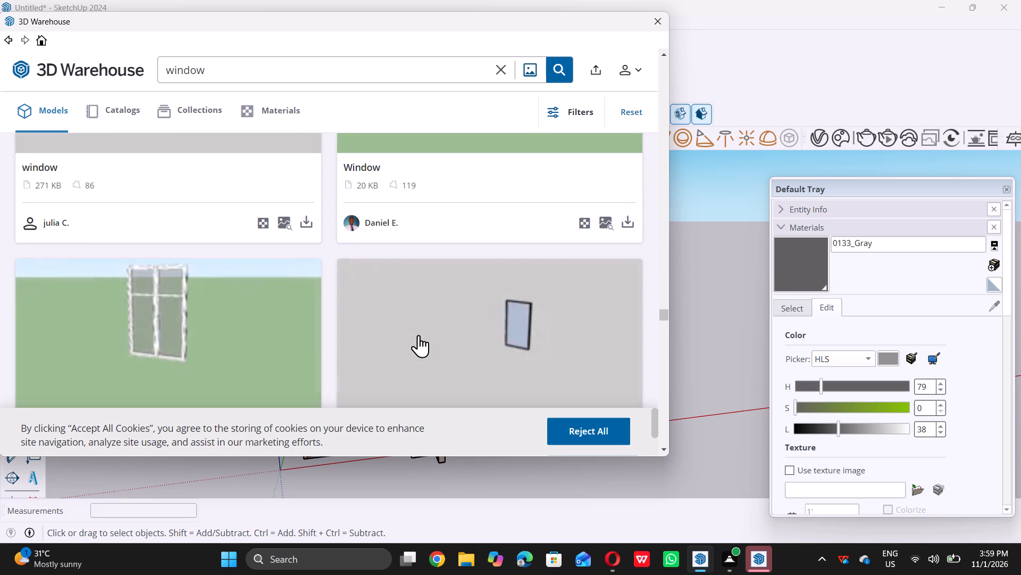
{"action": "scroll", "coordinate": [419, 335], "scroll_direction": "down", "scroll_amount": 4}
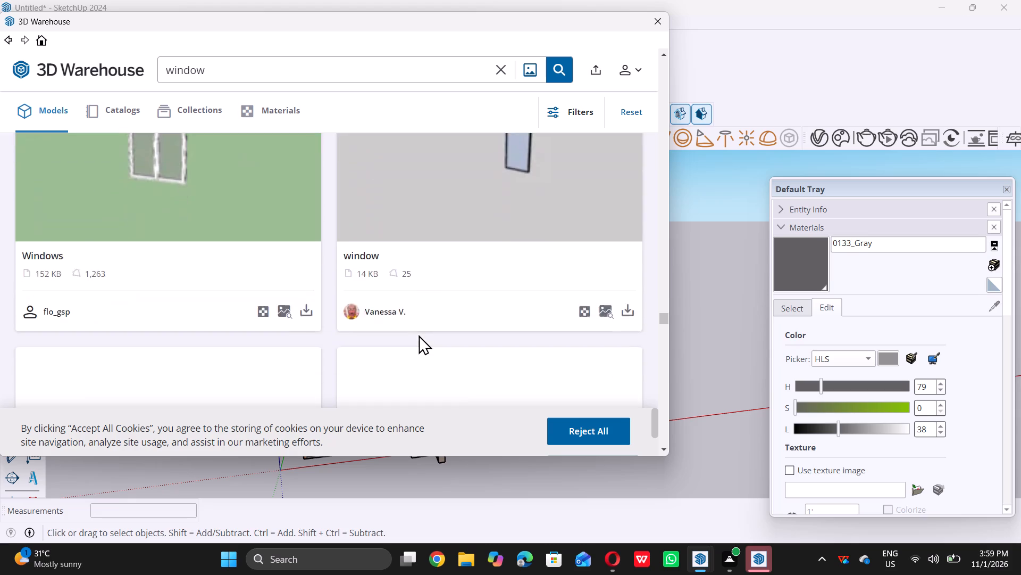
{"action": "scroll", "coordinate": [419, 335], "scroll_direction": "down", "scroll_amount": 6}
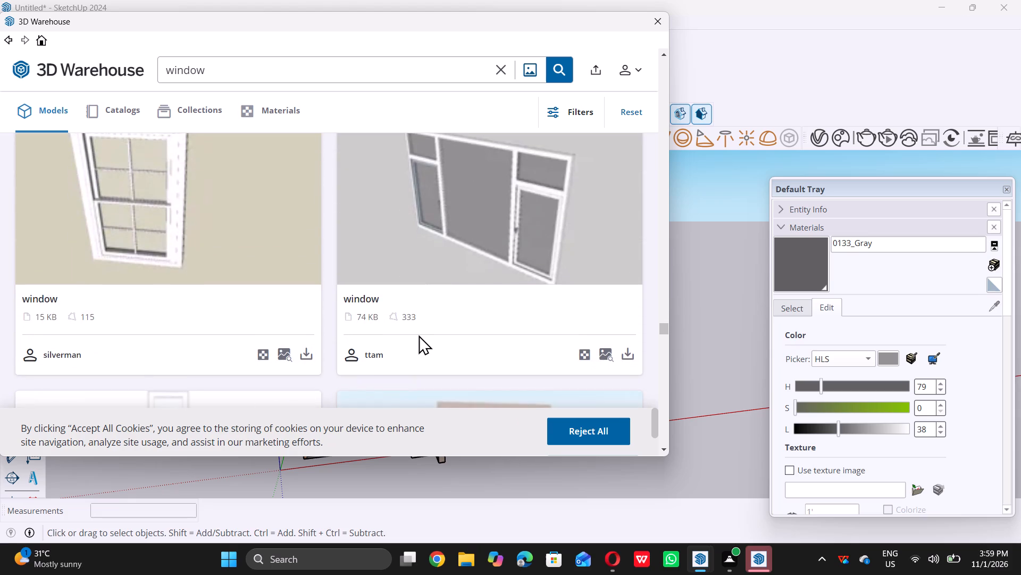
{"action": "scroll", "coordinate": [419, 335], "scroll_direction": "down", "scroll_amount": 4}
{"action": "scroll", "coordinate": [419, 335], "scroll_direction": "up", "scroll_amount": 1}
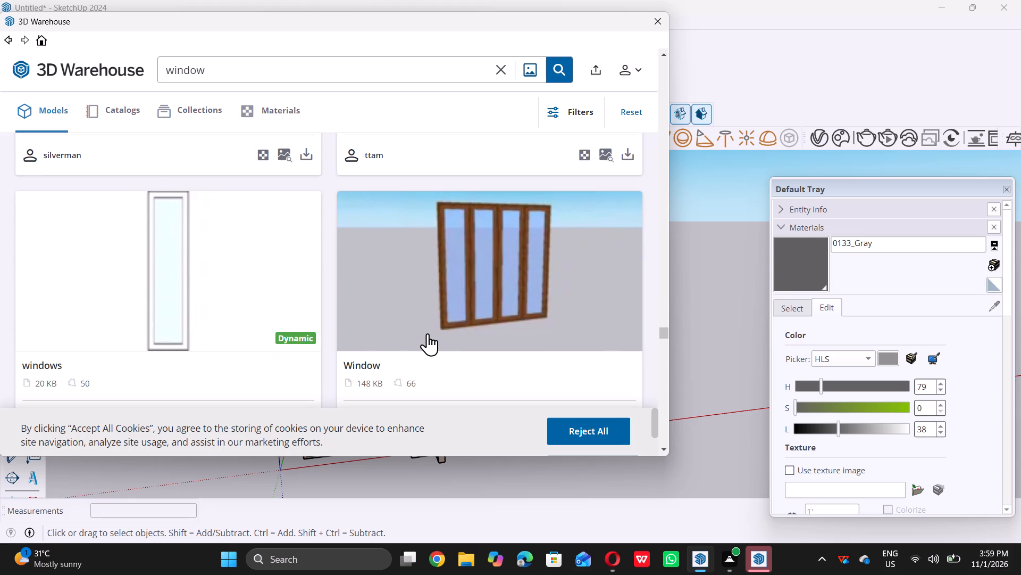
{"action": "scroll", "coordinate": [428, 333], "scroll_direction": "down", "scroll_amount": 16}
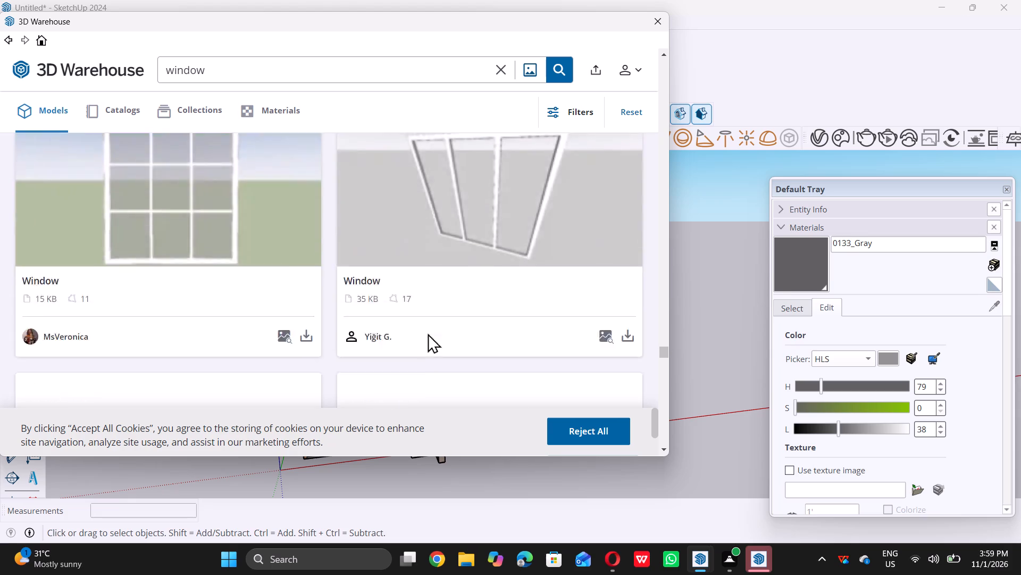
{"action": "scroll", "coordinate": [428, 333], "scroll_direction": "down", "scroll_amount": 5}
{"action": "scroll", "coordinate": [428, 333], "scroll_direction": "up", "scroll_amount": 1}
{"action": "scroll", "coordinate": [428, 333], "scroll_direction": "down", "scroll_amount": 15}
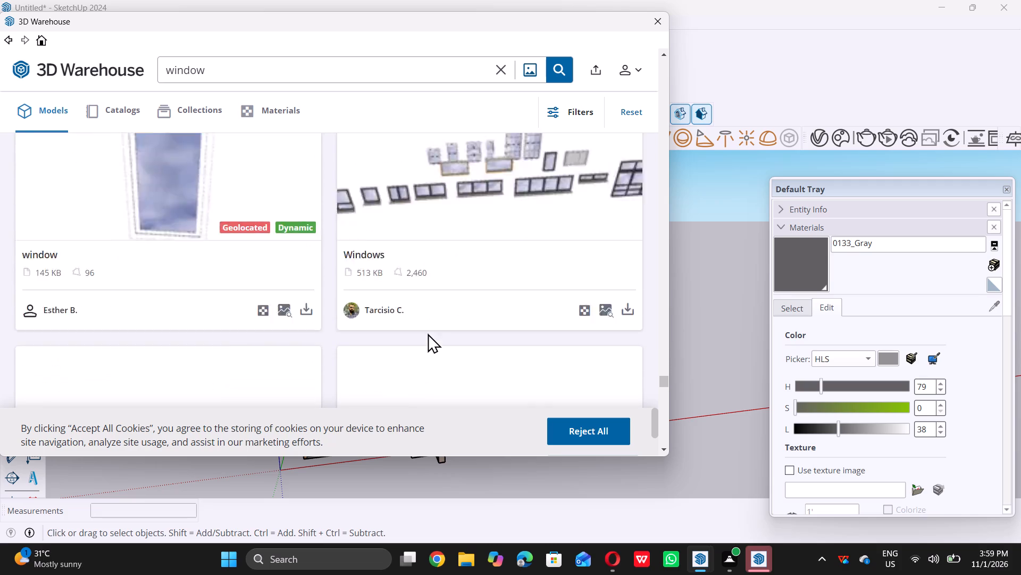
{"action": "scroll", "coordinate": [428, 333], "scroll_direction": "down", "scroll_amount": 11}
{"action": "scroll", "coordinate": [426, 332], "scroll_direction": "up", "scroll_amount": 4}
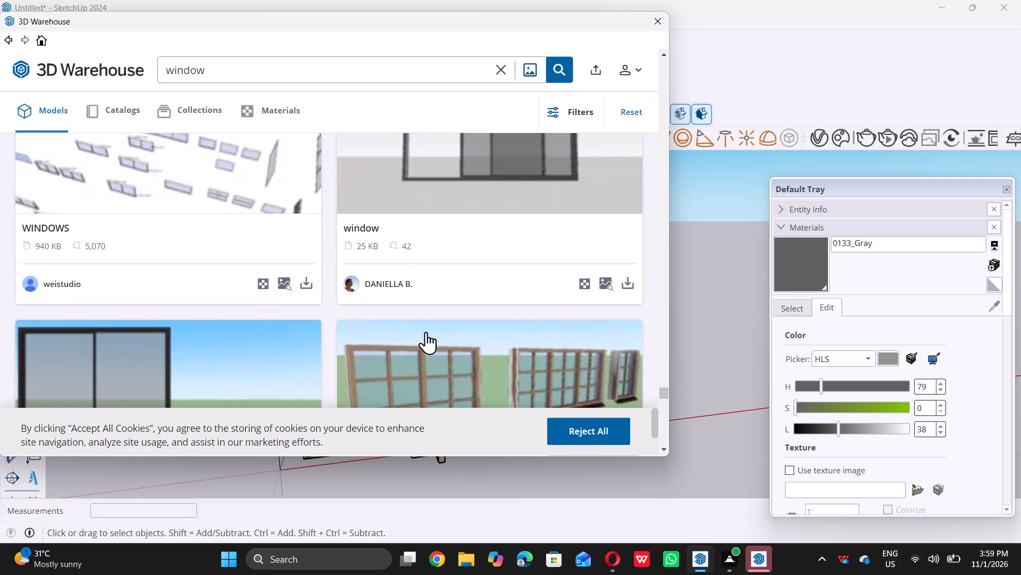
{"action": "scroll", "coordinate": [426, 332], "scroll_direction": "down", "scroll_amount": 7}
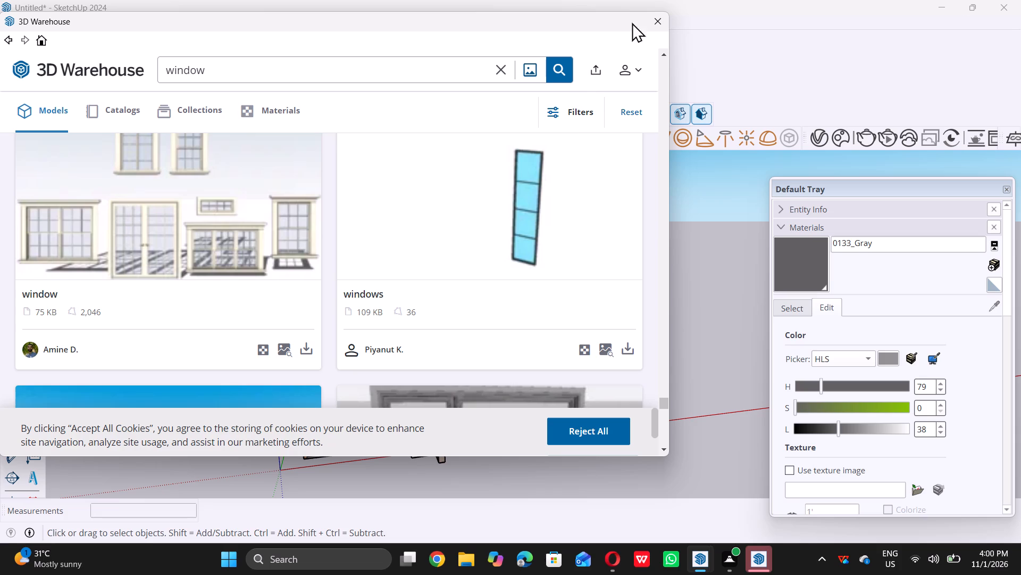
{"action": "double_click", "coordinate": [660, 21]}
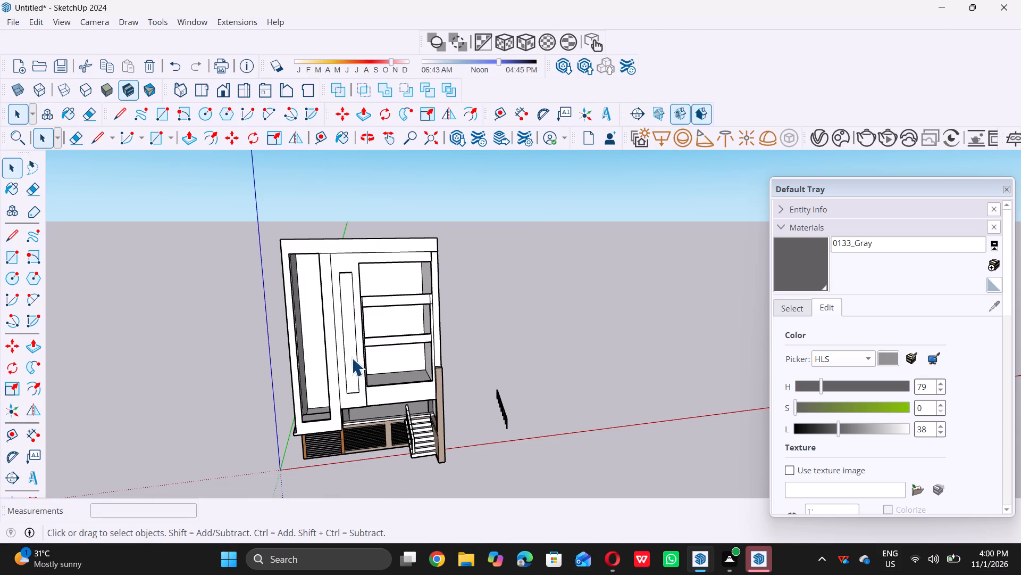
Draw a rectangle of 49' 9" by 7' 11 1/2" corner to corner across the facade's tall left-hand opening.
{"action": "middle_click_drag", "start_coordinate": [349, 355], "coordinate": [346, 336]}
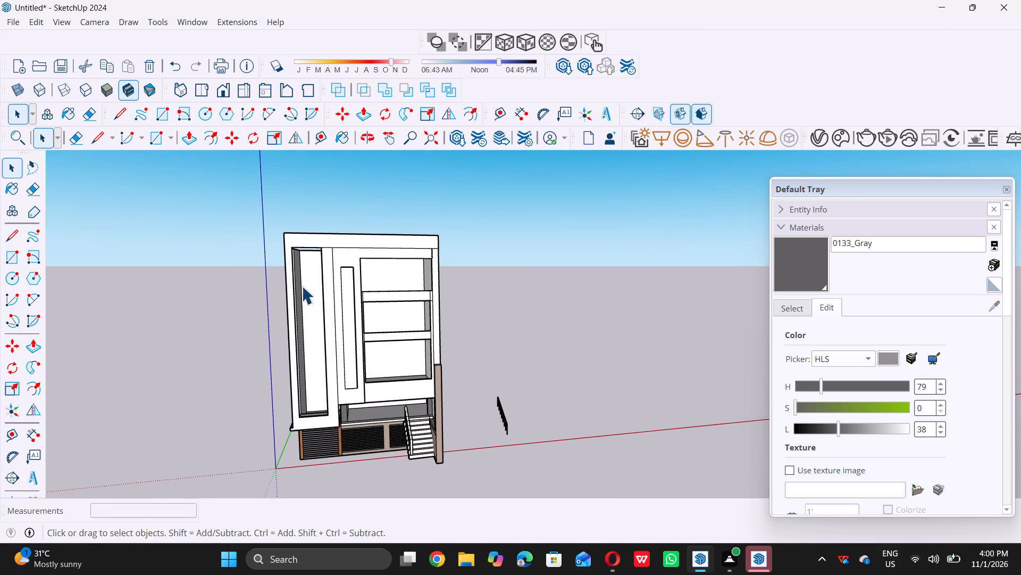
{"action": "scroll", "coordinate": [294, 259], "scroll_direction": "up", "scroll_amount": 8}
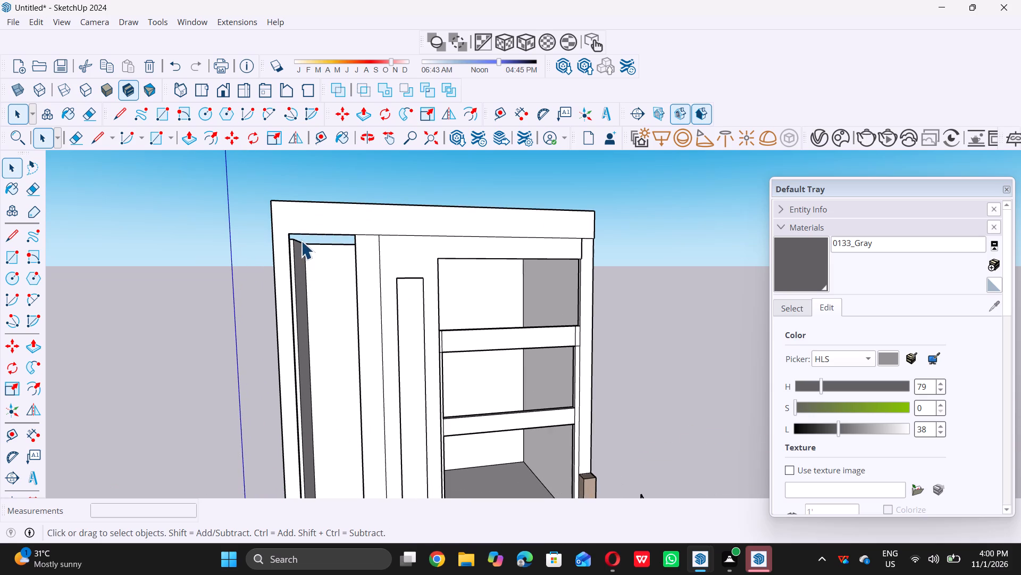
{"action": "scroll", "coordinate": [300, 234], "scroll_direction": "up", "scroll_amount": 5}
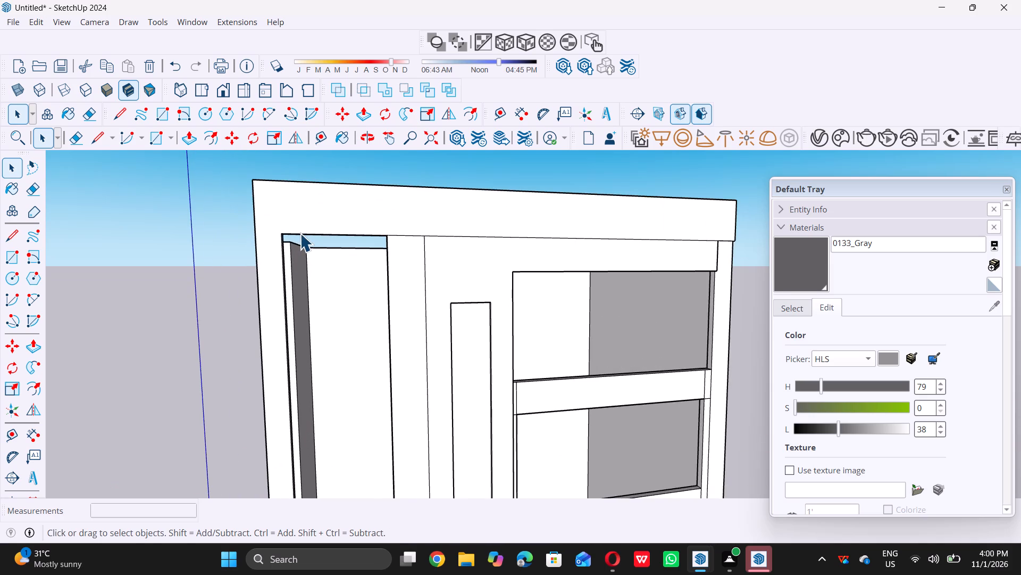
{"action": "key", "text": "r"}
{"action": "double_click", "coordinate": [284, 234]}
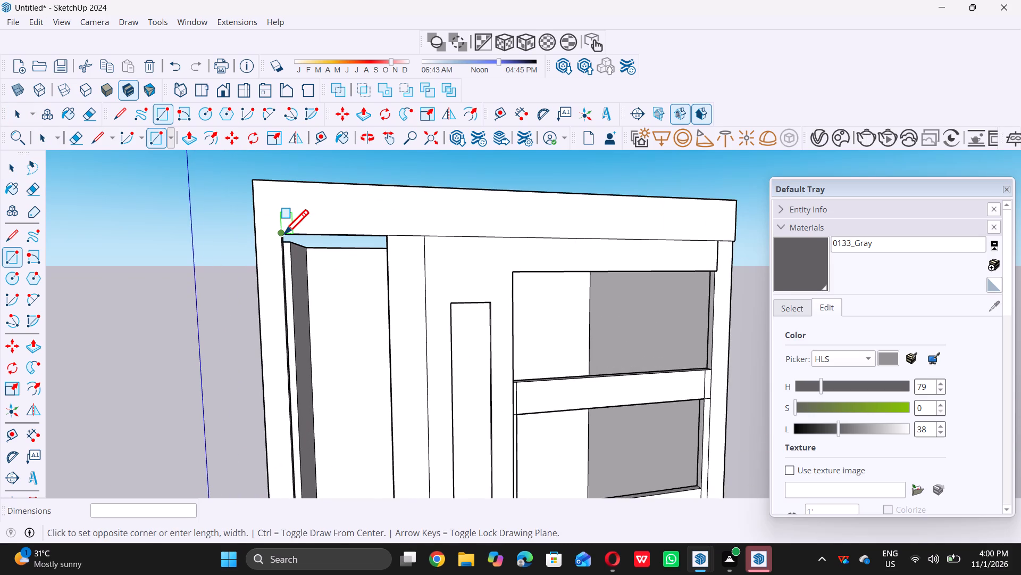
{"action": "scroll", "coordinate": [284, 234], "scroll_direction": "down", "scroll_amount": 13}
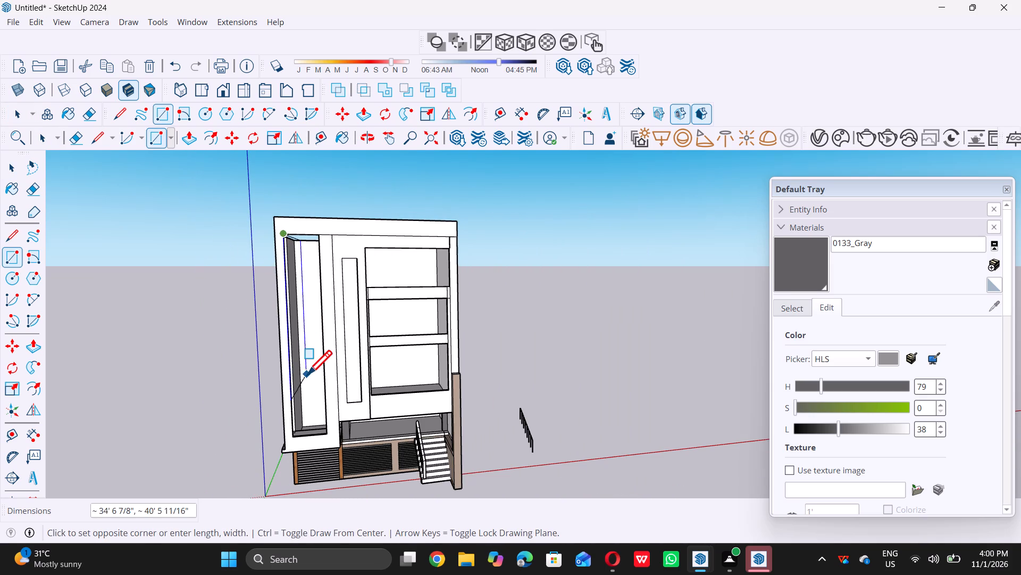
{"action": "double_click", "coordinate": [328, 436]}
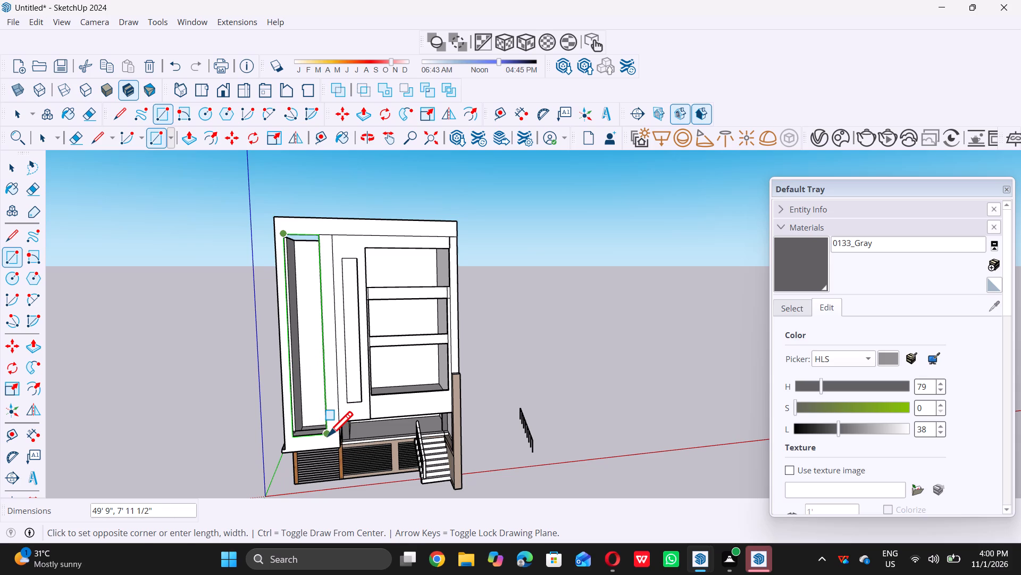
{"action": "key", "text": "space"}
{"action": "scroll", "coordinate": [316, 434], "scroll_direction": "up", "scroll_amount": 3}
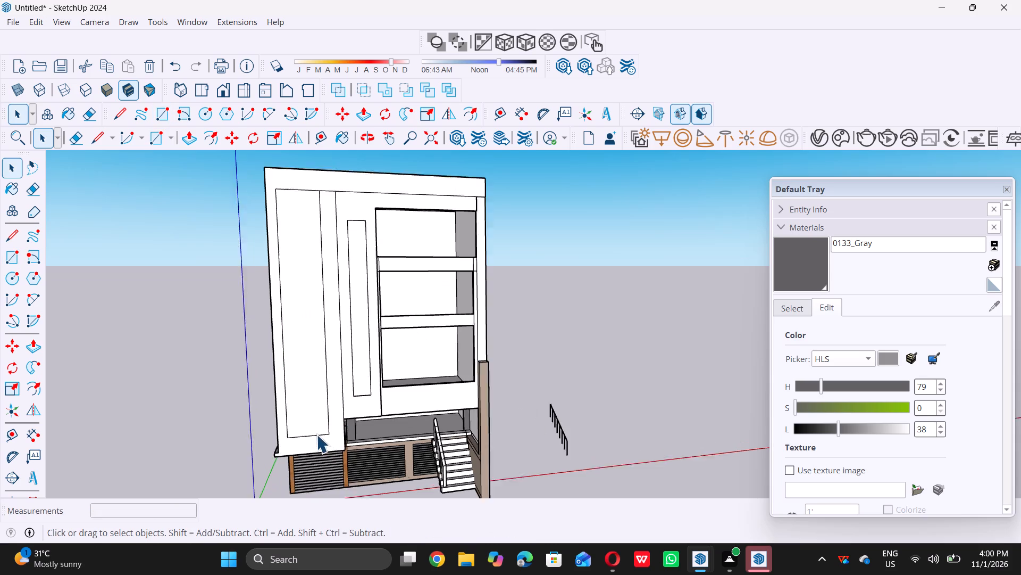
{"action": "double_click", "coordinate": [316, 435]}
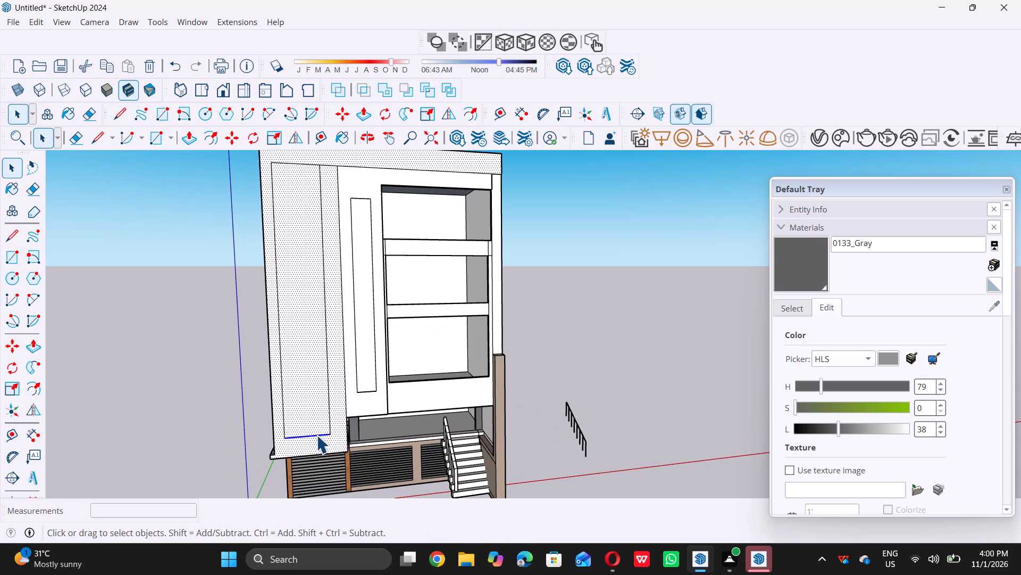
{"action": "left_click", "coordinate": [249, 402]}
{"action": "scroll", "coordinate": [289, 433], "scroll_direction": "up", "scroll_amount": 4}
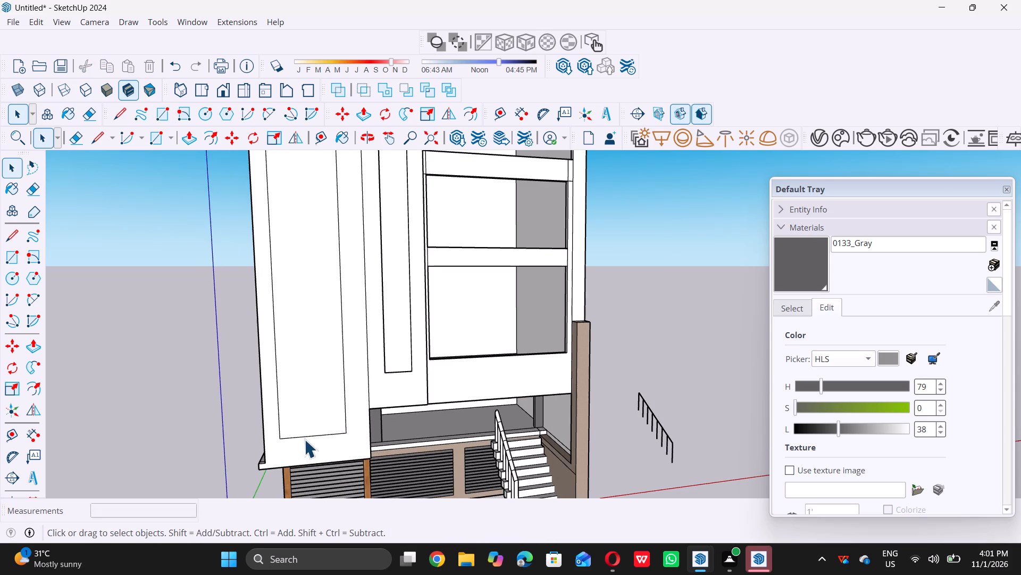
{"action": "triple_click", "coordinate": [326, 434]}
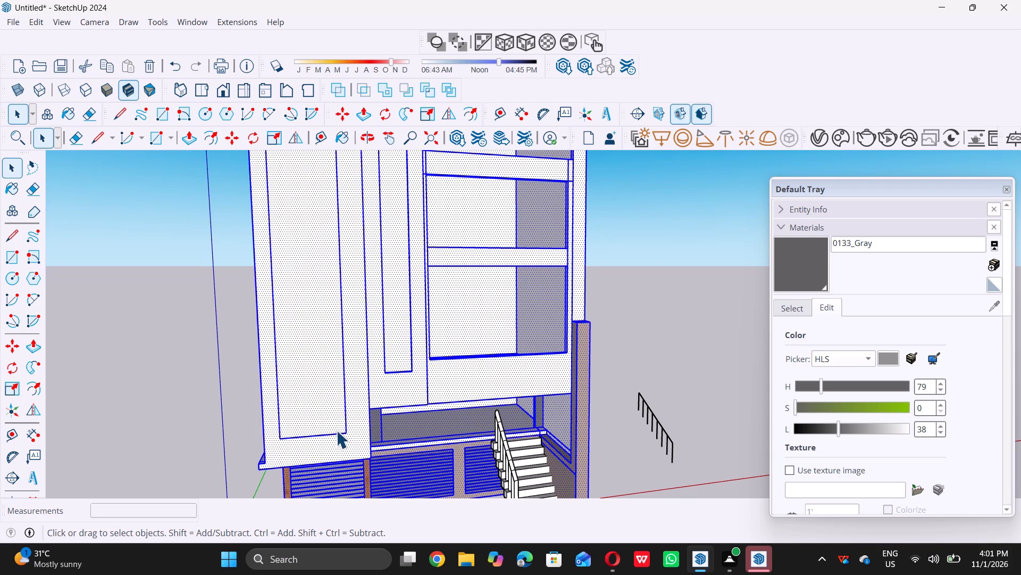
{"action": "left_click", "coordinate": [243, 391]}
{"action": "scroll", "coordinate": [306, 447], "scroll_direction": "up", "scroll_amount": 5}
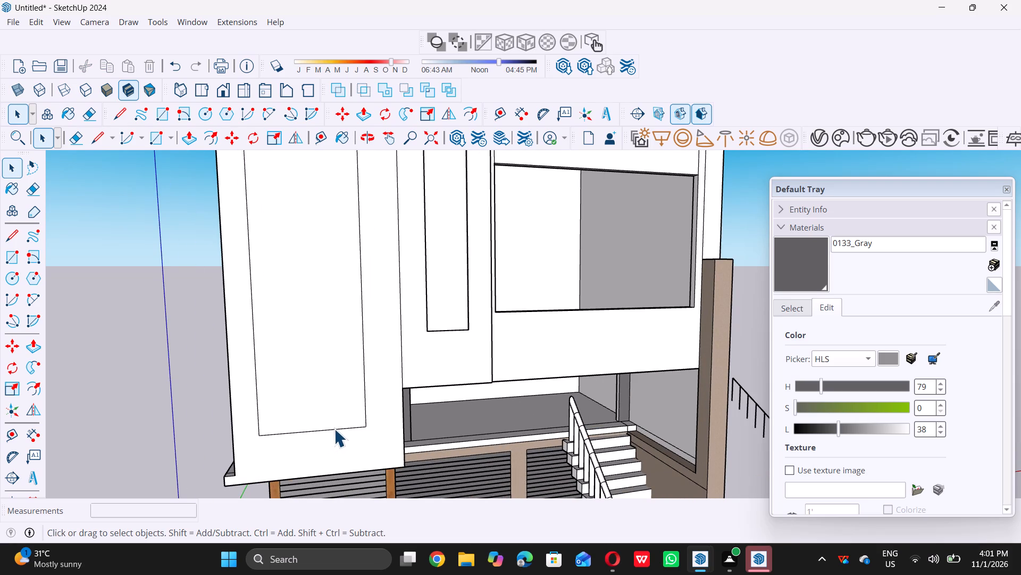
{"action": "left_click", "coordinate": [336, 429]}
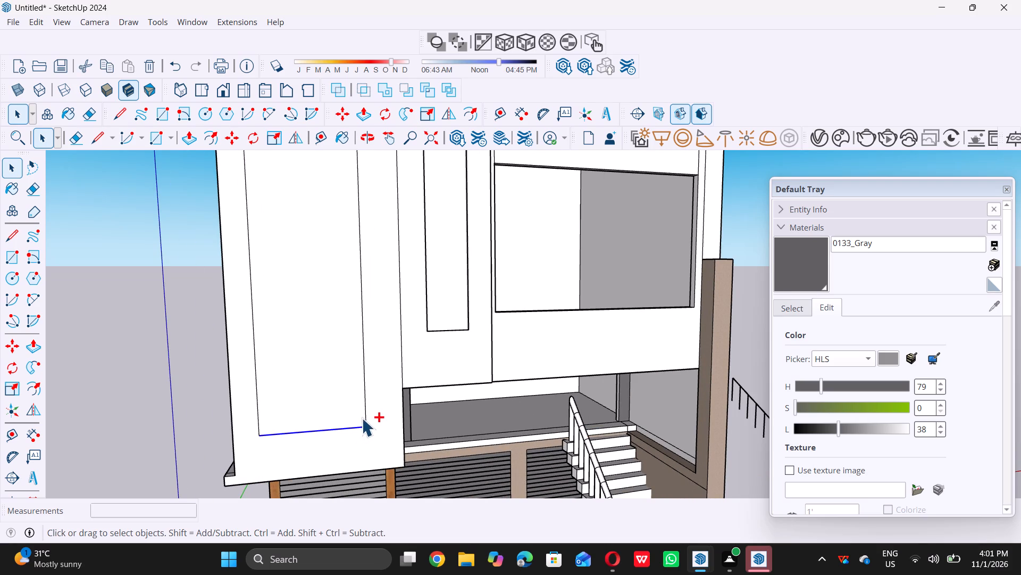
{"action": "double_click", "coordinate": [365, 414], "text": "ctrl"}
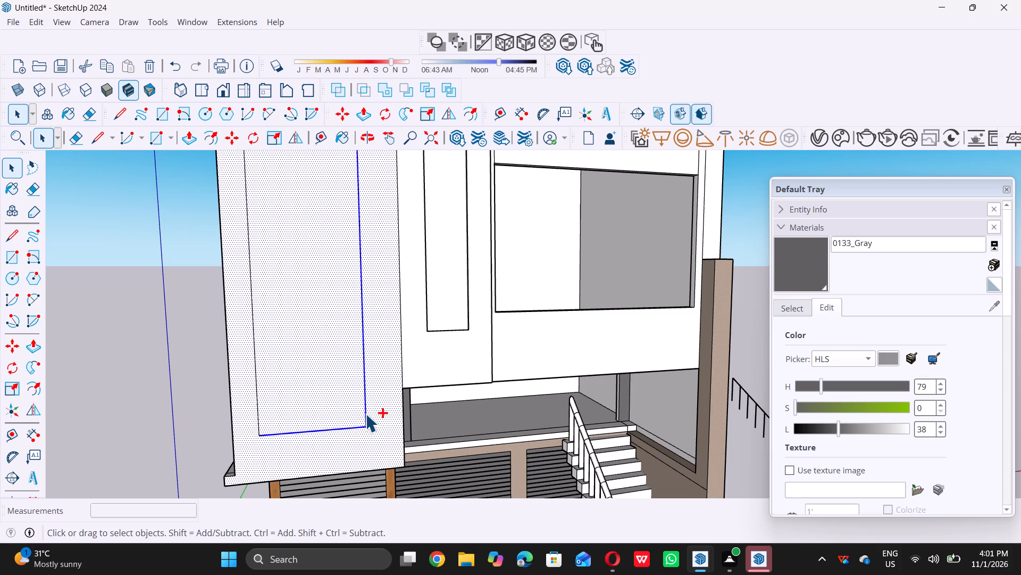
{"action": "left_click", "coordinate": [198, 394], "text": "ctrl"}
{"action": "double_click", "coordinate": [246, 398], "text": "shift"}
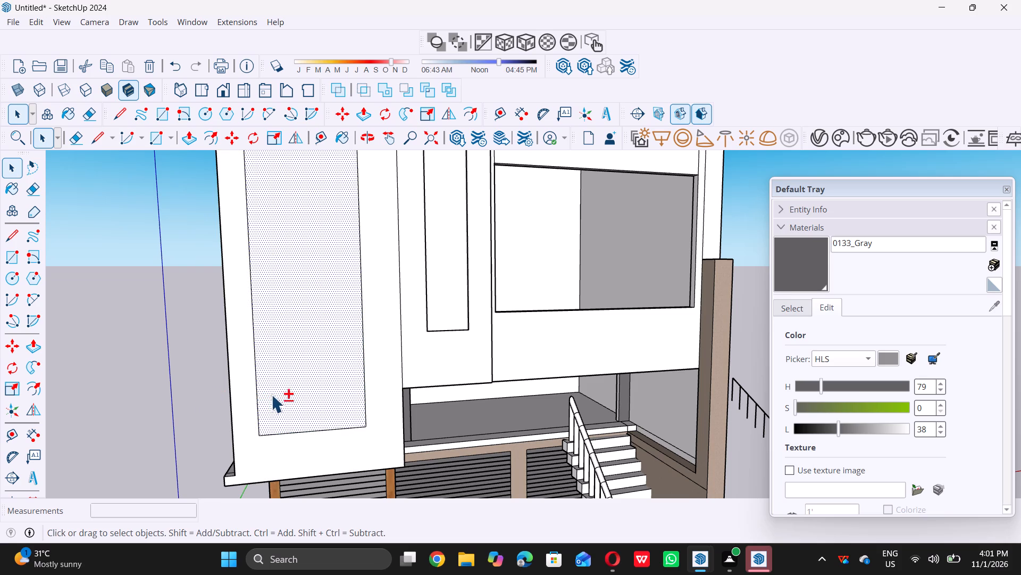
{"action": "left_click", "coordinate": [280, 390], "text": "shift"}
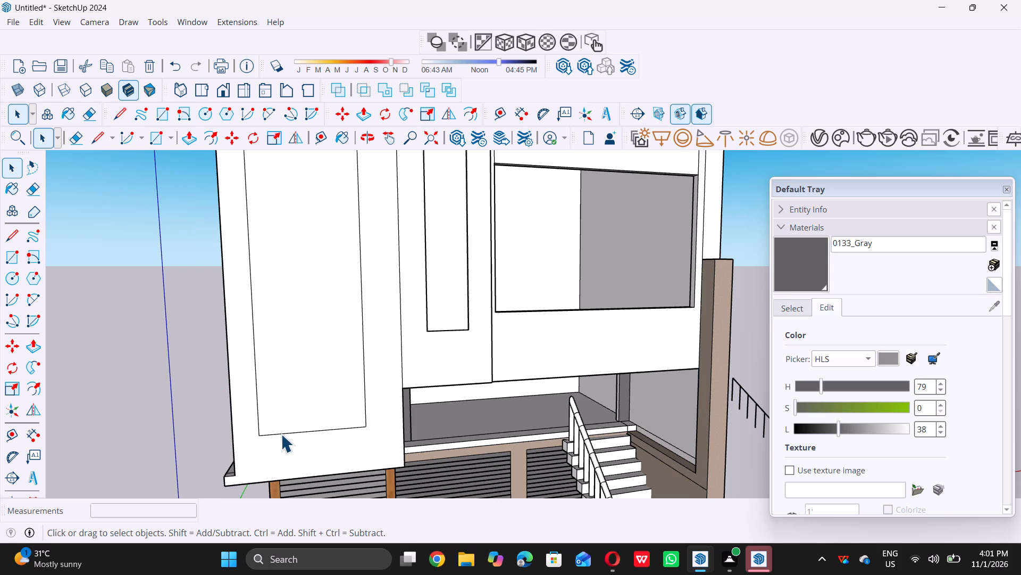
Copy the bottom and two side edges of the tall left-hand opening's rectangle about 91' 2" along the red axis, clear of the house.
{"action": "double_click", "coordinate": [281, 434]}
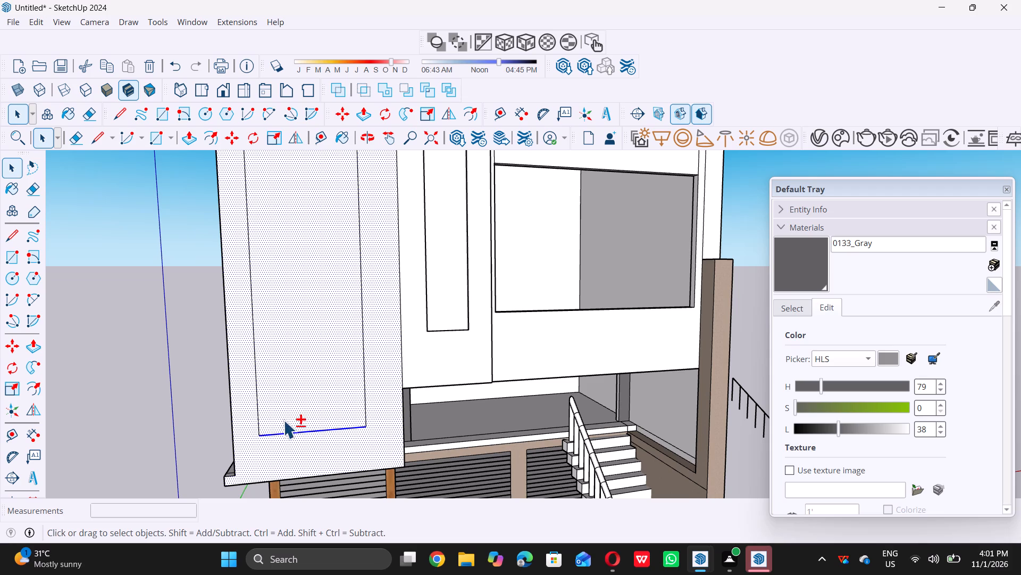
{"action": "left_click", "coordinate": [283, 420], "text": "shift"}
{"action": "left_click", "coordinate": [286, 443], "text": "shift"}
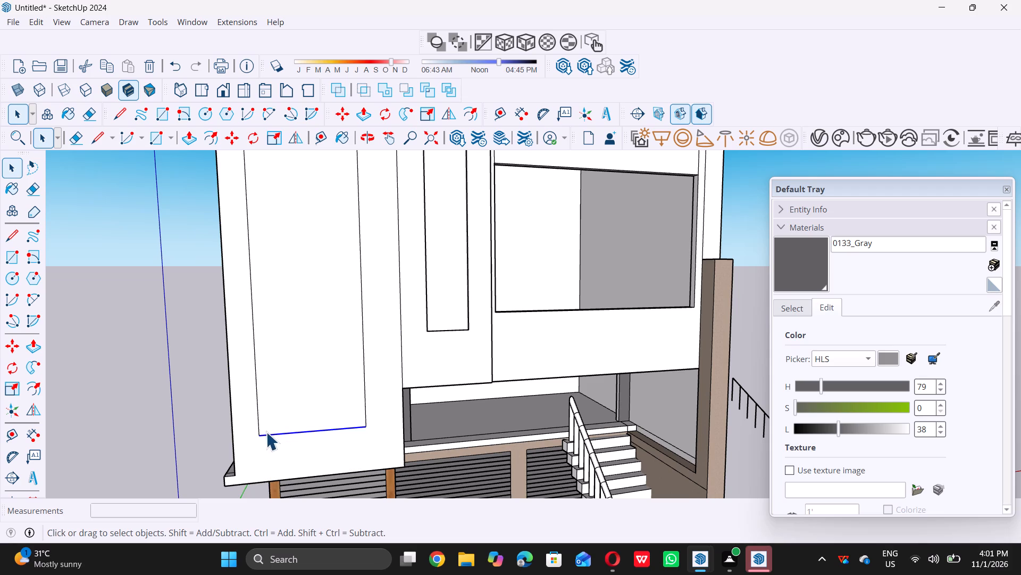
{"action": "double_click", "coordinate": [258, 423], "text": "ctrl"}
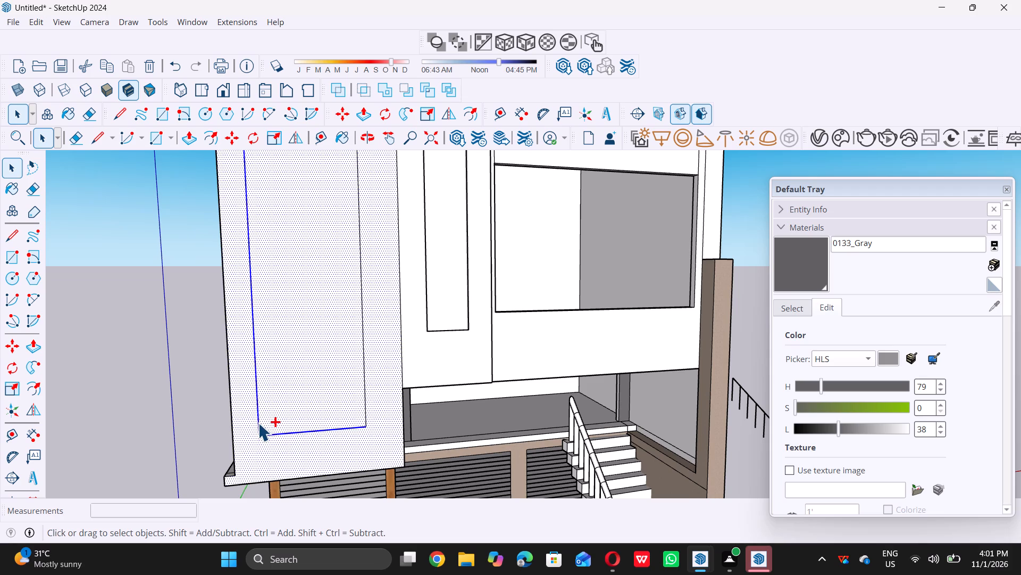
{"action": "left_click", "coordinate": [251, 431], "text": "shift"}
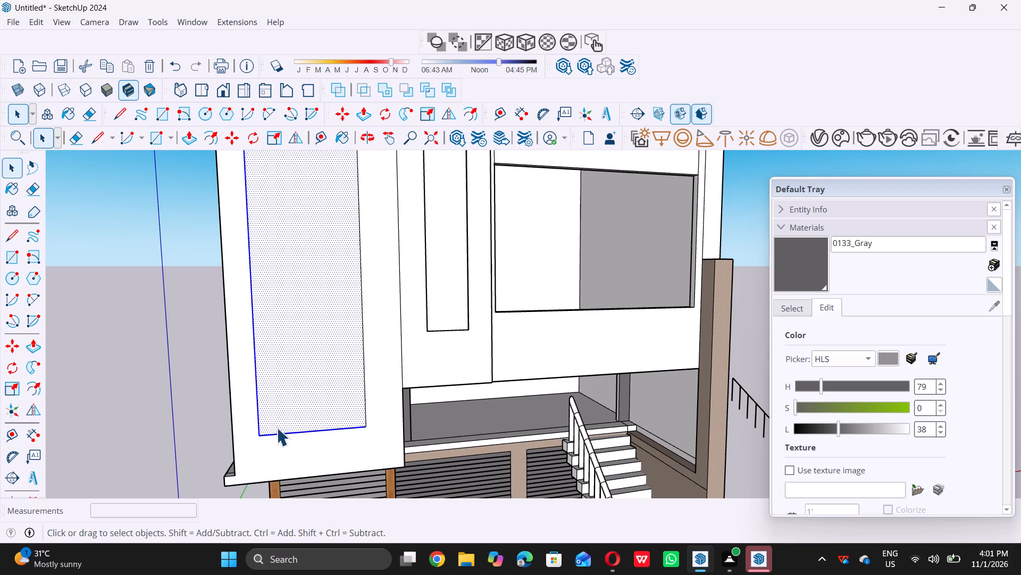
{"action": "left_click", "coordinate": [299, 414], "text": "shift"}
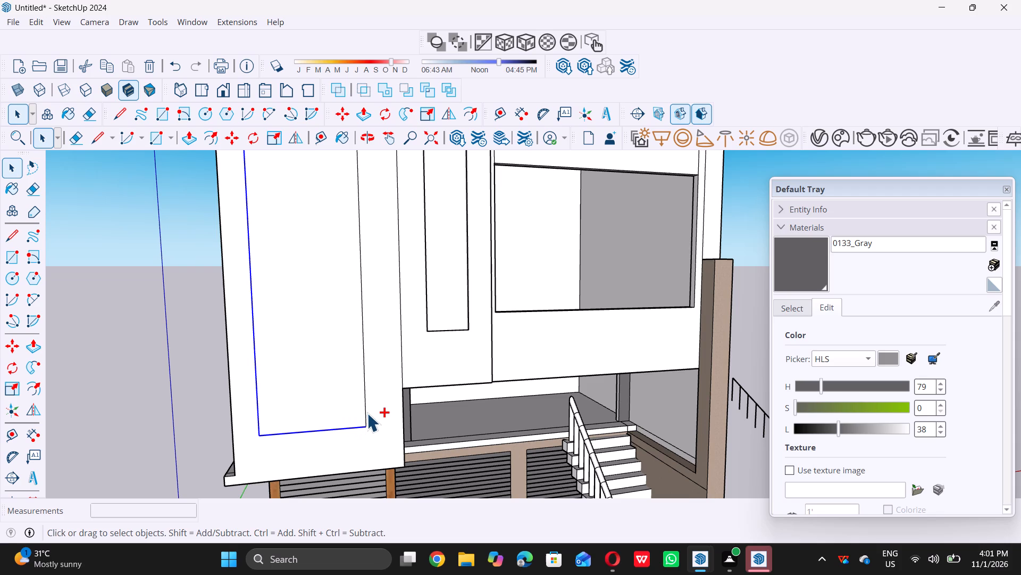
{"action": "left_click", "coordinate": [365, 410], "text": "ctrl"}
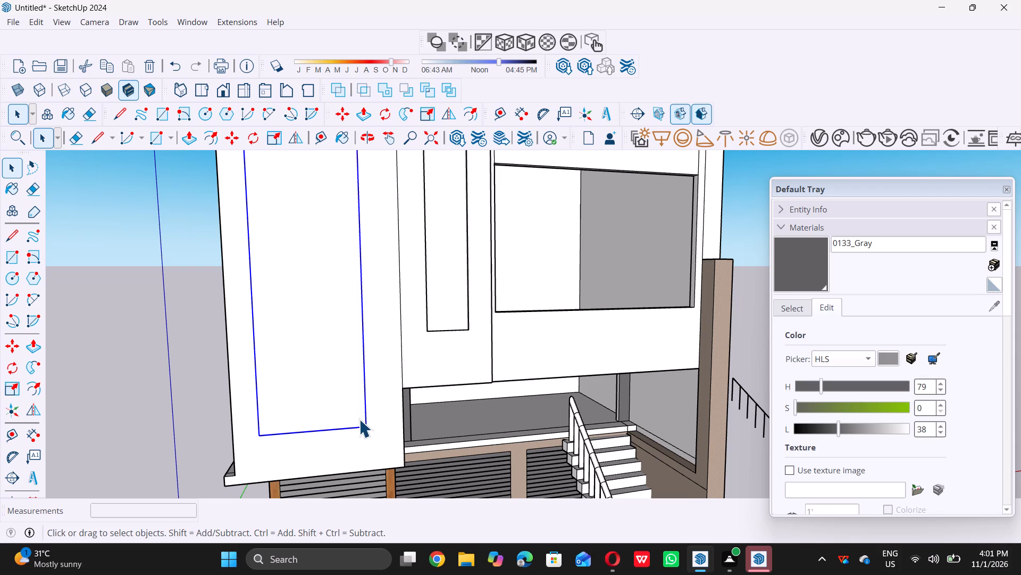
{"action": "key", "text": "m"}
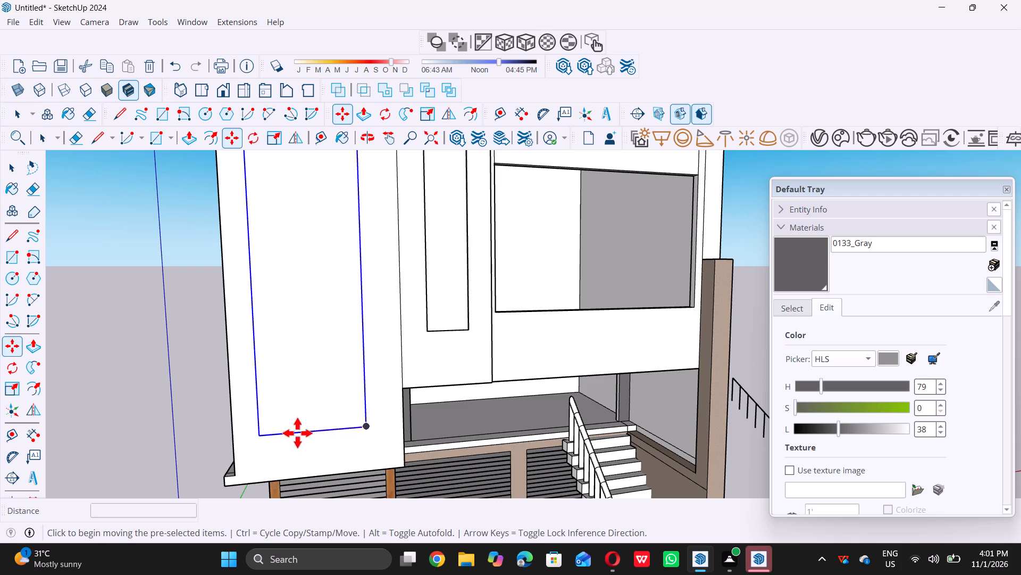
{"action": "triple_click", "coordinate": [258, 434]}
{"action": "scroll", "coordinate": [258, 434], "scroll_direction": "down", "scroll_amount": 17}
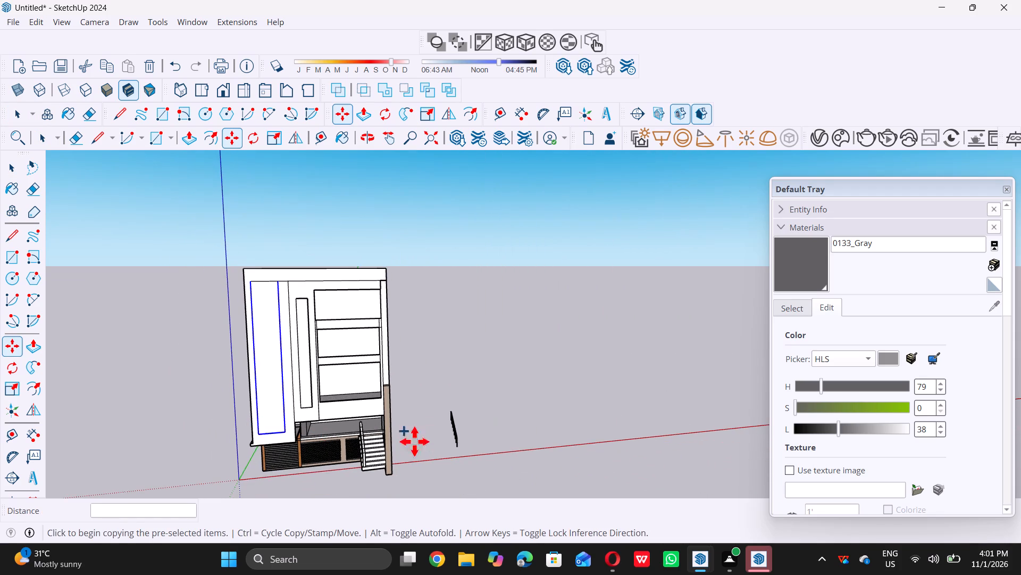
{"action": "left_click", "coordinate": [261, 433]}
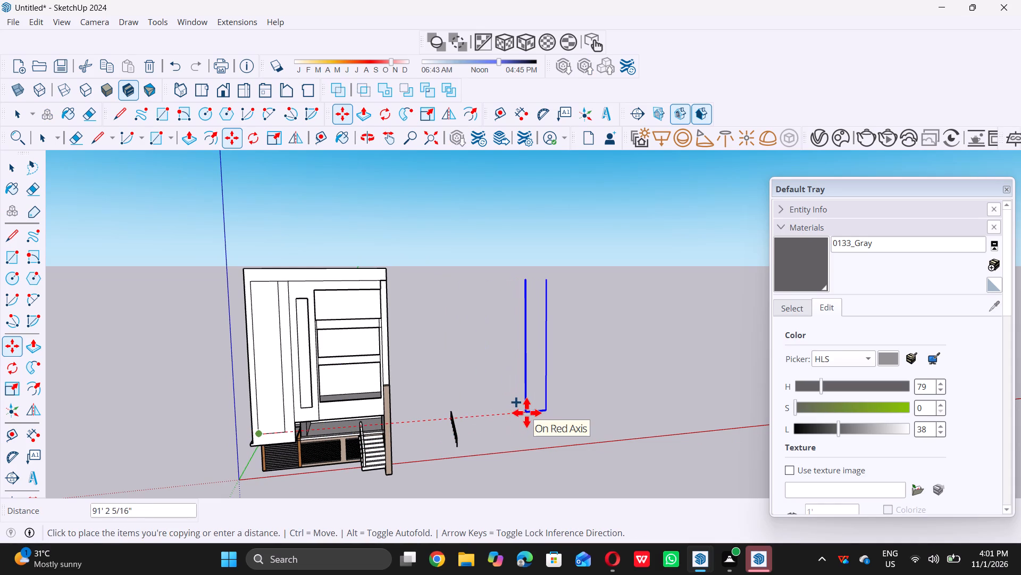
{"action": "double_click", "coordinate": [526, 413]}
{"action": "key", "text": "space"}
{"action": "double_click", "coordinate": [507, 436]}
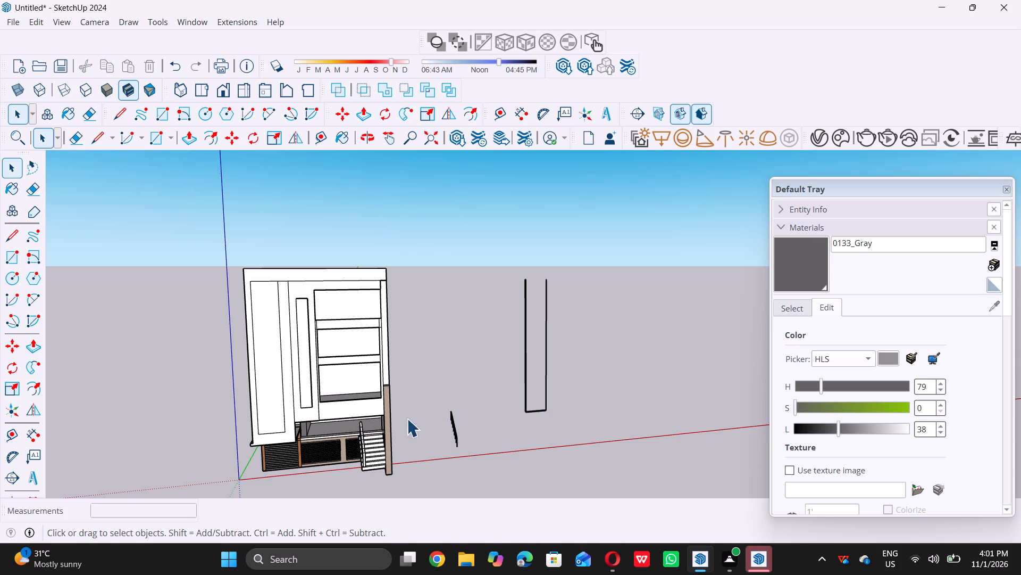
Delete the face covering the facade's tall left-hand opening.
{"action": "scroll", "coordinate": [317, 396], "scroll_direction": "up", "scroll_amount": 3}
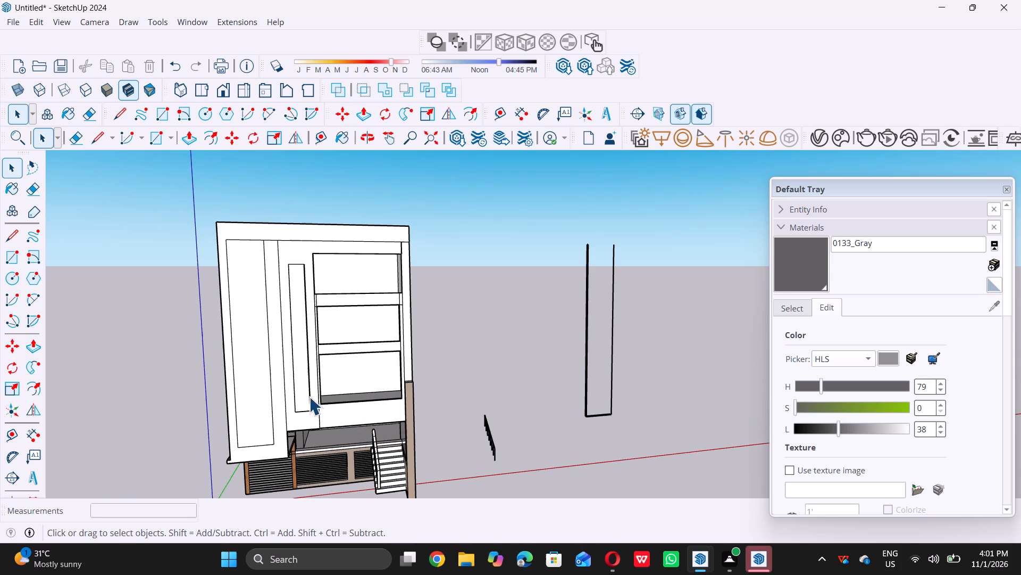
{"action": "left_click", "coordinate": [257, 400]}
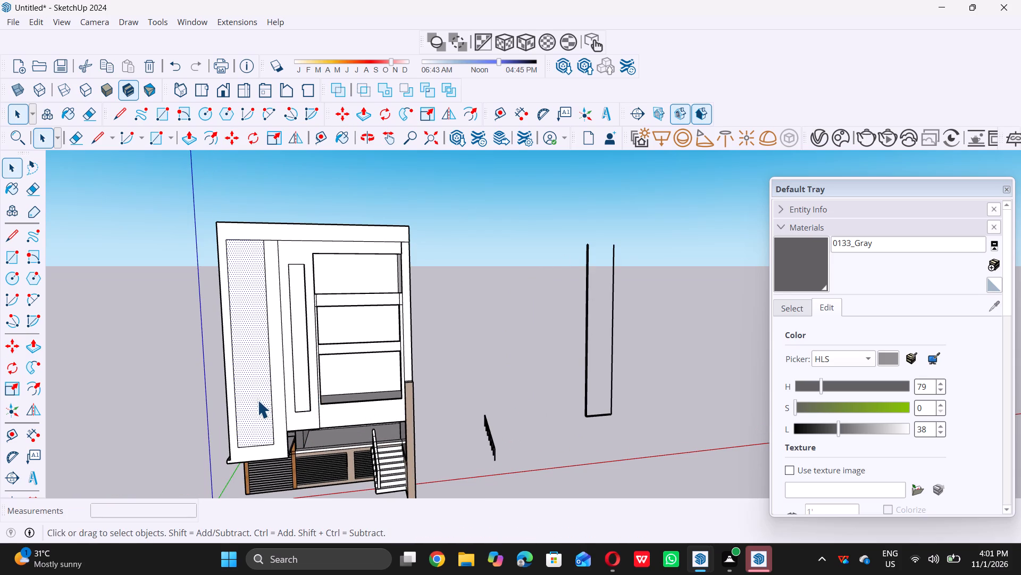
{"action": "key", "text": "Delete"}
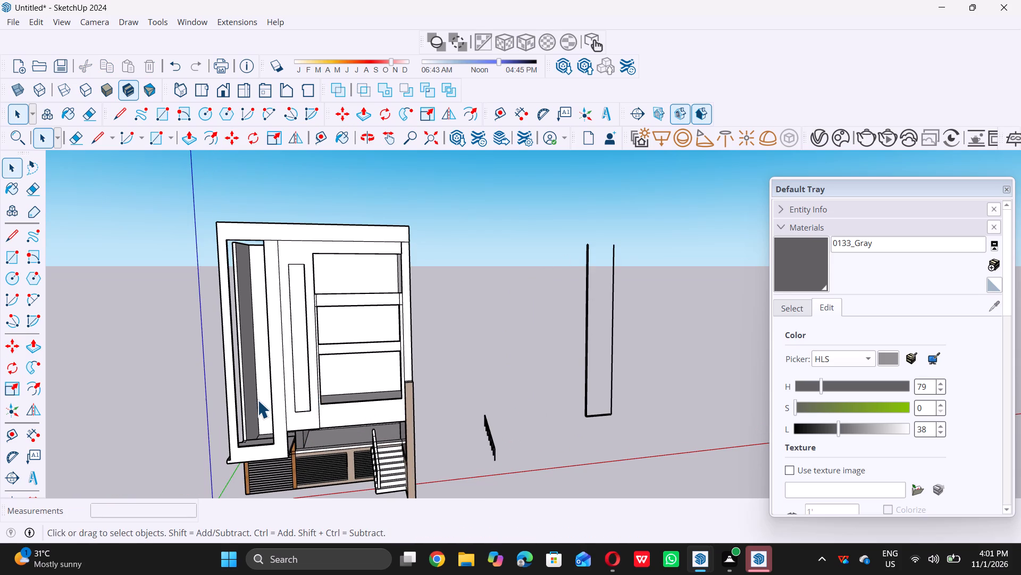
Erase the extra inner and depth edges of the copied outline beside the house, keeping only its flat U-shaped front outline.
{"action": "scroll", "coordinate": [262, 395], "scroll_direction": "down", "scroll_amount": 2}
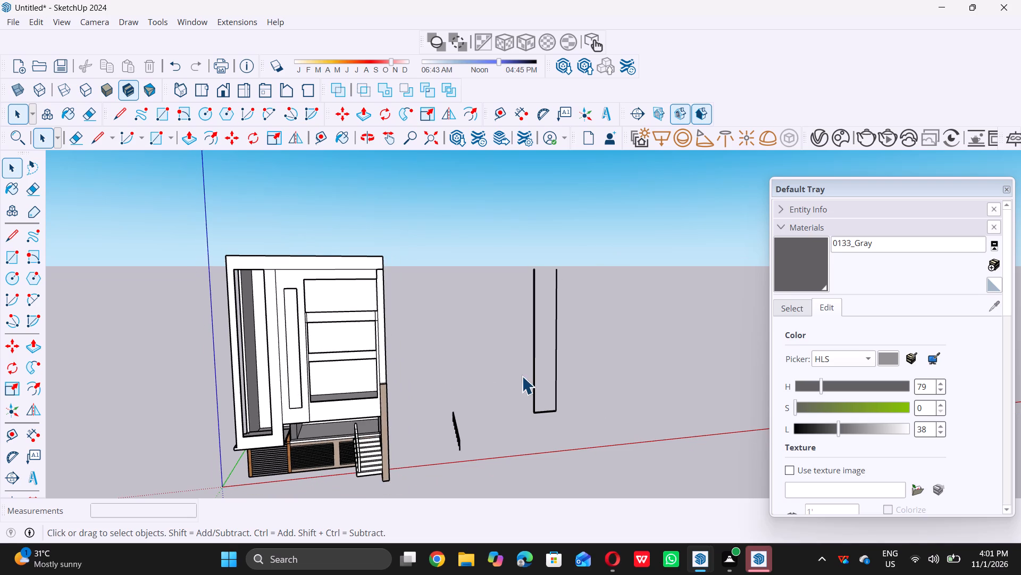
{"action": "middle_click_drag", "start_coordinate": [522, 380], "coordinate": [415, 426]}
{"action": "scroll", "coordinate": [534, 409], "scroll_direction": "up", "scroll_amount": 12}
{"action": "scroll", "coordinate": [557, 400], "scroll_direction": "down", "scroll_amount": 6}
{"action": "middle_click_drag", "start_coordinate": [560, 384], "coordinate": [516, 426]}
{"action": "scroll", "coordinate": [516, 428], "scroll_direction": "up", "scroll_amount": 4}
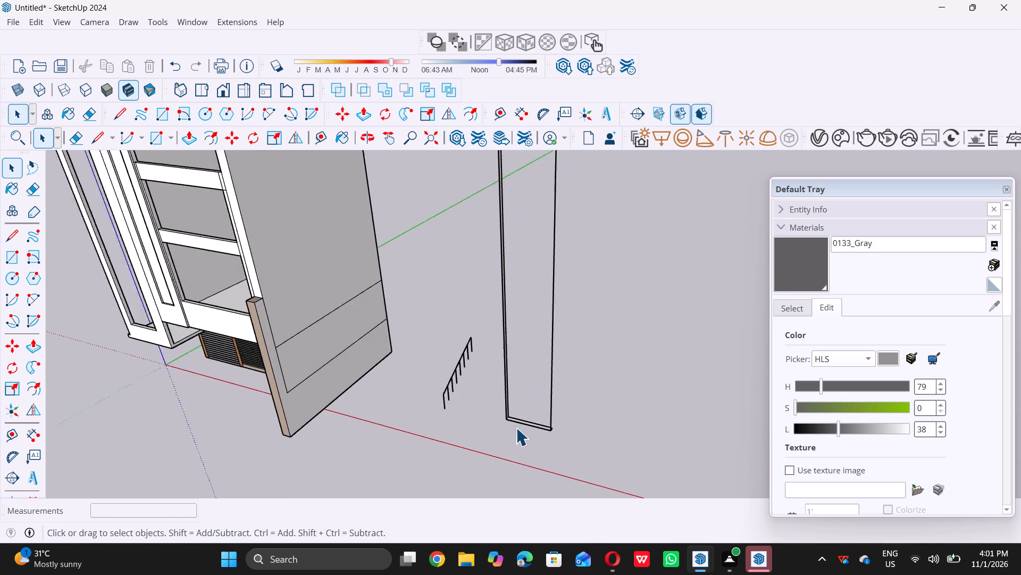
{"action": "scroll", "coordinate": [516, 428], "scroll_direction": "up", "scroll_amount": 18}
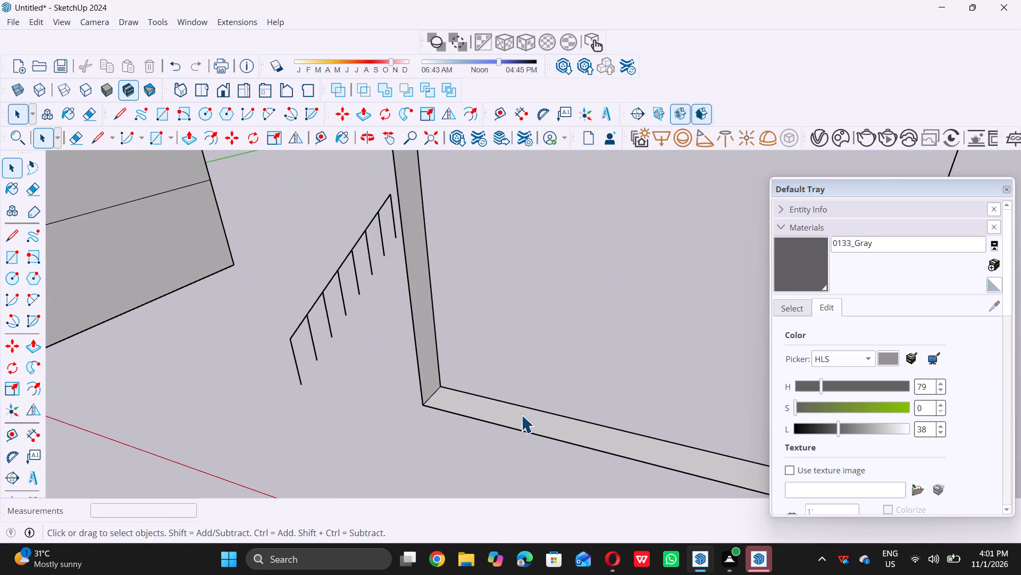
{"action": "key", "text": "e"}
{"action": "double_click", "coordinate": [531, 409]}
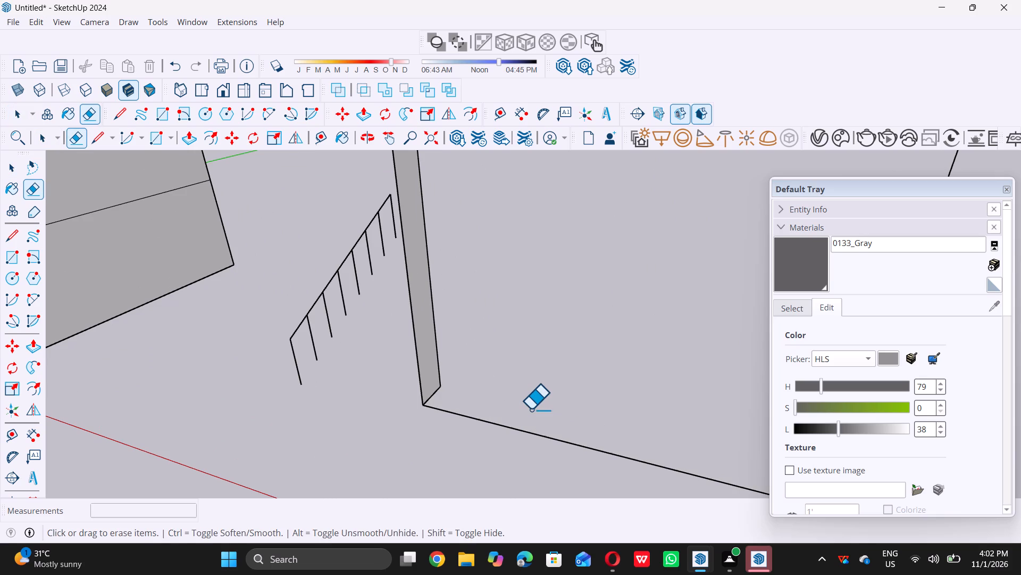
{"action": "left_click", "coordinate": [437, 364]}
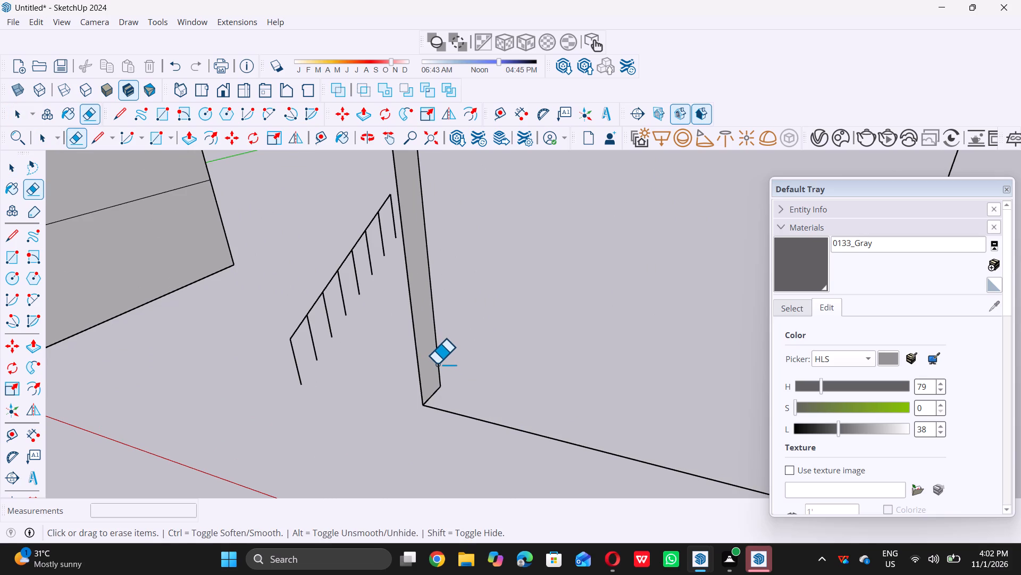
{"action": "double_click", "coordinate": [439, 387]}
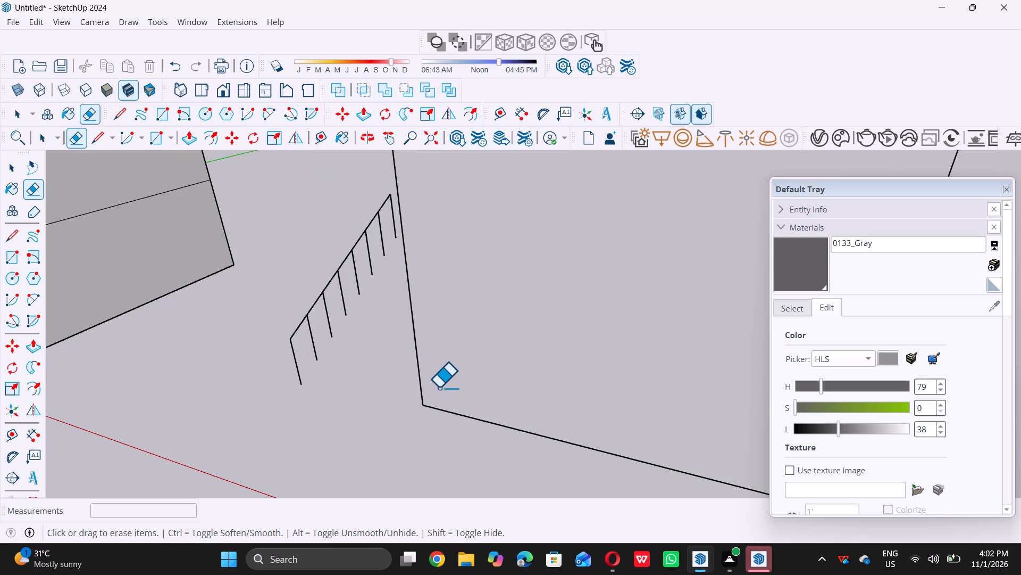
{"action": "scroll", "coordinate": [429, 395], "scroll_direction": "down", "scroll_amount": 18}
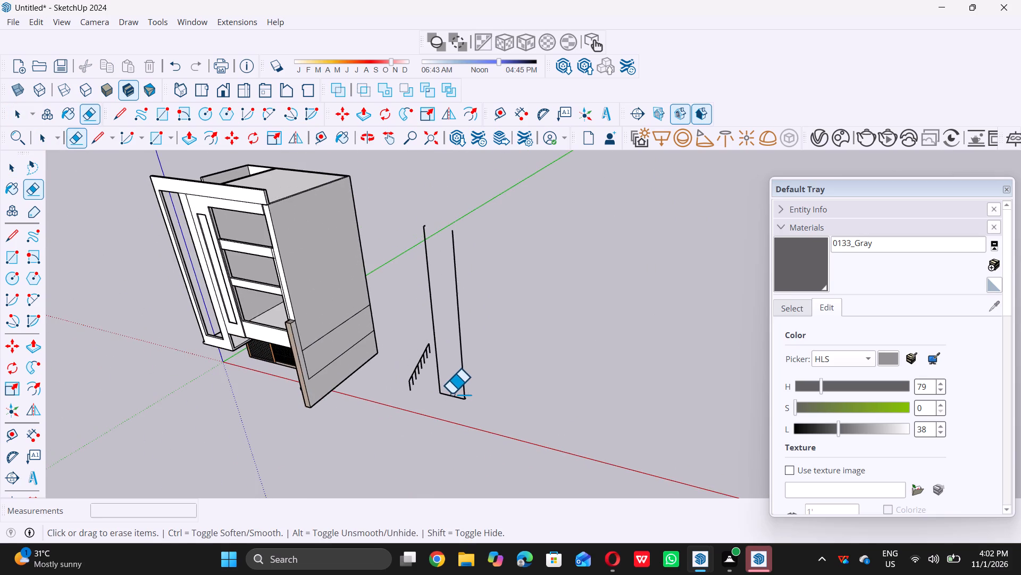
{"action": "scroll", "coordinate": [433, 223], "scroll_direction": "up", "scroll_amount": 9}
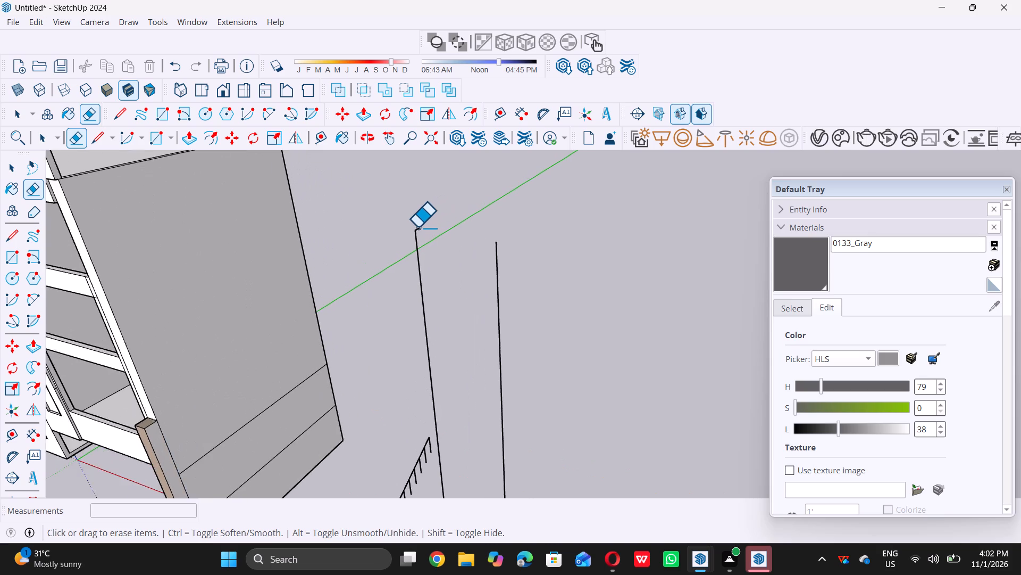
{"action": "scroll", "coordinate": [417, 227], "scroll_direction": "up", "scroll_amount": 4}
{"action": "triple_click", "coordinate": [418, 229]}
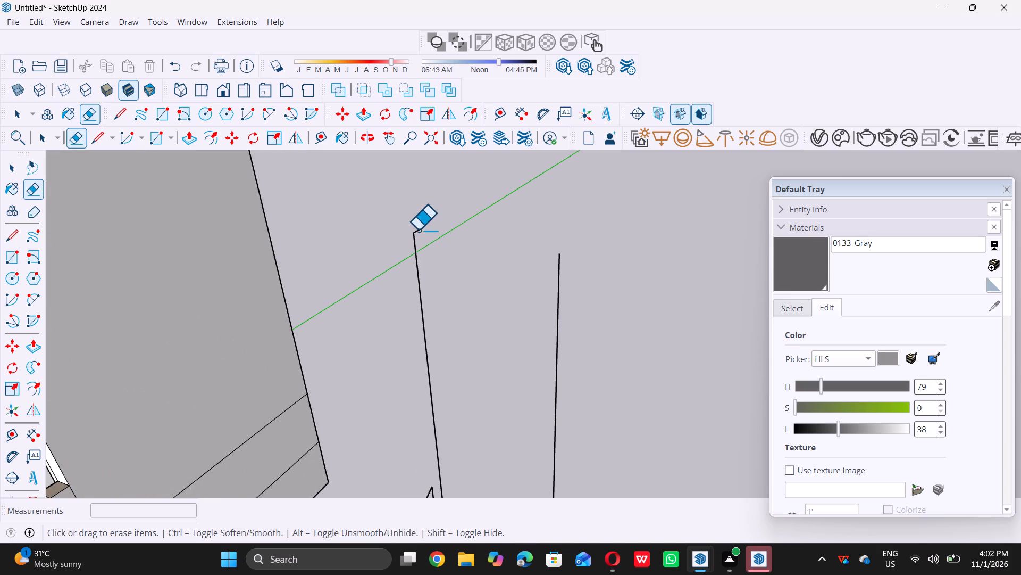
{"action": "key", "text": "space"}
Close the top of the U-shaped outline beside the house with a 7' 11 1/2" line between its side edges' upper ends.
{"action": "scroll", "coordinate": [442, 226], "scroll_direction": "down", "scroll_amount": 9}
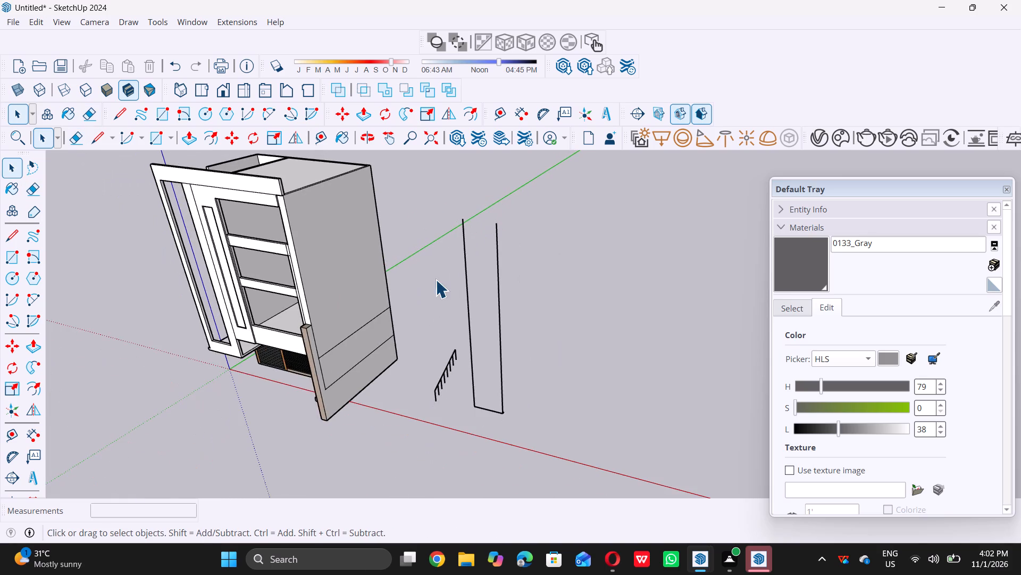
{"action": "middle_click_drag", "start_coordinate": [433, 292], "coordinate": [459, 277]}
{"action": "key", "text": "l"}
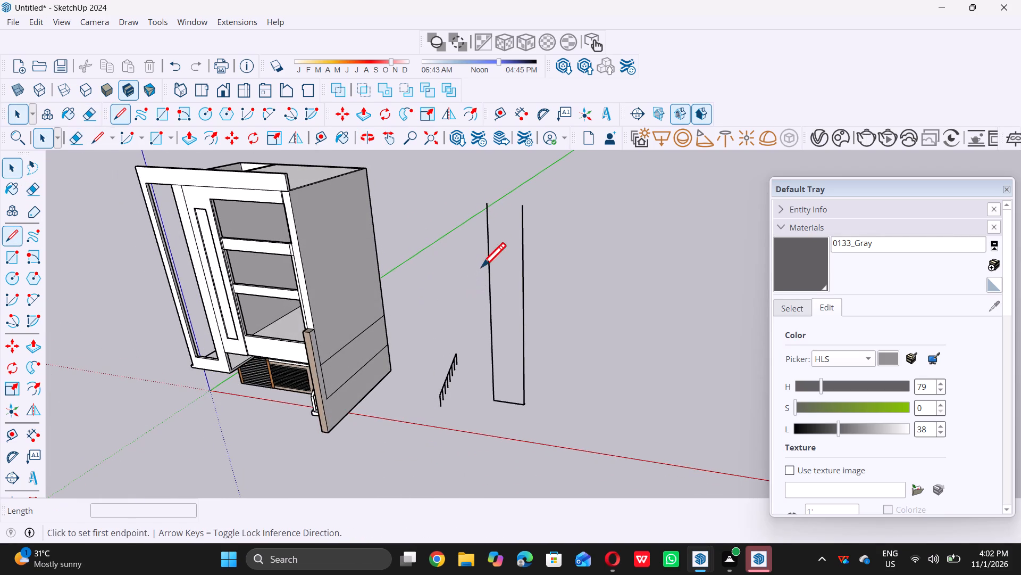
{"action": "left_click", "coordinate": [485, 201]}
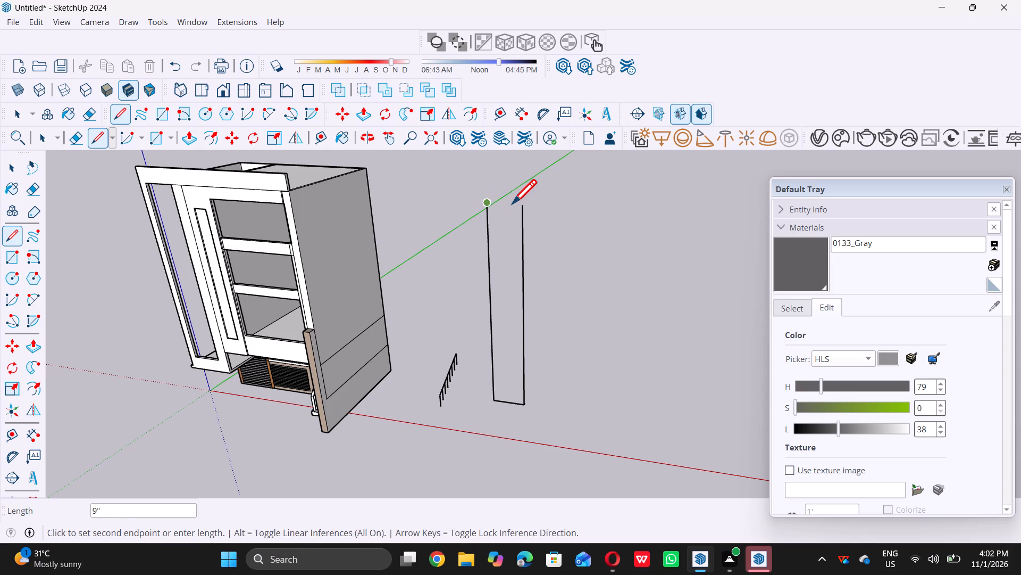
{"action": "left_click", "coordinate": [522, 206]}
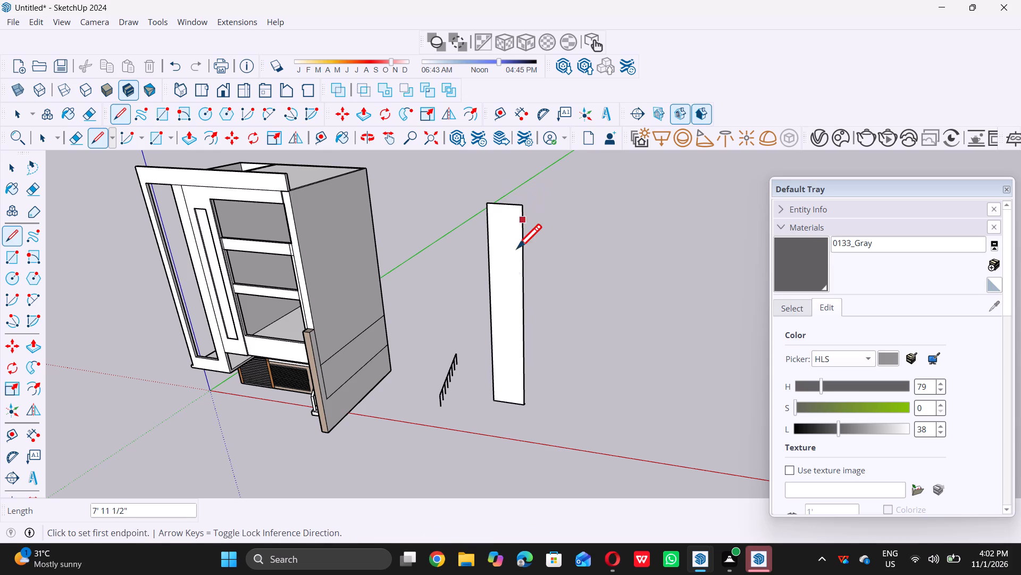
{"action": "key", "text": "space"}
Draw a 49' 9" vertical centre line on the tall panel beside the house, from its bottom edge's midpoint to its top edge.
{"action": "scroll", "coordinate": [501, 261], "scroll_direction": "down", "scroll_amount": 9}
{"action": "middle_click_drag", "start_coordinate": [504, 318], "coordinate": [518, 277]}
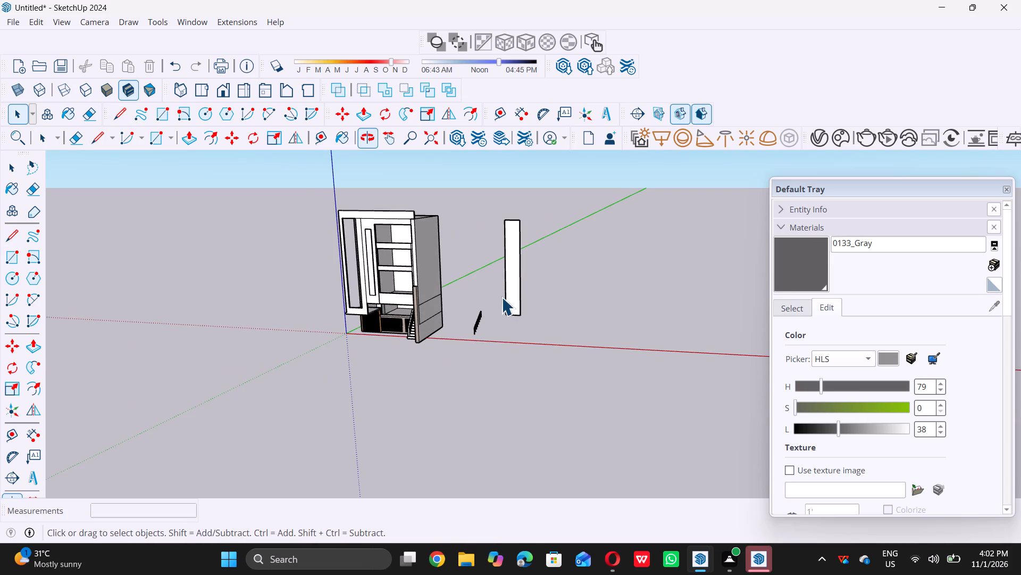
{"action": "scroll", "coordinate": [501, 297], "scroll_direction": "up", "scroll_amount": 5}
{"action": "scroll", "coordinate": [522, 256], "scroll_direction": "up", "scroll_amount": 7}
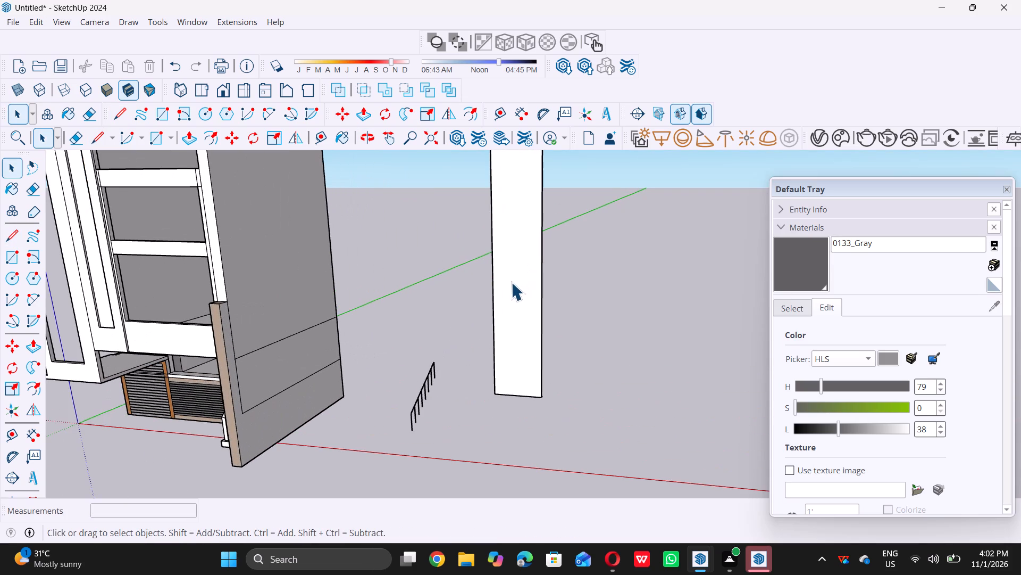
{"action": "key", "text": "l"}
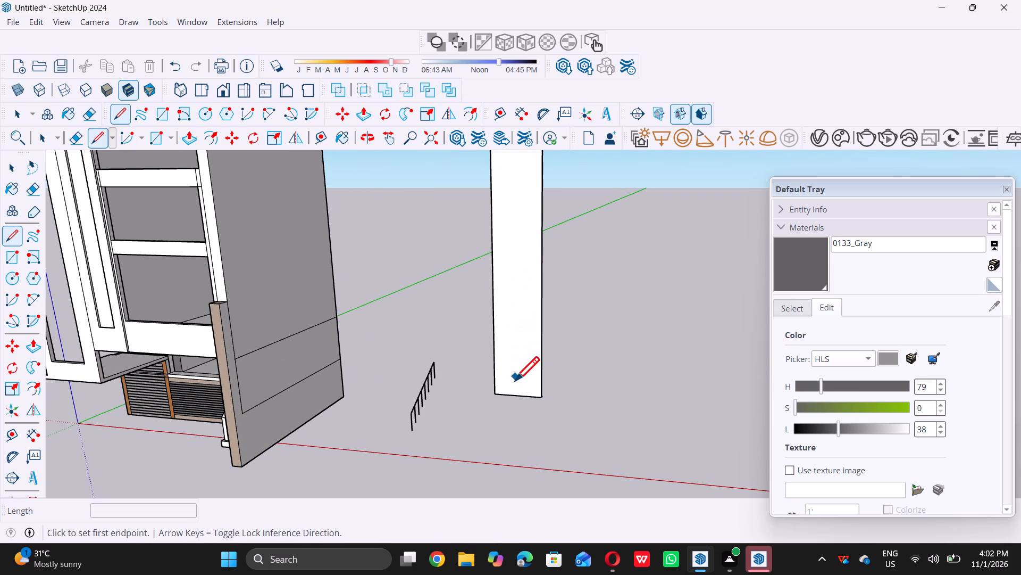
{"action": "left_click", "coordinate": [517, 396]}
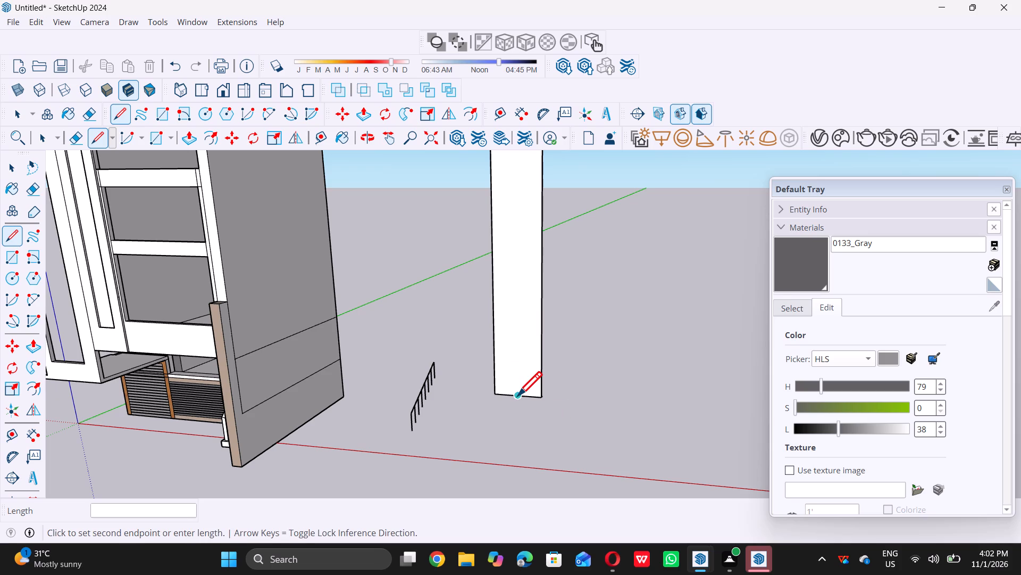
{"action": "scroll", "coordinate": [517, 396], "scroll_direction": "down", "scroll_amount": 4}
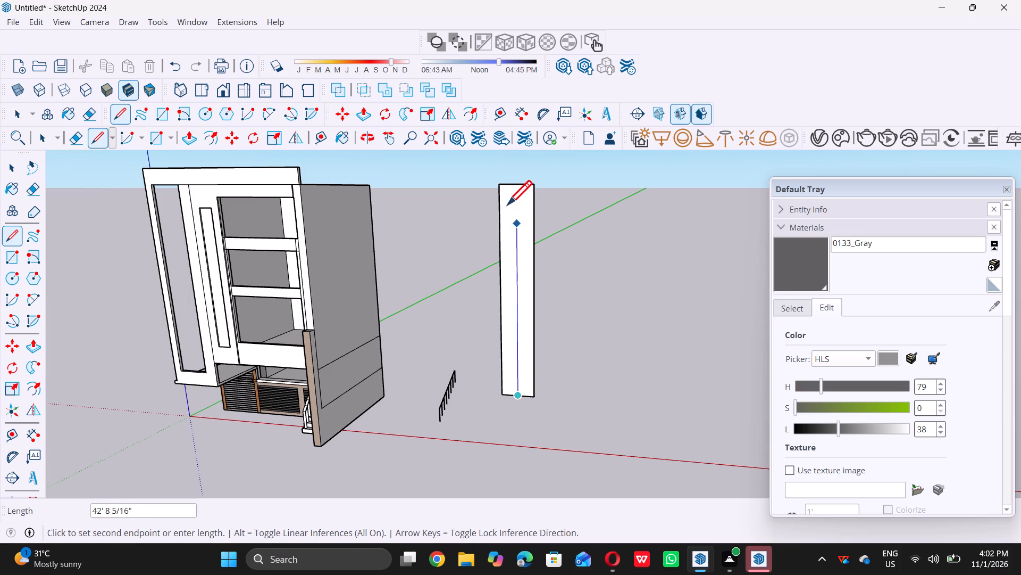
{"action": "double_click", "coordinate": [518, 188]}
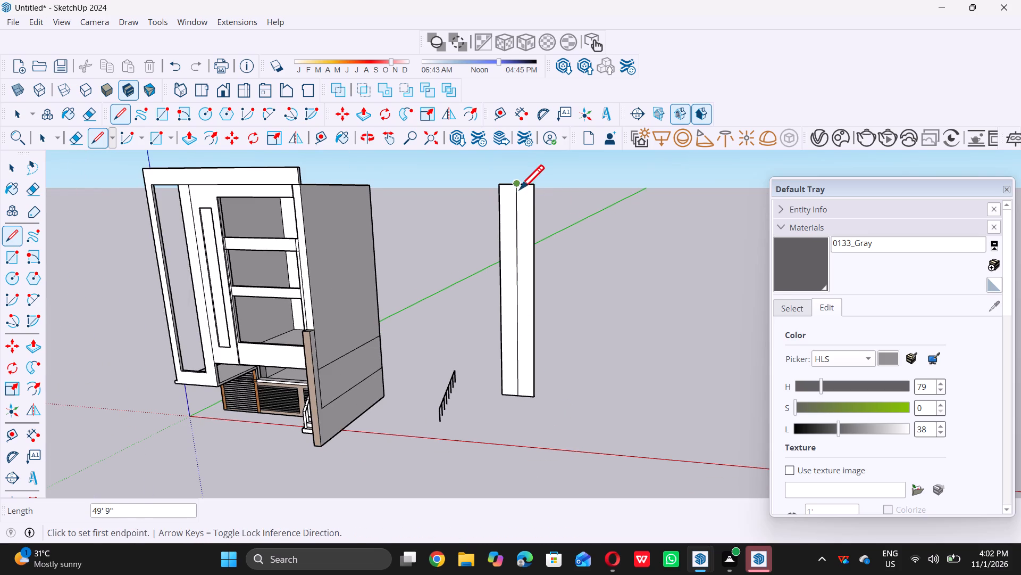
{"action": "key", "text": "space"}
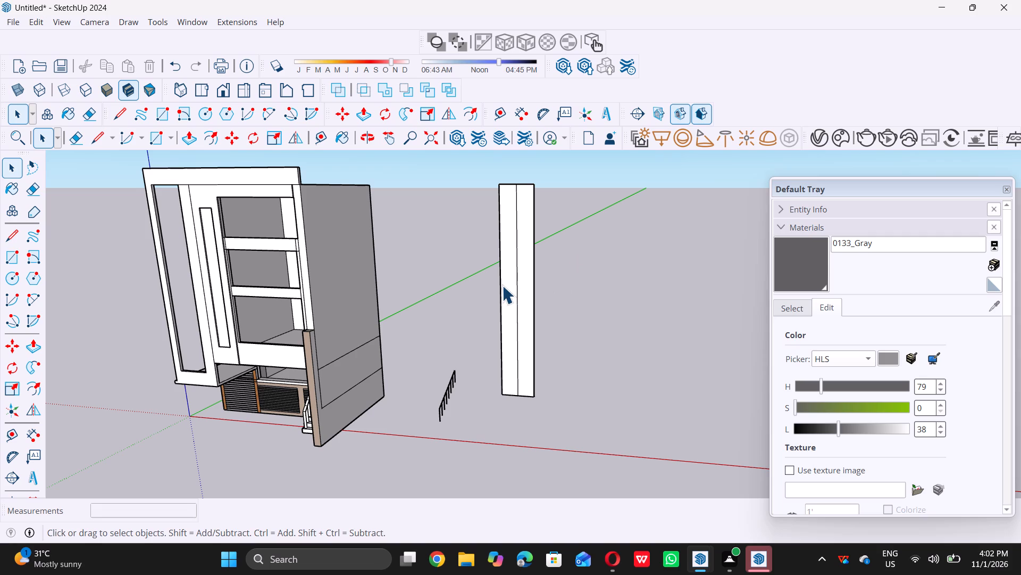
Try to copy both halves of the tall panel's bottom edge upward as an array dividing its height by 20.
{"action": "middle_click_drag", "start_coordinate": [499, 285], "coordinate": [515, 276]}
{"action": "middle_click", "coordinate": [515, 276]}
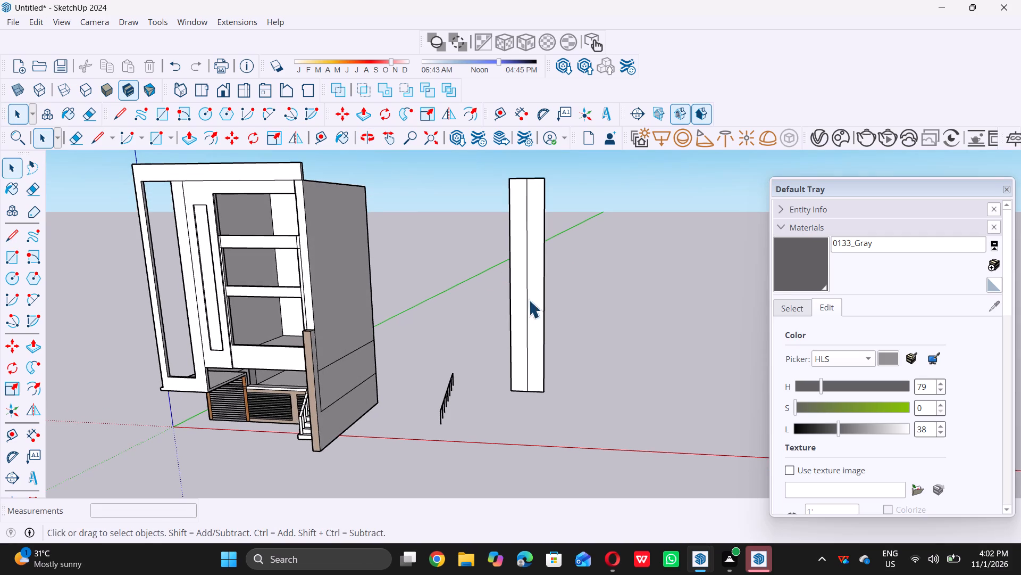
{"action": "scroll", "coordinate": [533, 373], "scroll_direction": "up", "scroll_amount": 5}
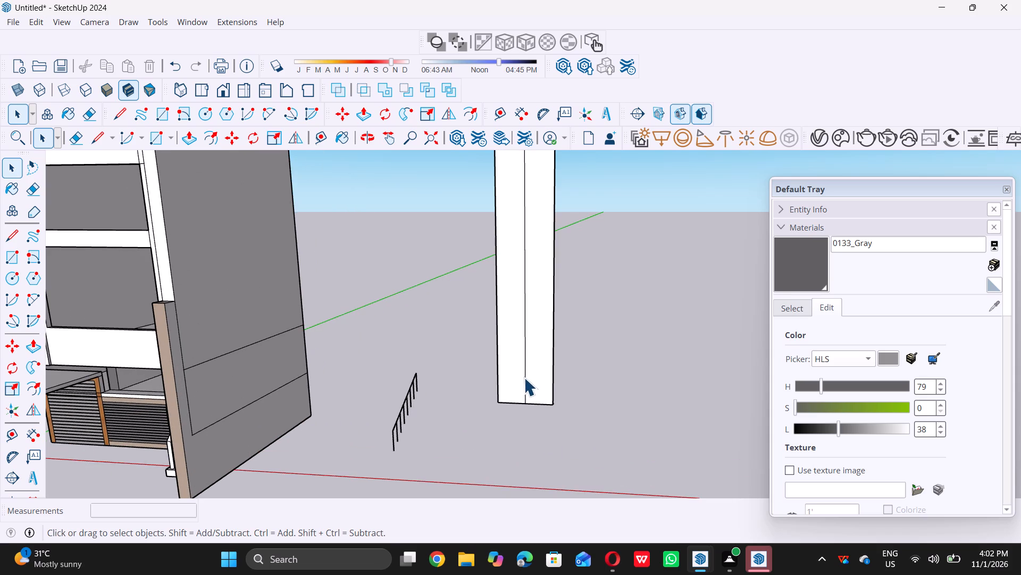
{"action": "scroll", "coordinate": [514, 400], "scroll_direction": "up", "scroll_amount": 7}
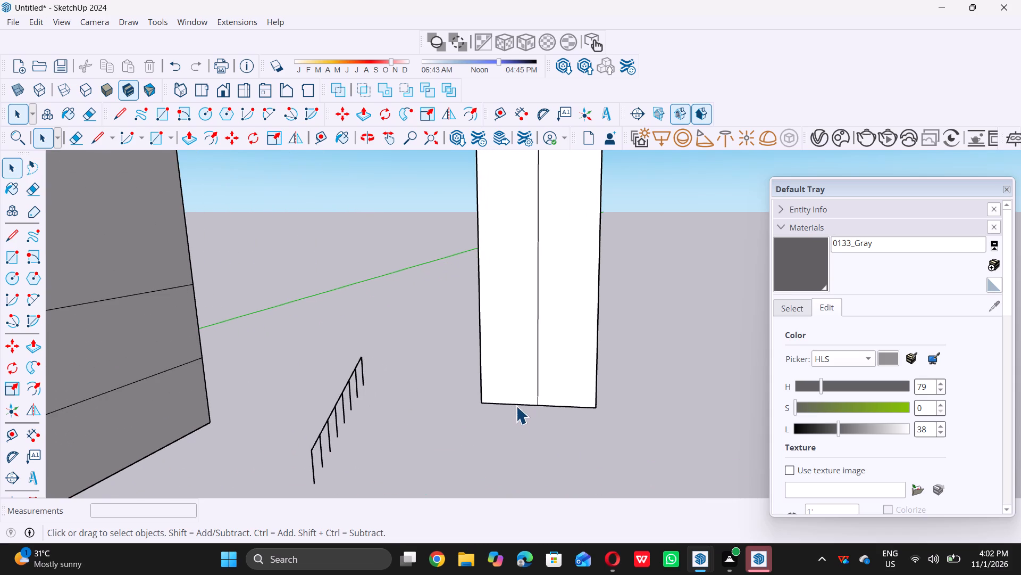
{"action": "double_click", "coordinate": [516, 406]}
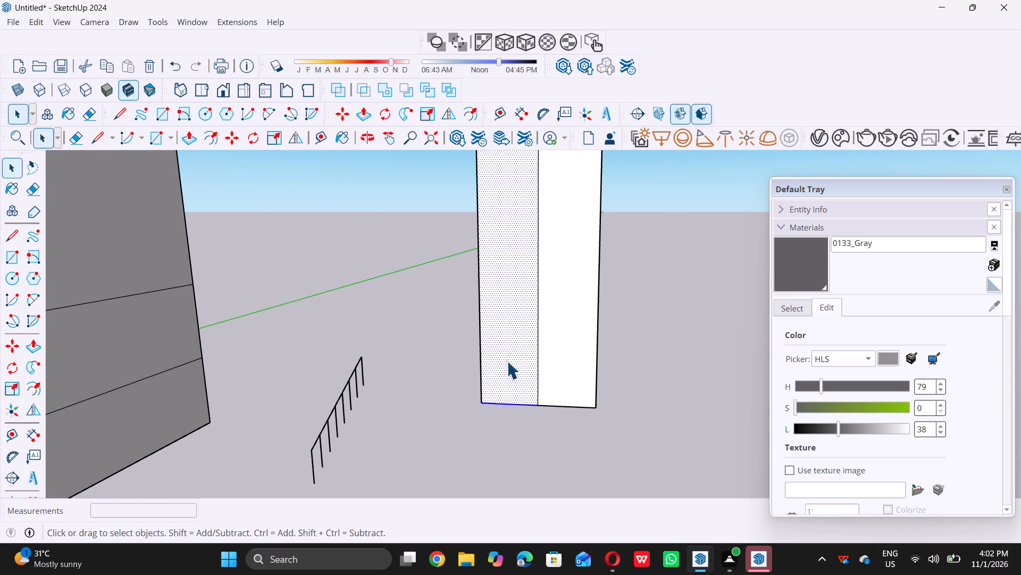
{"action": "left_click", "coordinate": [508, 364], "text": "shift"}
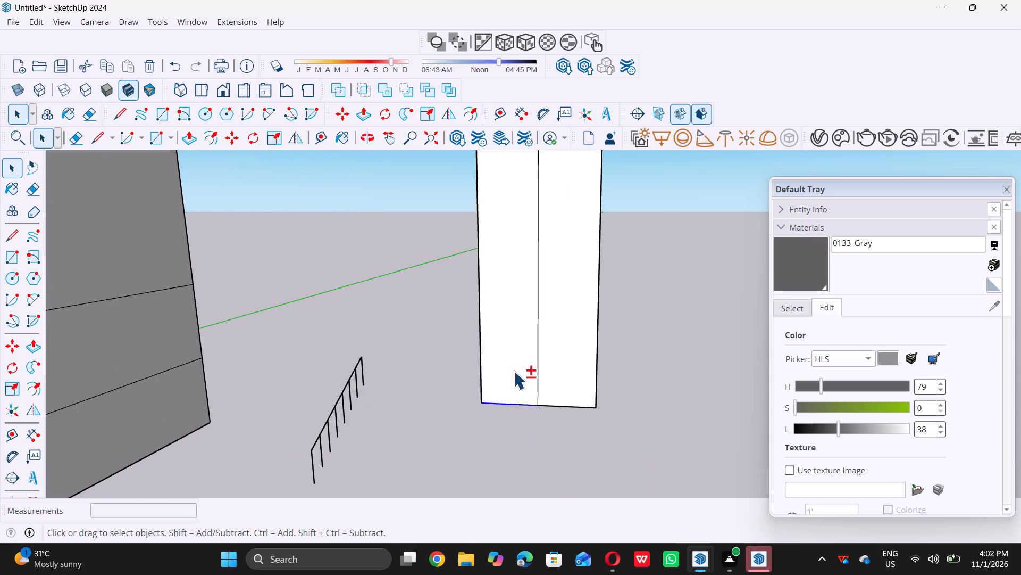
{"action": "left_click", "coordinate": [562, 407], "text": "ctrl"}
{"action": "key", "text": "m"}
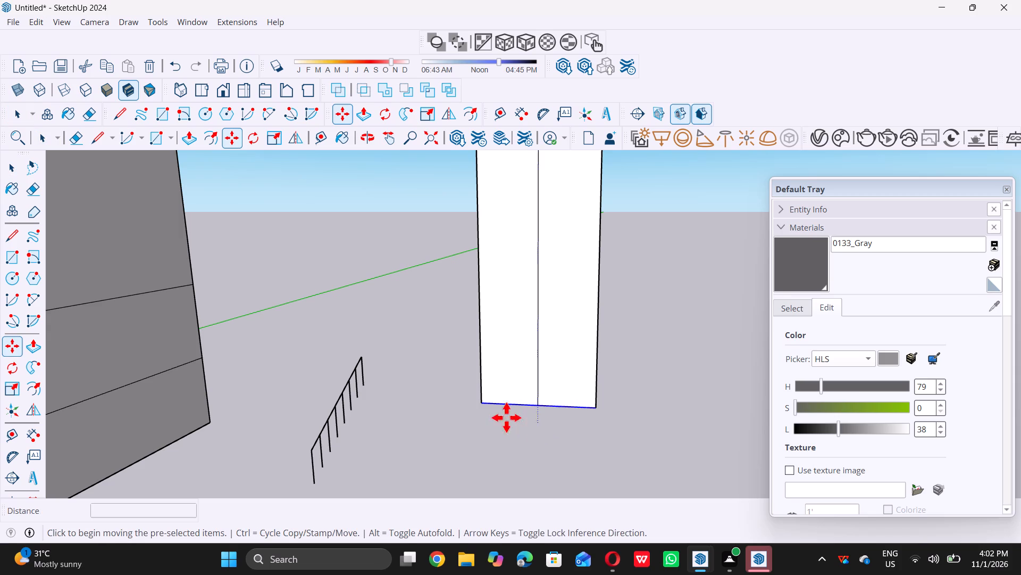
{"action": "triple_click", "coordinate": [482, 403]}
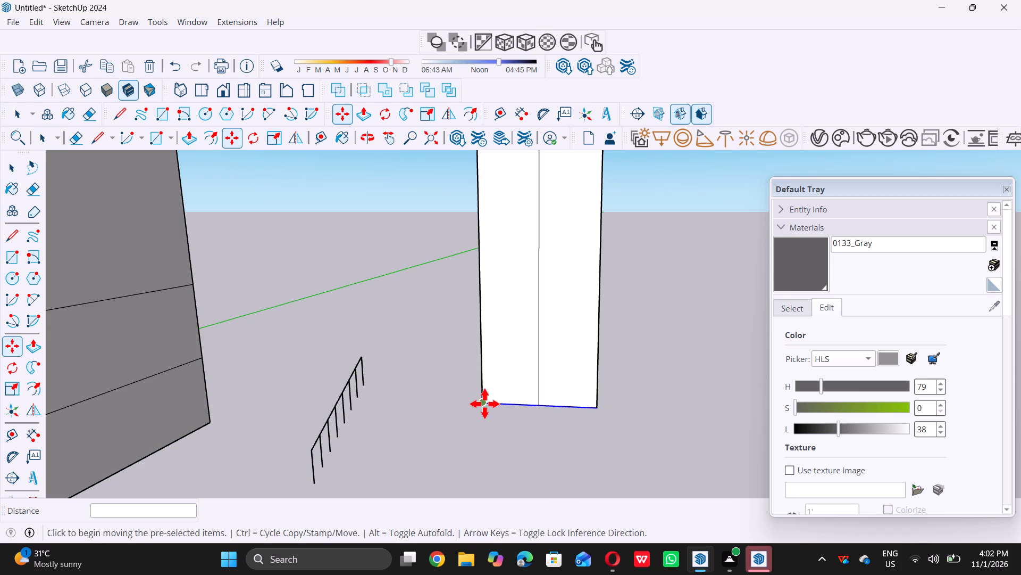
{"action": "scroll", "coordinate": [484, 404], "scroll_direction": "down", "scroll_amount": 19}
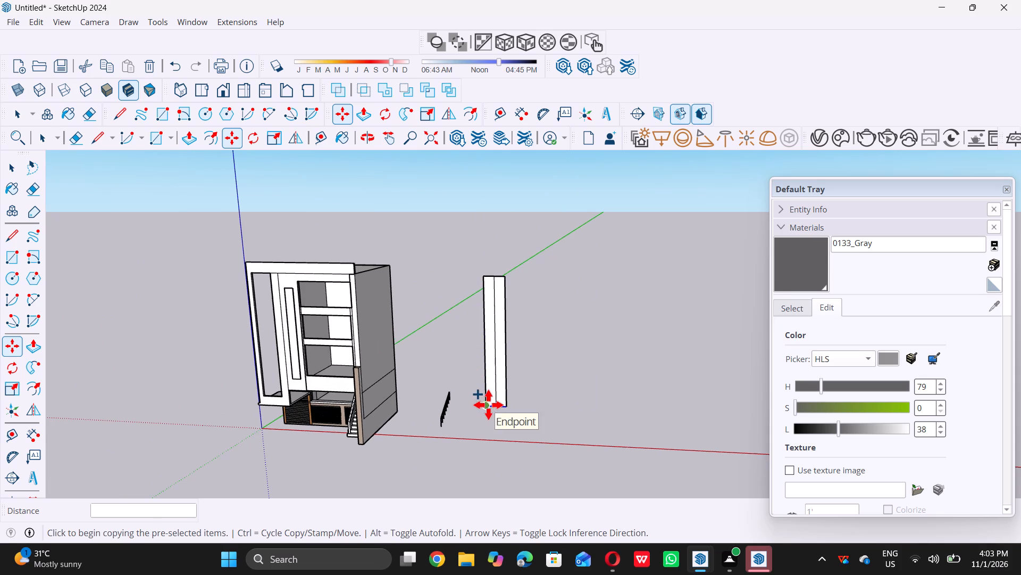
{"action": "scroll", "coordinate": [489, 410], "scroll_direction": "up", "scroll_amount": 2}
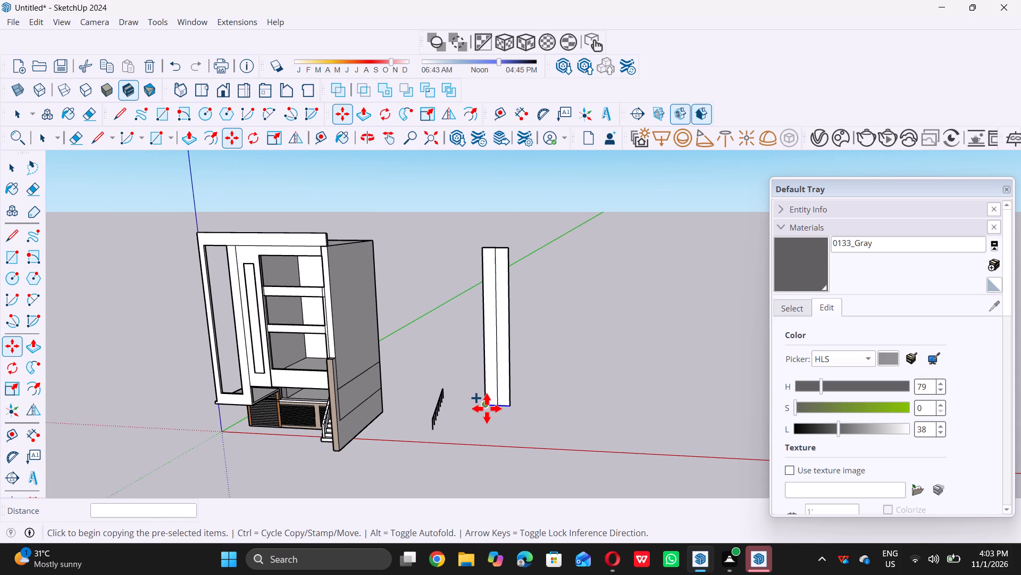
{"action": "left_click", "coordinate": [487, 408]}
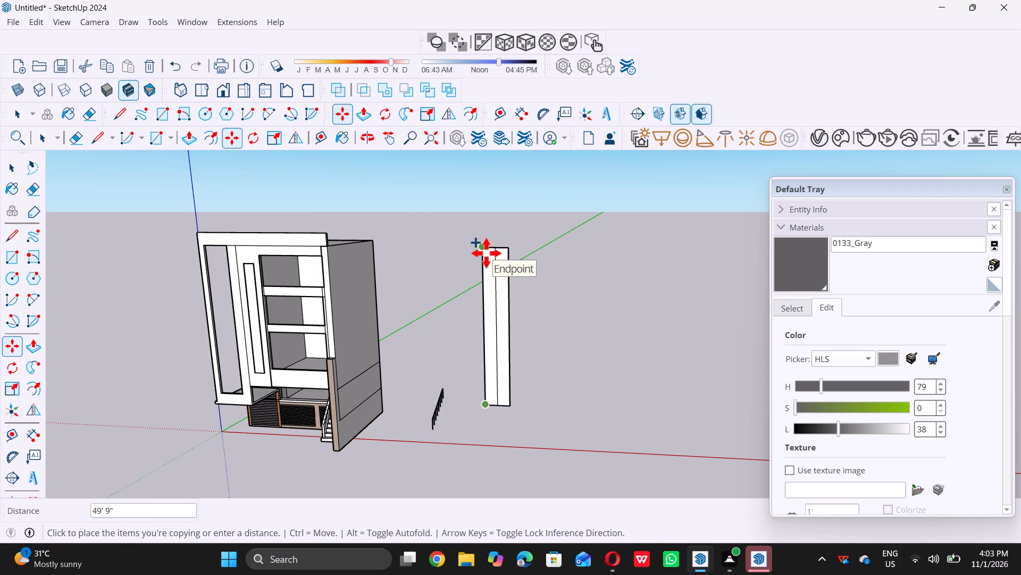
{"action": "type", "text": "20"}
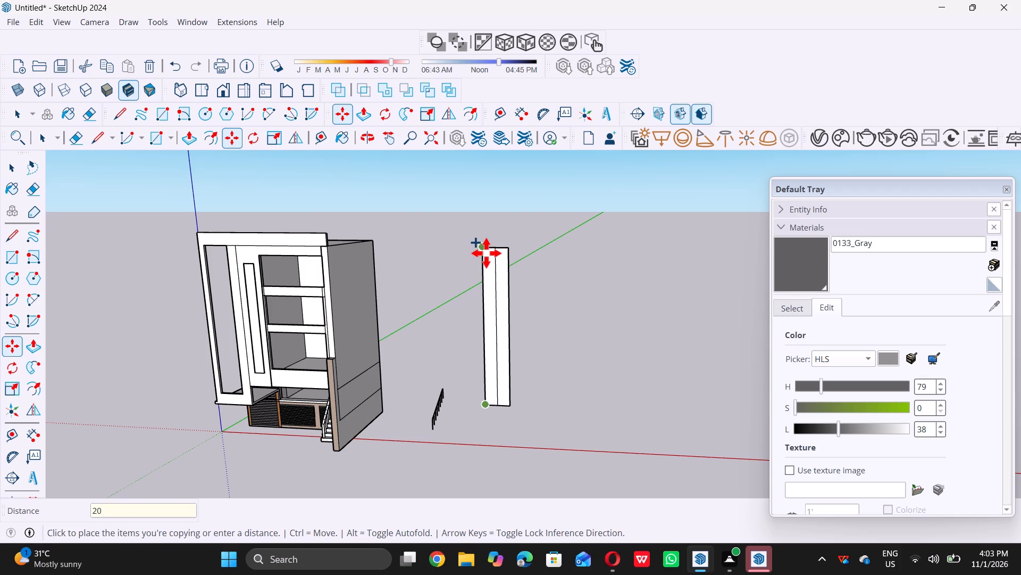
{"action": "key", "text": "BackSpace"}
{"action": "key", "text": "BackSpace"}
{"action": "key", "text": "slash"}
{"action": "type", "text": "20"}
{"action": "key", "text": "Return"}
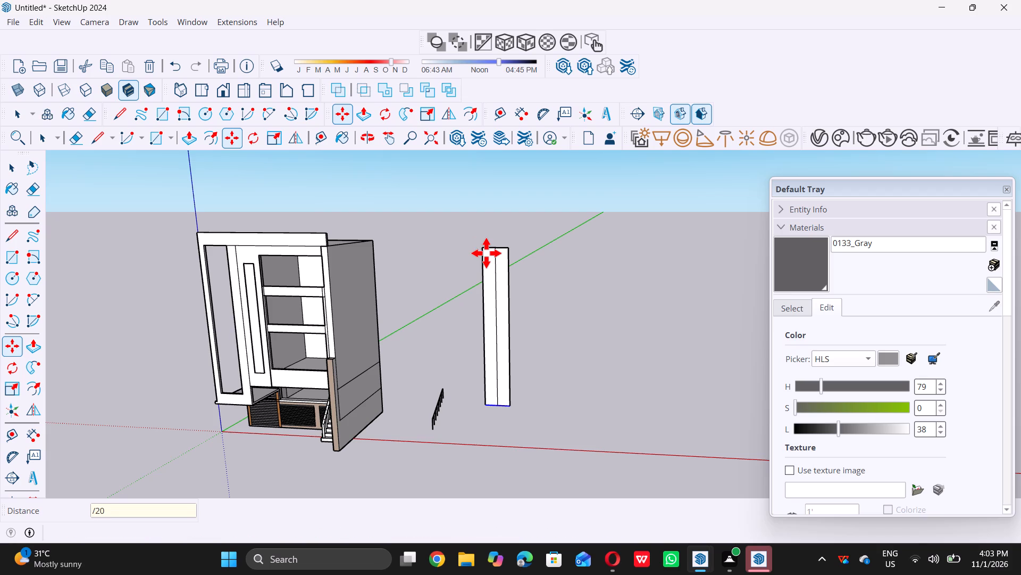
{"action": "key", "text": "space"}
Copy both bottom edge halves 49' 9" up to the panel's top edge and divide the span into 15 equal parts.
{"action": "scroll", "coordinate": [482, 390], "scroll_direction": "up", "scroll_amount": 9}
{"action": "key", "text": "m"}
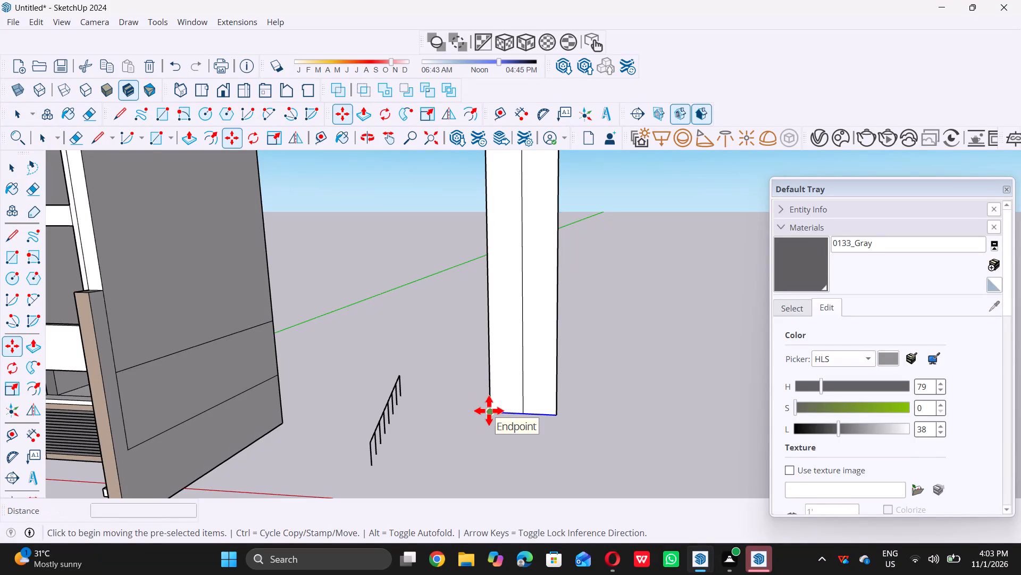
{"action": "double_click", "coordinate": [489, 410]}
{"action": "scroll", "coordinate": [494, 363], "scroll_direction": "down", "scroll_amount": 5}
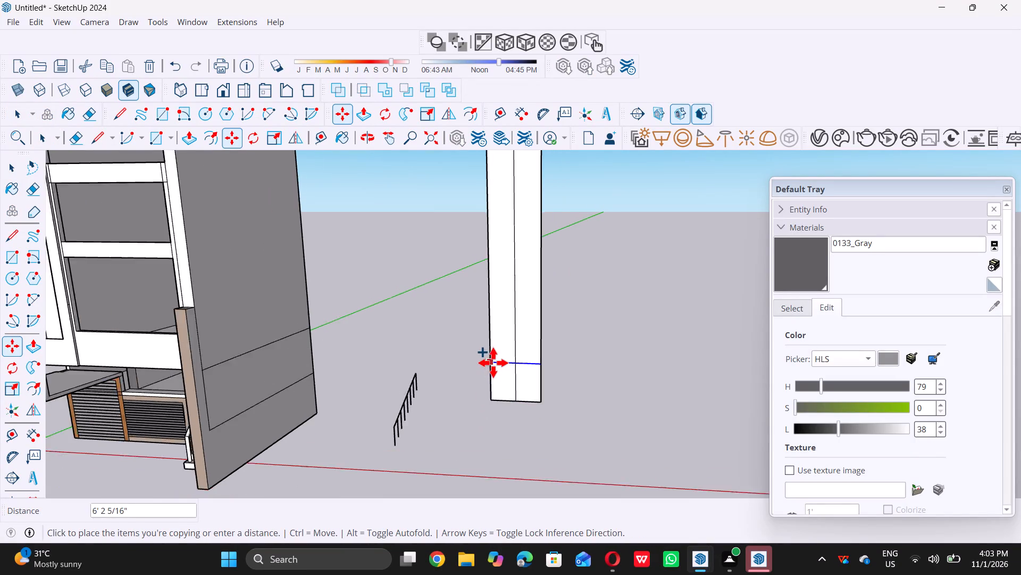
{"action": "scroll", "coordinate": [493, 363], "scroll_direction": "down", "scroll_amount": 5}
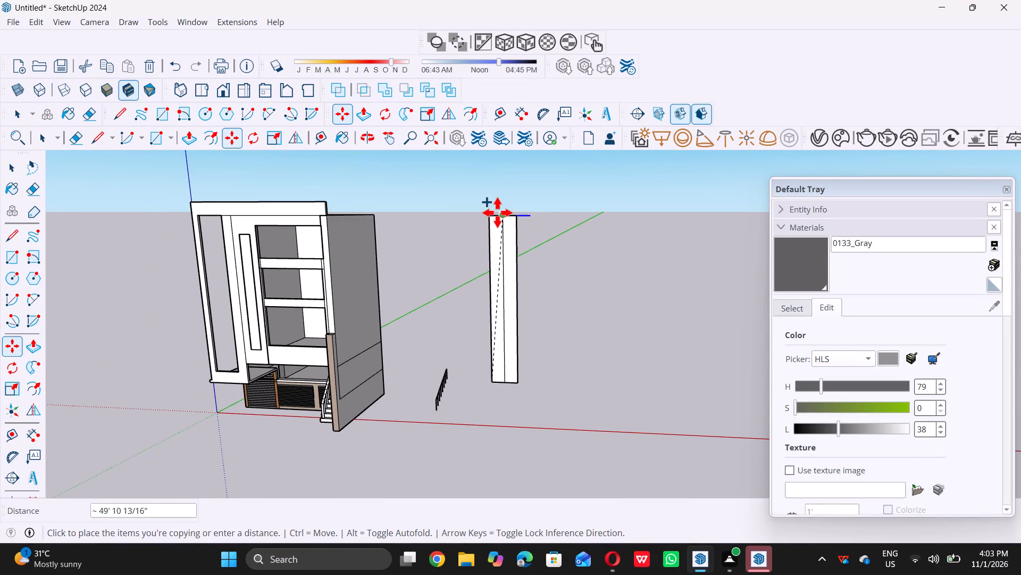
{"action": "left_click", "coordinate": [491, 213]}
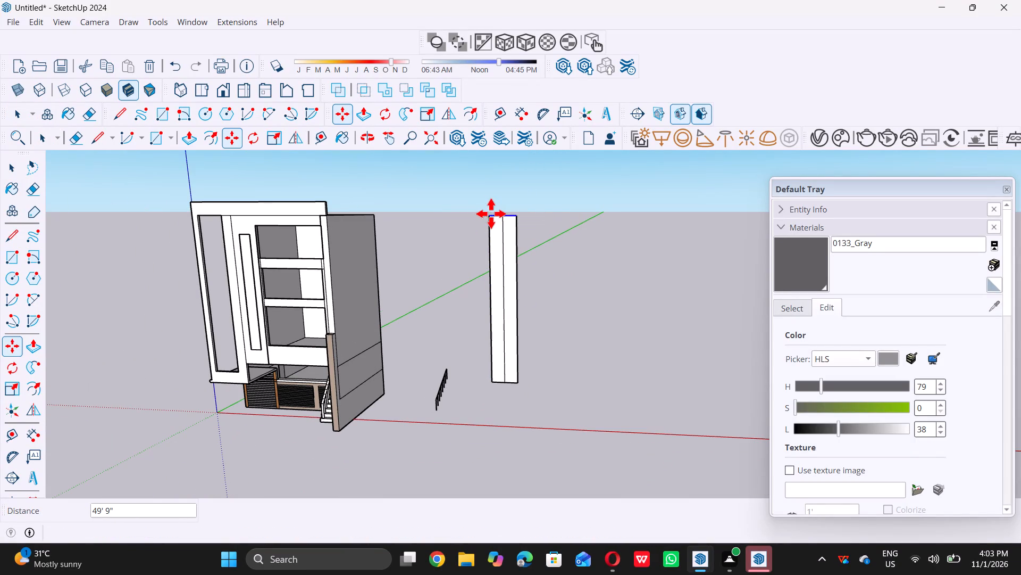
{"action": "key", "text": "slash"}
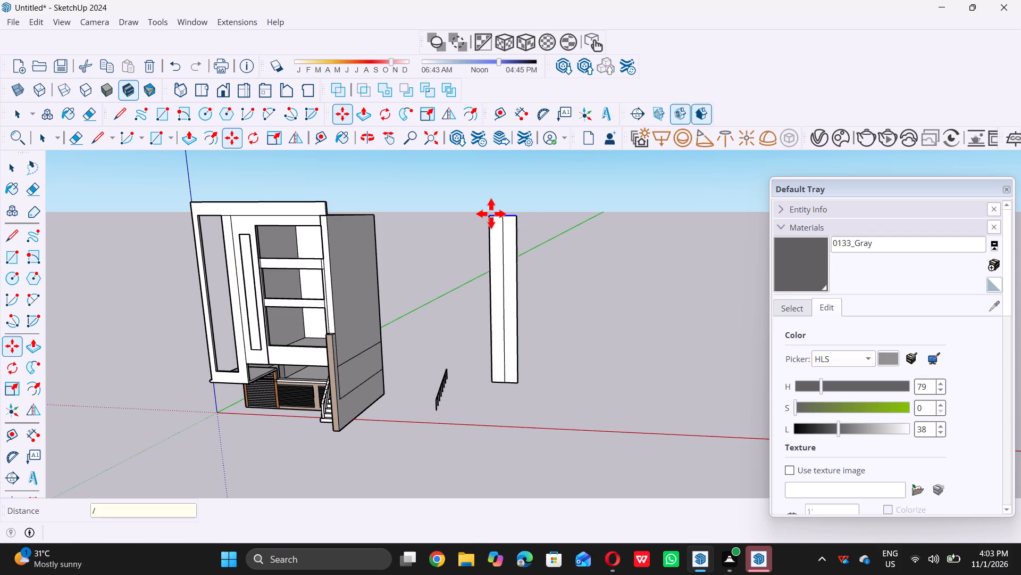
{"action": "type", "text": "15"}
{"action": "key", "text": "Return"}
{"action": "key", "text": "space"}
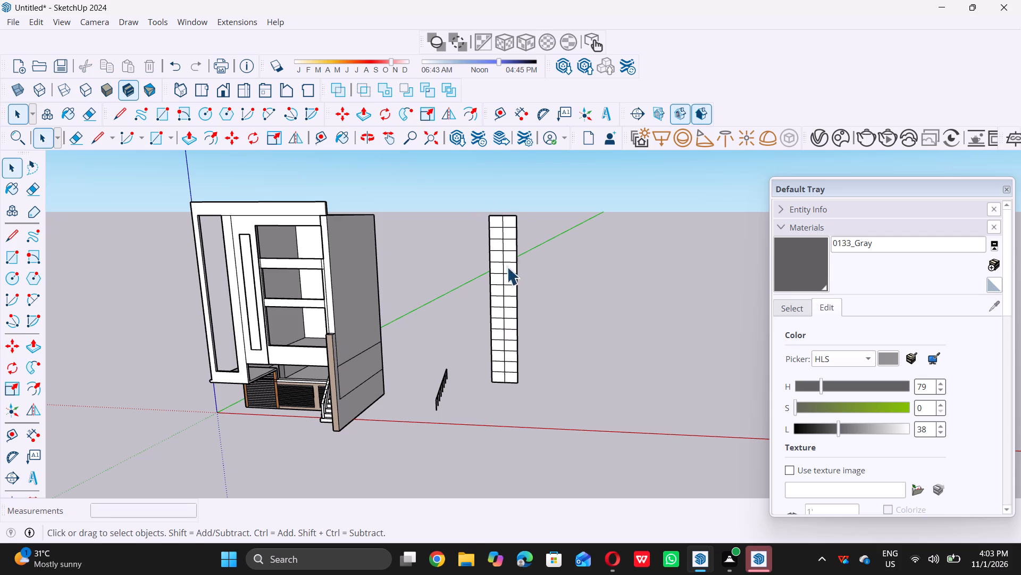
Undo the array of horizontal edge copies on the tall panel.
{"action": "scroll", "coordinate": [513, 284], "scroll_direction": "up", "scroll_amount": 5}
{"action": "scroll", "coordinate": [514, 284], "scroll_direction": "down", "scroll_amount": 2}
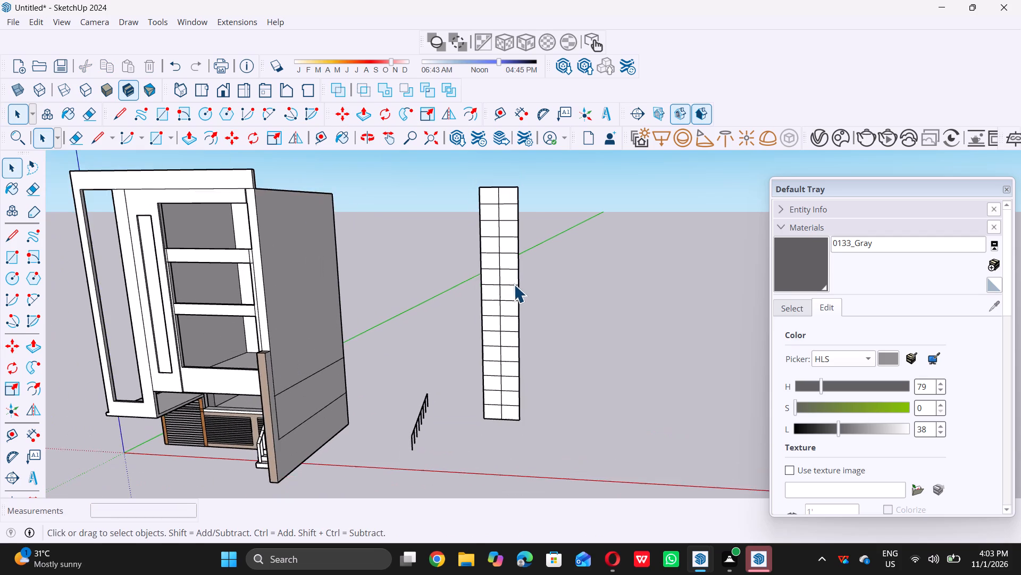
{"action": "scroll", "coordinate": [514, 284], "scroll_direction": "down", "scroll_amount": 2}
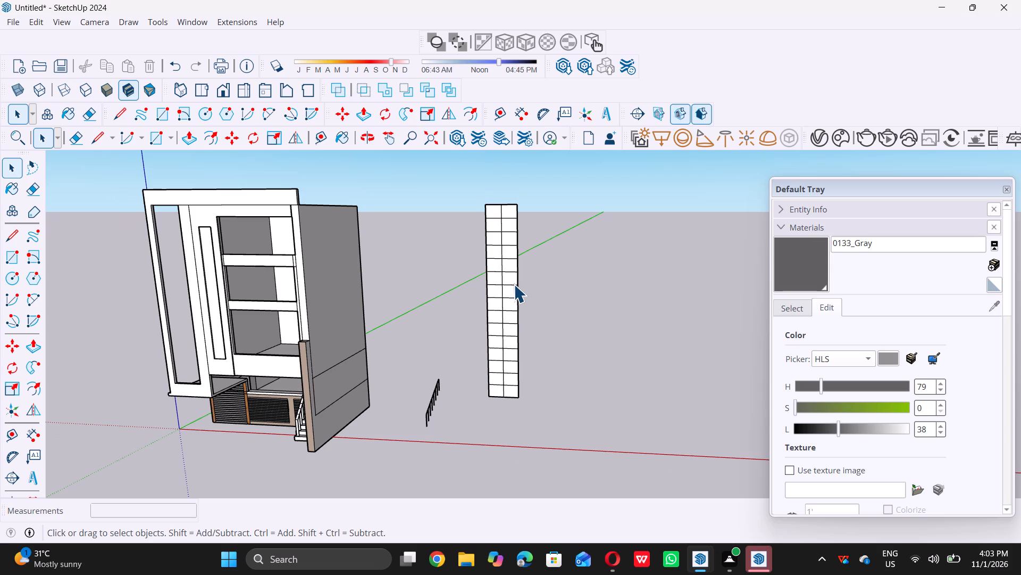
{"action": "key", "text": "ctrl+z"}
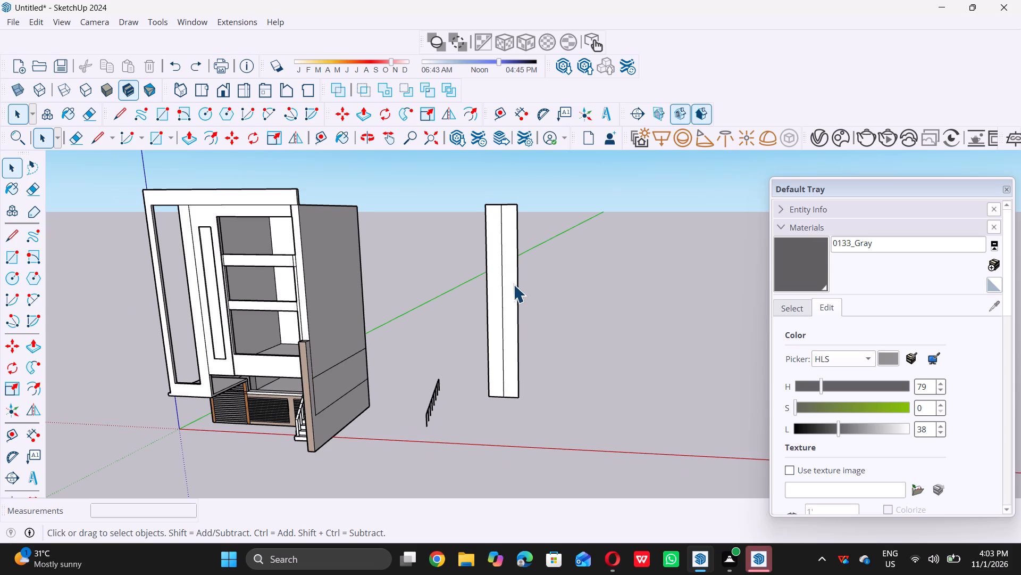
Select both halves of the bottom edge of the tall panel beside the house, without its faces or centre line.
{"action": "scroll", "coordinate": [498, 389], "scroll_direction": "up", "scroll_amount": 7}
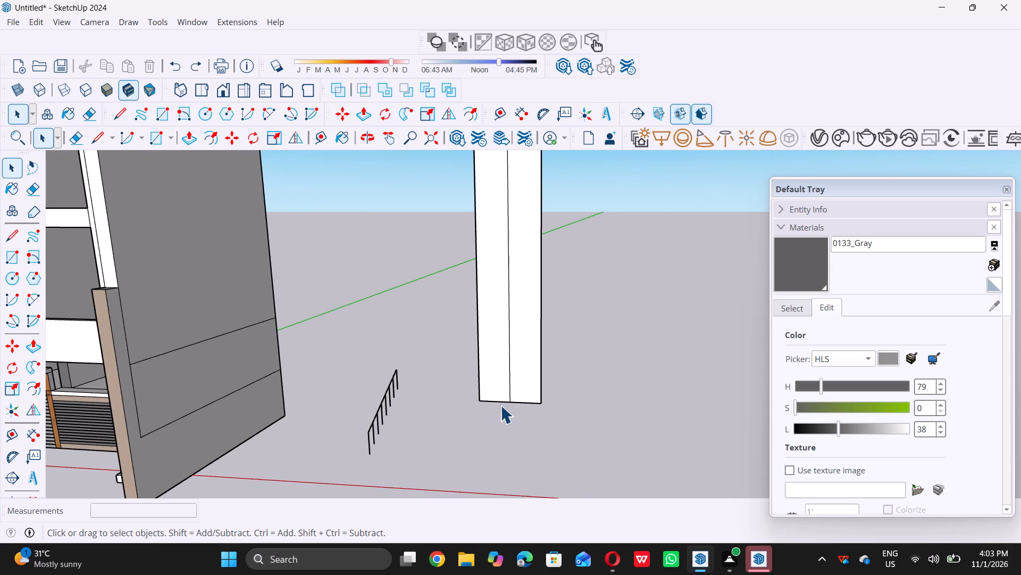
{"action": "left_click", "coordinate": [500, 405]}
{"action": "triple_click", "coordinate": [500, 402]}
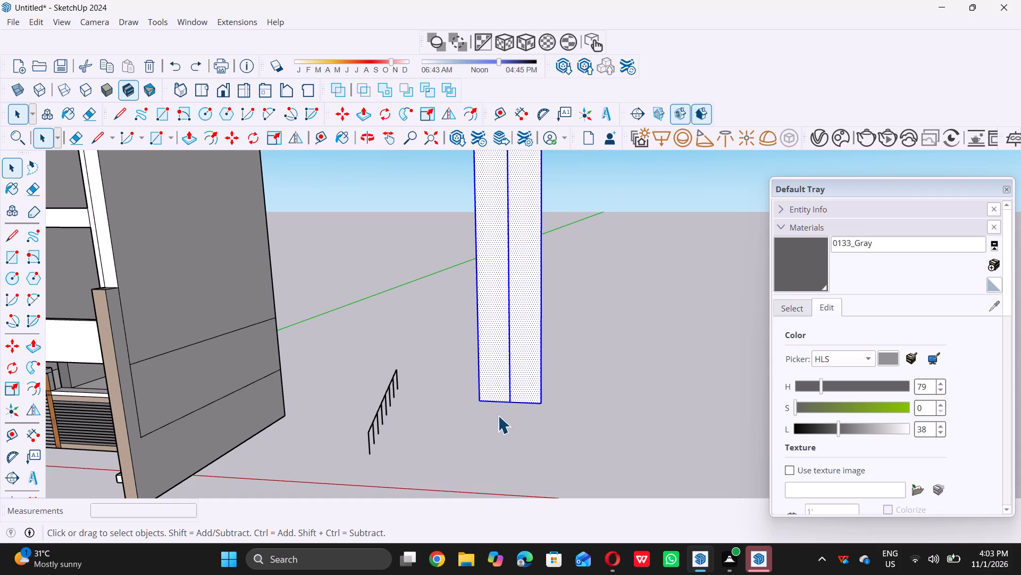
{"action": "left_click", "coordinate": [500, 416]}
{"action": "scroll", "coordinate": [501, 404], "scroll_direction": "up", "scroll_amount": 9}
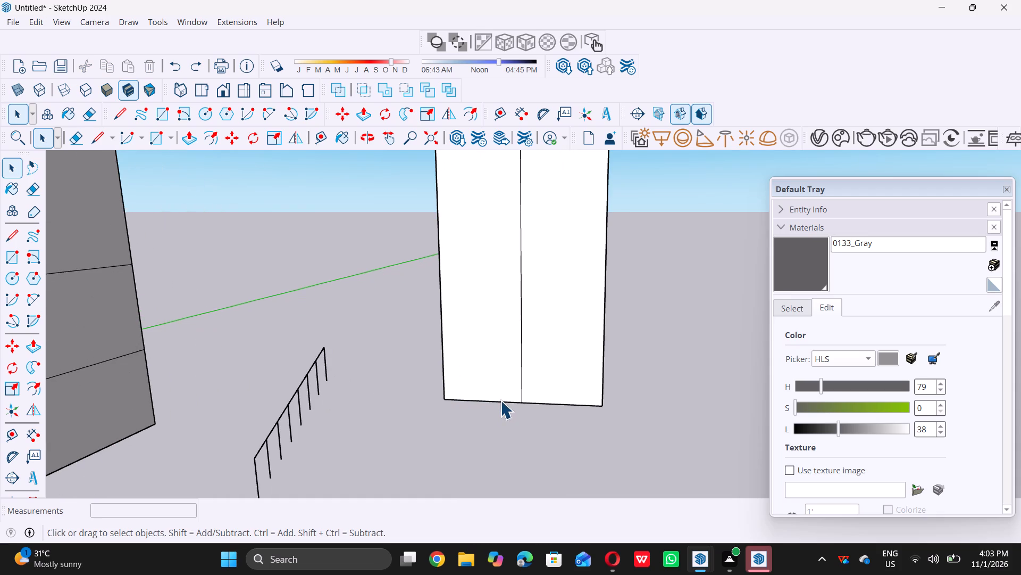
{"action": "double_click", "coordinate": [499, 401]}
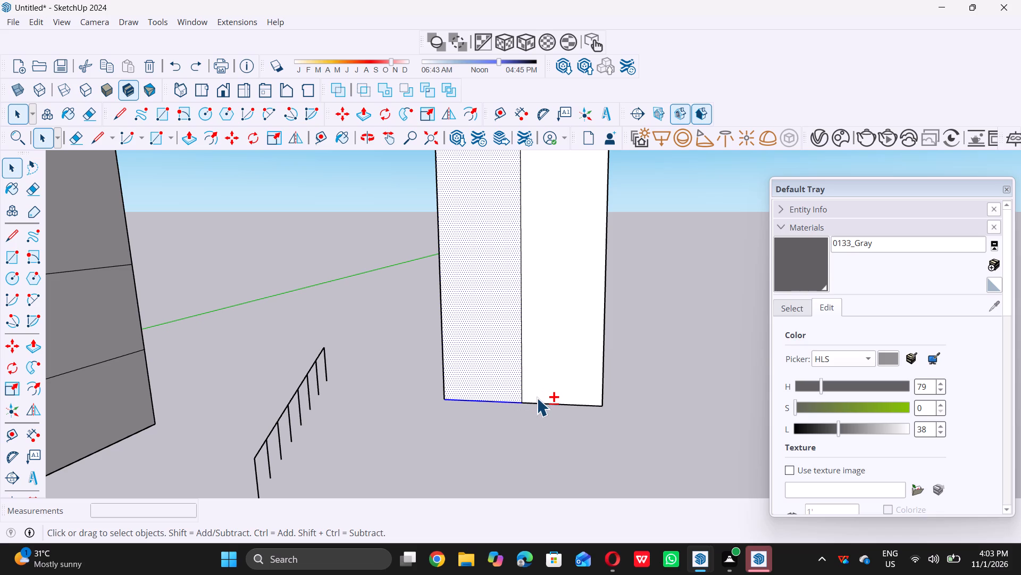
{"action": "double_click", "coordinate": [495, 370], "text": "shift"}
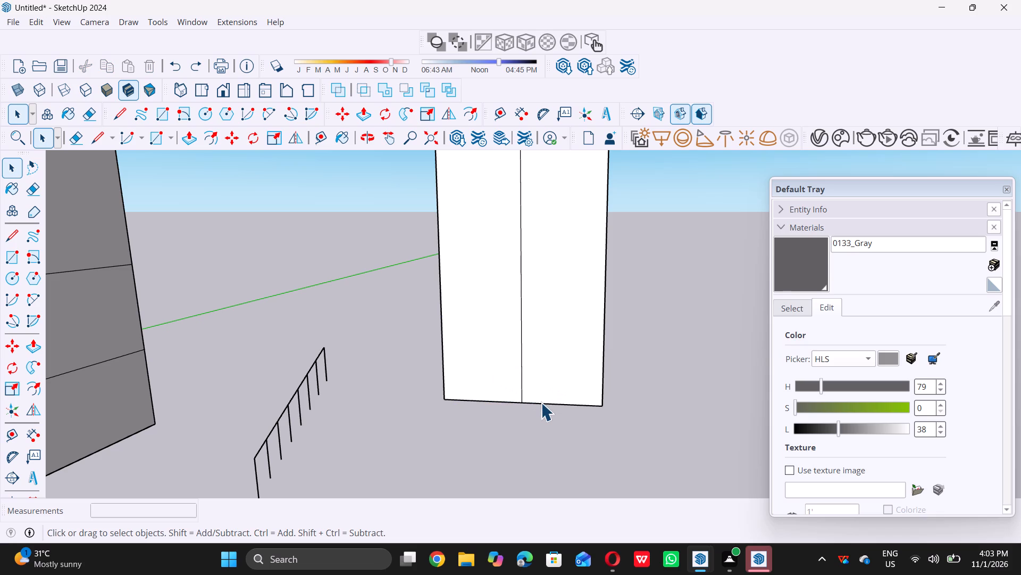
{"action": "left_click", "coordinate": [541, 405], "text": "ctrl"}
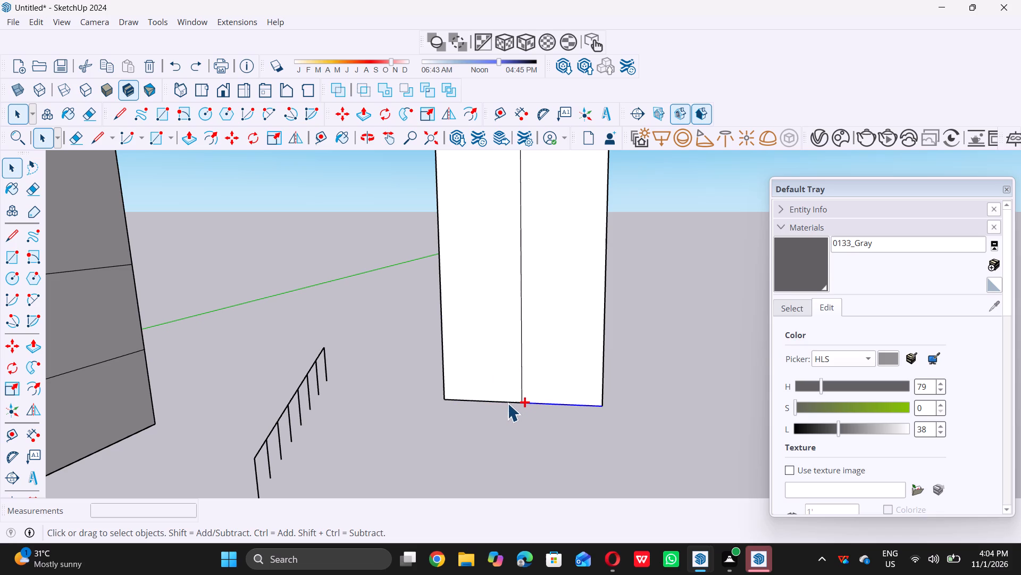
{"action": "double_click", "coordinate": [507, 403], "text": "ctrl"}
{"action": "left_click", "coordinate": [501, 377], "text": "shift"}
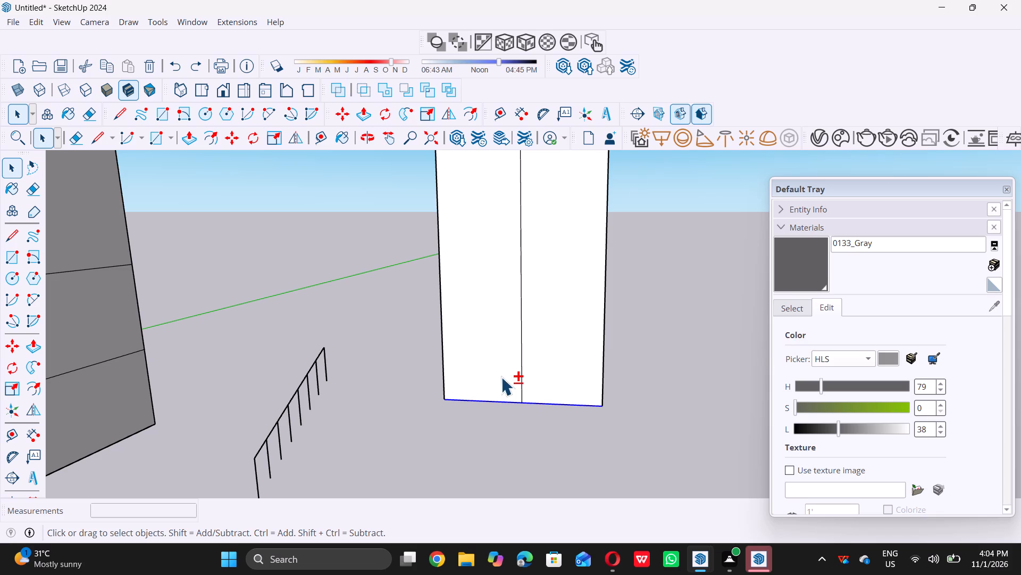
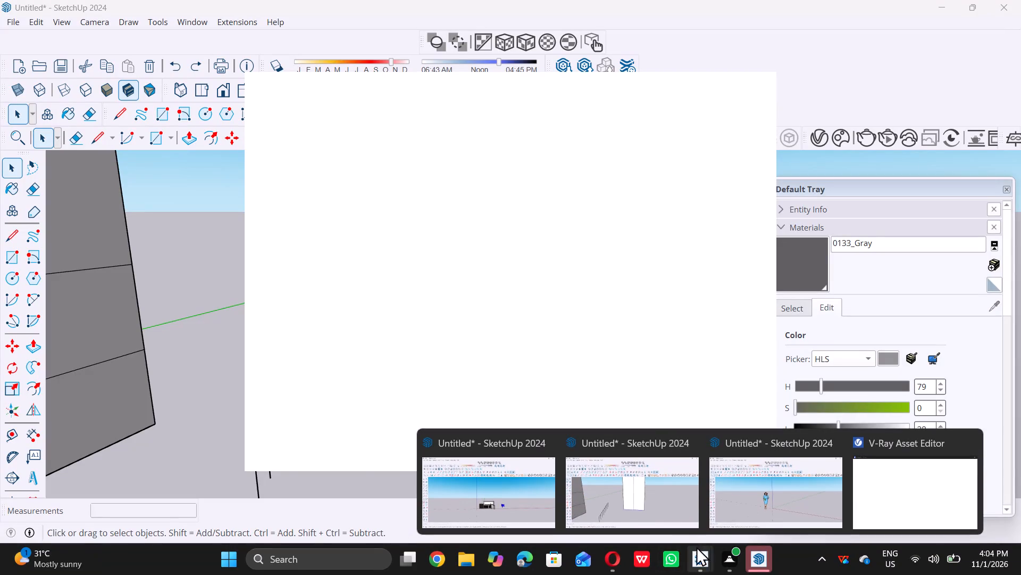
Copy the bottom edge of the tall white panel up to the panel's top corner.
{"action": "left_click", "coordinate": [677, 514]}
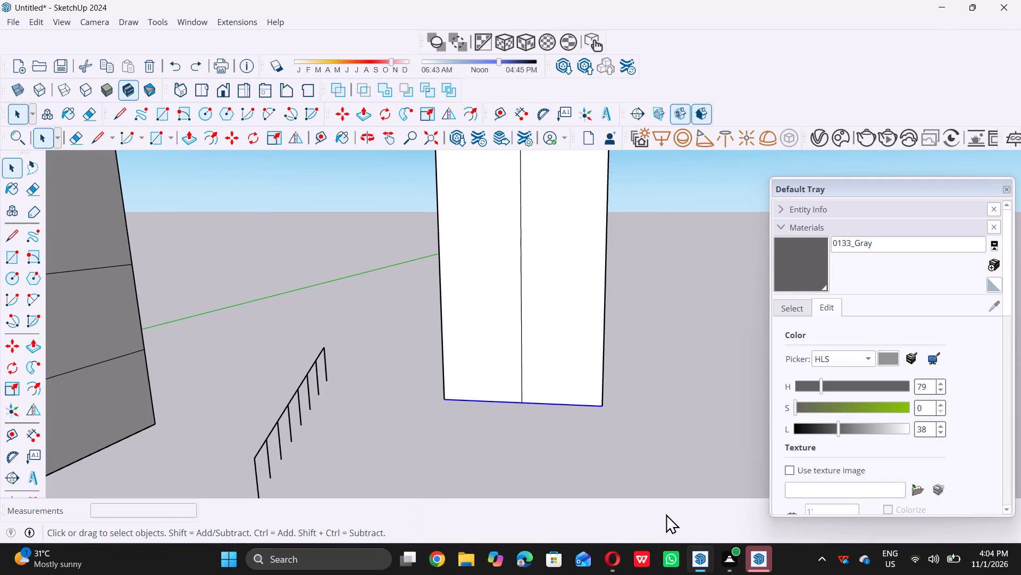
{"action": "key", "text": "m"}
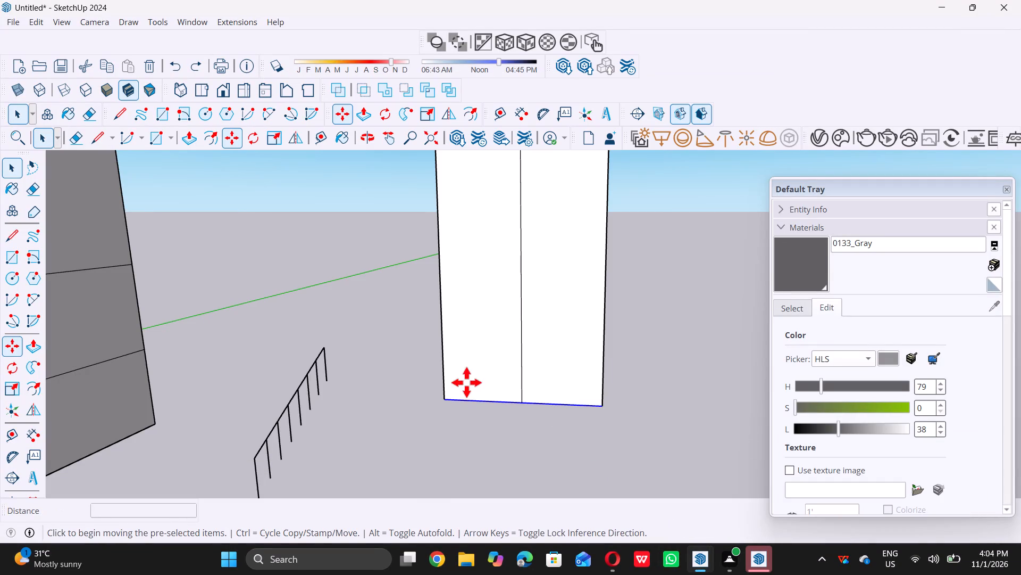
{"action": "double_click", "coordinate": [446, 400]}
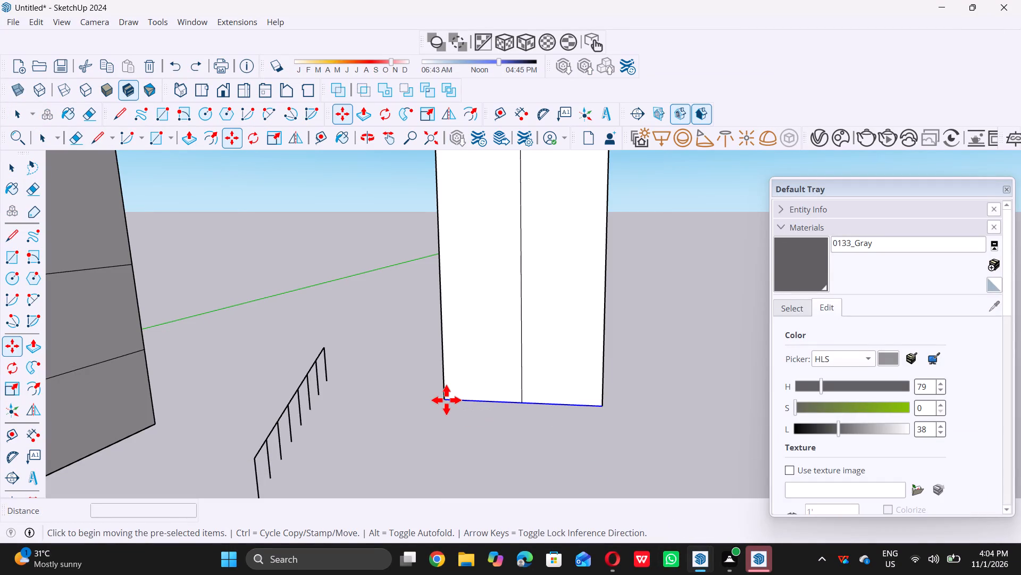
{"action": "scroll", "coordinate": [445, 400], "scroll_direction": "down", "scroll_amount": 14}
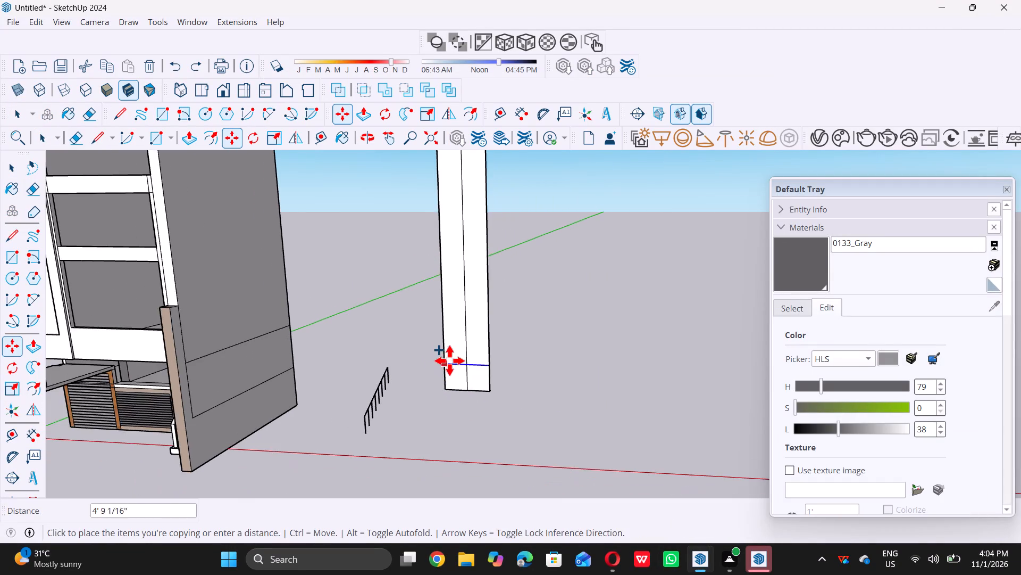
{"action": "scroll", "coordinate": [449, 360], "scroll_direction": "down", "scroll_amount": 4}
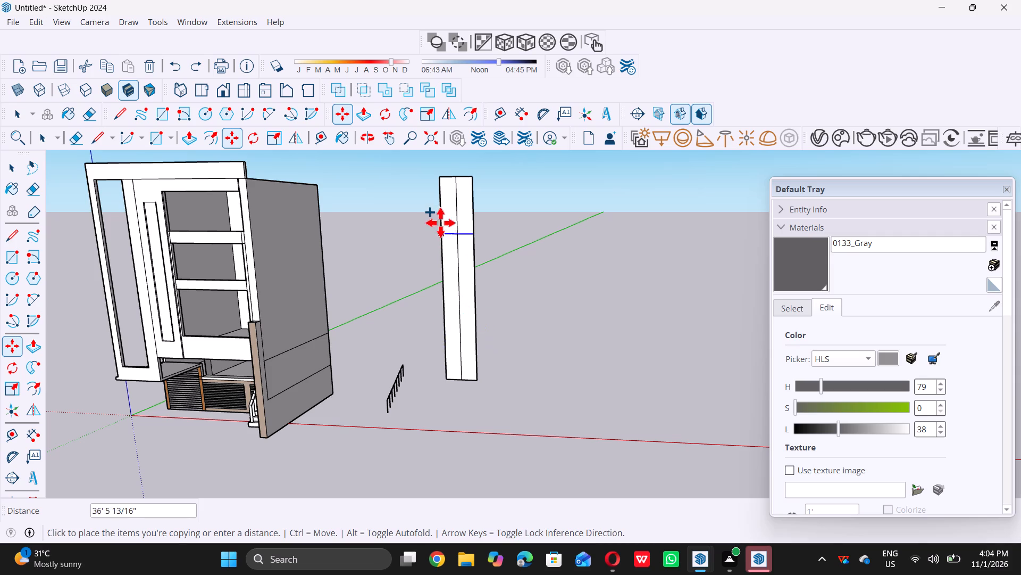
{"action": "triple_click", "coordinate": [438, 181]}
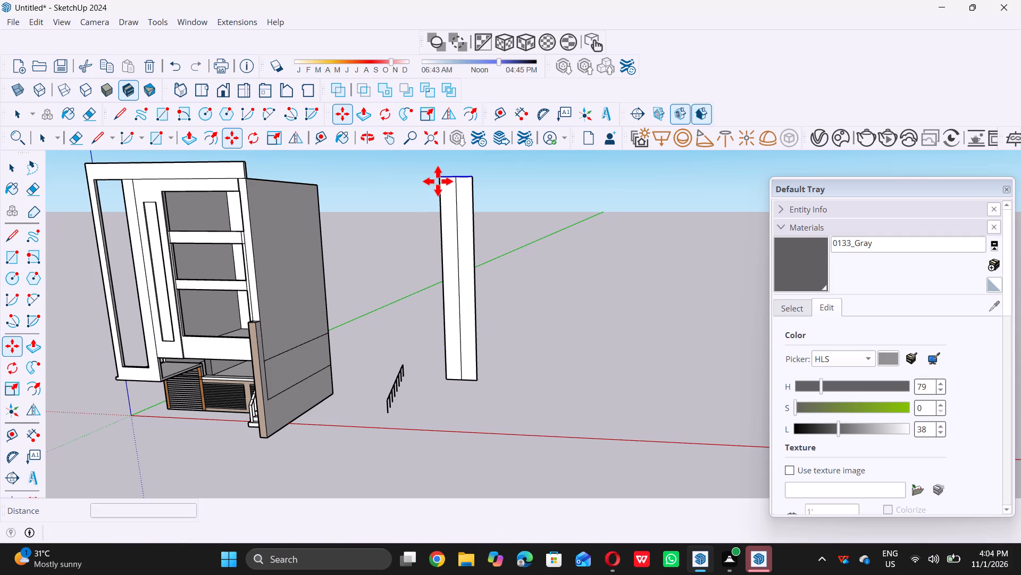
Copy the panel's top edge down to its bottom corner and divide the span into 10 equal rows.
{"action": "key", "text": "slash"}
{"action": "key", "text": "1"}
{"action": "key", "text": "0"}
{"action": "key", "text": "slash"}
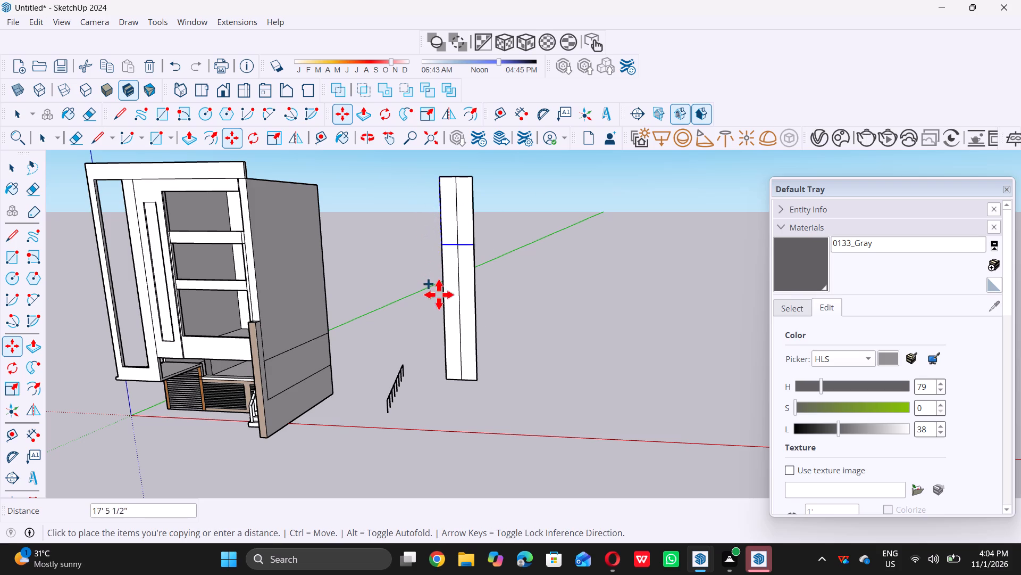
{"action": "left_click", "coordinate": [448, 380]}
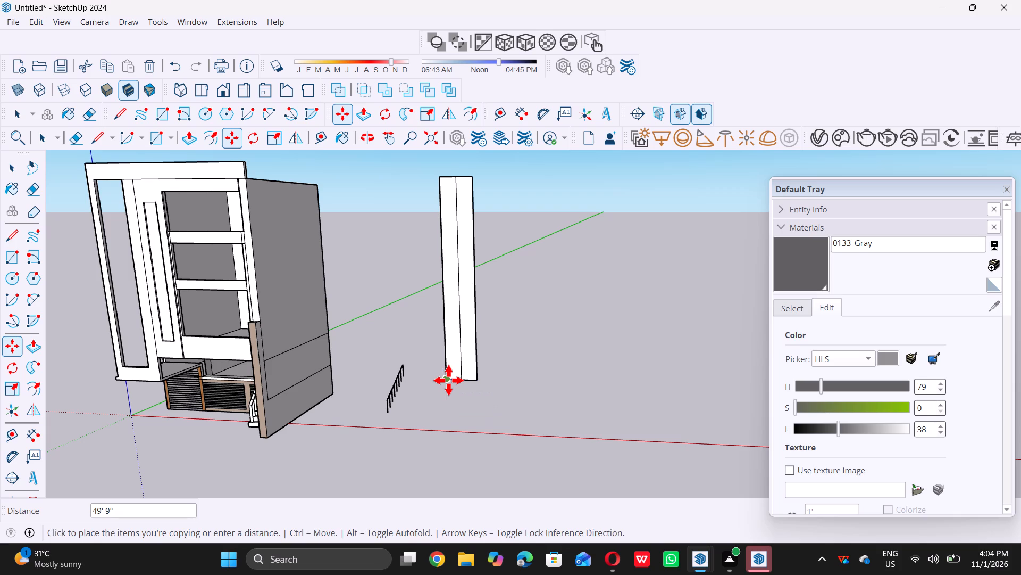
{"action": "key", "text": "slash"}
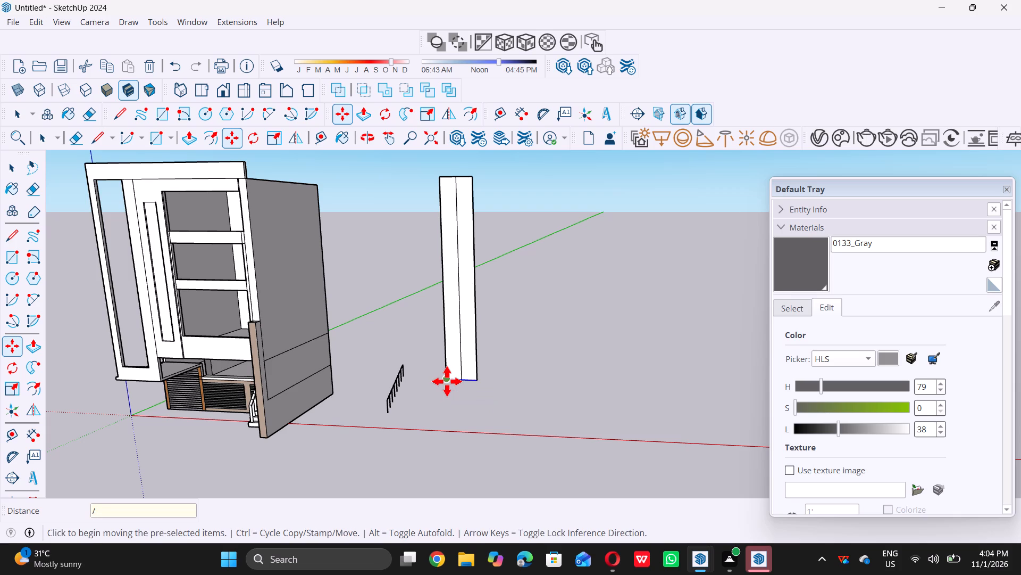
{"action": "type", "text": "10"}
{"action": "key", "text": "Return"}
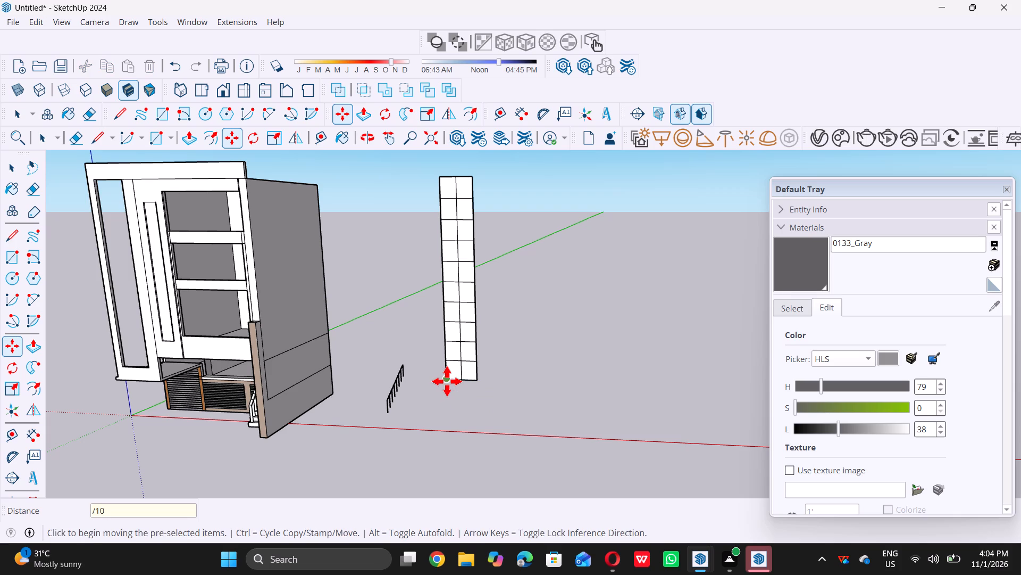
{"action": "key", "text": "space"}
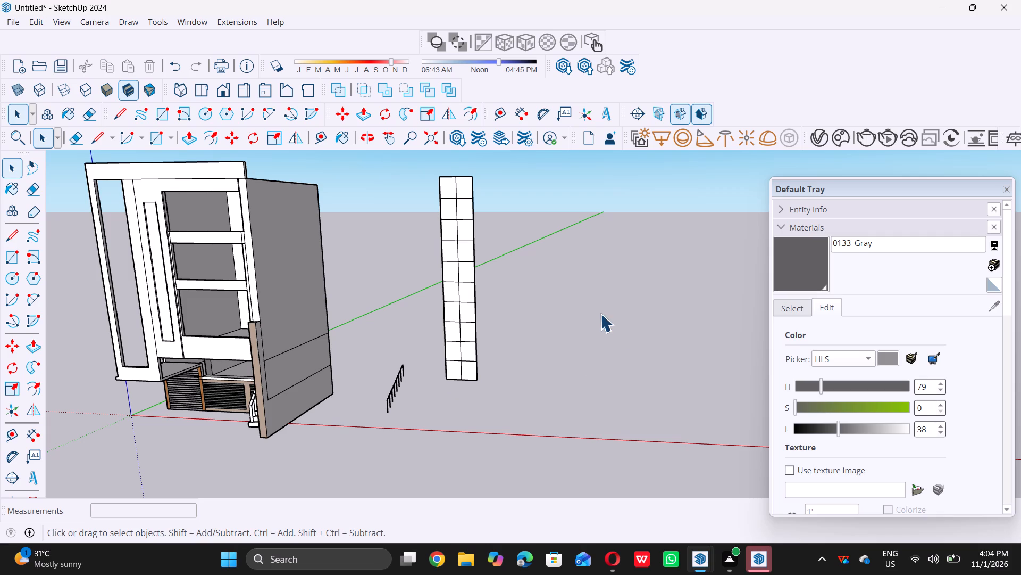
{"action": "left_click", "coordinate": [596, 312]}
Place a vertical guide 0.5" from the panel's vertical centre line using the Tape Measure.
{"action": "scroll", "coordinate": [406, 163], "scroll_direction": "up", "scroll_amount": 3}
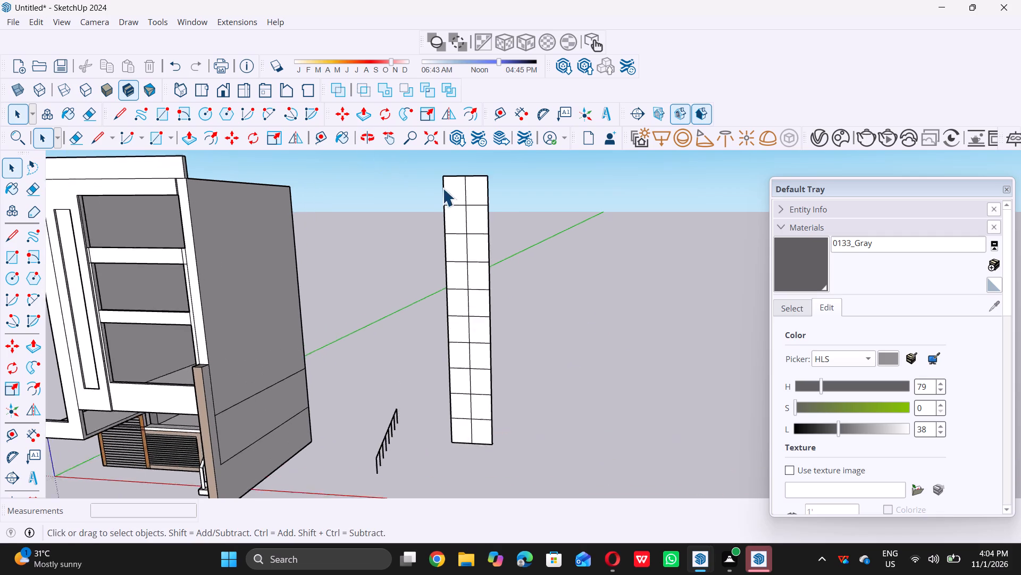
{"action": "scroll", "coordinate": [442, 188], "scroll_direction": "up", "scroll_amount": 7}
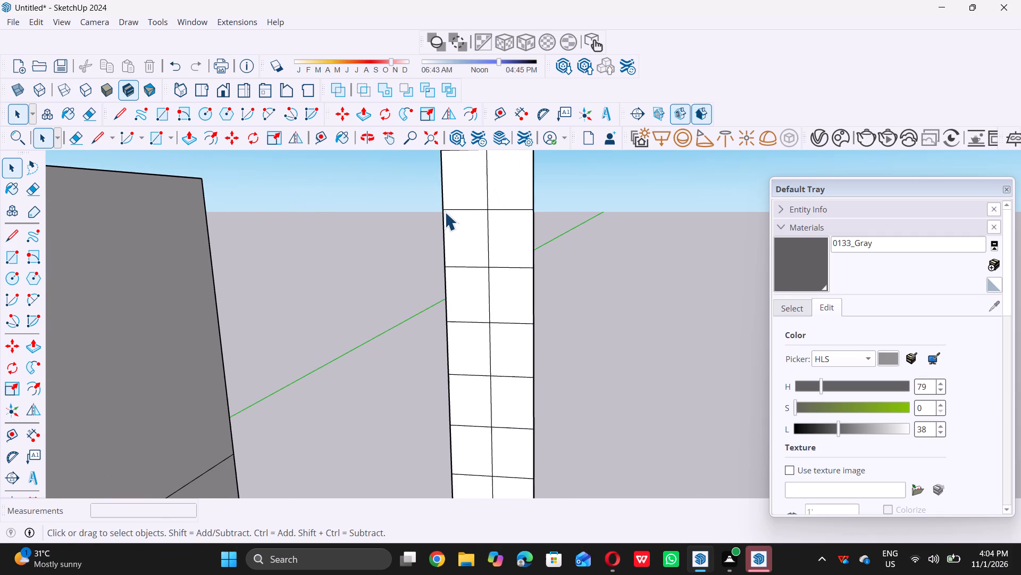
{"action": "scroll", "coordinate": [445, 212], "scroll_direction": "up", "scroll_amount": 1}
{"action": "scroll", "coordinate": [459, 254], "scroll_direction": "up", "scroll_amount": 3}
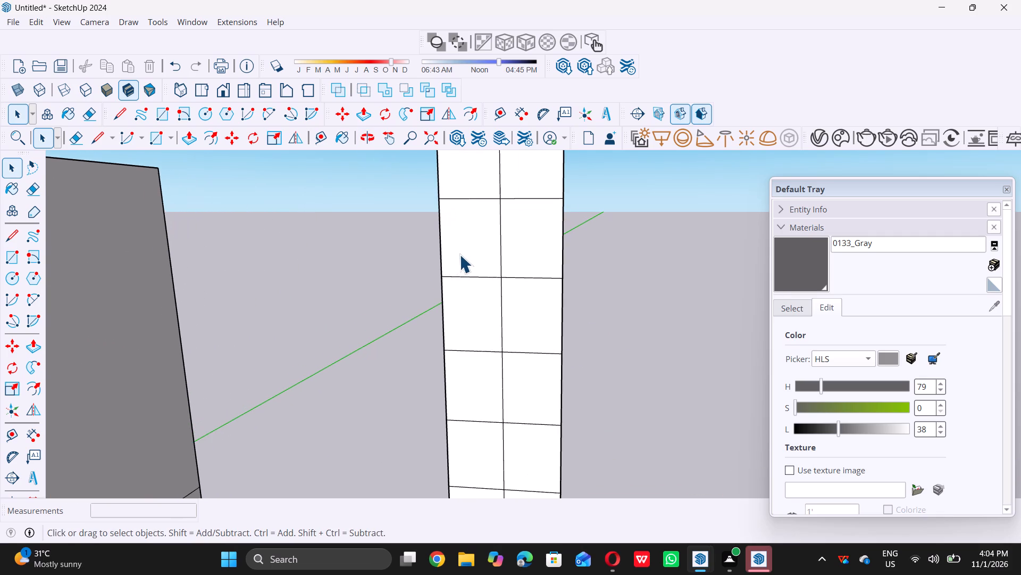
{"action": "scroll", "coordinate": [459, 254], "scroll_direction": "up", "scroll_amount": 1}
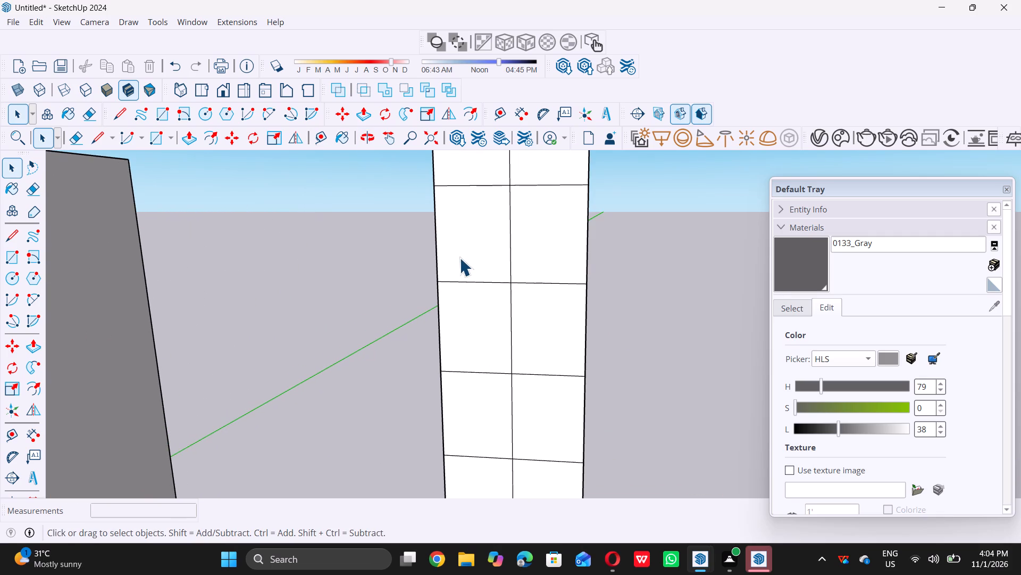
{"action": "key", "text": "r"}
{"action": "key", "text": "space"}
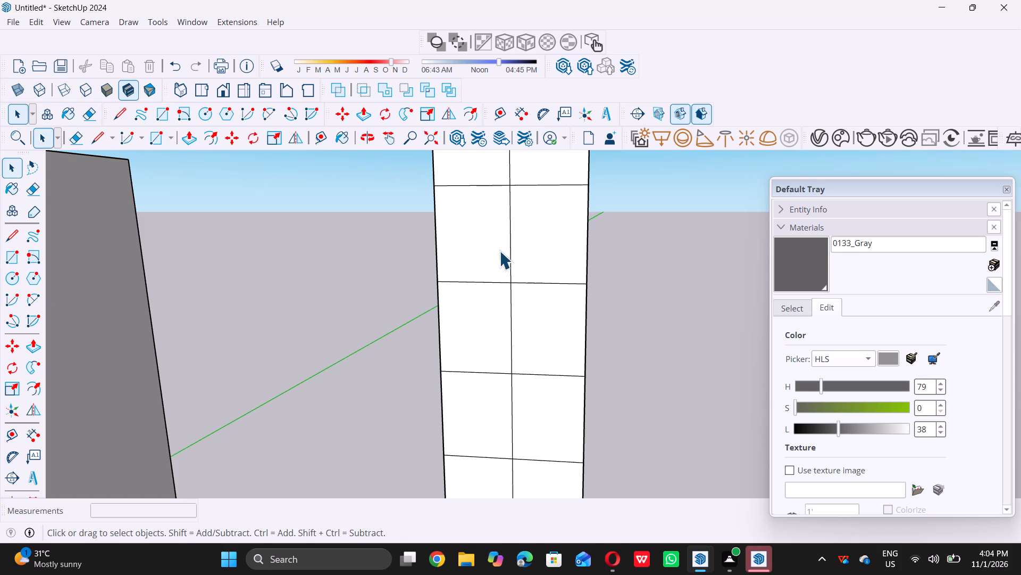
{"action": "key", "text": "t"}
{"action": "left_click", "coordinate": [507, 251]}
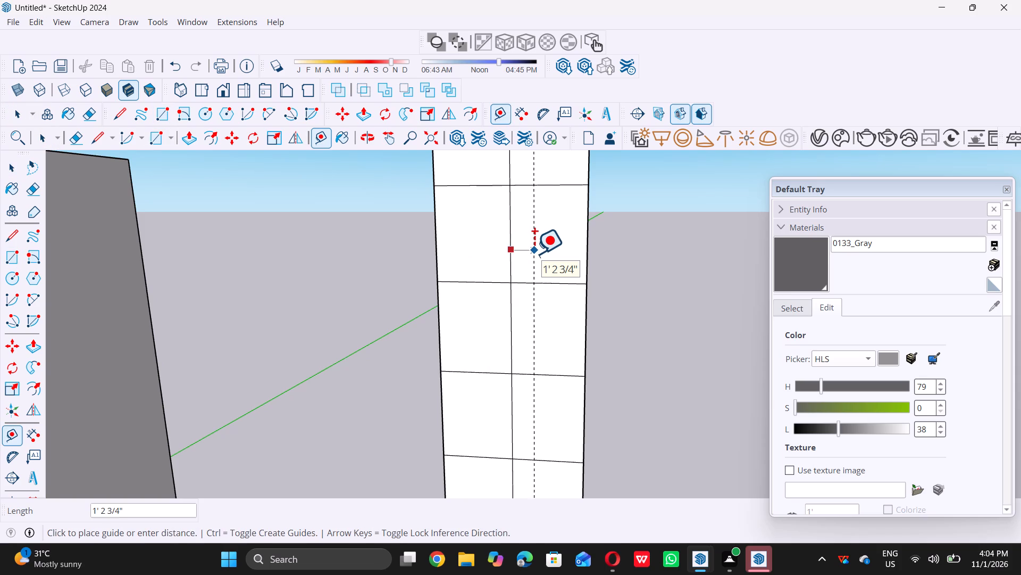
{"action": "type", "text": "0.5"}
{"action": "key", "text": "shift+quotedbl"}
{"action": "key", "text": "Return"}
Place a horizontal guide 0.5" below the second horizontal division line from the panel's top.
{"action": "scroll", "coordinate": [508, 305], "scroll_direction": "up", "scroll_amount": 3}
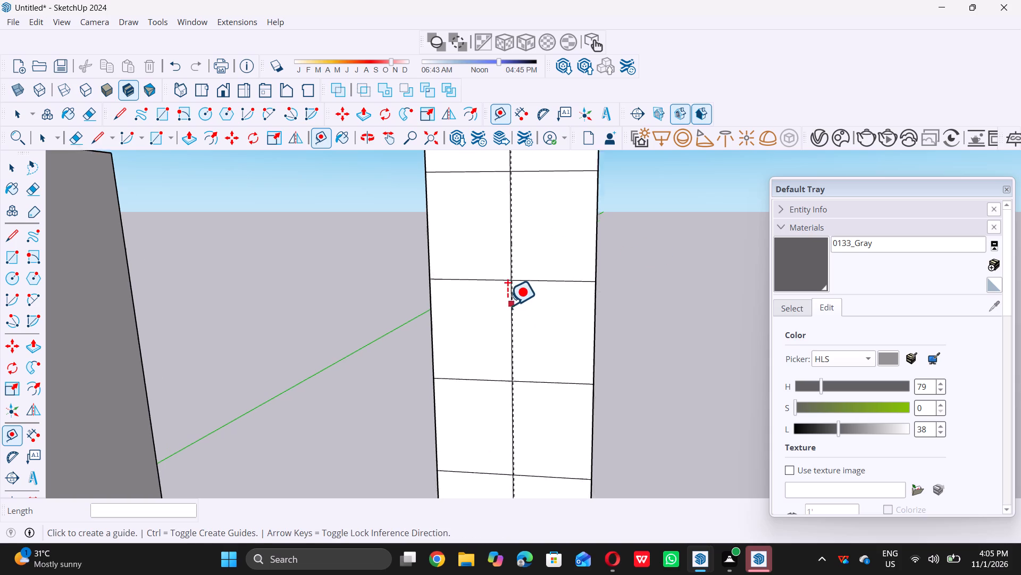
{"action": "scroll", "coordinate": [504, 302], "scroll_direction": "up", "scroll_amount": 5}
{"action": "scroll", "coordinate": [501, 258], "scroll_direction": "up", "scroll_amount": 5}
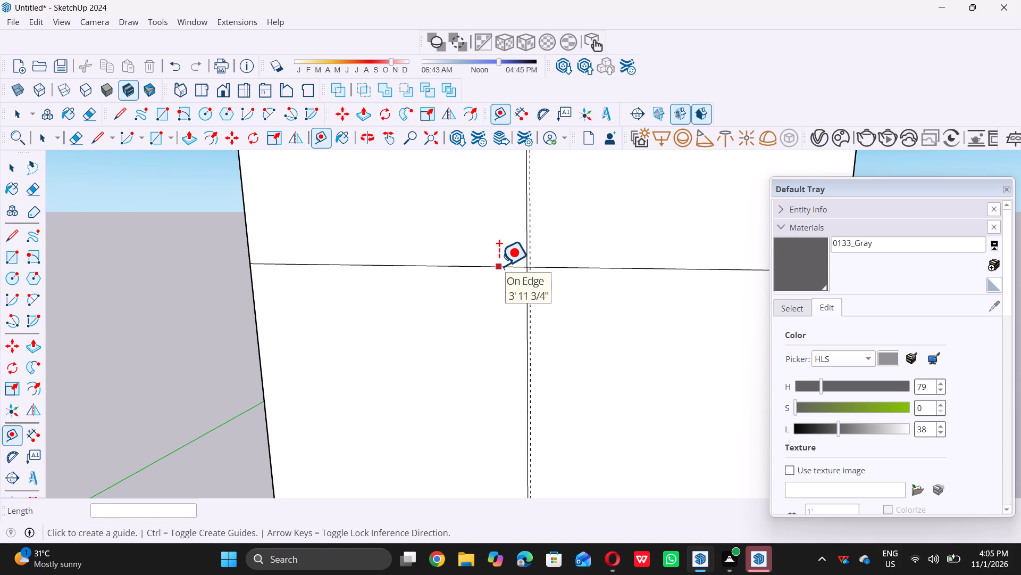
{"action": "left_click", "coordinate": [499, 266]}
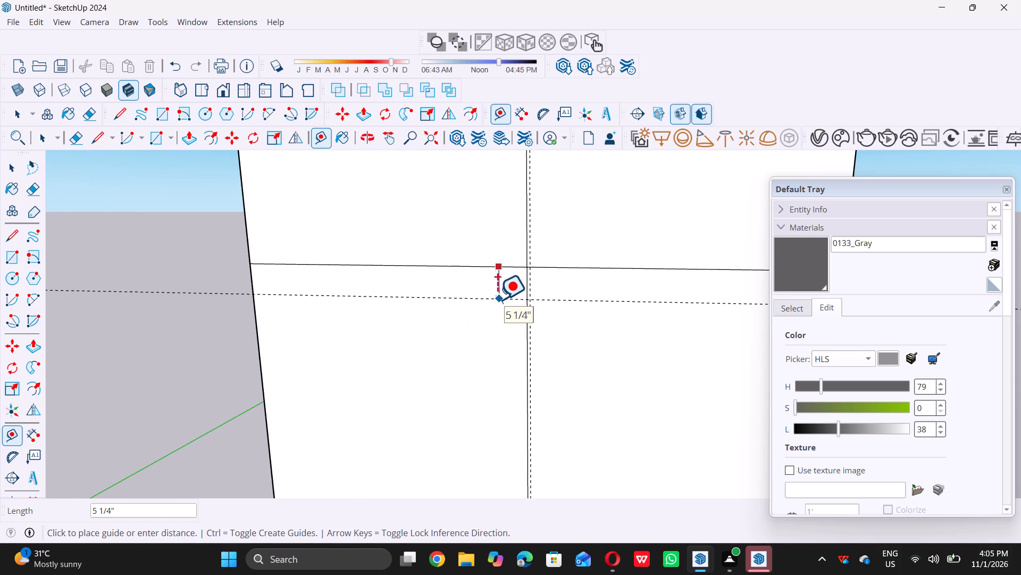
{"action": "type", "text": "0."}
{"action": "key", "text": "5"}
{"action": "key", "text": "shift+quotedbl"}
{"action": "key", "text": "Return"}
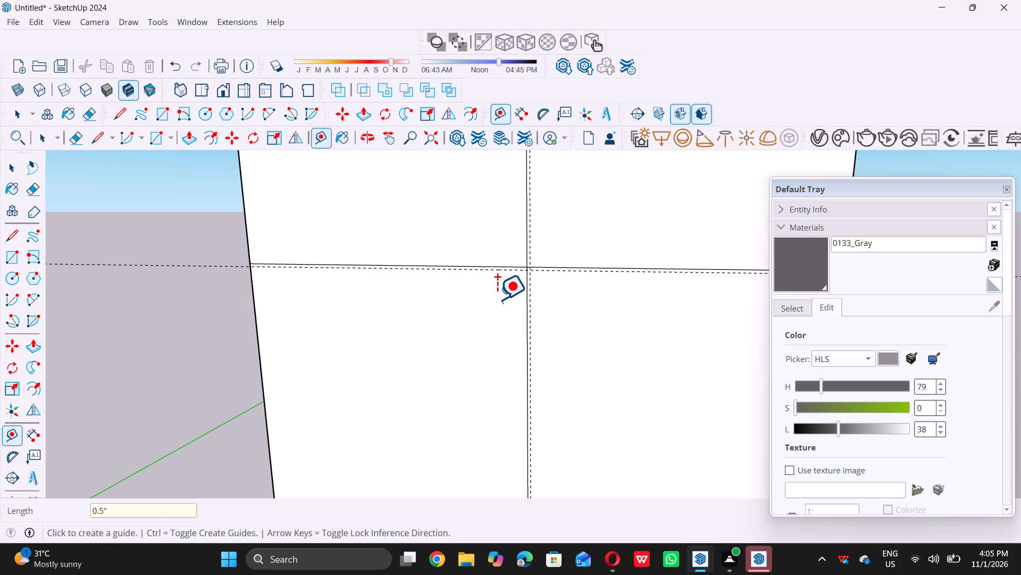
Place a horizontal guide 0.5" below the lowest horizontal division line of the panel.
{"action": "scroll", "coordinate": [500, 299], "scroll_direction": "down", "scroll_amount": 17}
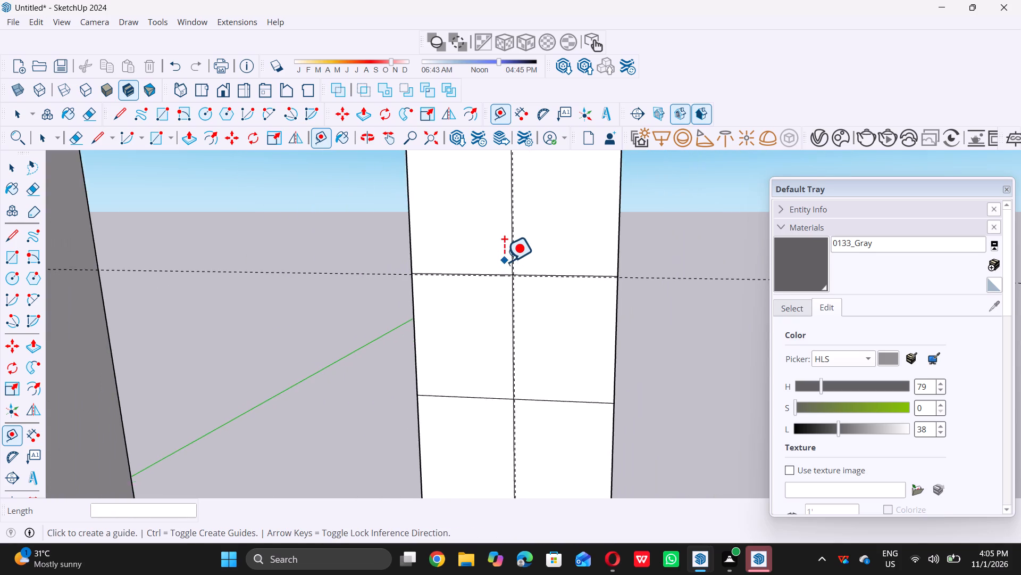
{"action": "scroll", "coordinate": [504, 261], "scroll_direction": "down", "scroll_amount": 12}
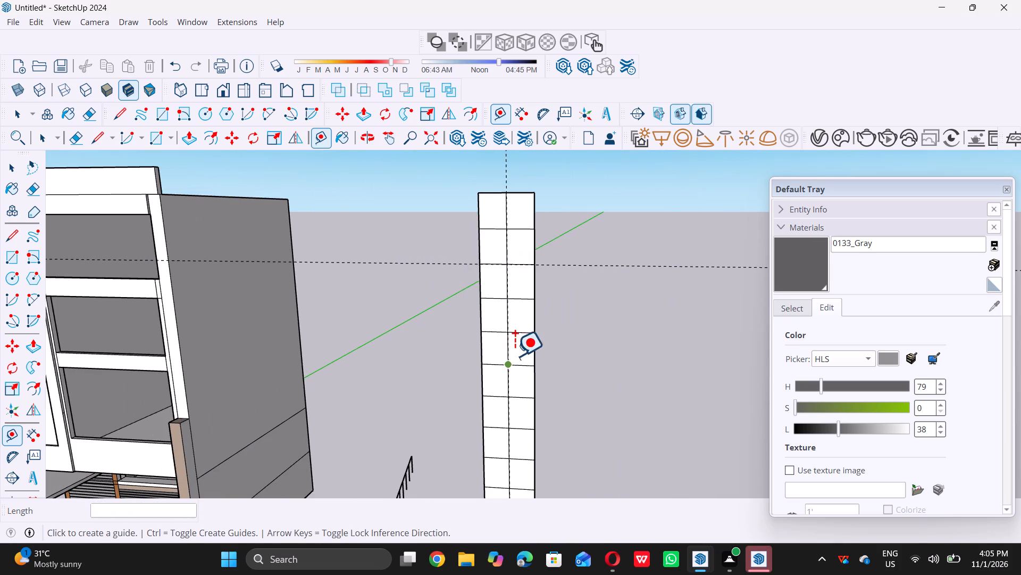
{"action": "scroll", "coordinate": [515, 352], "scroll_direction": "down", "scroll_amount": 9}
{"action": "scroll", "coordinate": [512, 410], "scroll_direction": "up", "scroll_amount": 10}
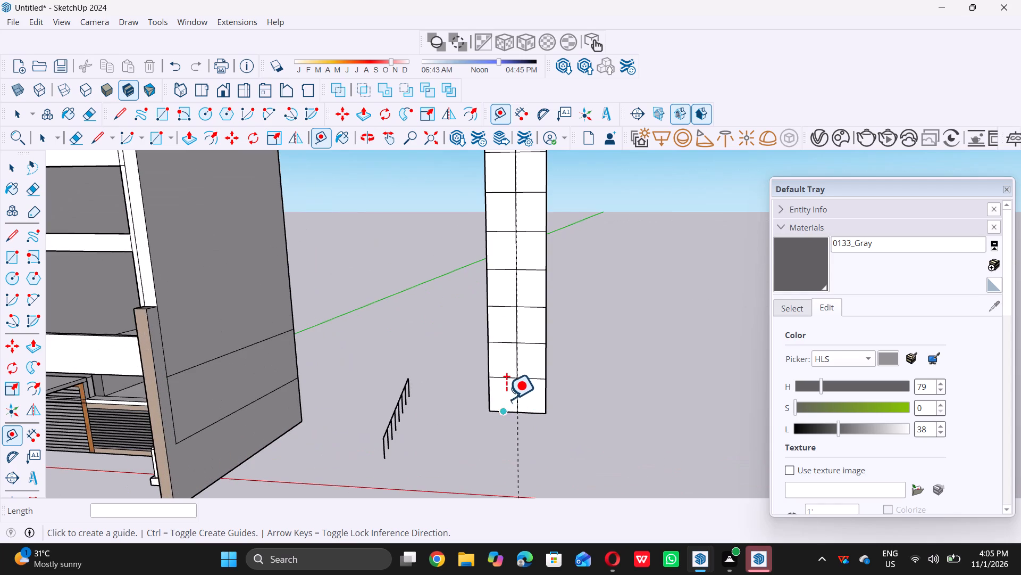
{"action": "scroll", "coordinate": [497, 359], "scroll_direction": "up", "scroll_amount": 14}
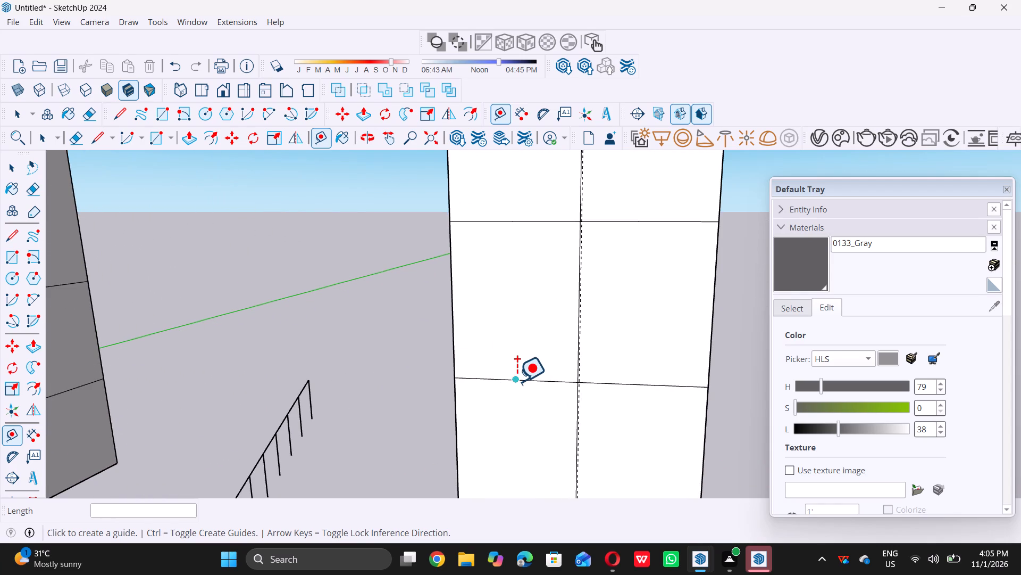
{"action": "double_click", "coordinate": [518, 381]}
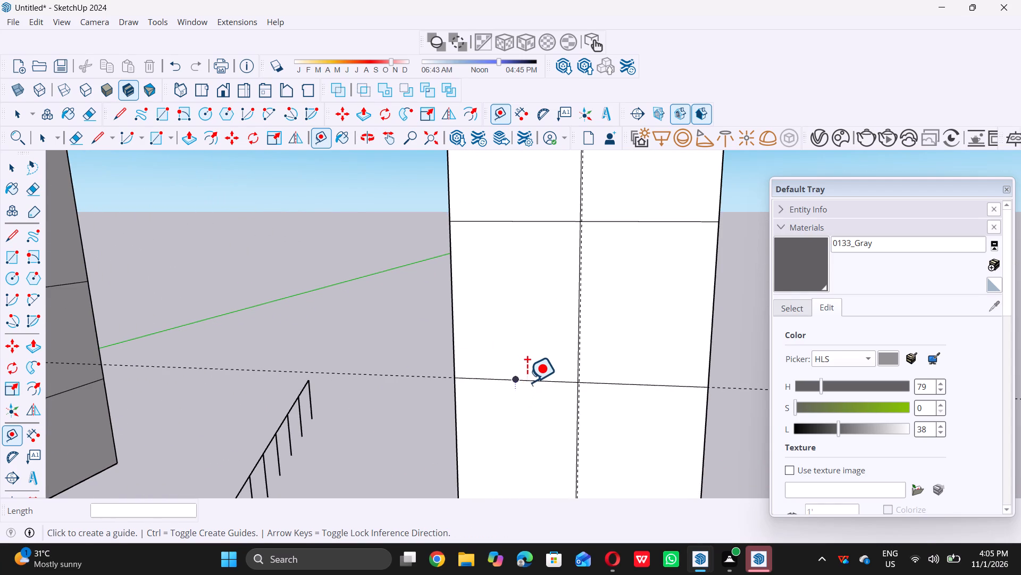
{"action": "triple_click", "coordinate": [528, 383]}
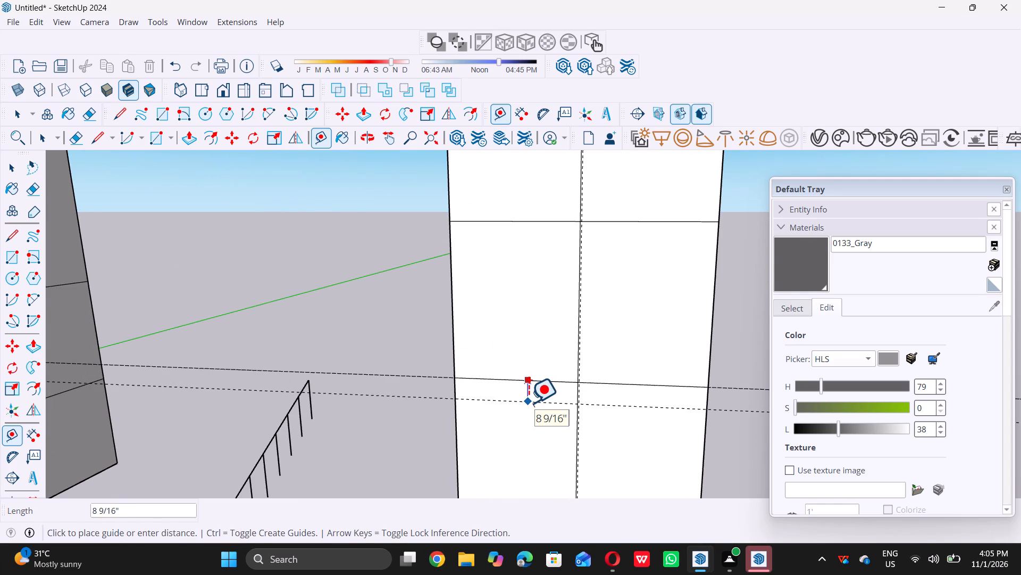
{"action": "type", "text": "0.5"}
{"action": "key", "text": "shift+quotedbl"}
{"action": "key", "text": "Return"}
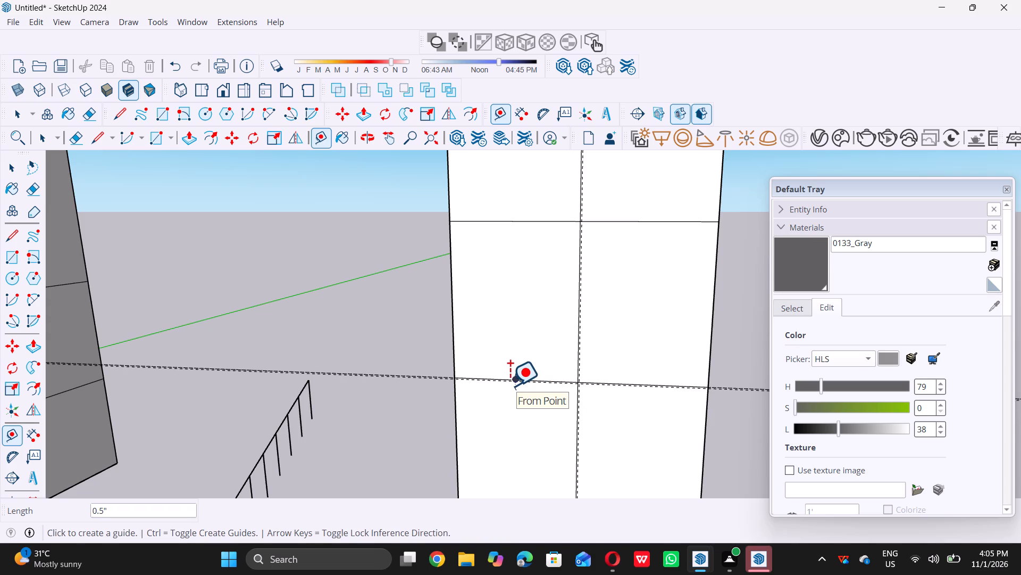
Place a horizontal guide 0.5" below the second-lowest horizontal division line of the panel using the Tape Measure.
{"action": "left_click", "coordinate": [525, 223]}
{"action": "type", "text": "0.5"}
{"action": "key", "text": "shift+quotedbl"}
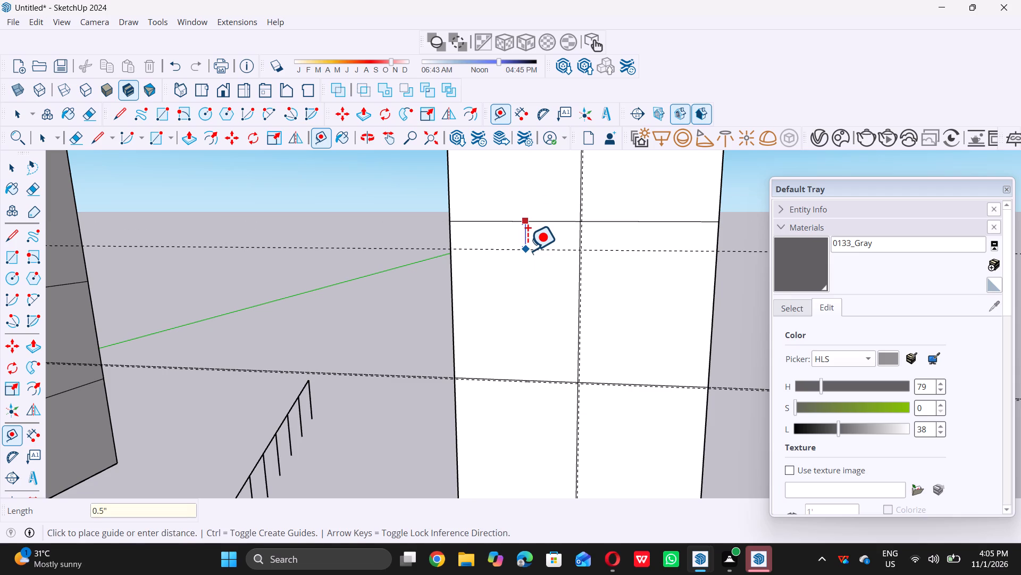
{"action": "key", "text": "Return"}
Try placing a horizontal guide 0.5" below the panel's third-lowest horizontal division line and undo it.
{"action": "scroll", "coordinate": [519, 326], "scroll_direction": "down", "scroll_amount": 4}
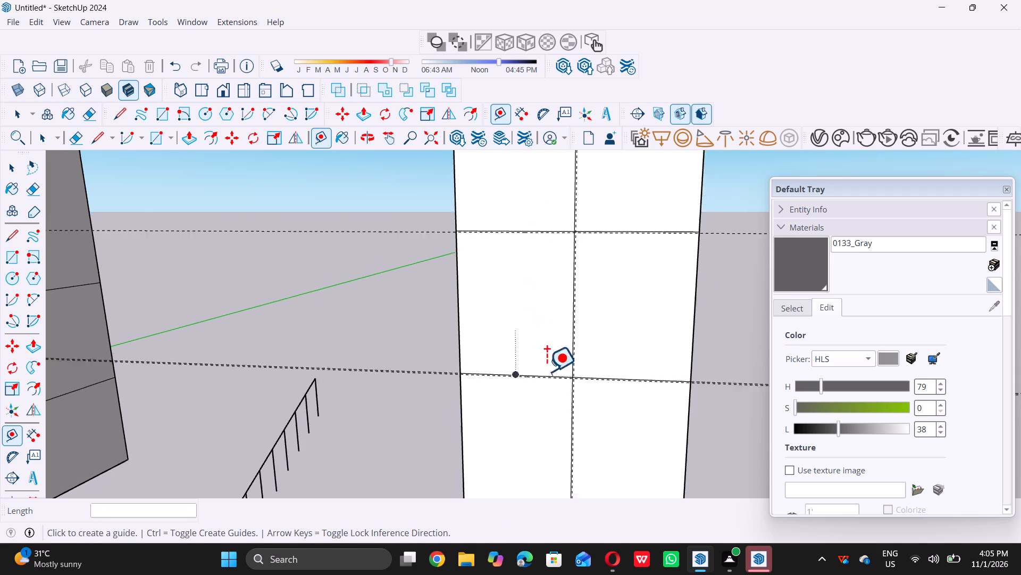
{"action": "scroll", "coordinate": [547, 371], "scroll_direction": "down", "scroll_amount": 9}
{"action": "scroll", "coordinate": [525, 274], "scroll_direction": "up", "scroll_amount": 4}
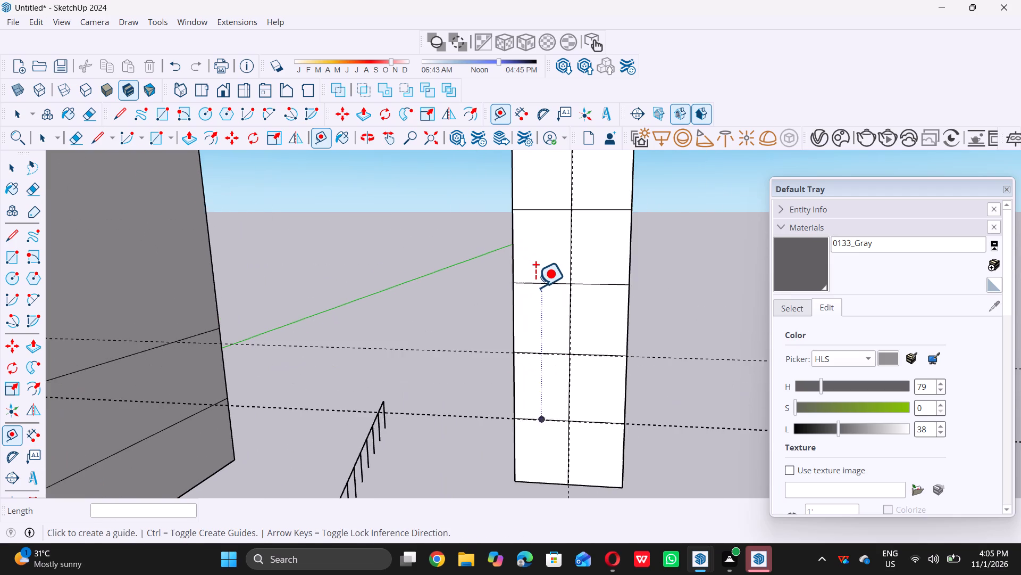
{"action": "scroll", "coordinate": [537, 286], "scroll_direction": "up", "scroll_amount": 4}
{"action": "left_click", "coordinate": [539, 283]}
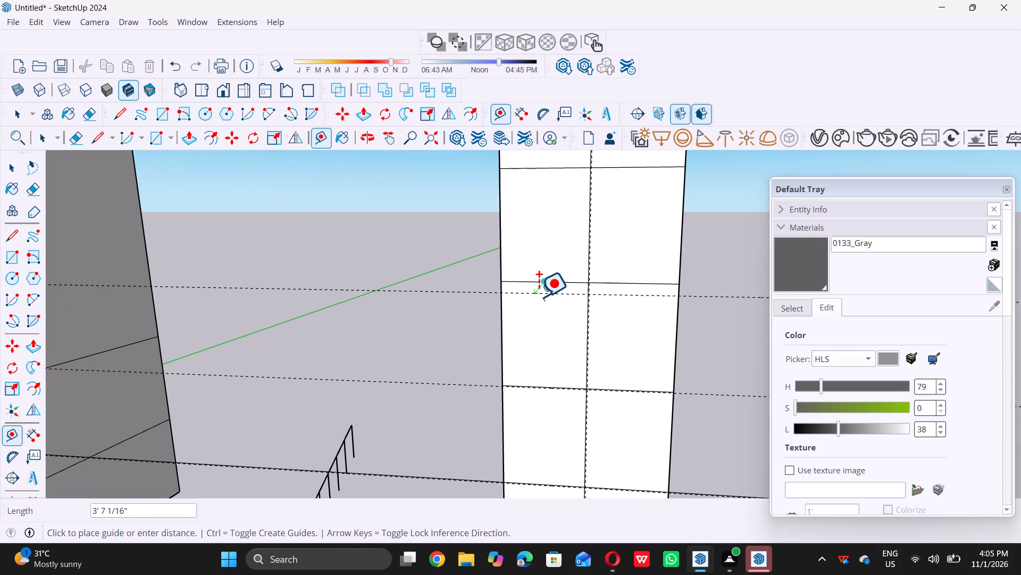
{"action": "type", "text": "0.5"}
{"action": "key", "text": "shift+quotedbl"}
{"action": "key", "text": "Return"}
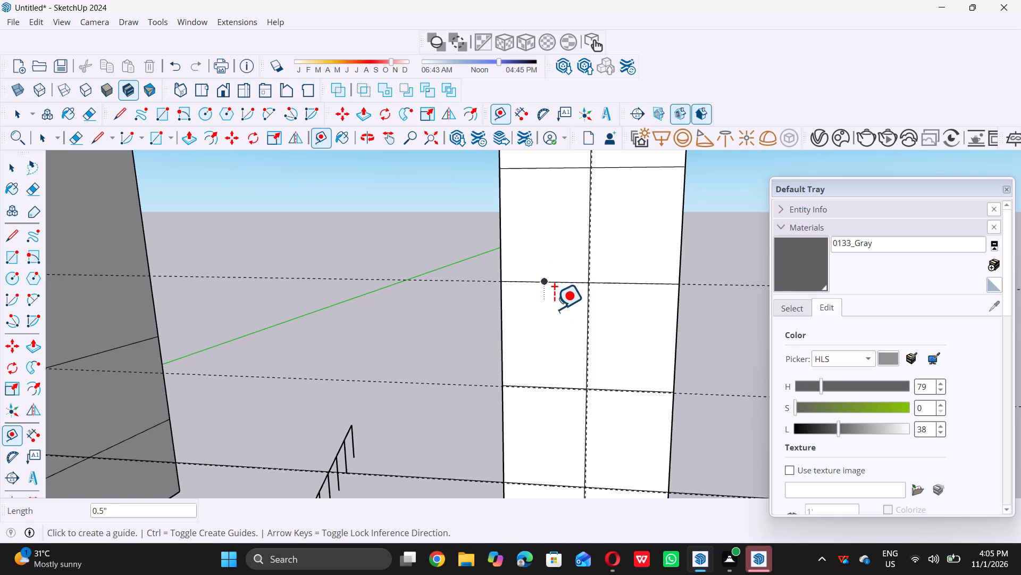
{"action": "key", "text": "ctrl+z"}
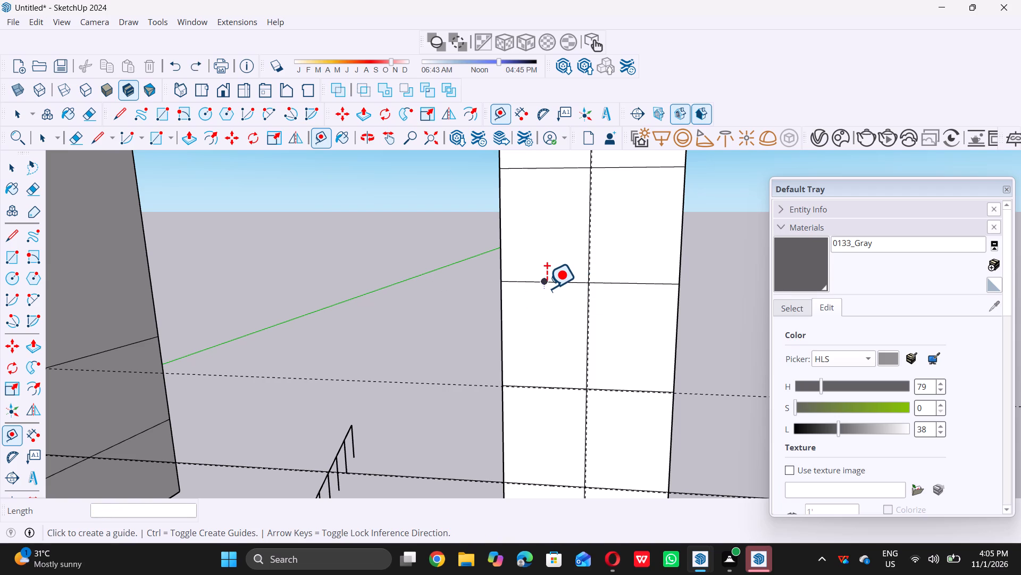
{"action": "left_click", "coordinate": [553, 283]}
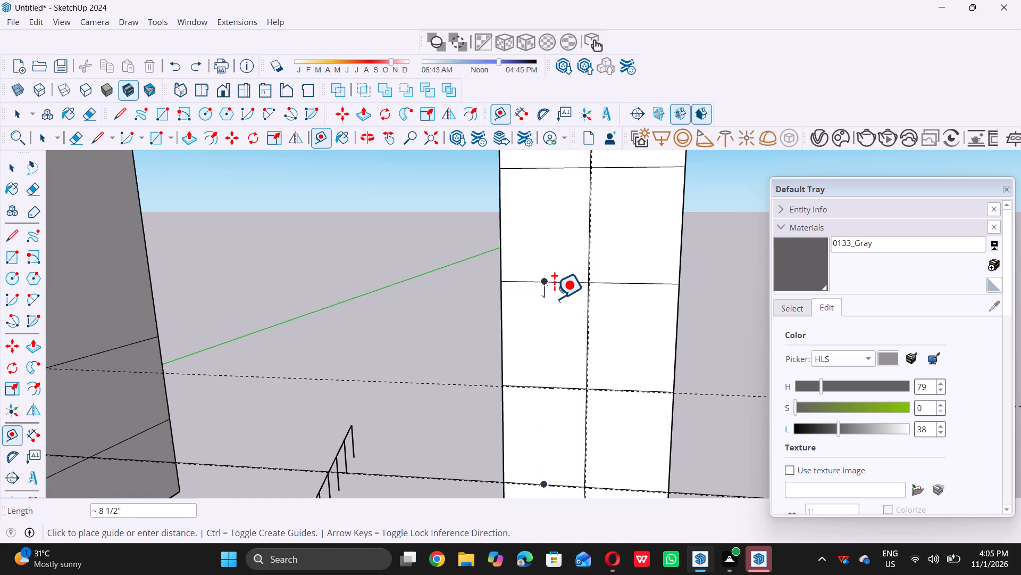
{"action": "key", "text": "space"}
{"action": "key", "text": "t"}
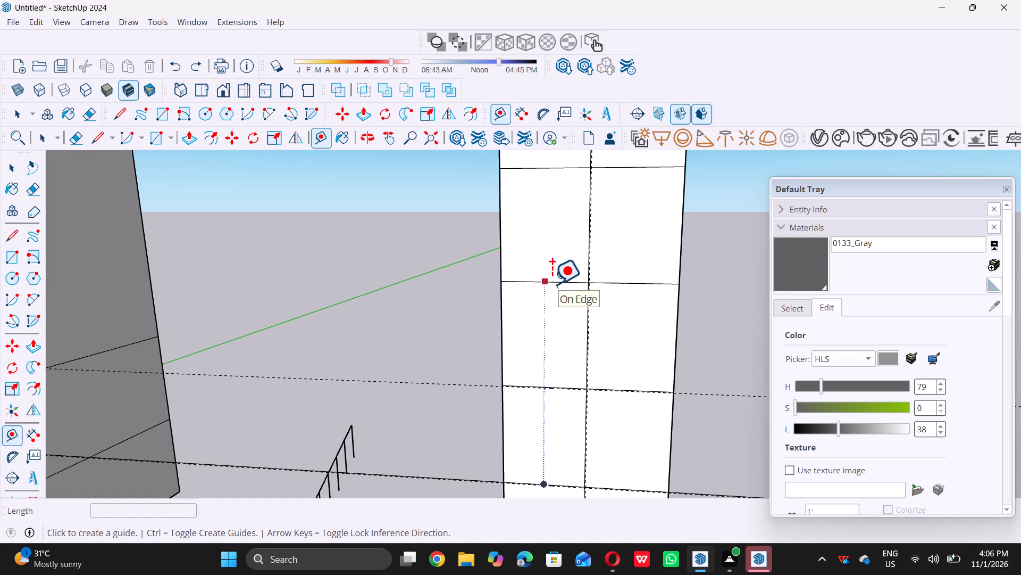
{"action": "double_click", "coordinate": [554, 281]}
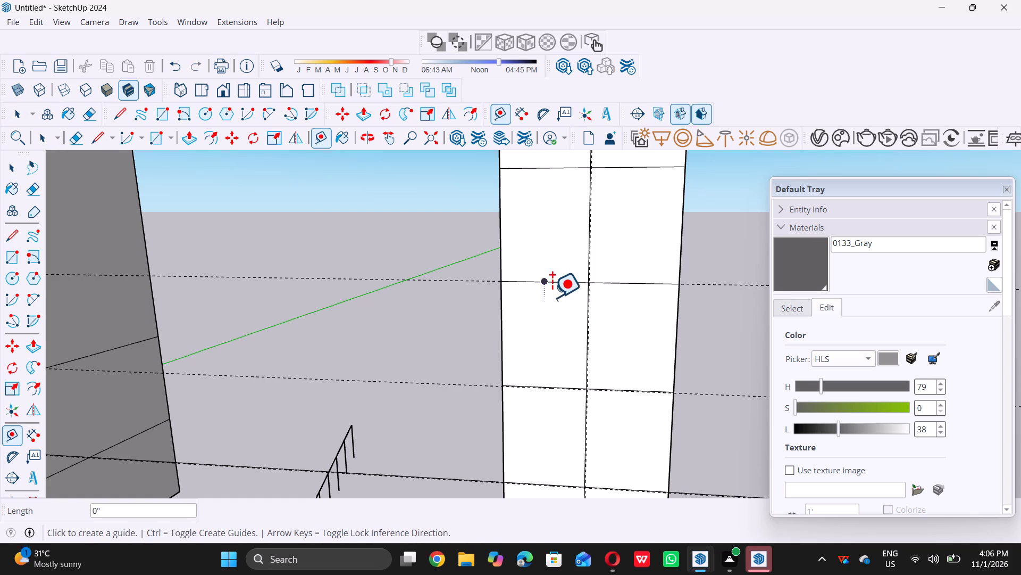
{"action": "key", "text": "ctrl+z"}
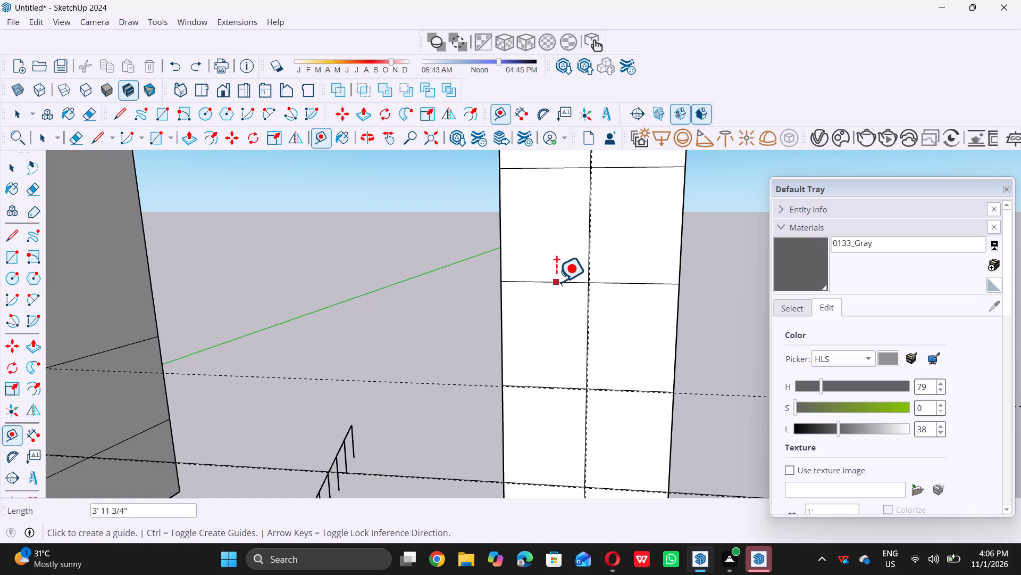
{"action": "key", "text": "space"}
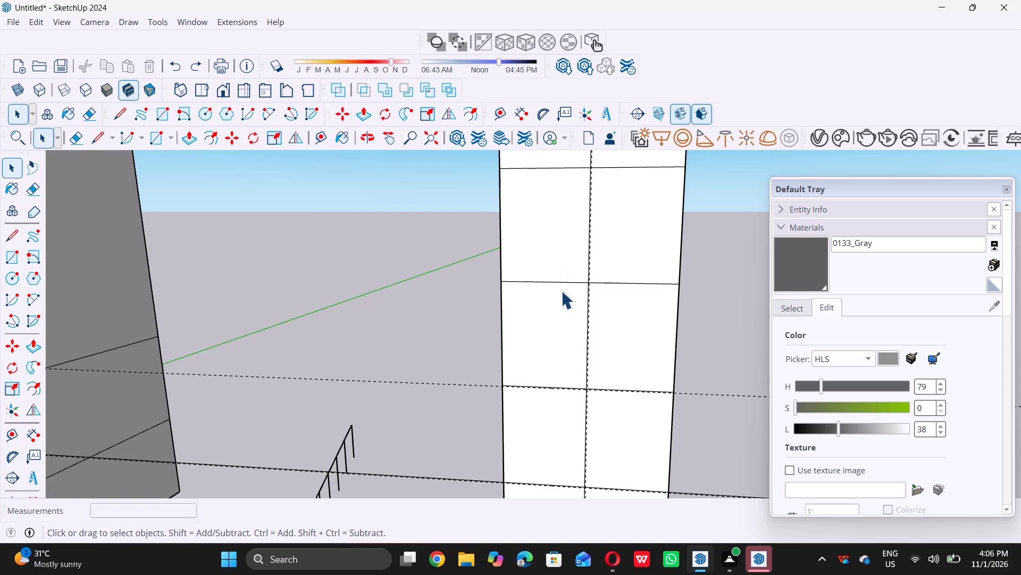
Place a horizontal guide 0.5" below the third-lowest horizontal division line of the panel.
{"action": "key", "text": "t"}
{"action": "left_click", "coordinate": [556, 283]}
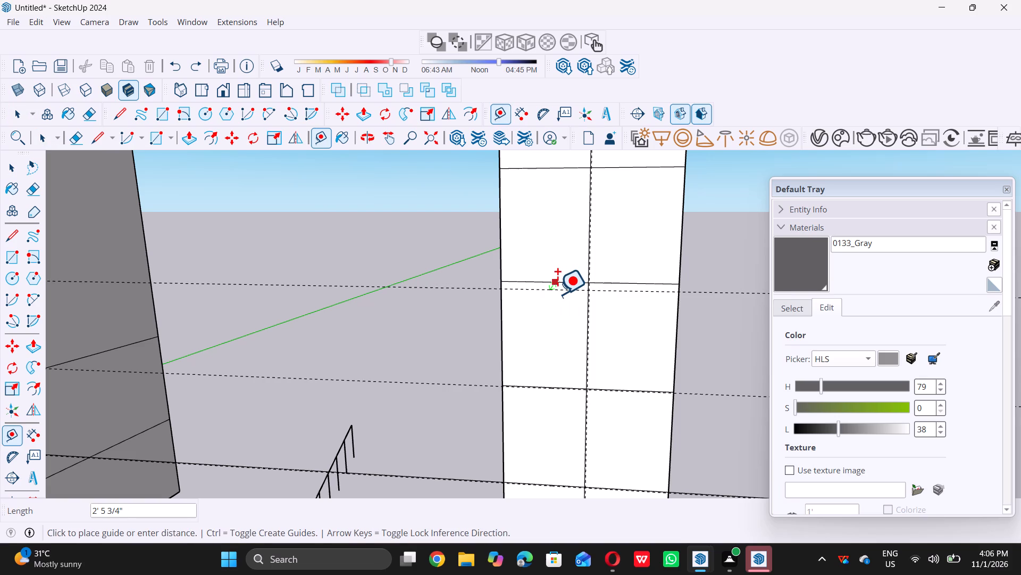
{"action": "type", "text": "0."}
{"action": "key", "text": "5"}
{"action": "key", "text": "shift+quotedbl"}
{"action": "key", "text": "Return"}
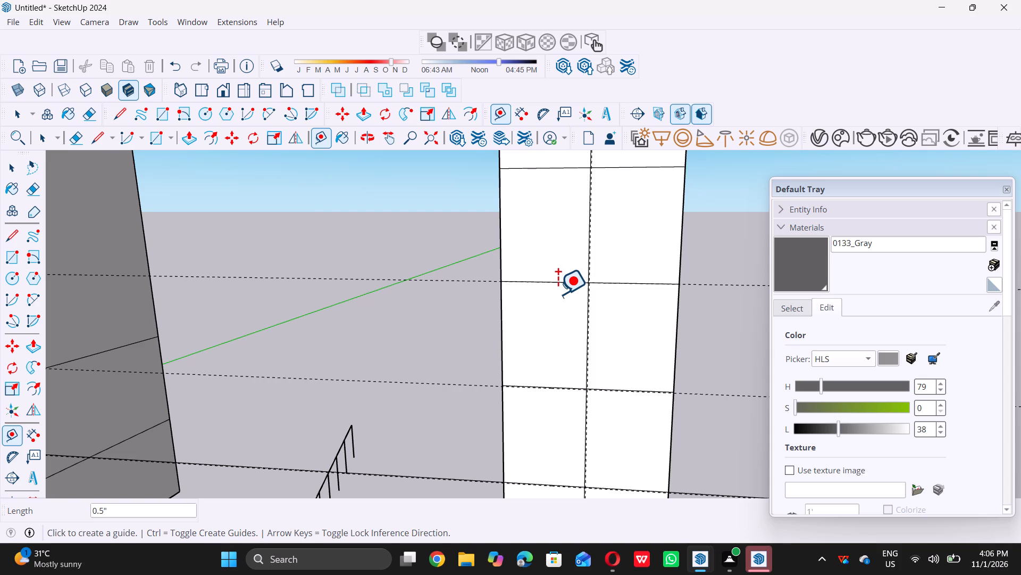
Place a horizontal guide along the panel's fourth-lowest division line and another 0.5" below that line.
{"action": "scroll", "coordinate": [538, 282], "scroll_direction": "up", "scroll_amount": 13}
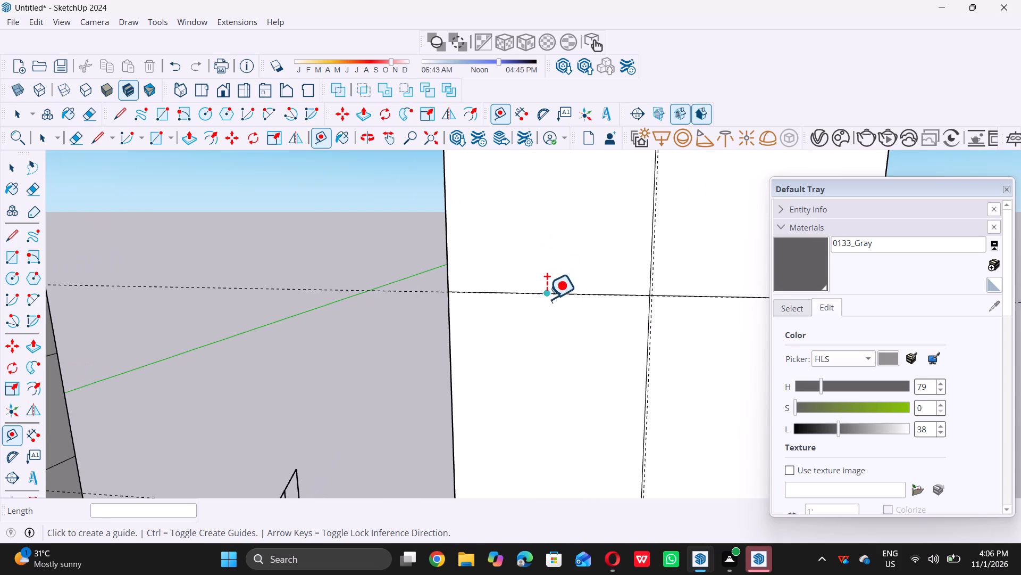
{"action": "scroll", "coordinate": [547, 299], "scroll_direction": "up", "scroll_amount": 20}
{"action": "scroll", "coordinate": [547, 299], "scroll_direction": "up", "scroll_amount": 2}
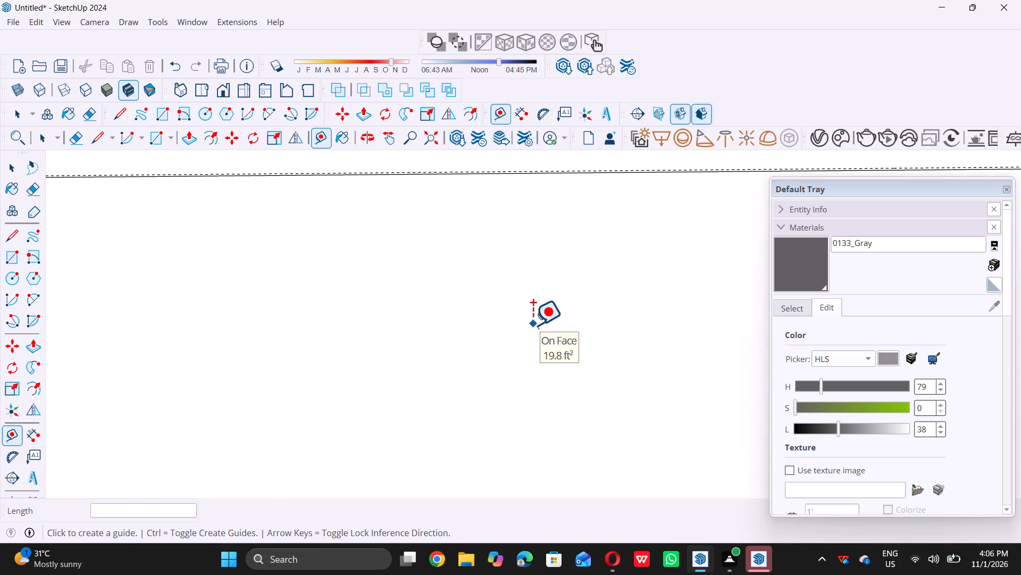
{"action": "scroll", "coordinate": [533, 325], "scroll_direction": "down", "scroll_amount": 20}
{"action": "scroll", "coordinate": [533, 325], "scroll_direction": "down", "scroll_amount": 13}
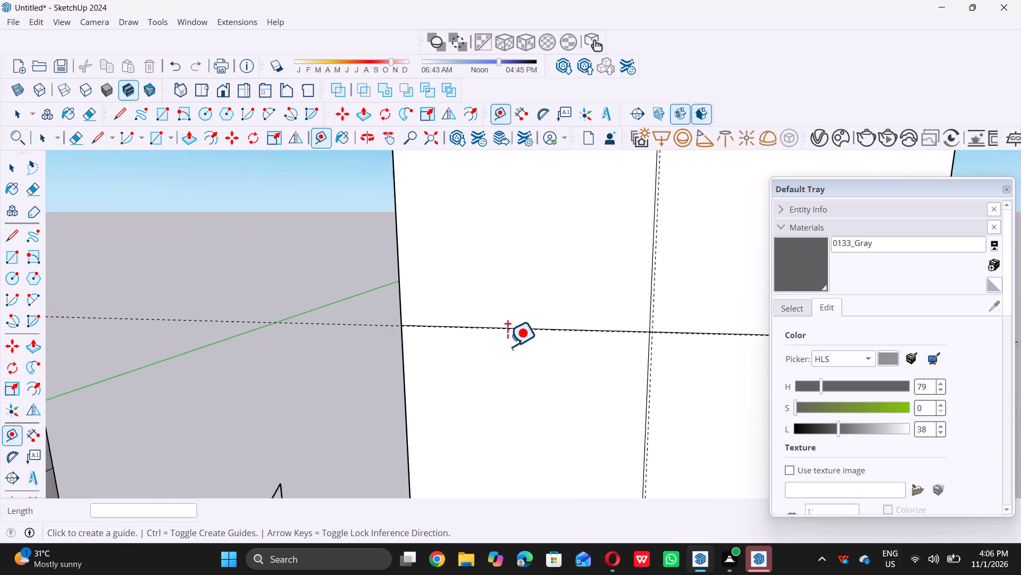
{"action": "scroll", "coordinate": [508, 345], "scroll_direction": "down", "scroll_amount": 10}
{"action": "scroll", "coordinate": [524, 225], "scroll_direction": "up", "scroll_amount": 2}
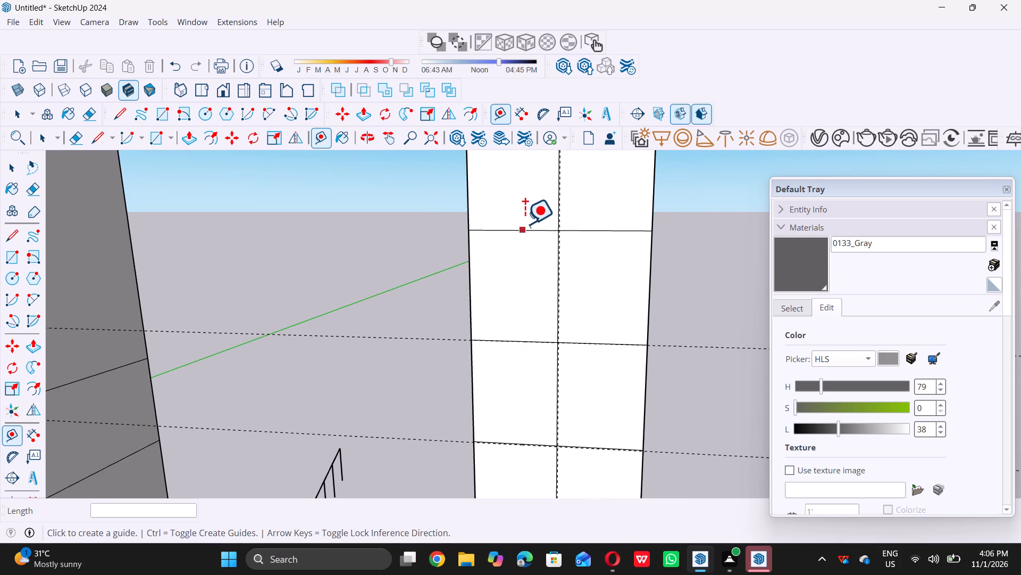
{"action": "scroll", "coordinate": [525, 224], "scroll_direction": "up", "scroll_amount": 3}
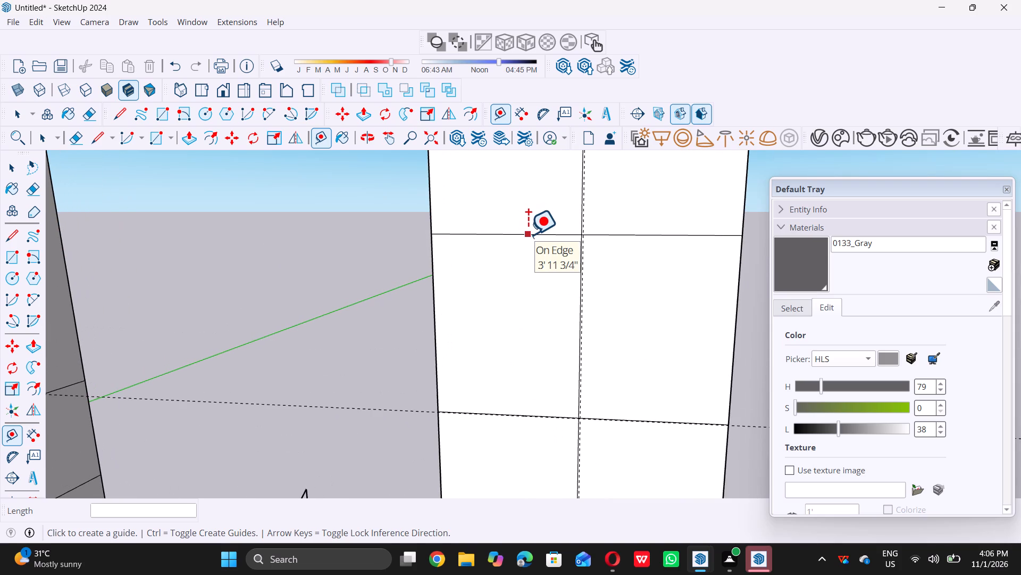
{"action": "double_click", "coordinate": [528, 234]}
{"action": "scroll", "coordinate": [535, 229], "scroll_direction": "up", "scroll_amount": 3}
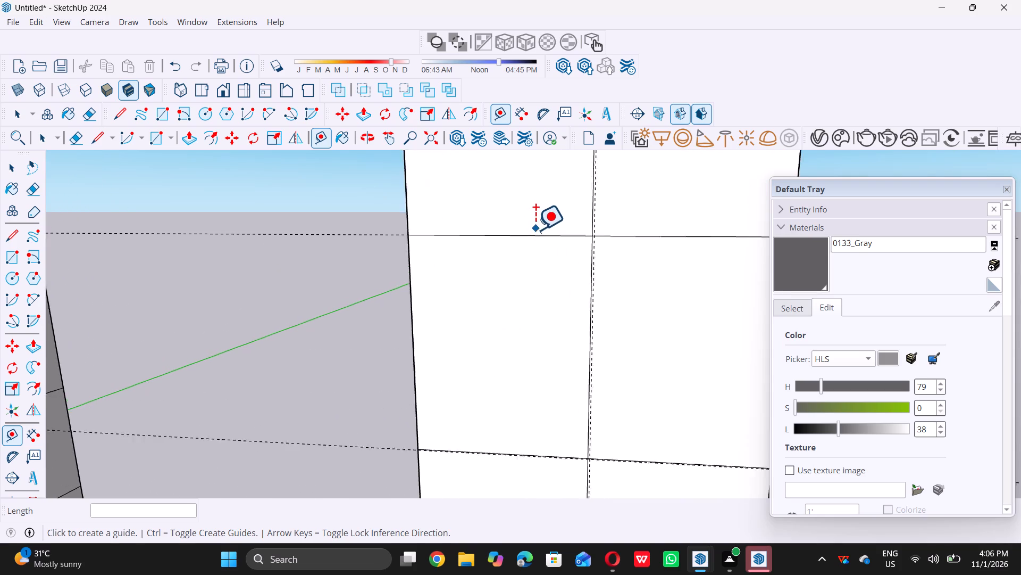
{"action": "scroll", "coordinate": [535, 229], "scroll_direction": "up", "scroll_amount": 10}
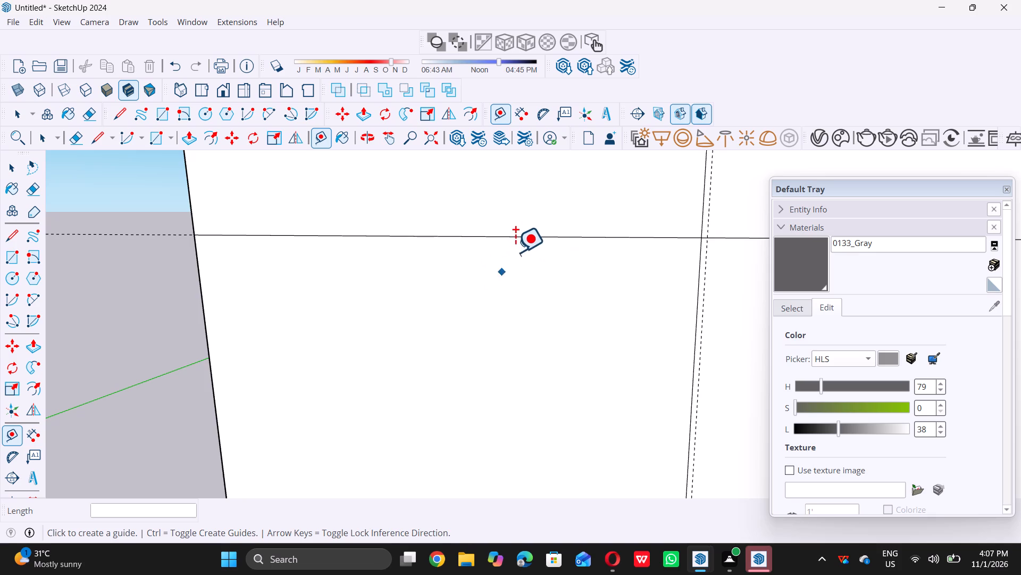
{"action": "triple_click", "coordinate": [510, 235]}
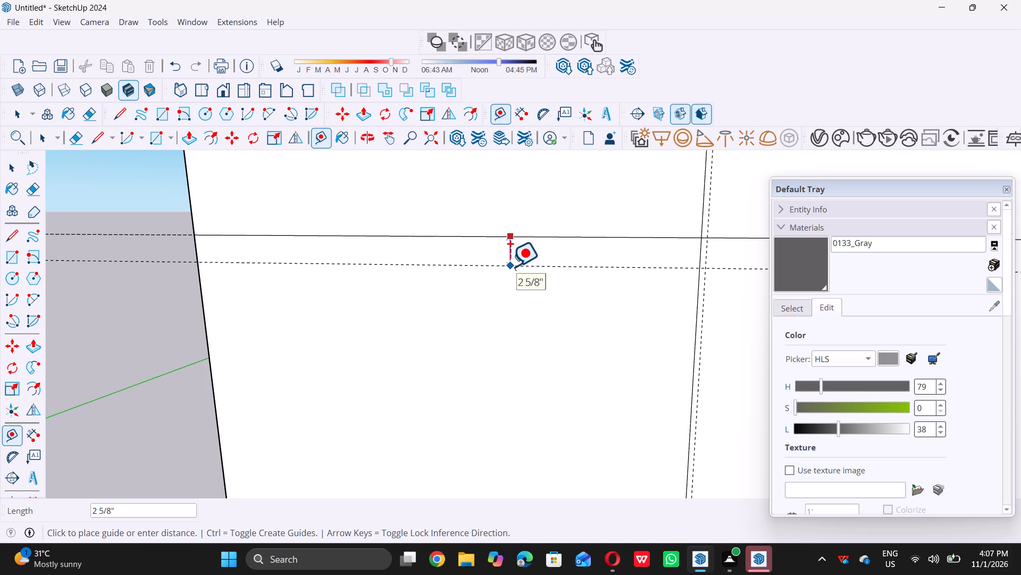
{"action": "type", "text": "0."}
{"action": "key", "text": "5"}
{"action": "key", "text": "shift+quotedbl"}
{"action": "key", "text": "Return"}
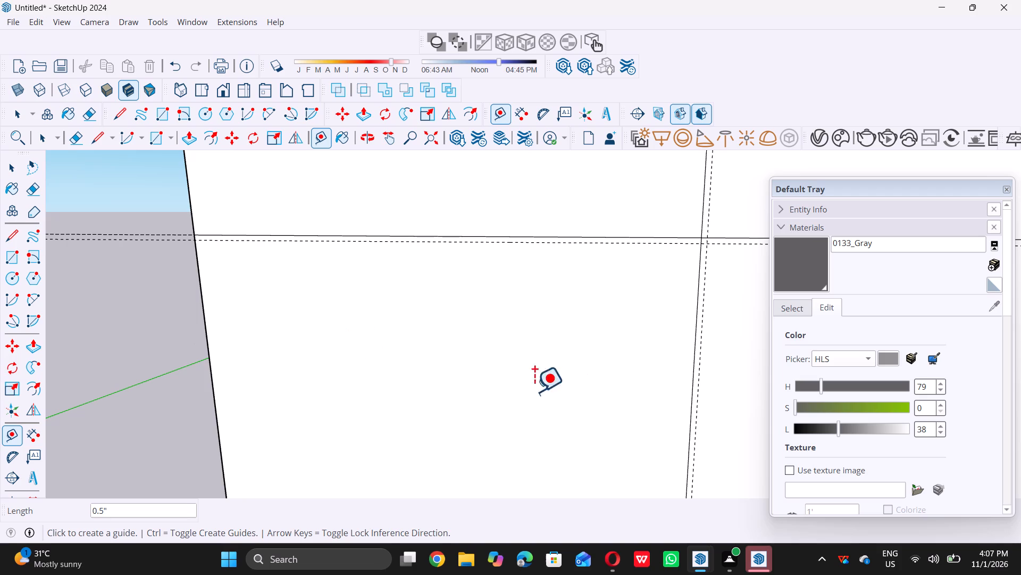
Place a horizontal guide 0.5" below the fifth-lowest horizontal division line of the panel.
{"action": "scroll", "coordinate": [355, 366], "scroll_direction": "down", "scroll_amount": 14}
{"action": "scroll", "coordinate": [396, 392], "scroll_direction": "down", "scroll_amount": 4}
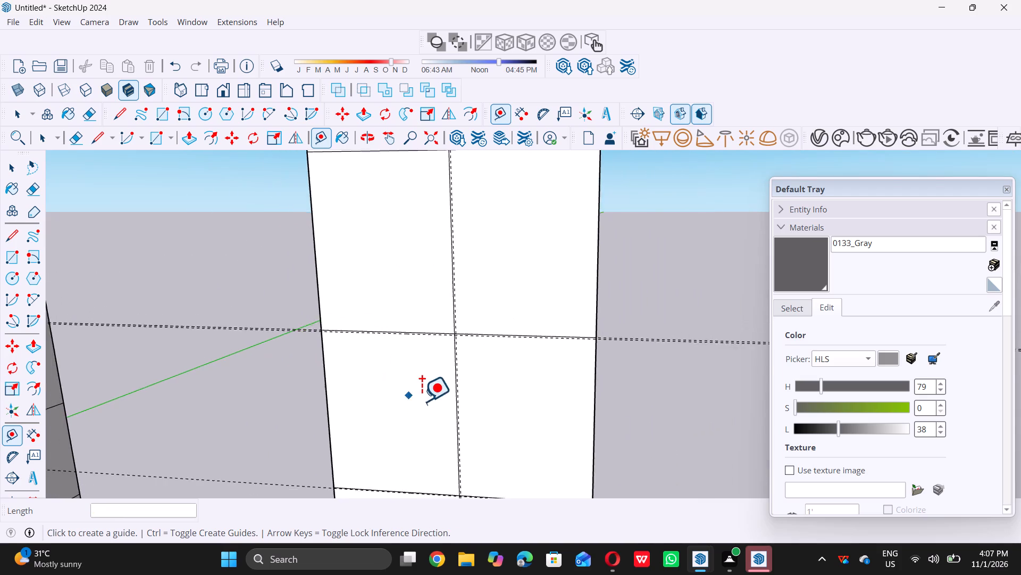
{"action": "scroll", "coordinate": [422, 401], "scroll_direction": "down", "scroll_amount": 1}
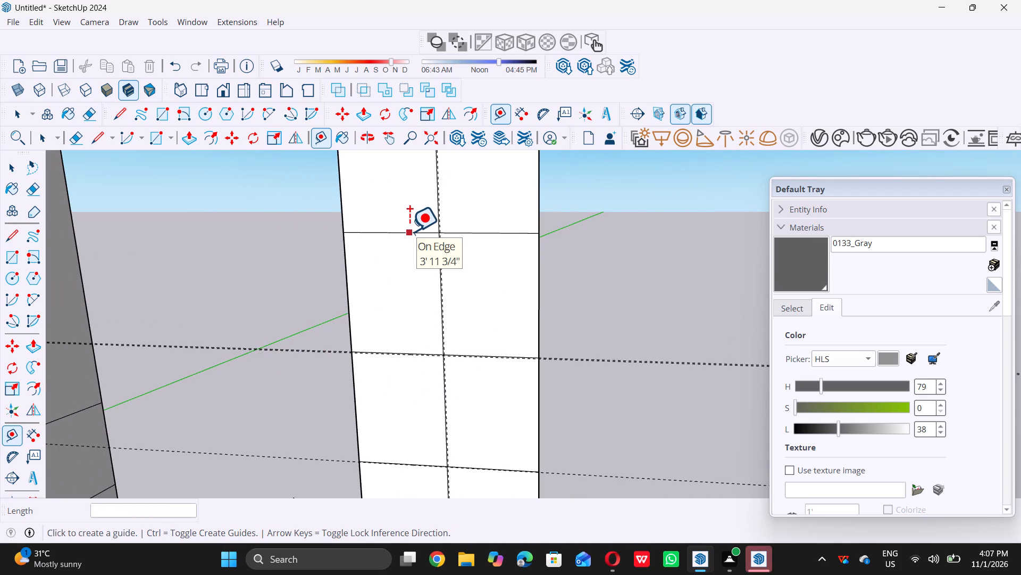
{"action": "left_click", "coordinate": [409, 231]}
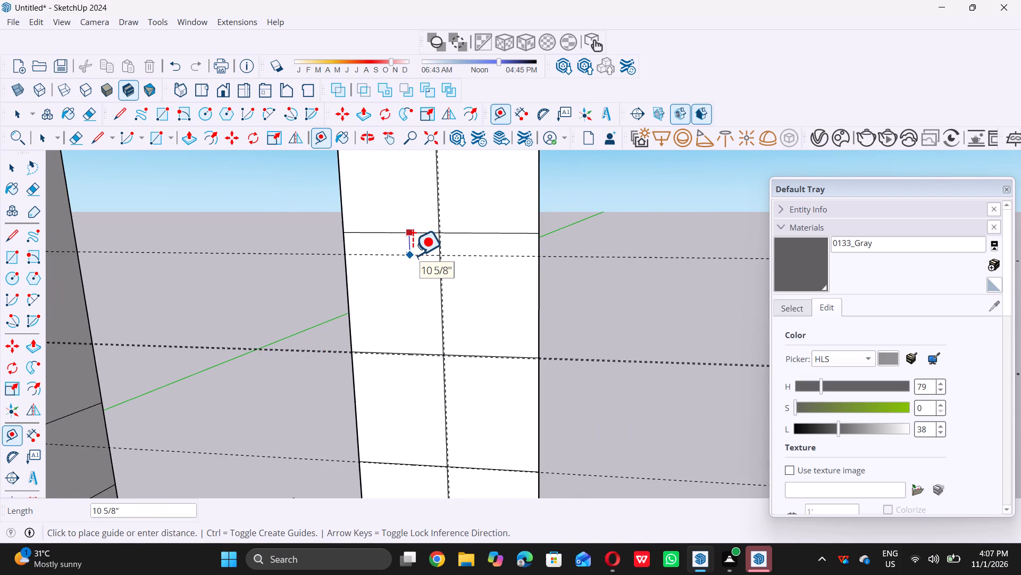
{"action": "type", "text": "0.5"}
{"action": "key", "text": "shift+quotedbl"}
{"action": "key", "text": "Return"}
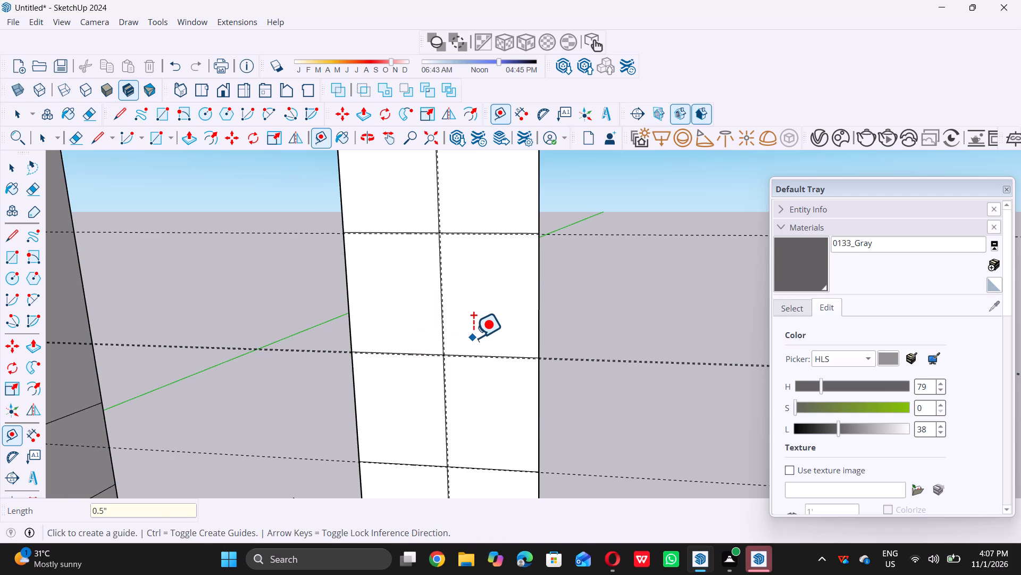
{"action": "key", "text": "space"}
Place a horizontal guide along the panel's third division line from its upper end and another 0.5" below that line.
{"action": "scroll", "coordinate": [482, 356], "scroll_direction": "down", "scroll_amount": 9}
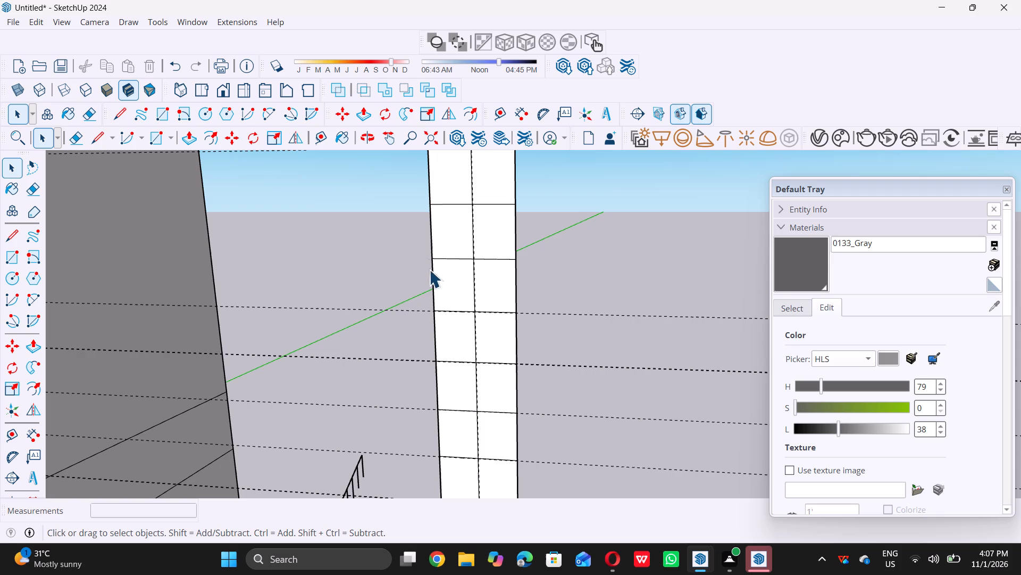
{"action": "scroll", "coordinate": [432, 283], "scroll_direction": "down", "scroll_amount": 5}
{"action": "scroll", "coordinate": [443, 191], "scroll_direction": "up", "scroll_amount": 5}
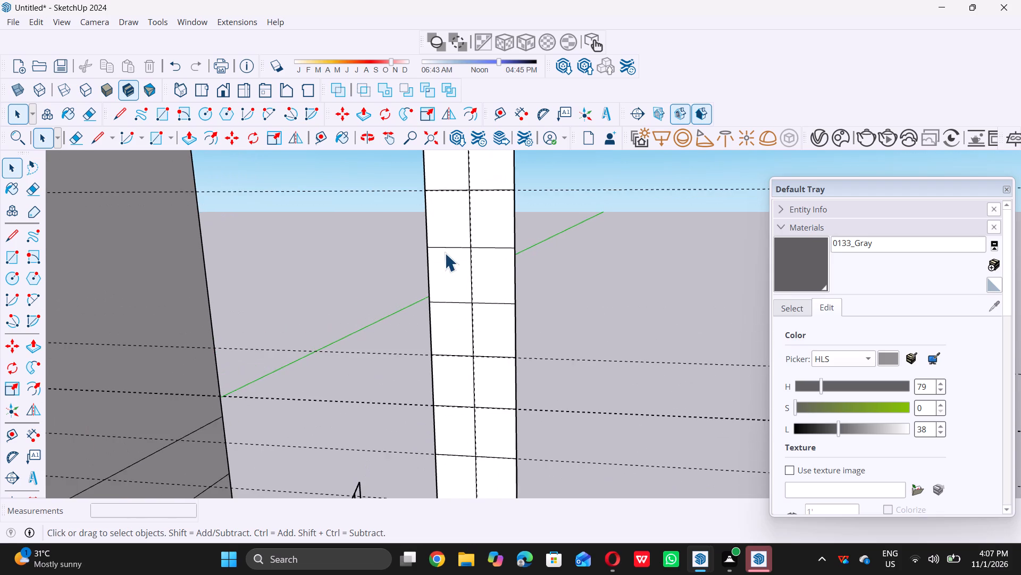
{"action": "scroll", "coordinate": [445, 258], "scroll_direction": "up", "scroll_amount": 5}
{"action": "key", "text": "t"}
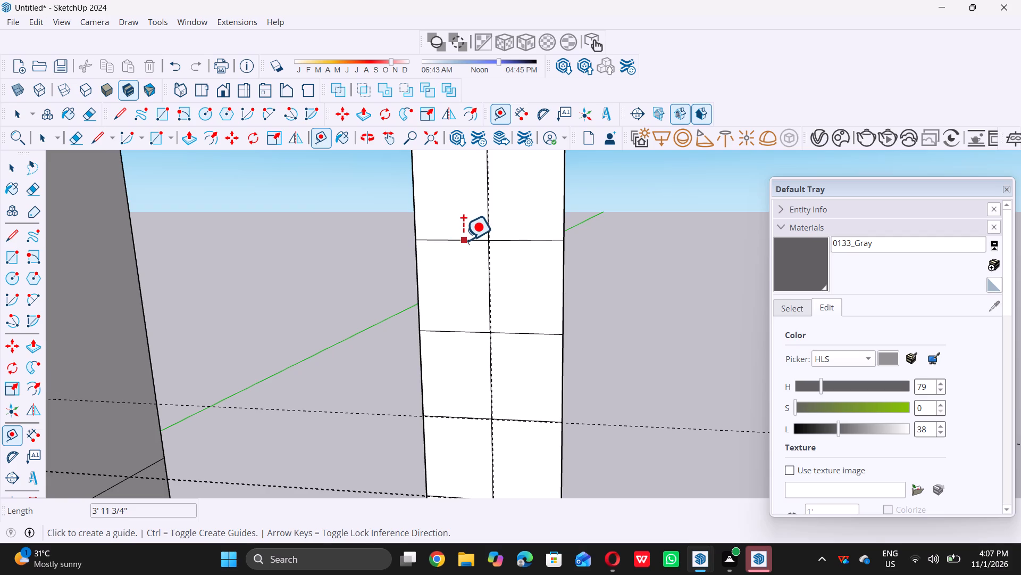
{"action": "double_click", "coordinate": [463, 241]}
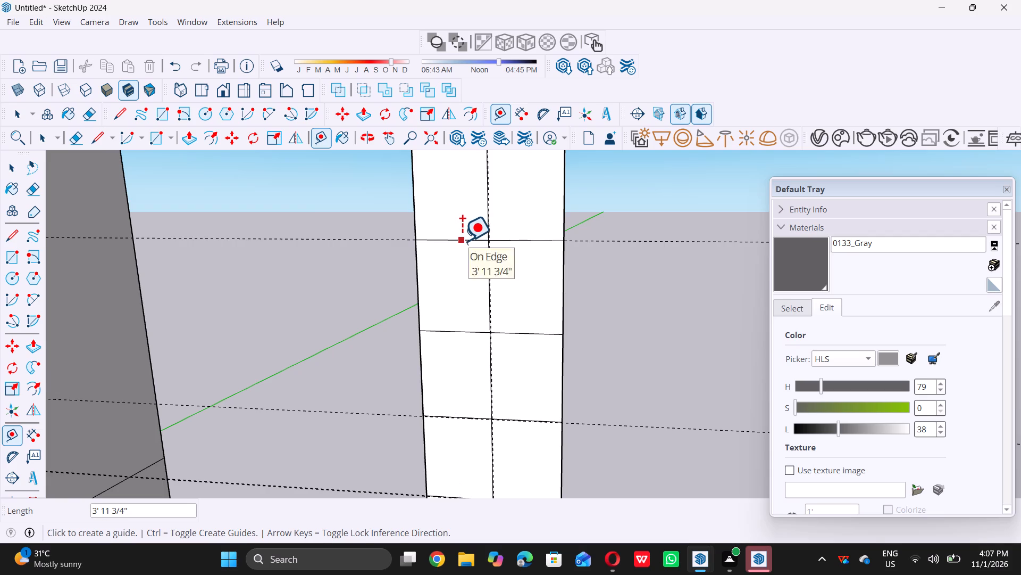
{"action": "left_click", "coordinate": [465, 241]}
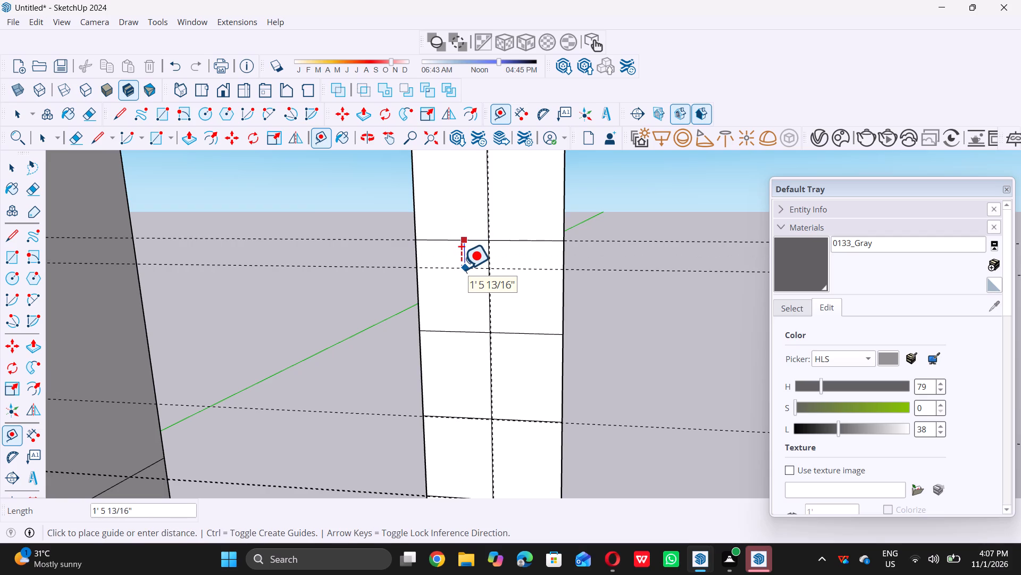
{"action": "type", "text": "0.5"}
{"action": "key", "text": "shift+quotedbl"}
{"action": "key", "text": "Return"}
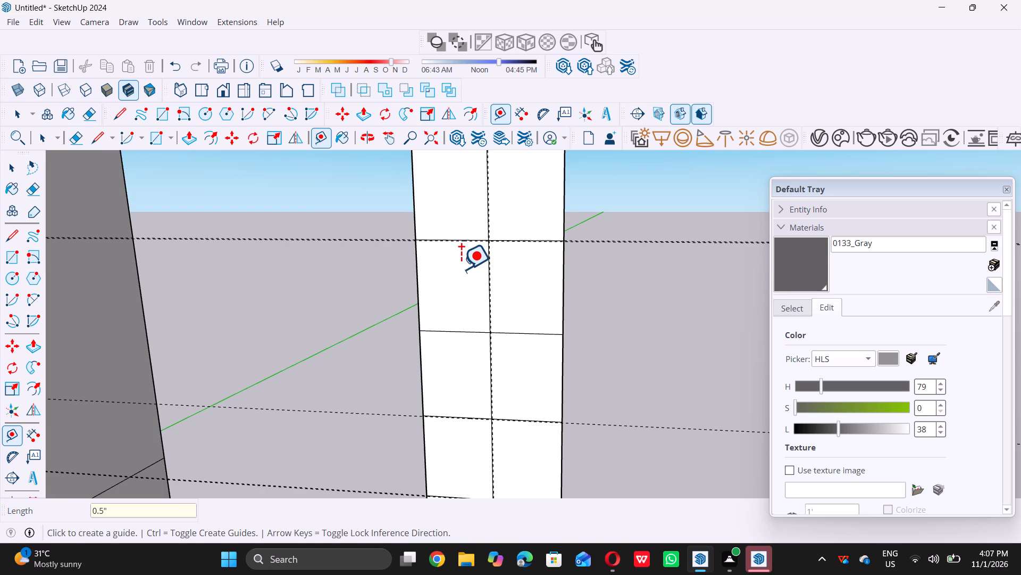
Place a horizontal guide 0.5" below the fourth horizontal division line from the panel's upper end.
{"action": "left_click", "coordinate": [453, 333]}
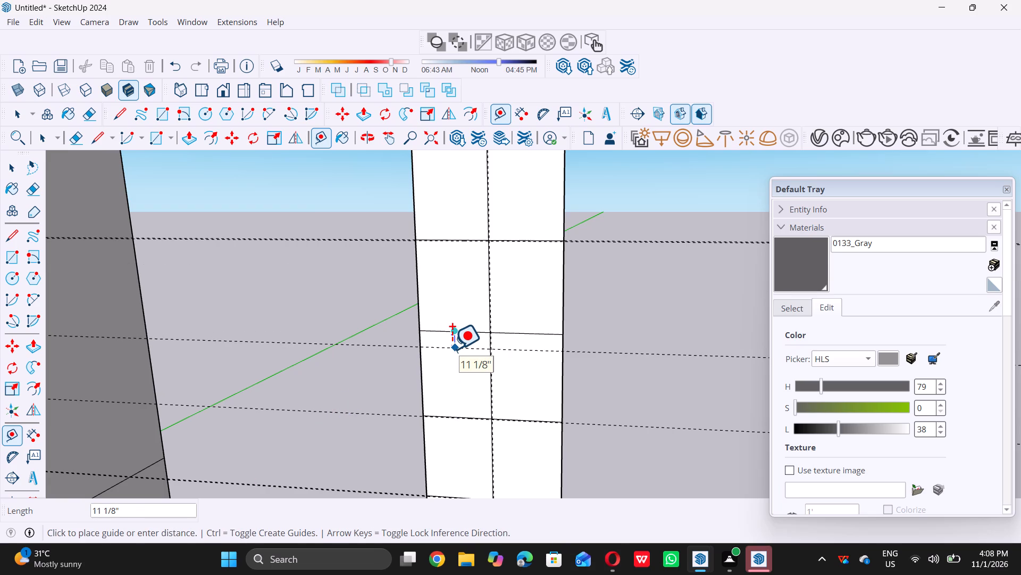
{"action": "type", "text": "0.5"}
{"action": "key", "text": "shift+quotedbl"}
{"action": "key", "text": "Return"}
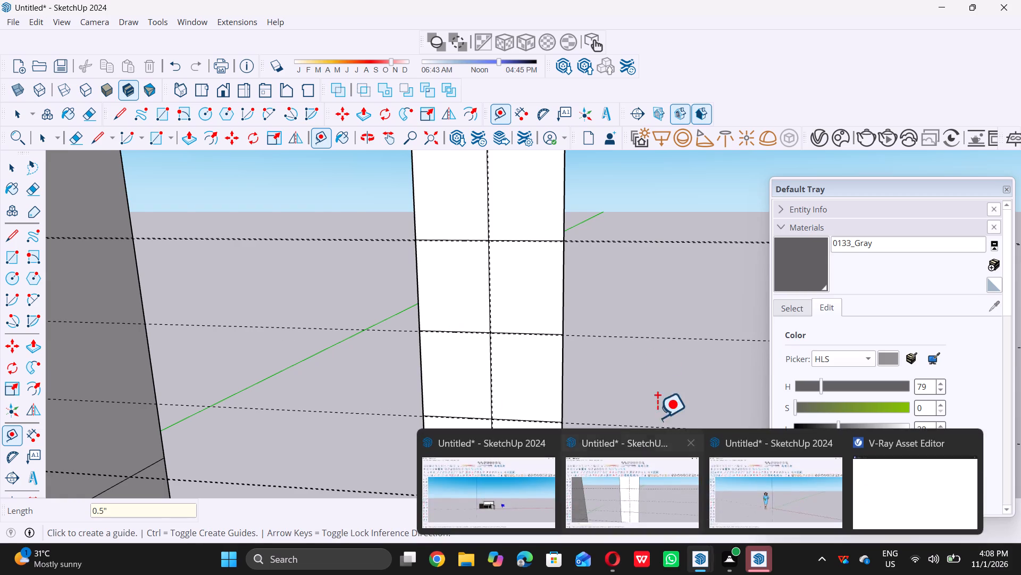
Place a horizontal guide 0.5" below the uppermost horizontal division line of the panel.
{"action": "scroll", "coordinate": [598, 416], "scroll_direction": "up", "scroll_amount": 1}
{"action": "scroll", "coordinate": [490, 441], "scroll_direction": "down", "scroll_amount": 10}
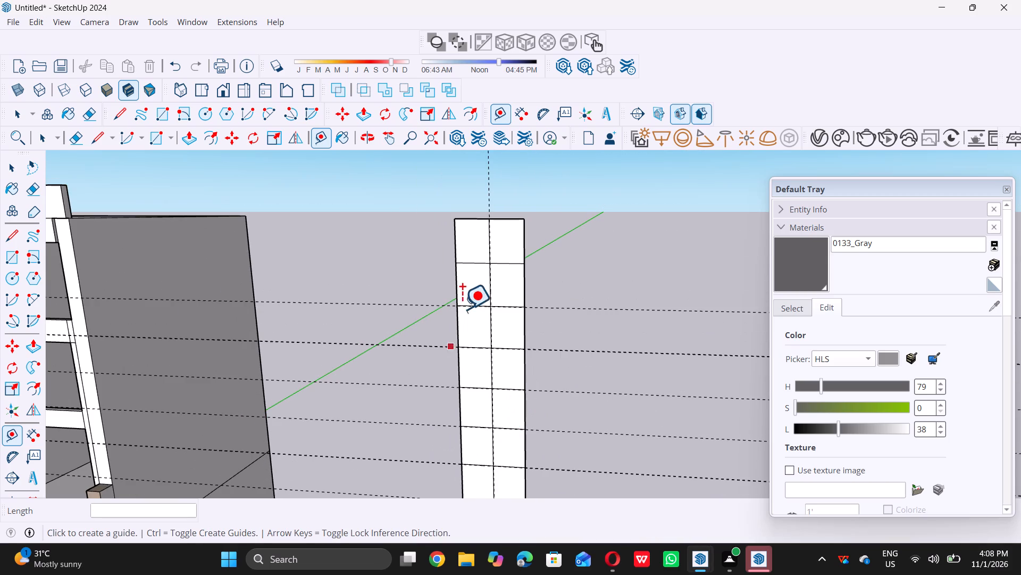
{"action": "scroll", "coordinate": [493, 235], "scroll_direction": "up", "scroll_amount": 10}
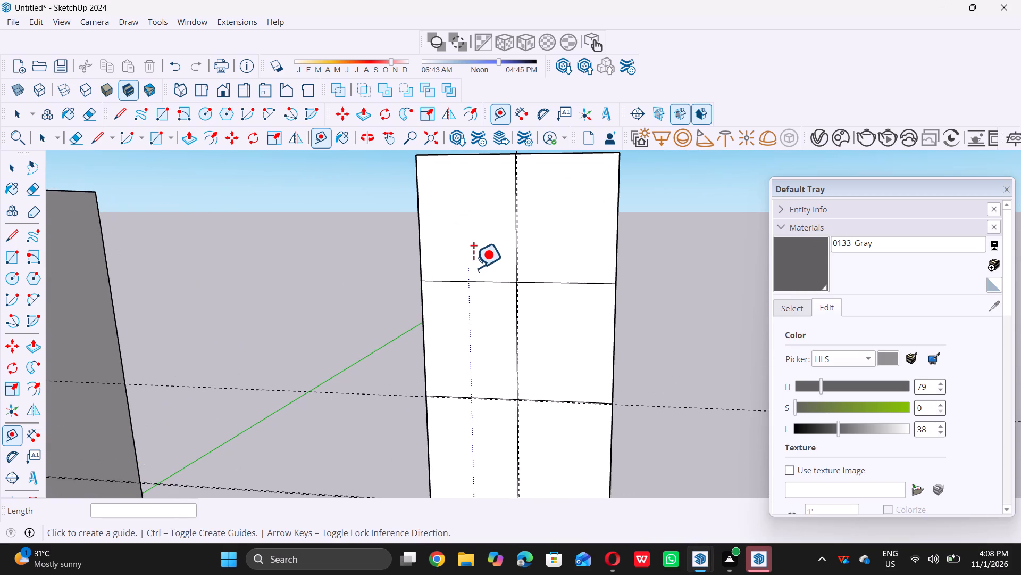
{"action": "left_click", "coordinate": [488, 284]}
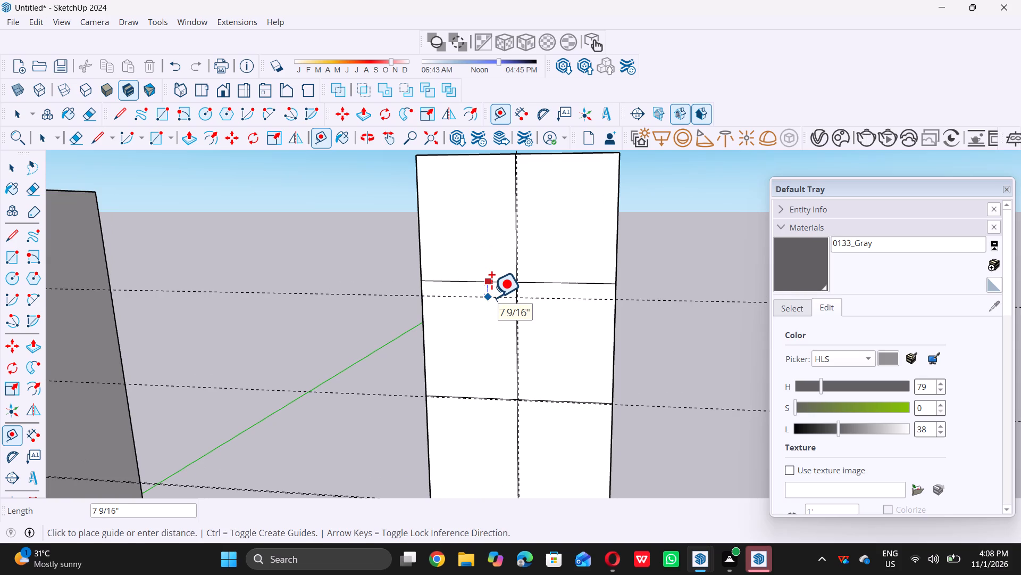
{"action": "type", "text": "0."}
{"action": "key", "text": "5"}
{"action": "key", "text": "shift+quotedbl"}
{"action": "key", "text": "Return"}
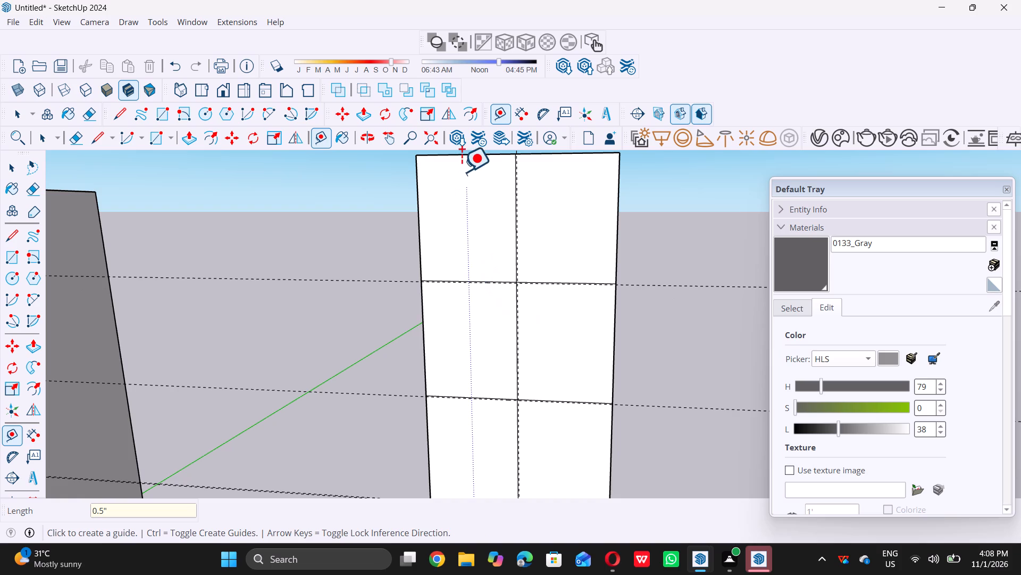
Place a horizontal guide 0.5" below the panel's top edge.
{"action": "left_click", "coordinate": [468, 155]}
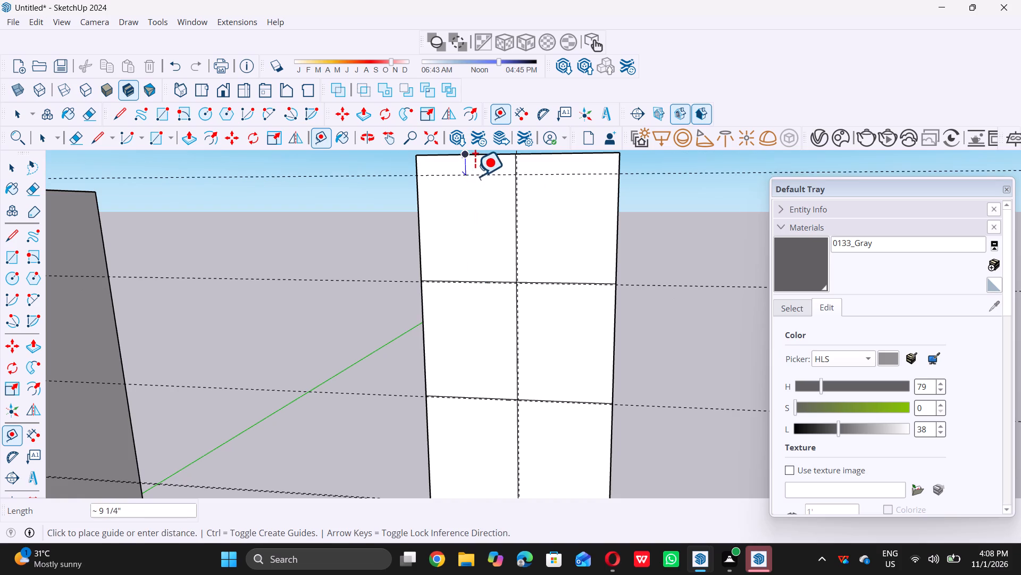
{"action": "type", "text": "0.5"}
{"action": "key", "text": "shift+quotedbl"}
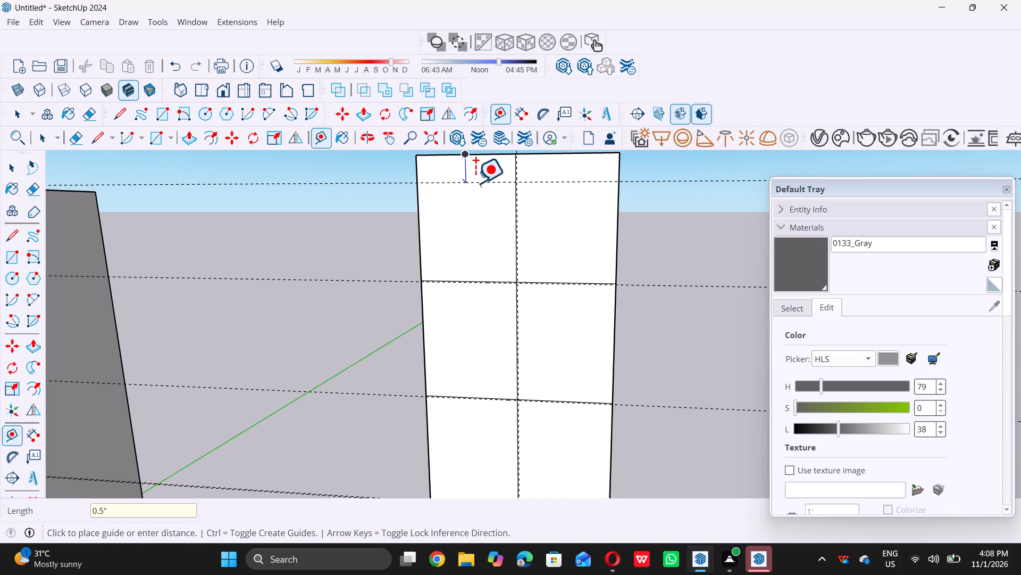
{"action": "key", "text": "Return"}
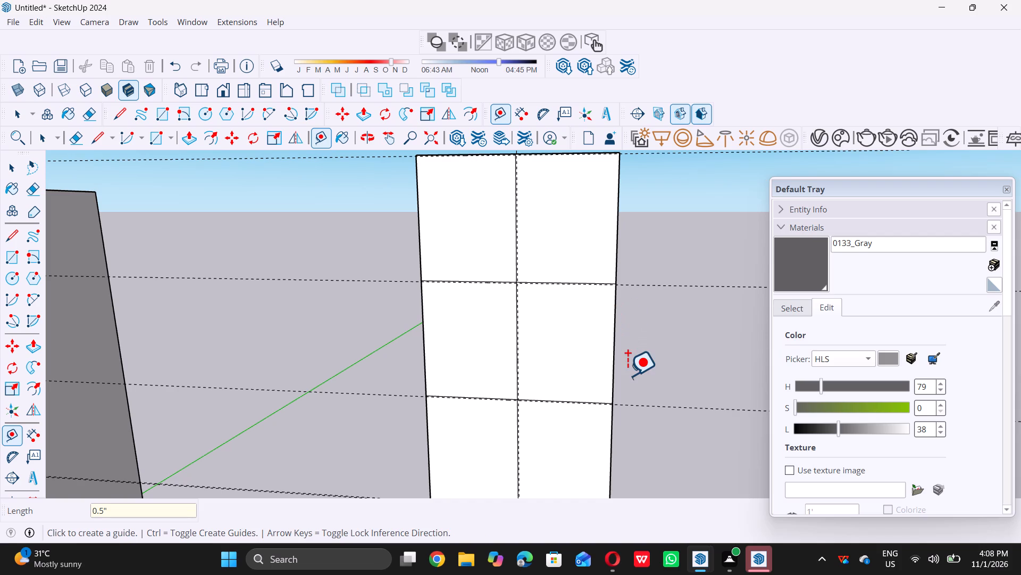
Place a vertical guide 0.5" inside the panel's left edge.
{"action": "triple_click", "coordinate": [421, 210]}
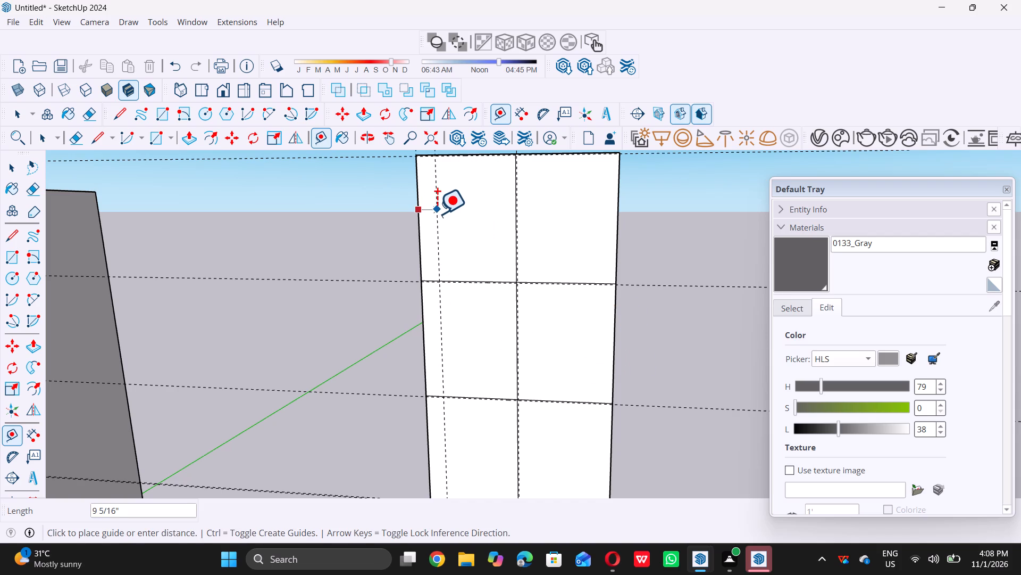
{"action": "type", "text": "0.5"}
{"action": "key", "text": "shift+quotedbl"}
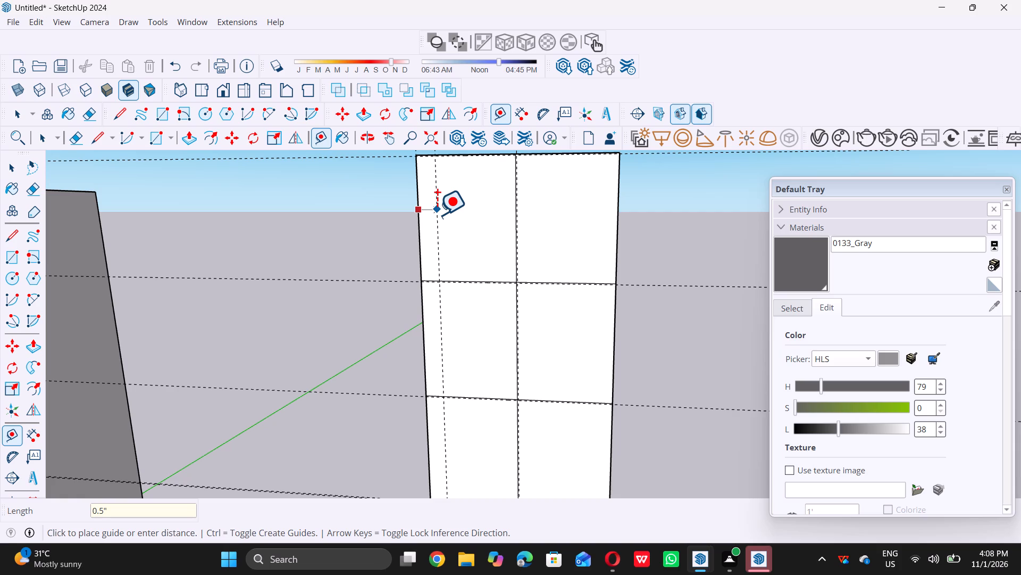
{"action": "key", "text": "Return"}
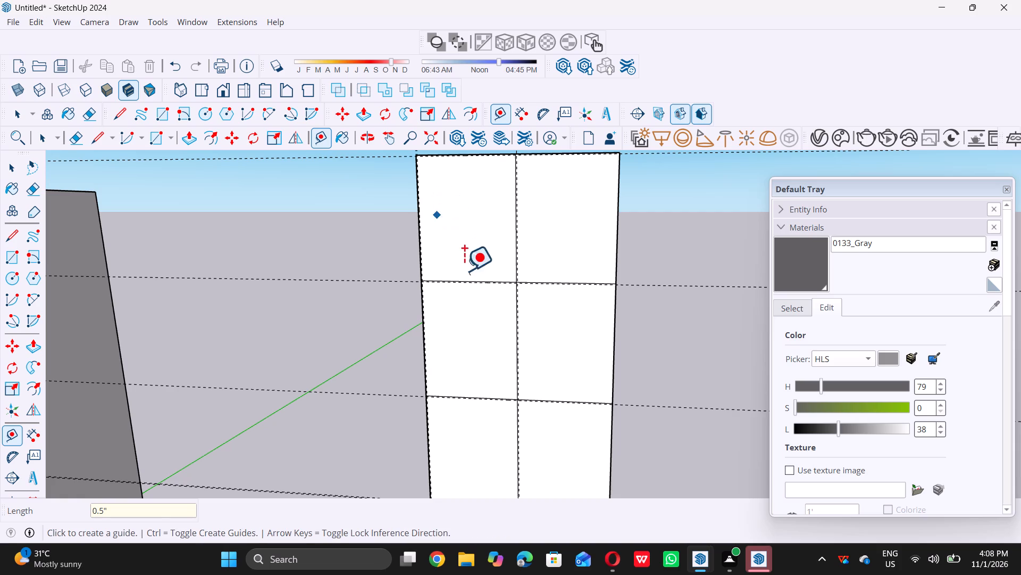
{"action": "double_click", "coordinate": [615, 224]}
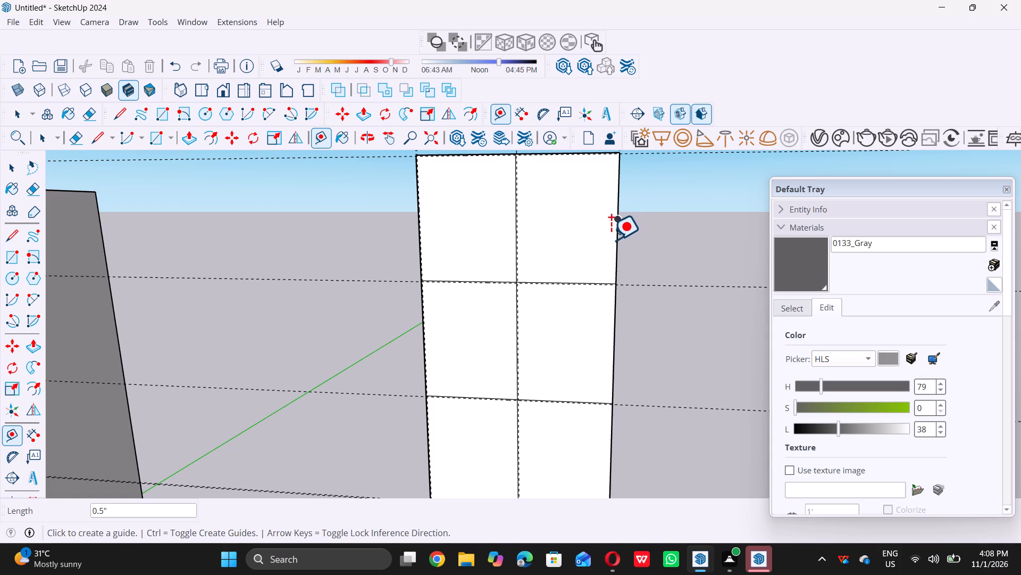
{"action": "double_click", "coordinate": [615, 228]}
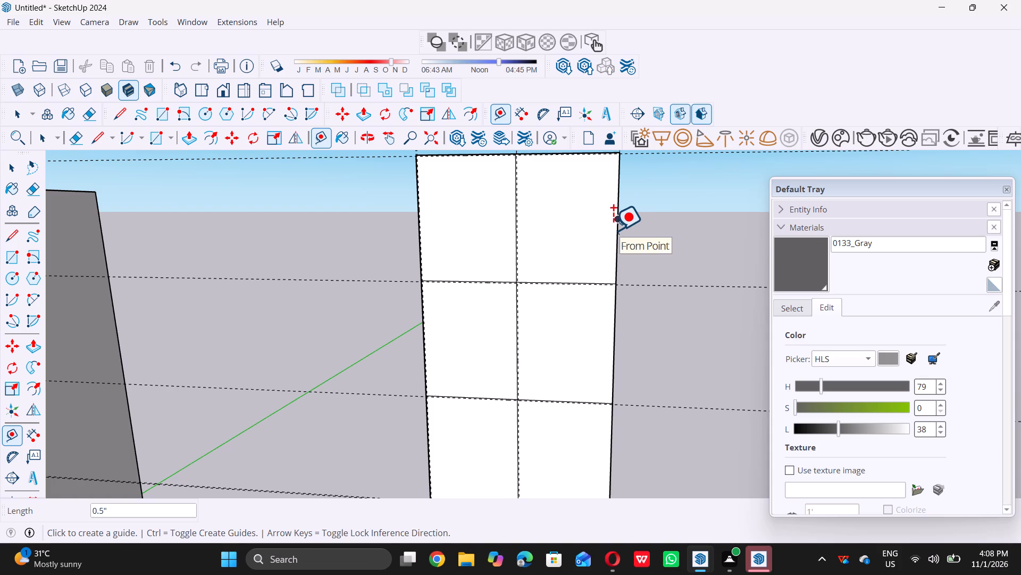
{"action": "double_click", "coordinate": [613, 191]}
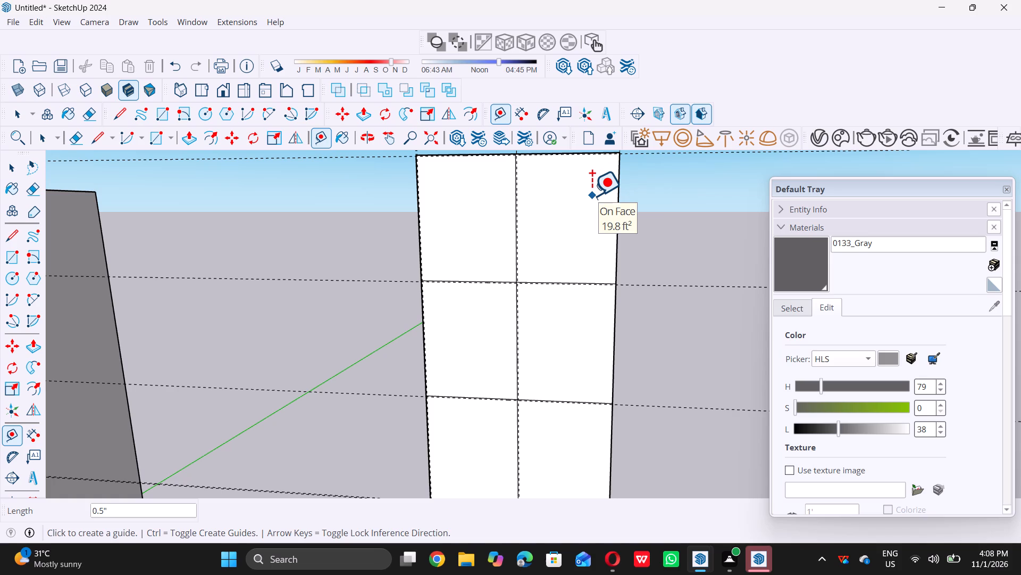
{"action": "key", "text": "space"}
Place a vertical guide 0.5" inside the panel's right edge.
{"action": "scroll", "coordinate": [604, 179], "scroll_direction": "up", "scroll_amount": 3}
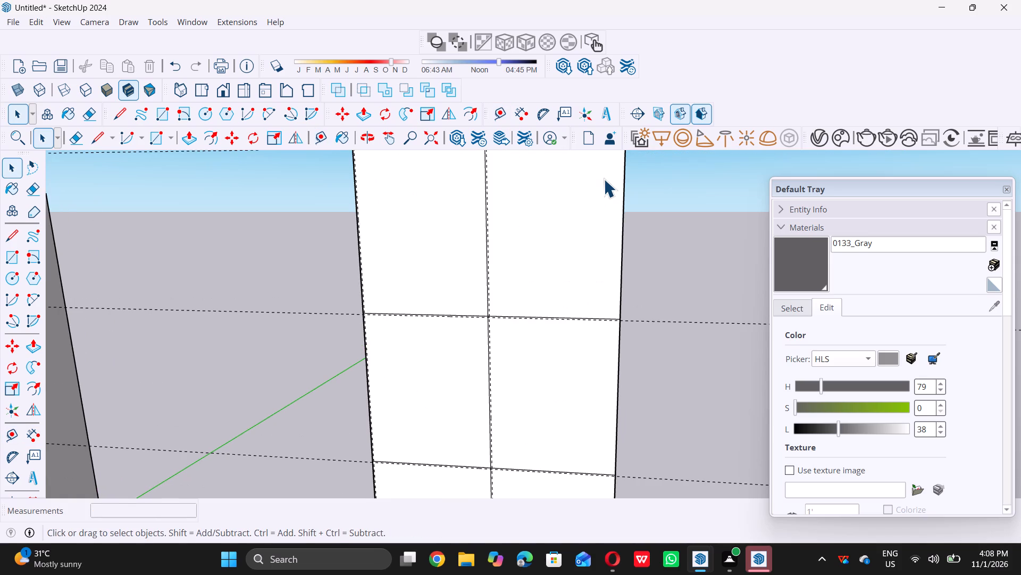
{"action": "key", "text": "t"}
{"action": "left_click", "coordinate": [621, 200]}
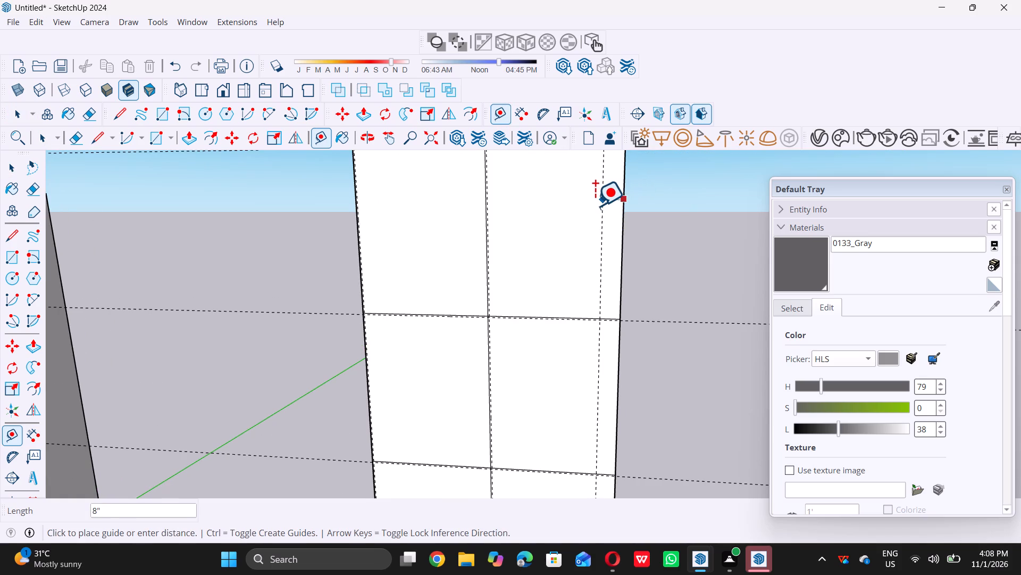
{"action": "type", "text": "0.5"}
{"action": "key", "text": "shift+quotedbl"}
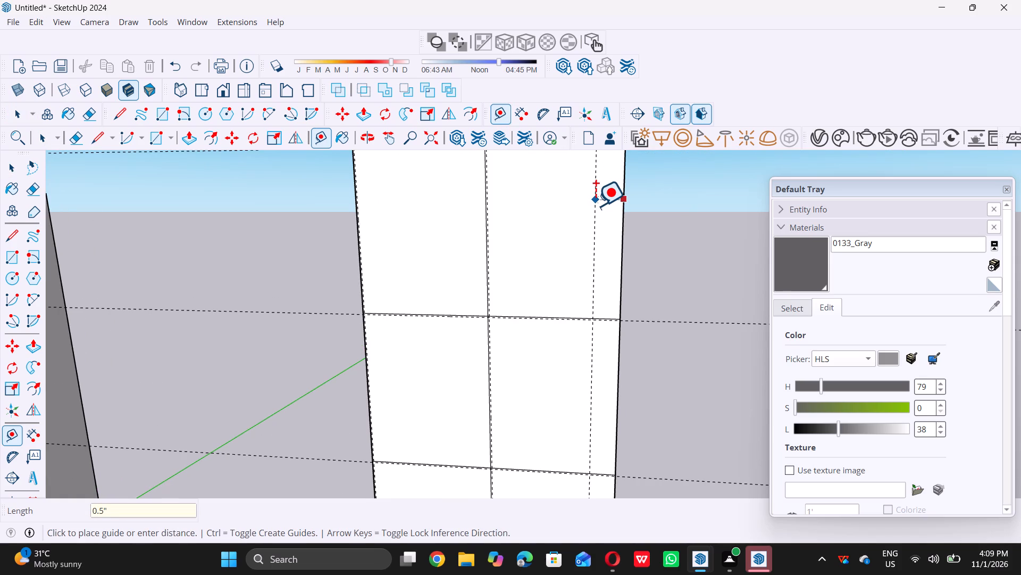
{"action": "key", "text": "Return"}
{"action": "key", "text": "space"}
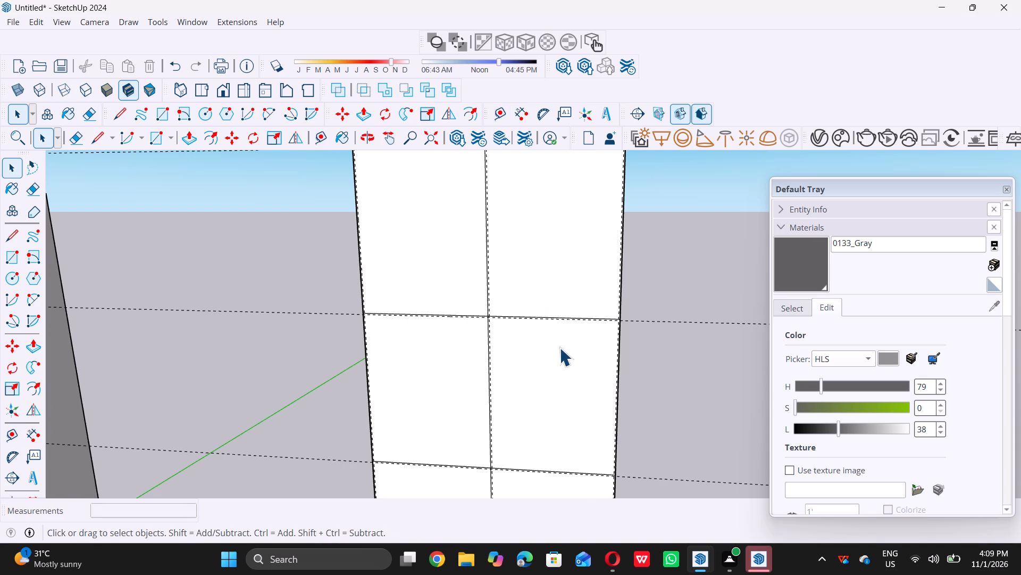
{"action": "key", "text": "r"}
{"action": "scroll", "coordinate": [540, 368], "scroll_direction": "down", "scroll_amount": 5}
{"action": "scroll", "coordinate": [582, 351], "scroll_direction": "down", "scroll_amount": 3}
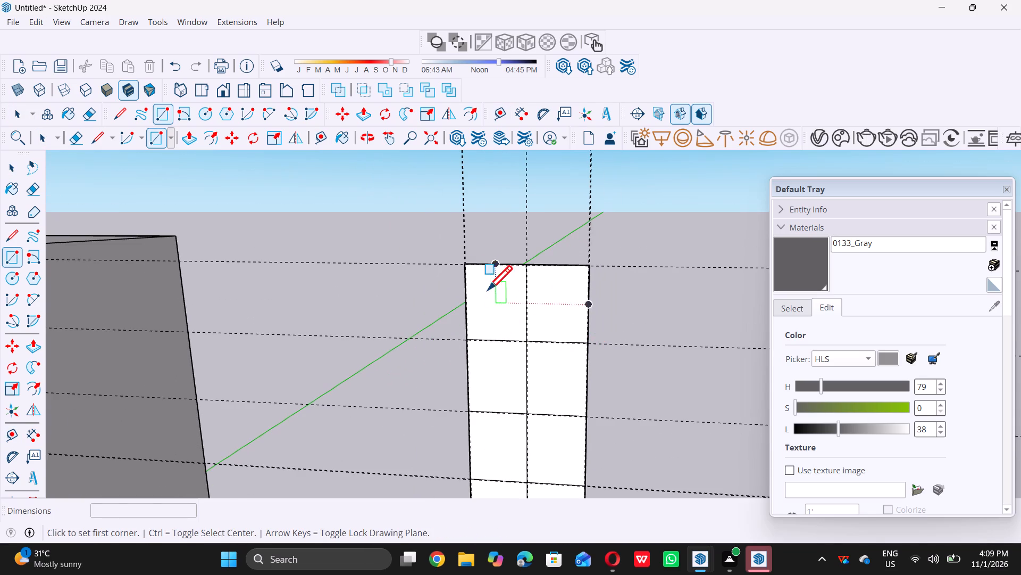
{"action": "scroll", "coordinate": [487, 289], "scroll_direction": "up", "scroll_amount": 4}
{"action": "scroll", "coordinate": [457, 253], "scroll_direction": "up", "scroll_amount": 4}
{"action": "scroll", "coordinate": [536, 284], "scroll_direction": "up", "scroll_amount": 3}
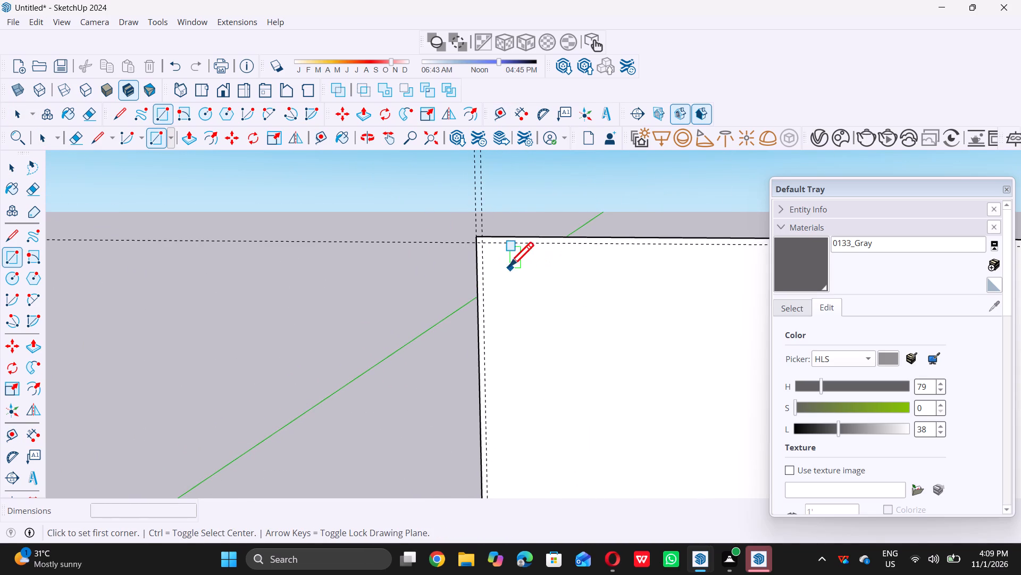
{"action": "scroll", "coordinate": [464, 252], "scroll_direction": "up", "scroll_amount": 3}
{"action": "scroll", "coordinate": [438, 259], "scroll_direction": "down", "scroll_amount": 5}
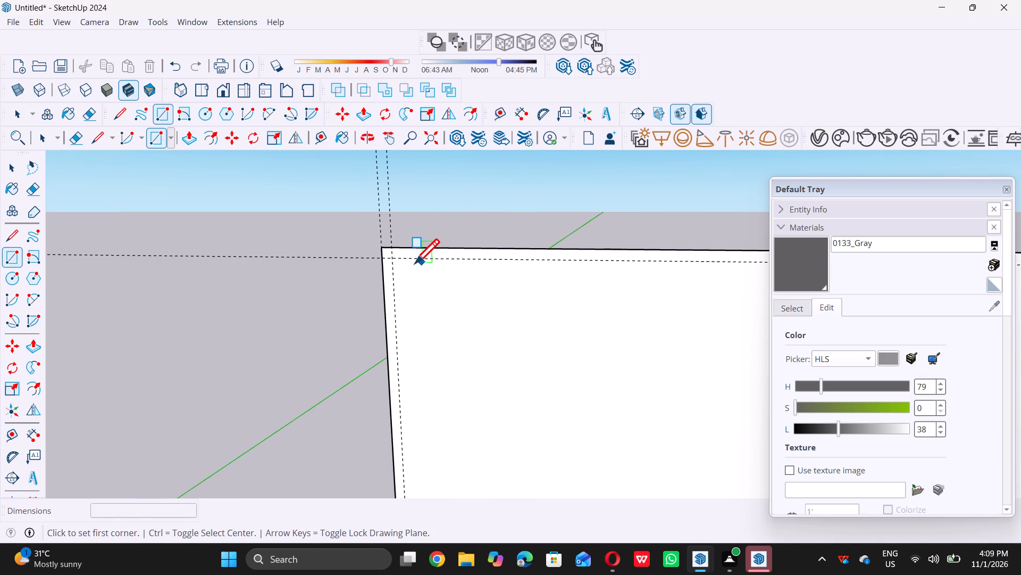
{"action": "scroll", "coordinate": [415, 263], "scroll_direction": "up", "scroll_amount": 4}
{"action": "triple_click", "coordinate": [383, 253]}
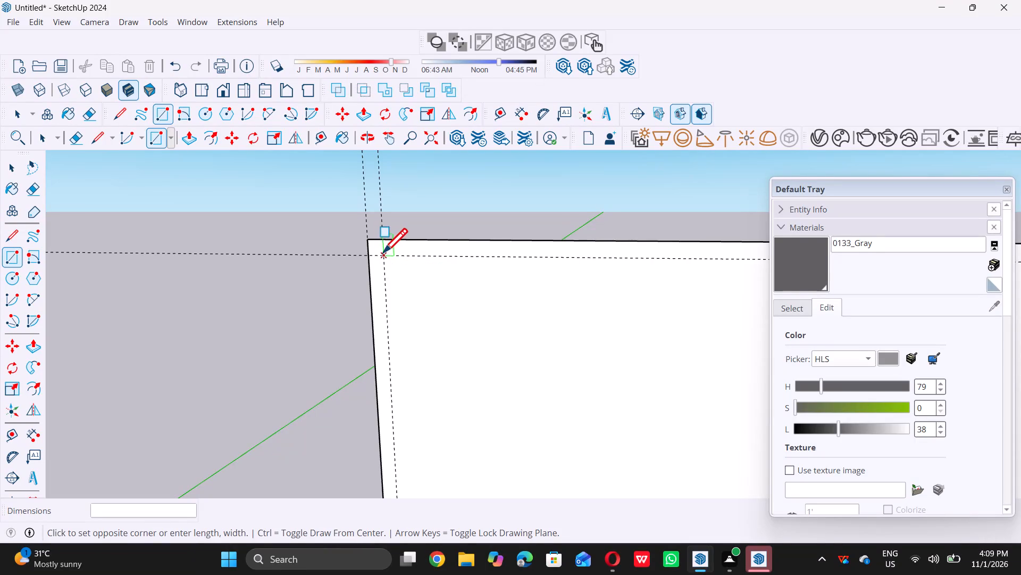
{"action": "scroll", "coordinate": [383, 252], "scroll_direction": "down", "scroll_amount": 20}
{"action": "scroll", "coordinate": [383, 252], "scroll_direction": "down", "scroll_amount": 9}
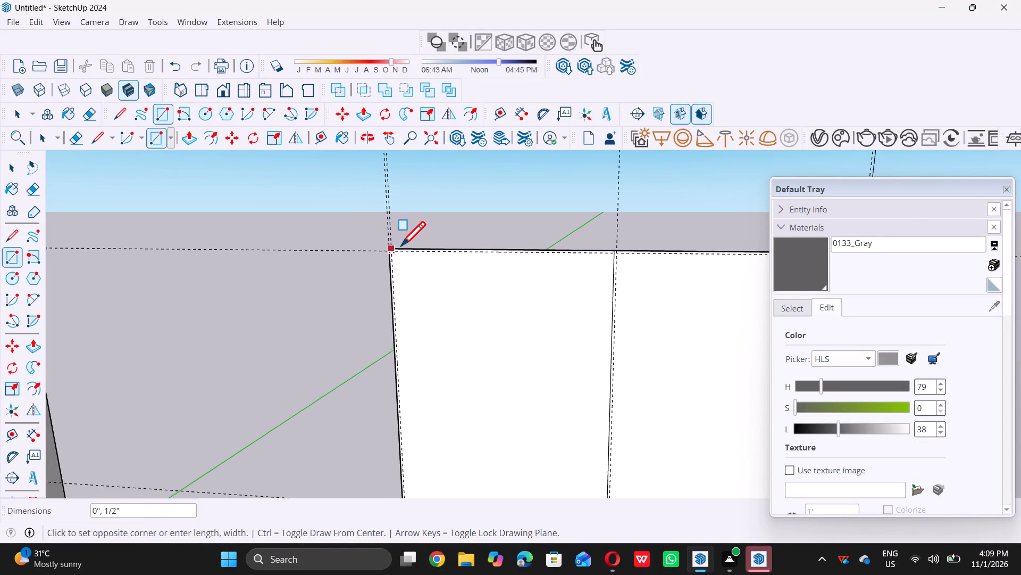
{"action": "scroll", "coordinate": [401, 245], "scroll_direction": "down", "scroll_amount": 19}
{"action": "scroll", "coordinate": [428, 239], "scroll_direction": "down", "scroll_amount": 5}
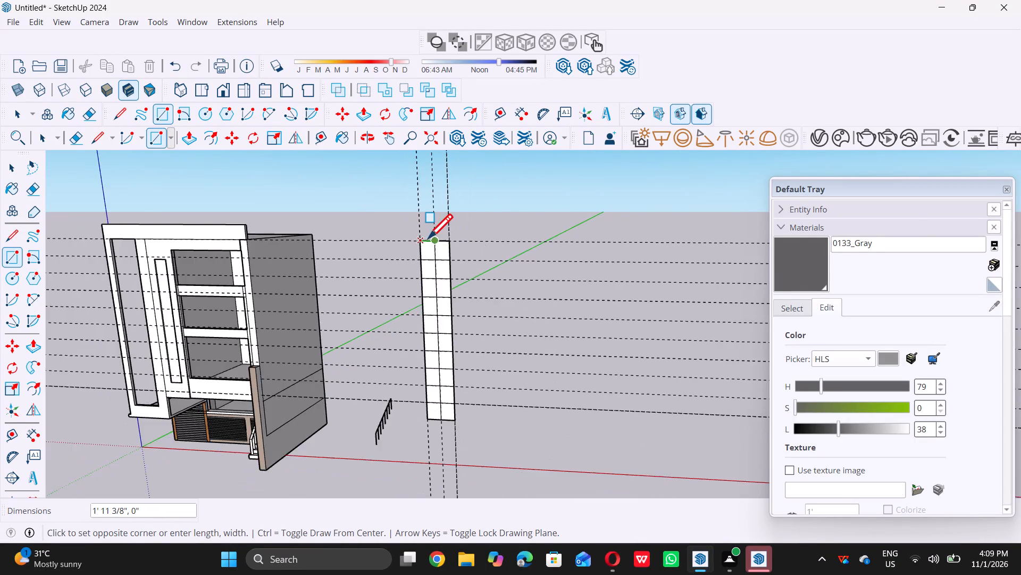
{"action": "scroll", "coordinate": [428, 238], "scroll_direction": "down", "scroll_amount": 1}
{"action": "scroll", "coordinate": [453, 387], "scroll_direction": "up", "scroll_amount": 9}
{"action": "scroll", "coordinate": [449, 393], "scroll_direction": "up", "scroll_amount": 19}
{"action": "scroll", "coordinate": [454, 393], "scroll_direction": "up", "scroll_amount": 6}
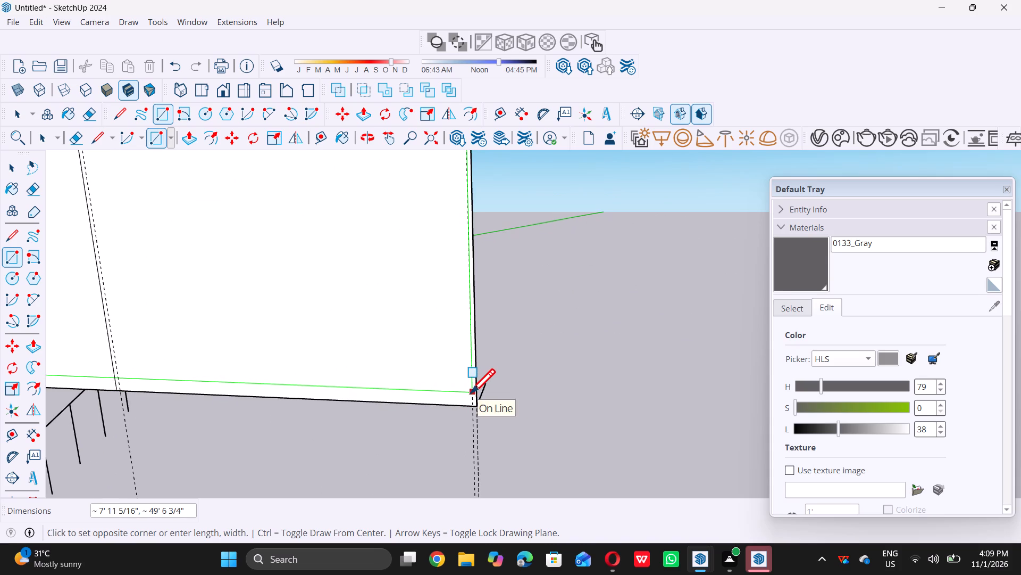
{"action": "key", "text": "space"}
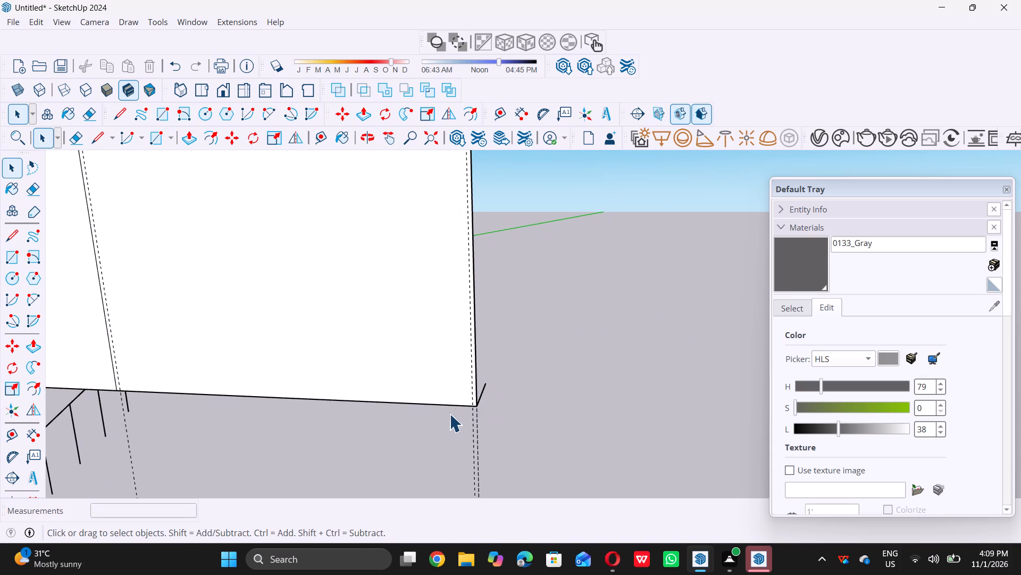
Place a horizontal guide 0.5" above the panel's bottom edge.
{"action": "key", "text": "t"}
{"action": "double_click", "coordinate": [413, 401]}
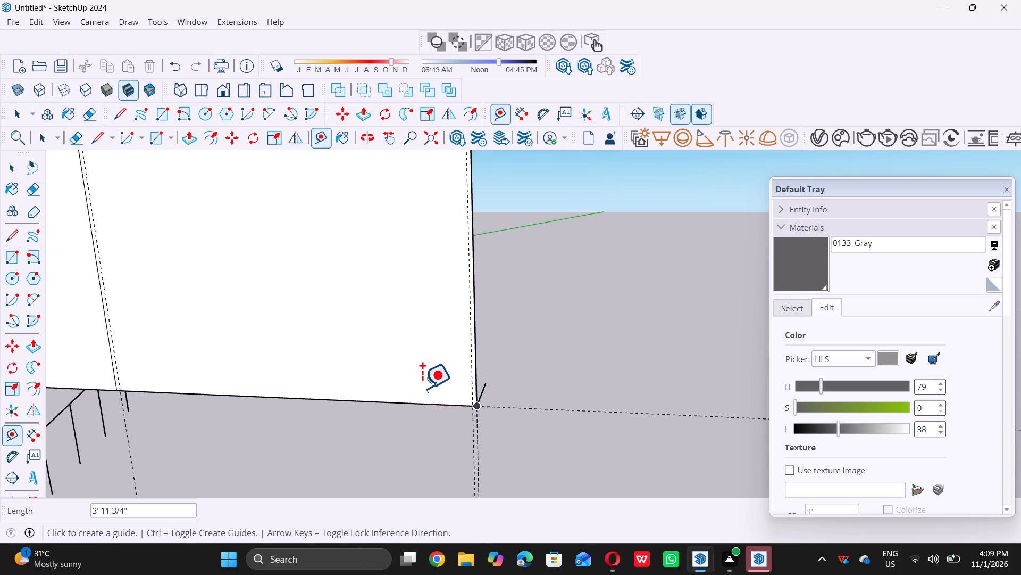
{"action": "double_click", "coordinate": [408, 402]}
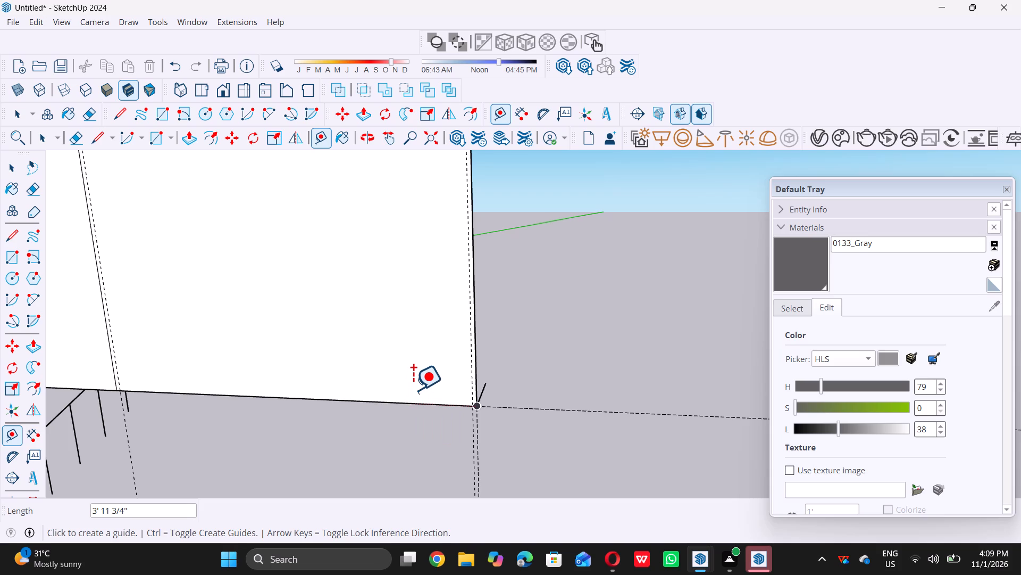
{"action": "double_click", "coordinate": [403, 401]}
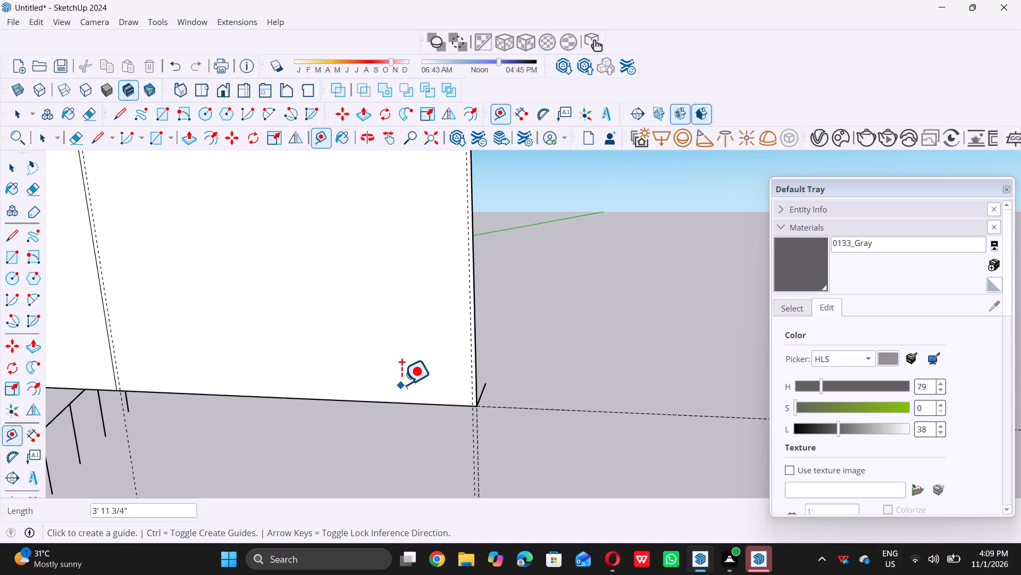
{"action": "double_click", "coordinate": [393, 400]}
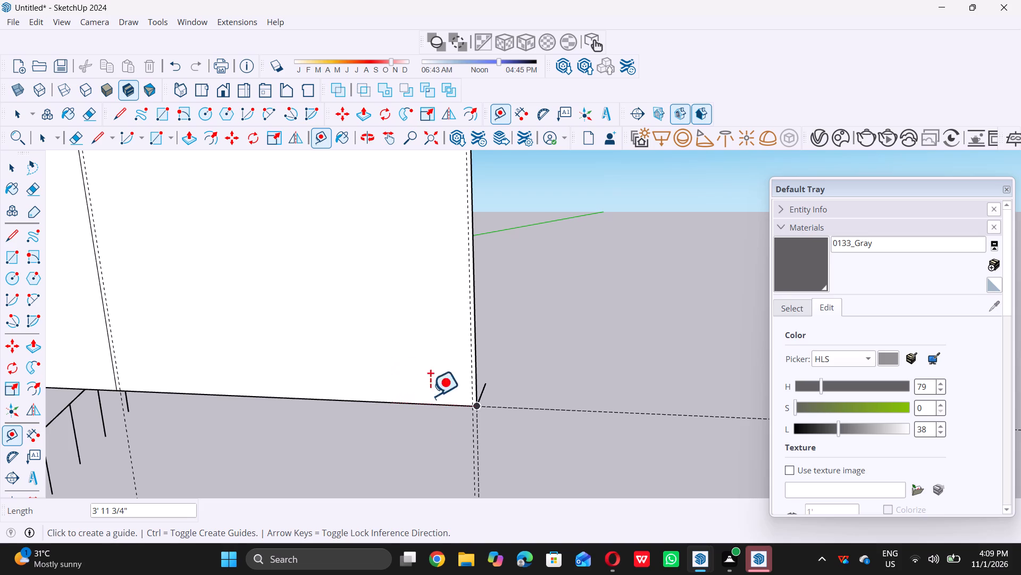
{"action": "scroll", "coordinate": [473, 389], "scroll_direction": "down", "scroll_amount": 5}
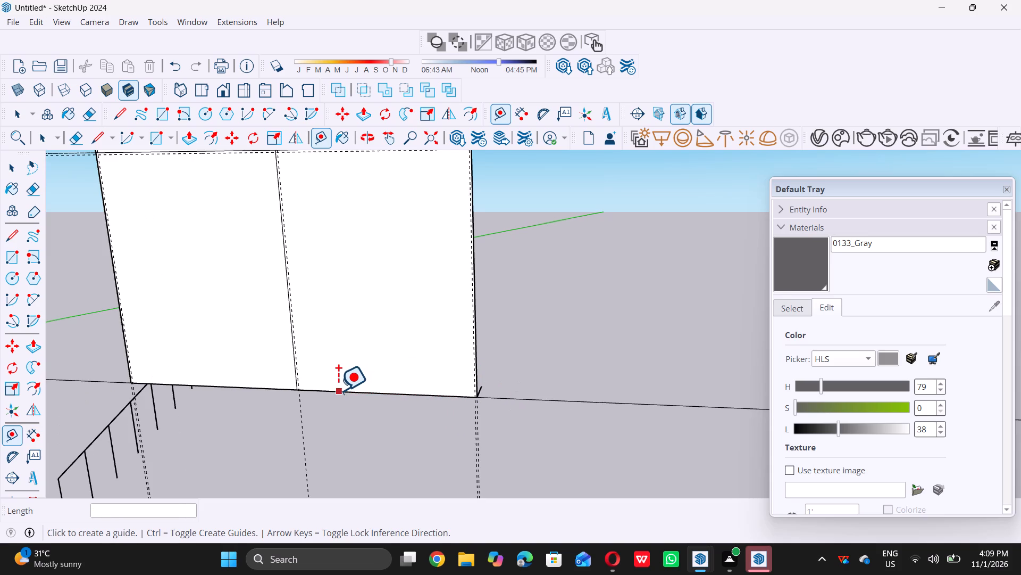
{"action": "double_click", "coordinate": [338, 392]}
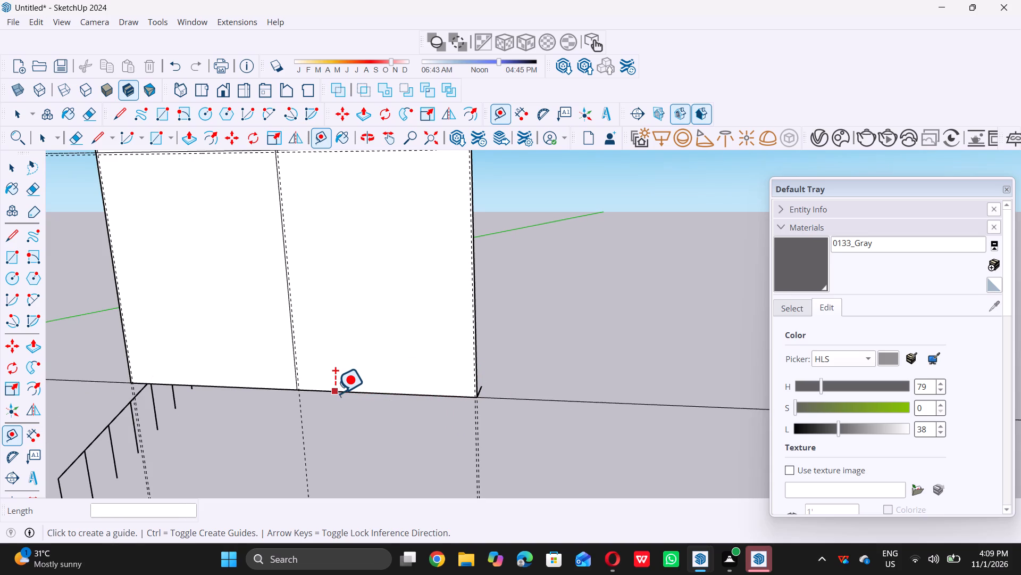
{"action": "double_click", "coordinate": [335, 393]}
{"action": "left_click", "coordinate": [332, 390]}
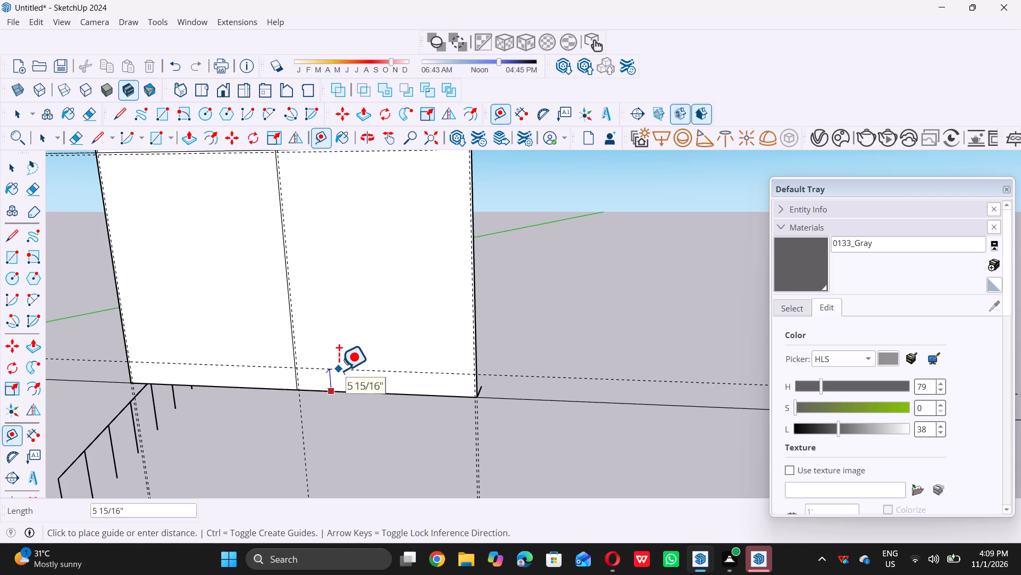
{"action": "type", "text": "0.5"}
{"action": "key", "text": "shift+quotedbl"}
{"action": "key", "text": "Return"}
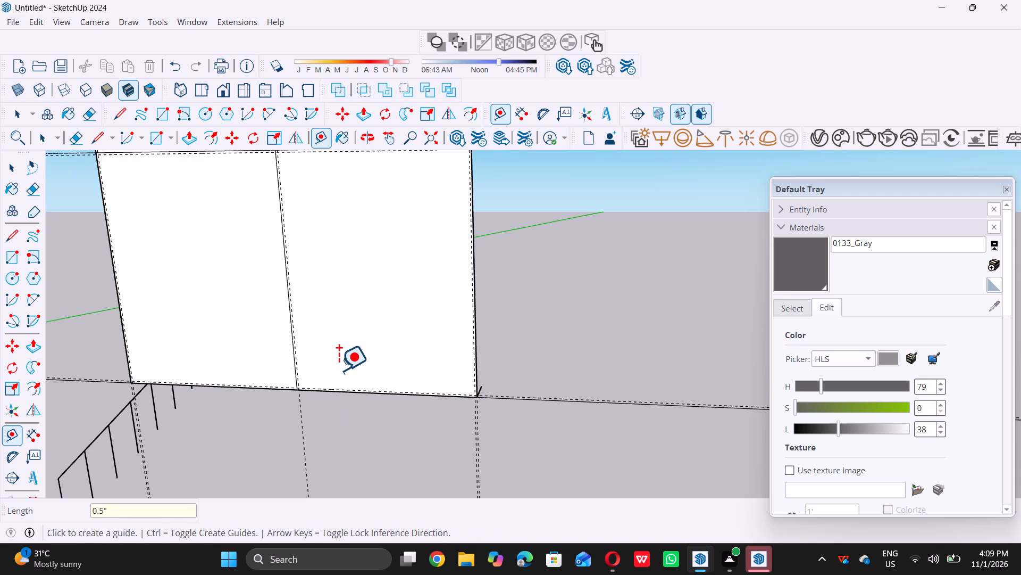
{"action": "key", "text": "space"}
Draw a rectangle about 7' 10" by 49' 8" between the panel's lower-left and upper-right inset guide intersections.
{"action": "key", "text": "r"}
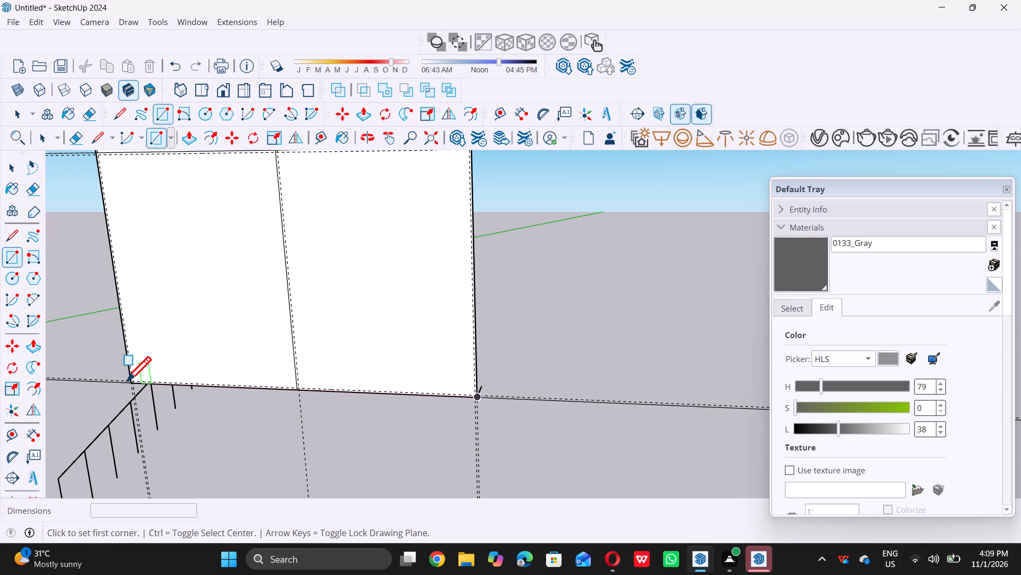
{"action": "scroll", "coordinate": [115, 385], "scroll_direction": "up", "scroll_amount": 4}
{"action": "scroll", "coordinate": [135, 387], "scroll_direction": "down", "scroll_amount": 3}
{"action": "scroll", "coordinate": [171, 377], "scroll_direction": "up", "scroll_amount": 2}
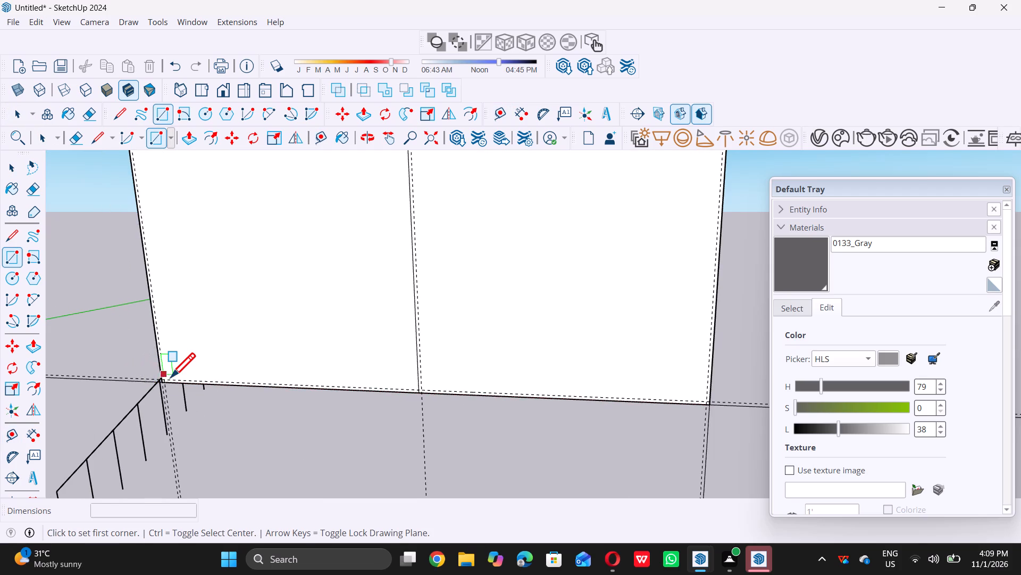
{"action": "scroll", "coordinate": [171, 377], "scroll_direction": "up", "scroll_amount": 8}
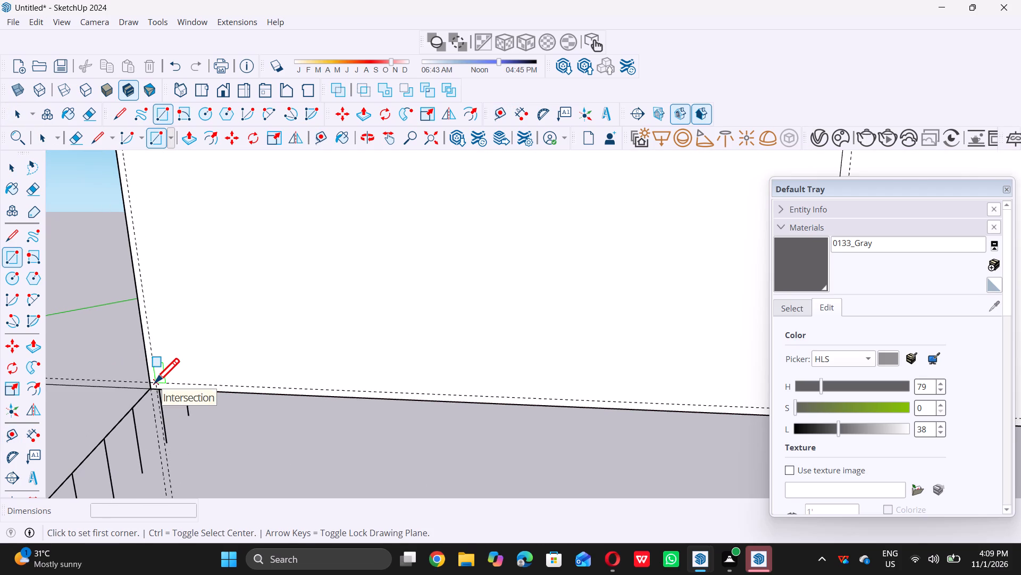
{"action": "double_click", "coordinate": [155, 382]}
{"action": "scroll", "coordinate": [155, 382], "scroll_direction": "down", "scroll_amount": 20}
{"action": "scroll", "coordinate": [155, 382], "scroll_direction": "down", "scroll_amount": 1}
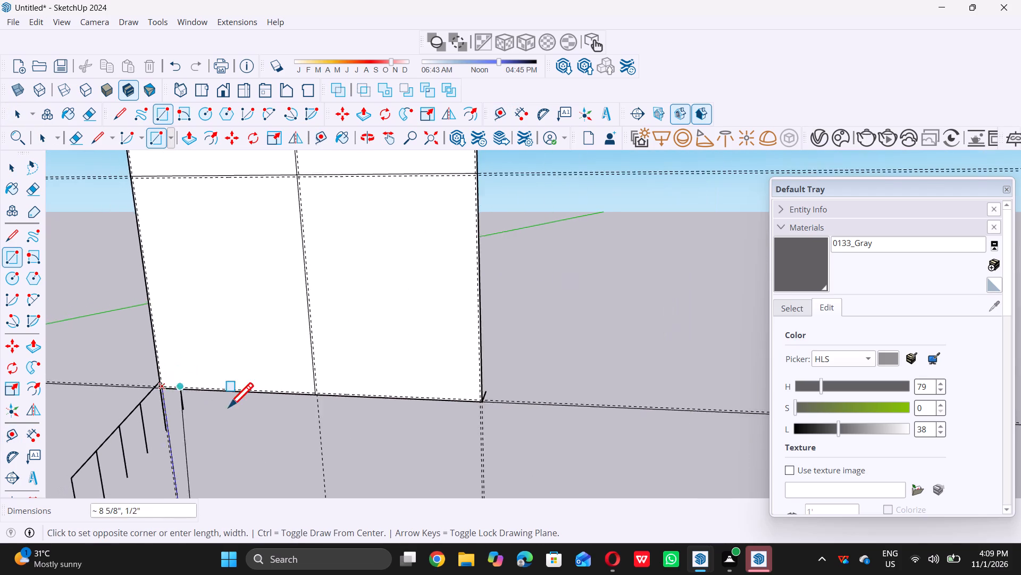
{"action": "scroll", "coordinate": [229, 407], "scroll_direction": "down", "scroll_amount": 12}
{"action": "scroll", "coordinate": [252, 287], "scroll_direction": "down", "scroll_amount": 6}
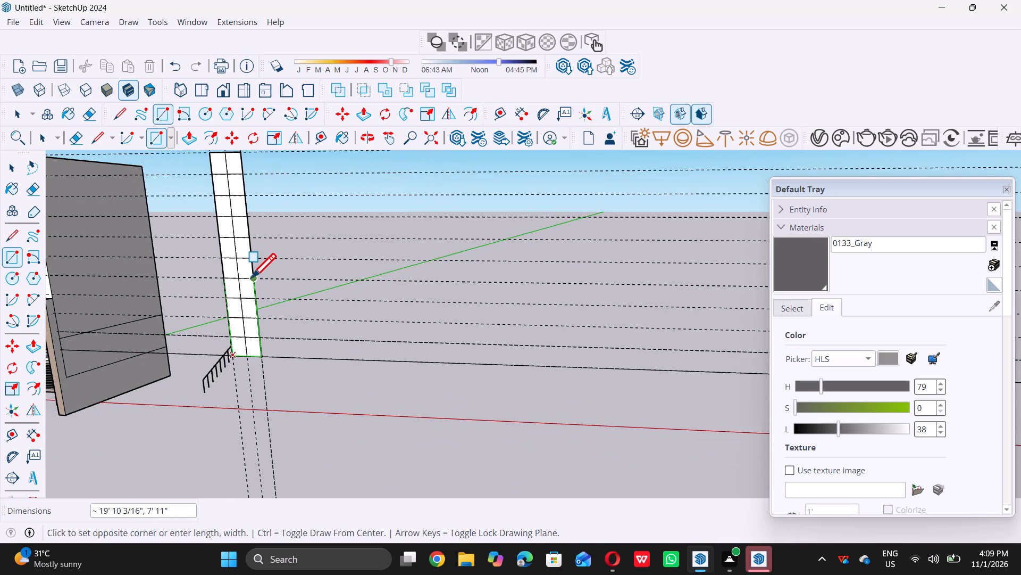
{"action": "scroll", "coordinate": [252, 277], "scroll_direction": "down", "scroll_amount": 3}
{"action": "scroll", "coordinate": [242, 193], "scroll_direction": "up", "scroll_amount": 8}
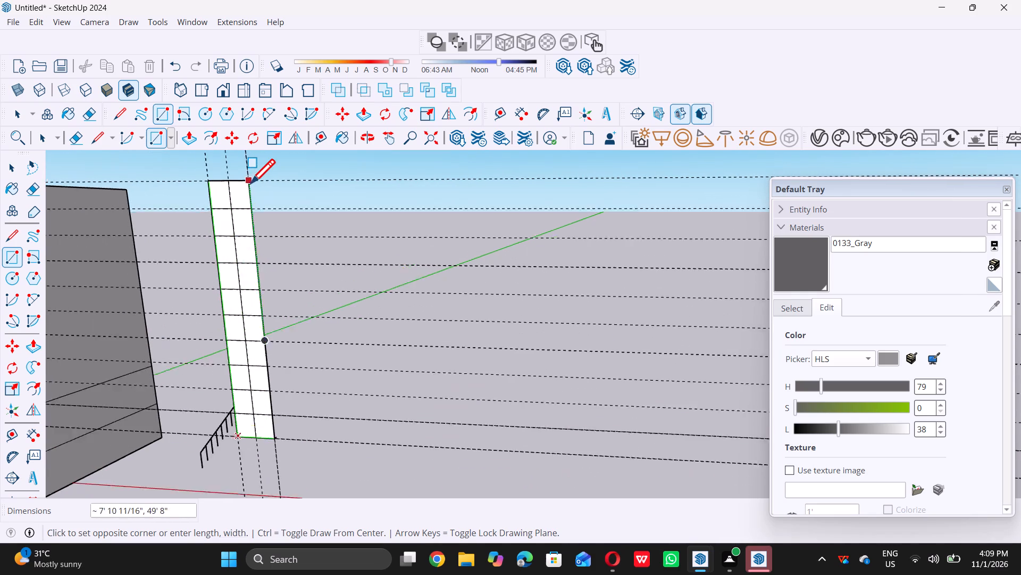
{"action": "scroll", "coordinate": [253, 183], "scroll_direction": "up", "scroll_amount": 16}
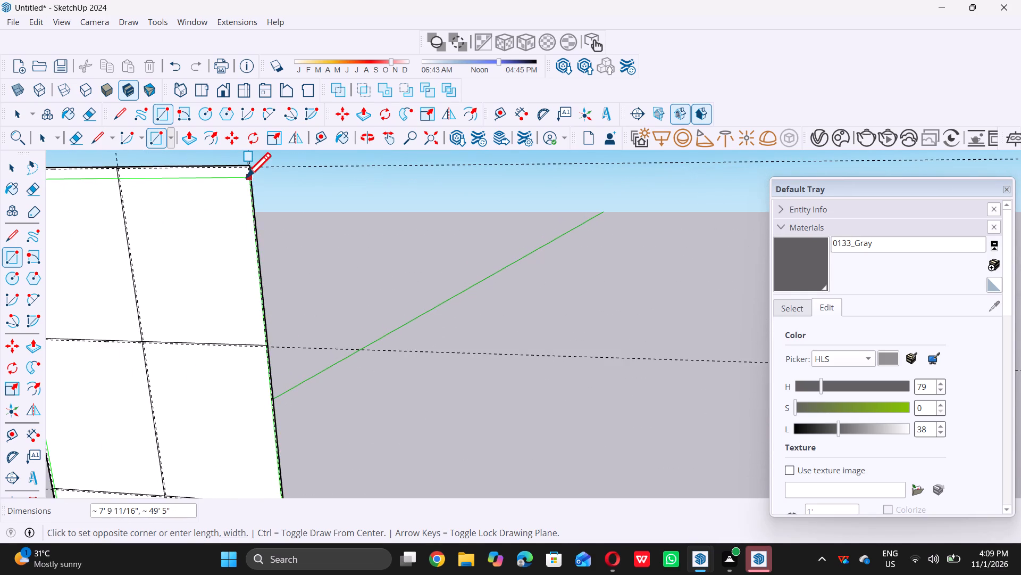
{"action": "scroll", "coordinate": [246, 177], "scroll_direction": "up", "scroll_amount": 12}
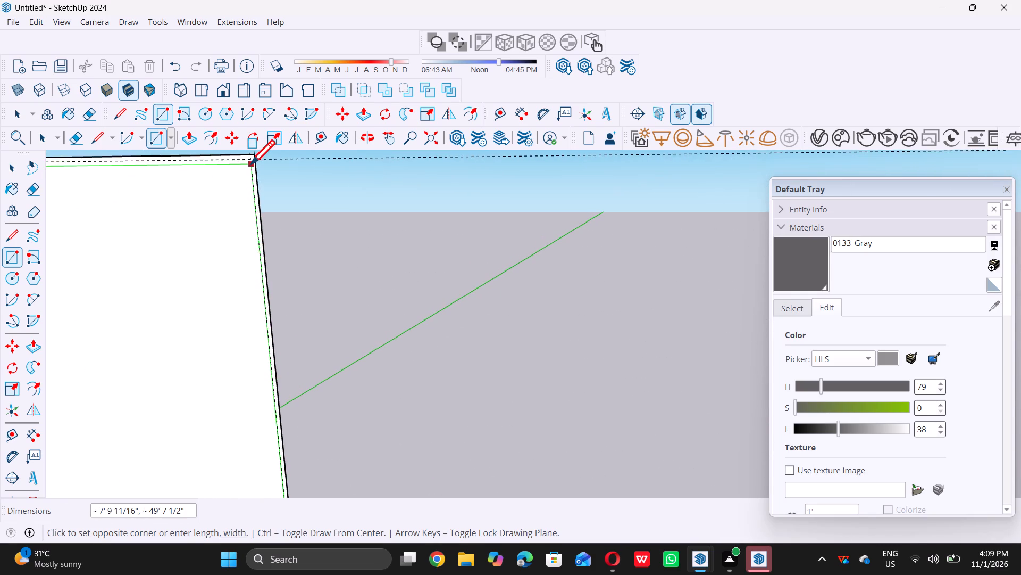
{"action": "scroll", "coordinate": [250, 164], "scroll_direction": "up", "scroll_amount": 7}
{"action": "left_click", "coordinate": [248, 157]}
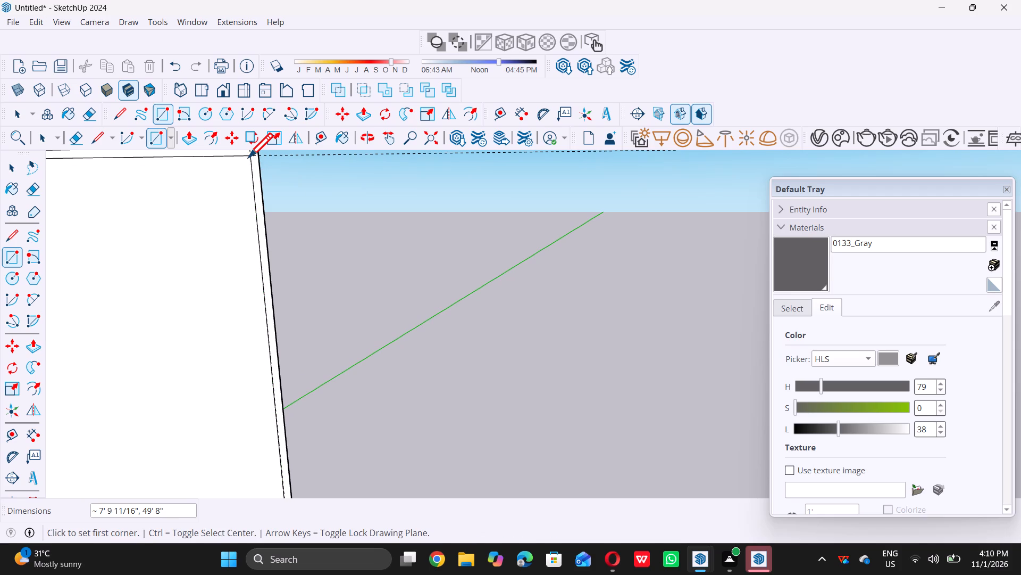
{"action": "key", "text": "space"}
Examine how the new inset rectangle's edges line up with the guides along the panel's left side and top.
{"action": "scroll", "coordinate": [426, 239], "scroll_direction": "down", "scroll_amount": 8}
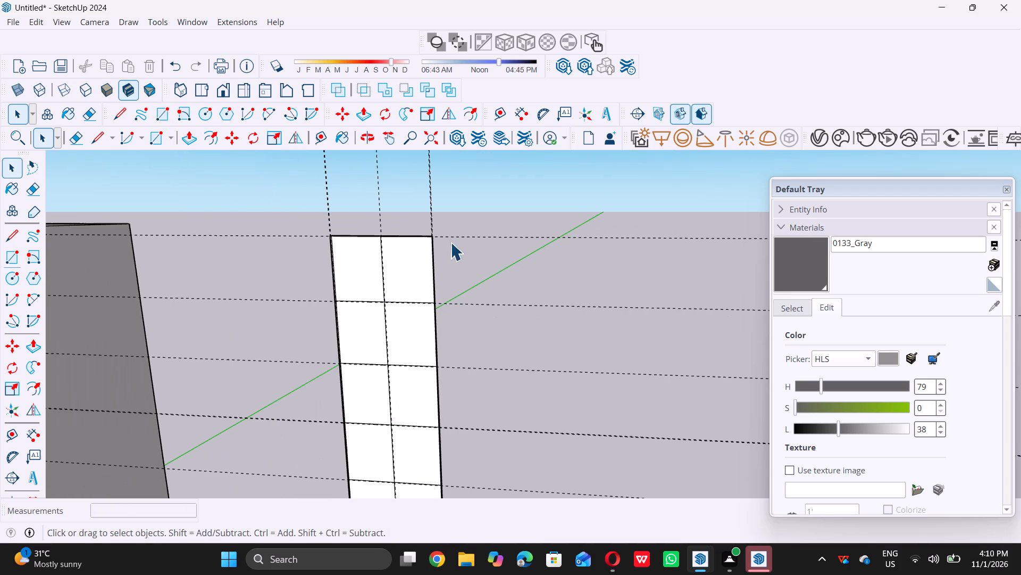
{"action": "scroll", "coordinate": [382, 269], "scroll_direction": "up", "scroll_amount": 8}
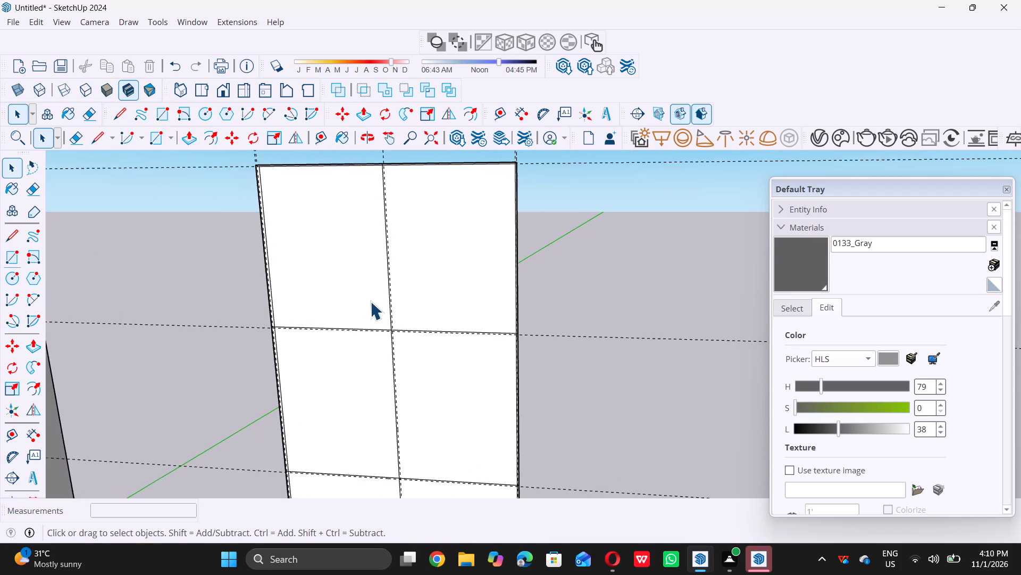
{"action": "scroll", "coordinate": [370, 301], "scroll_direction": "up", "scroll_amount": 2}
{"action": "scroll", "coordinate": [242, 290], "scroll_direction": "up", "scroll_amount": 5}
{"action": "scroll", "coordinate": [243, 289], "scroll_direction": "down", "scroll_amount": 4}
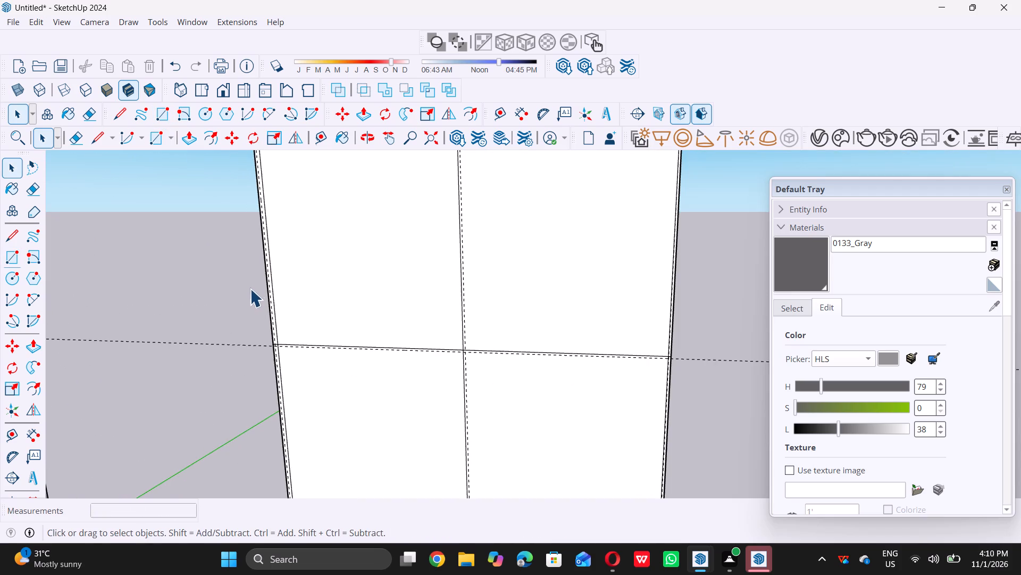
{"action": "scroll", "coordinate": [263, 295], "scroll_direction": "up", "scroll_amount": 3}
{"action": "scroll", "coordinate": [285, 301], "scroll_direction": "down", "scroll_amount": 2}
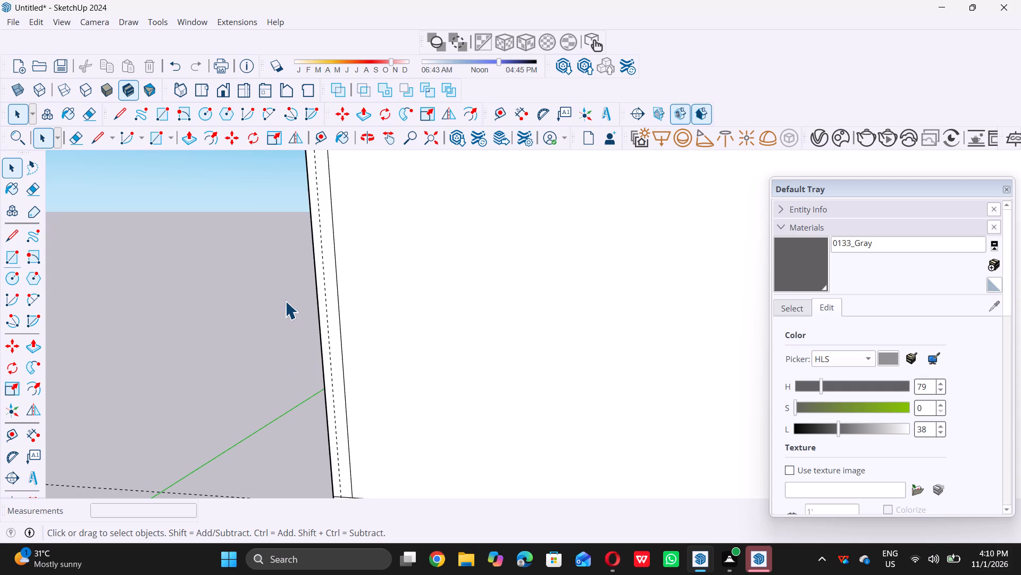
{"action": "scroll", "coordinate": [301, 304], "scroll_direction": "up", "scroll_amount": 3}
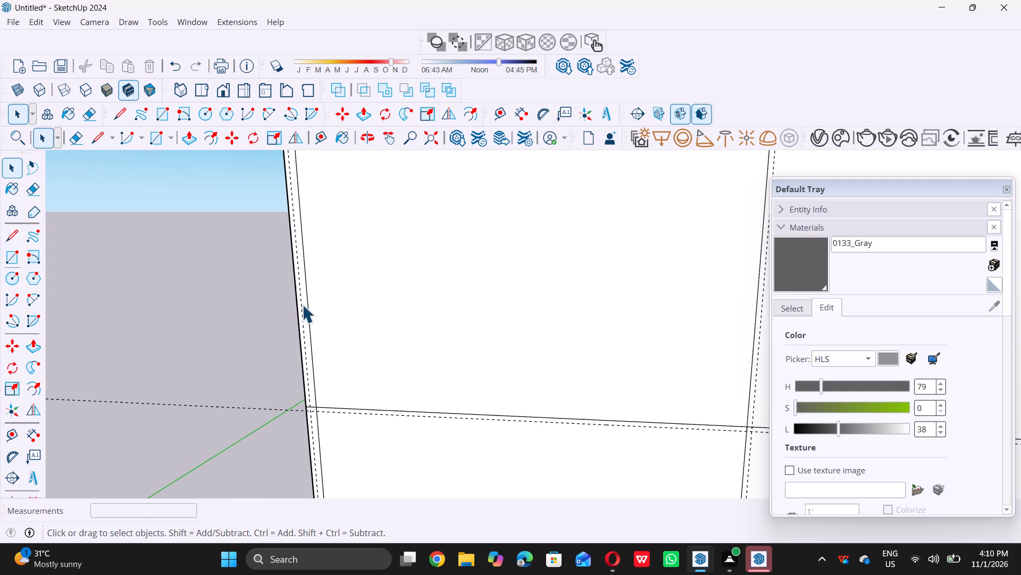
{"action": "scroll", "coordinate": [302, 305], "scroll_direction": "up", "scroll_amount": 3}
{"action": "scroll", "coordinate": [304, 307], "scroll_direction": "down", "scroll_amount": 13}
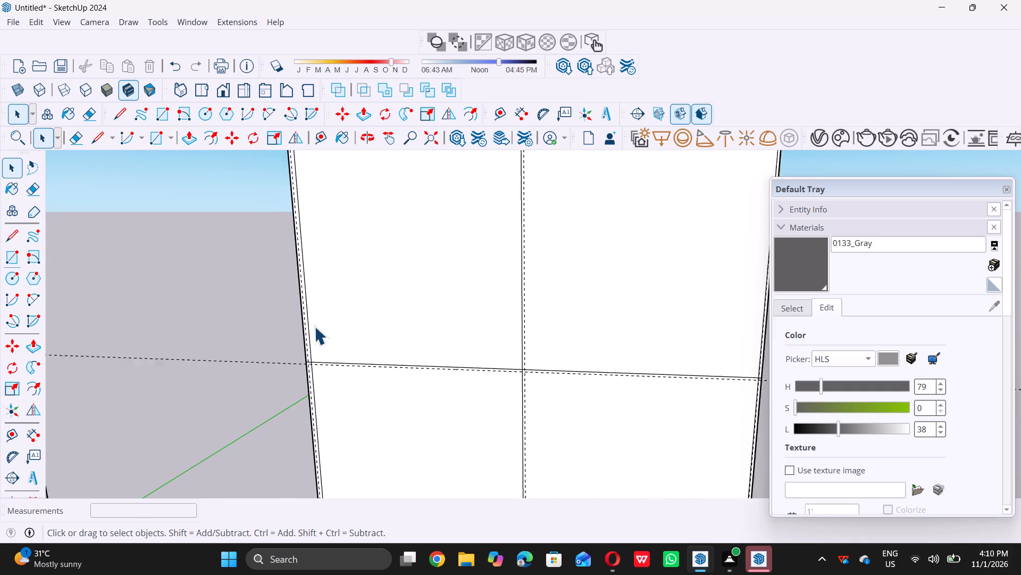
{"action": "scroll", "coordinate": [314, 326], "scroll_direction": "down", "scroll_amount": 6}
{"action": "scroll", "coordinate": [320, 204], "scroll_direction": "up", "scroll_amount": 6}
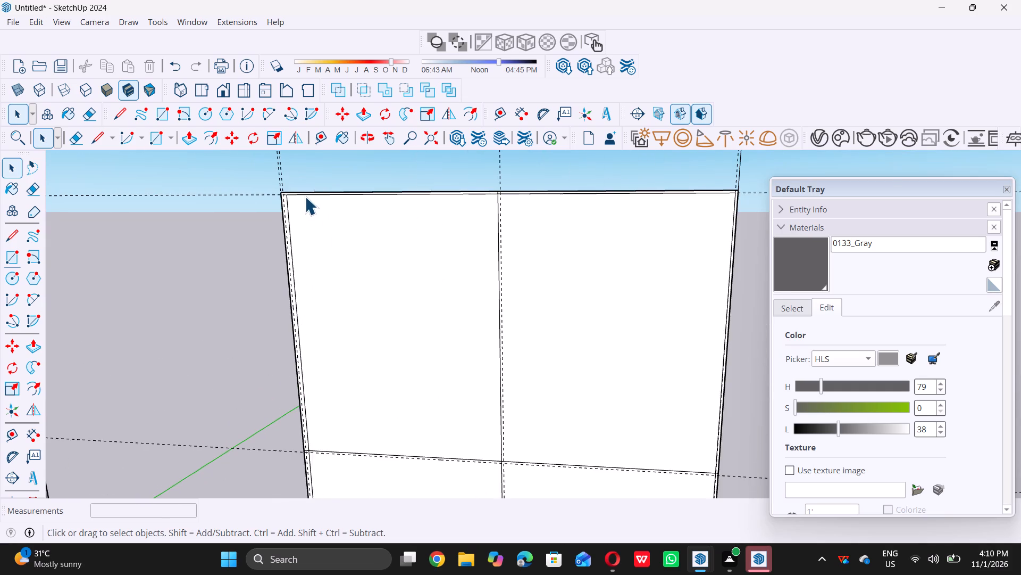
Draw a short line about 13/16" long from the inset rectangle's upper-left corner out to the panel's left inset guide.
{"action": "scroll", "coordinate": [300, 199], "scroll_direction": "up", "scroll_amount": 13}
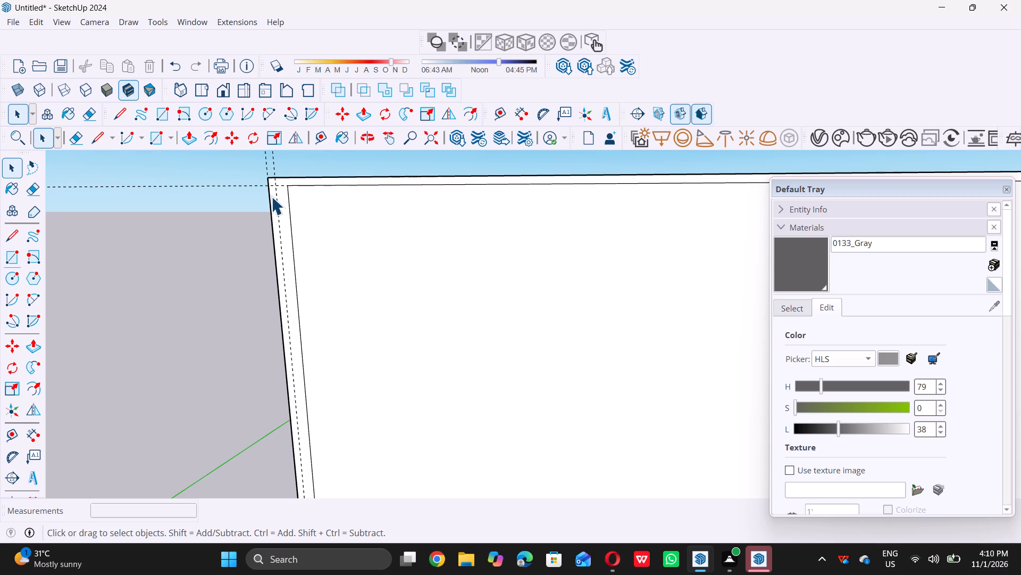
{"action": "key", "text": "l"}
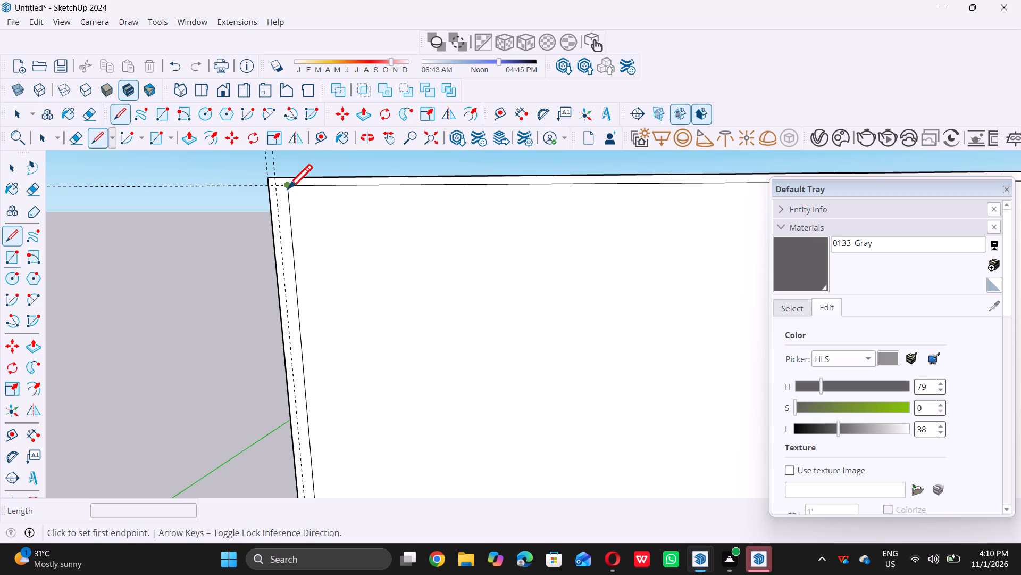
{"action": "left_click", "coordinate": [289, 190]}
{"action": "left_click", "coordinate": [275, 188]}
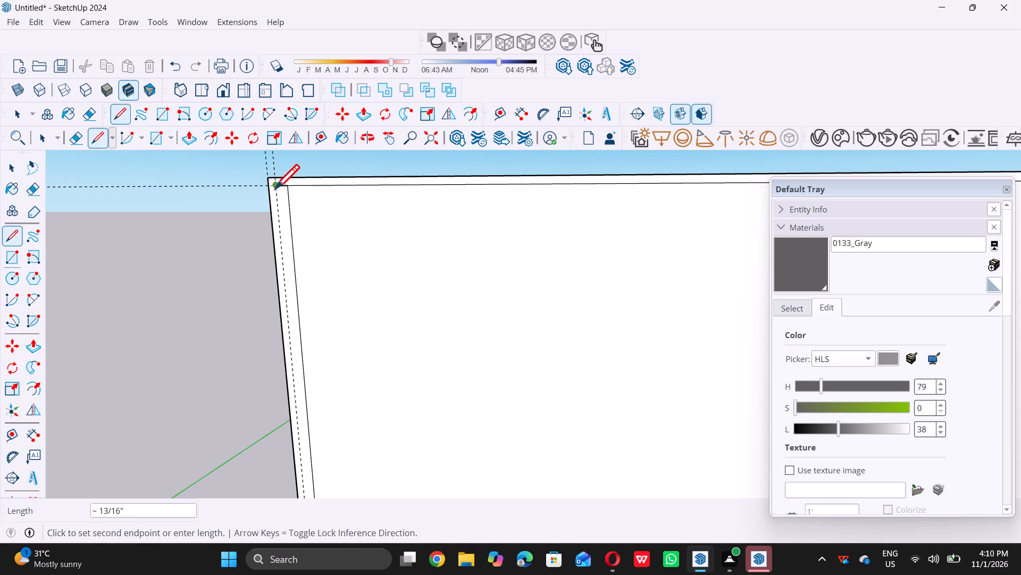
Draw a vertical line about 49' 8" long down the left inset guide to its intersection with the bottom inset guide.
{"action": "scroll", "coordinate": [280, 228], "scroll_direction": "down", "scroll_amount": 16}
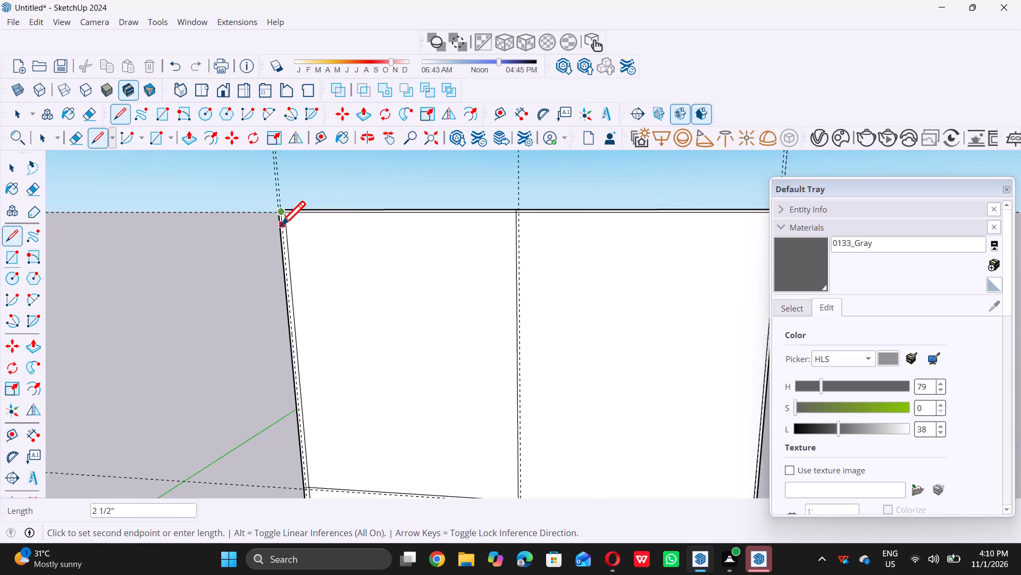
{"action": "scroll", "coordinate": [281, 225], "scroll_direction": "down", "scroll_amount": 20}
{"action": "scroll", "coordinate": [281, 225], "scroll_direction": "down", "scroll_amount": 7}
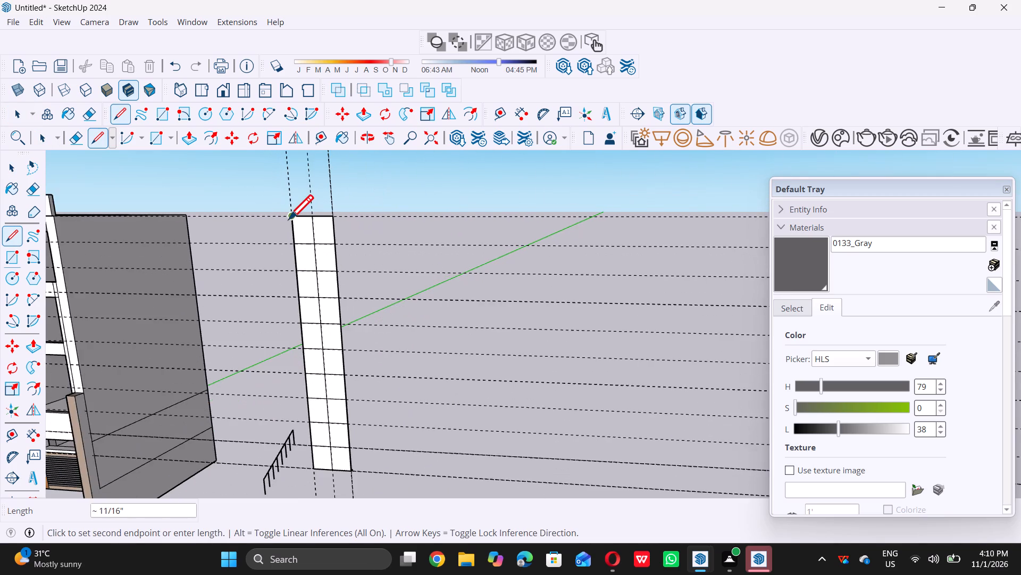
{"action": "scroll", "coordinate": [289, 219], "scroll_direction": "down", "scroll_amount": 3}
{"action": "scroll", "coordinate": [314, 404], "scroll_direction": "up", "scroll_amount": 5}
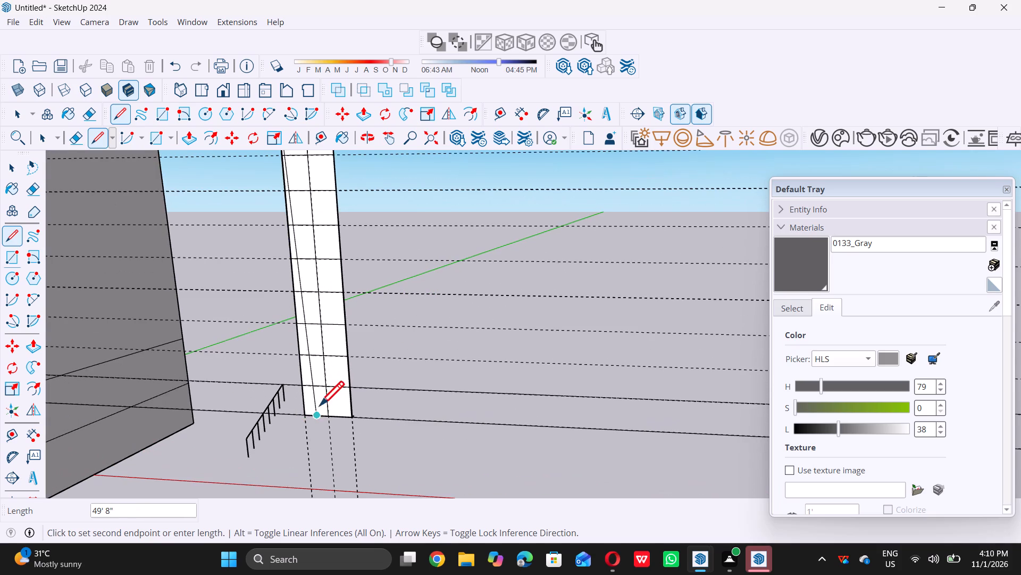
{"action": "scroll", "coordinate": [307, 430], "scroll_direction": "up", "scroll_amount": 11}
{"action": "scroll", "coordinate": [304, 402], "scroll_direction": "up", "scroll_amount": 12}
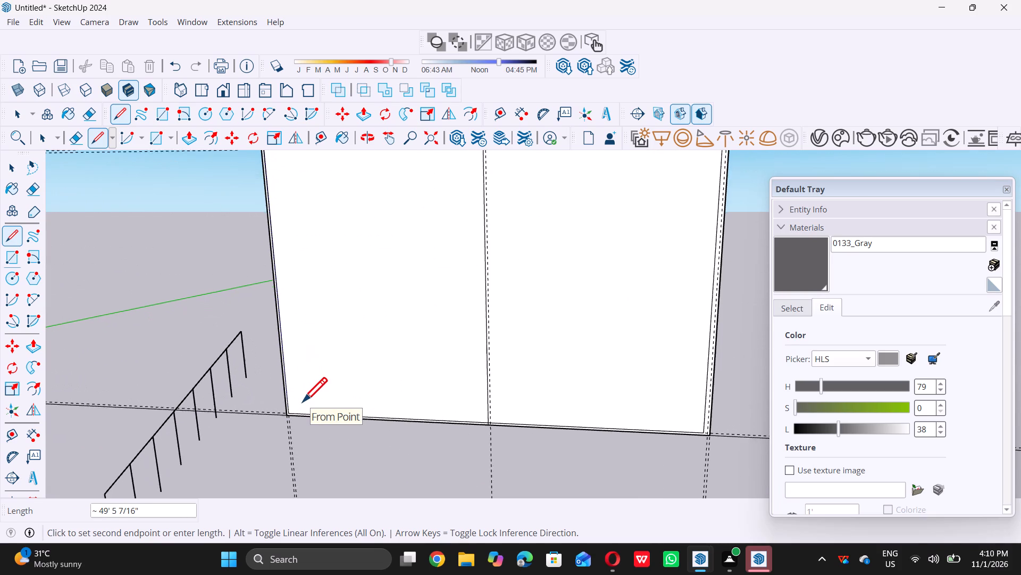
{"action": "scroll", "coordinate": [303, 401], "scroll_direction": "up", "scroll_amount": 17}
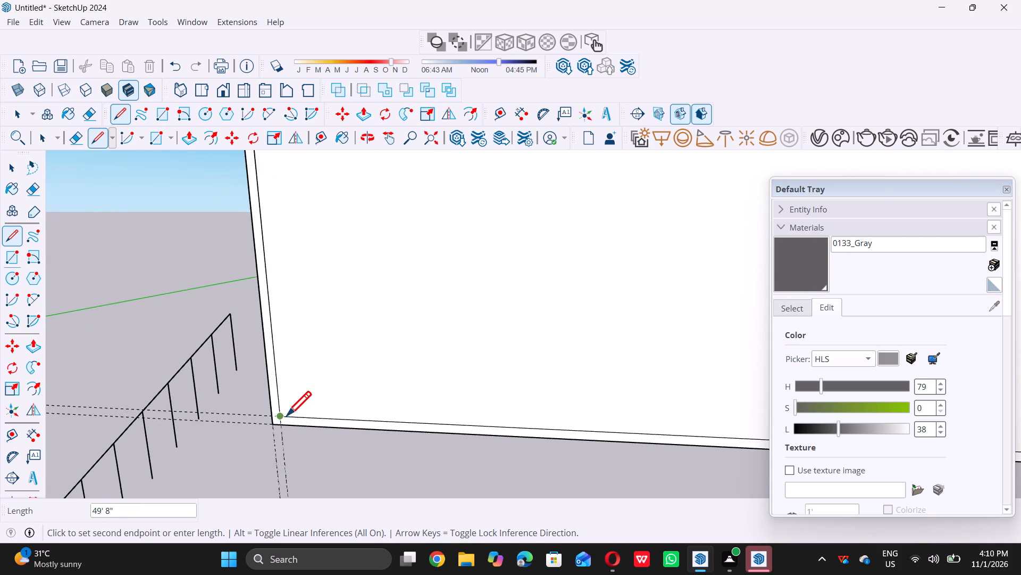
{"action": "left_click", "coordinate": [280, 414]}
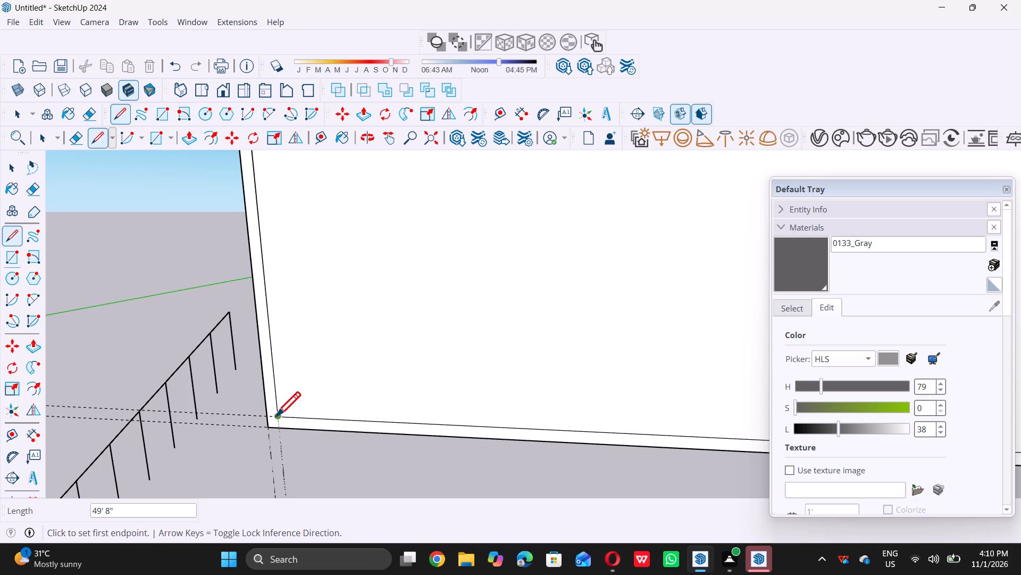
{"action": "key", "text": "space"}
Draw a 7/8" line along the bottom inset guide from the right inset guide to the inset rectangle's lower-right corner.
{"action": "scroll", "coordinate": [284, 424], "scroll_direction": "down", "scroll_amount": 6}
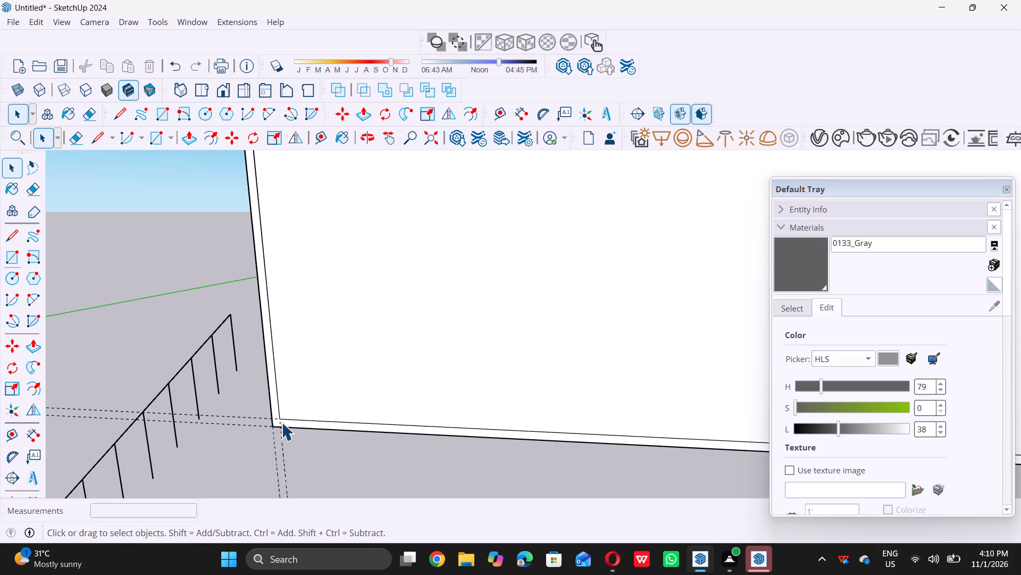
{"action": "scroll", "coordinate": [281, 422], "scroll_direction": "down", "scroll_amount": 20}
{"action": "scroll", "coordinate": [281, 422], "scroll_direction": "down", "scroll_amount": 1}
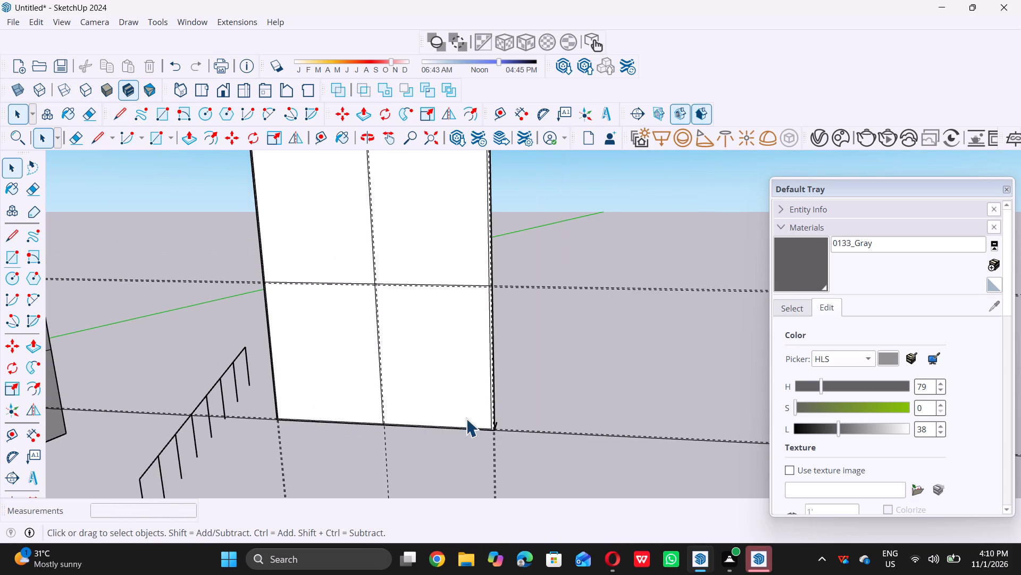
{"action": "scroll", "coordinate": [473, 420], "scroll_direction": "up", "scroll_amount": 11}
{"action": "scroll", "coordinate": [523, 432], "scroll_direction": "up", "scroll_amount": 5}
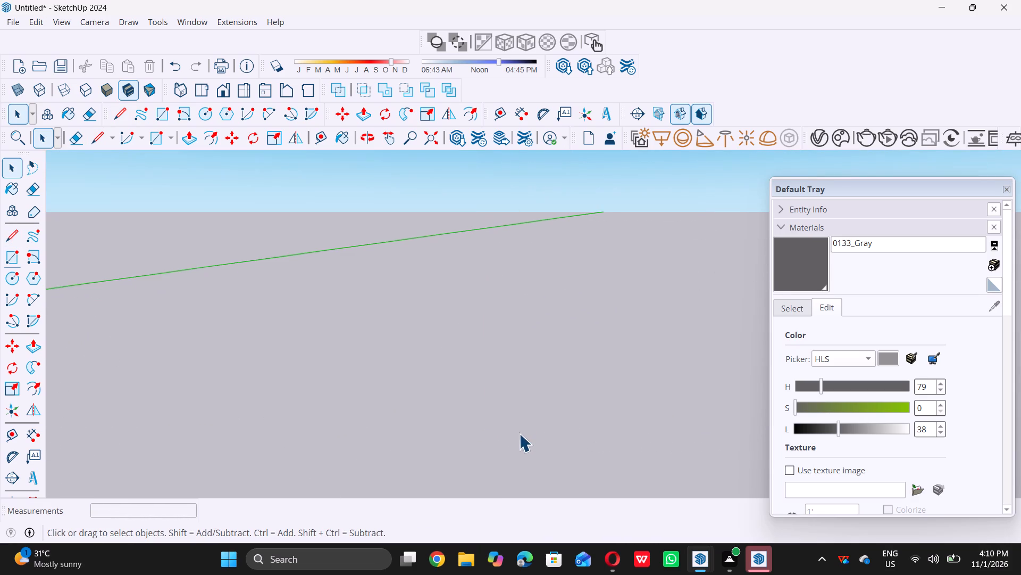
{"action": "scroll", "coordinate": [520, 433], "scroll_direction": "down", "scroll_amount": 4}
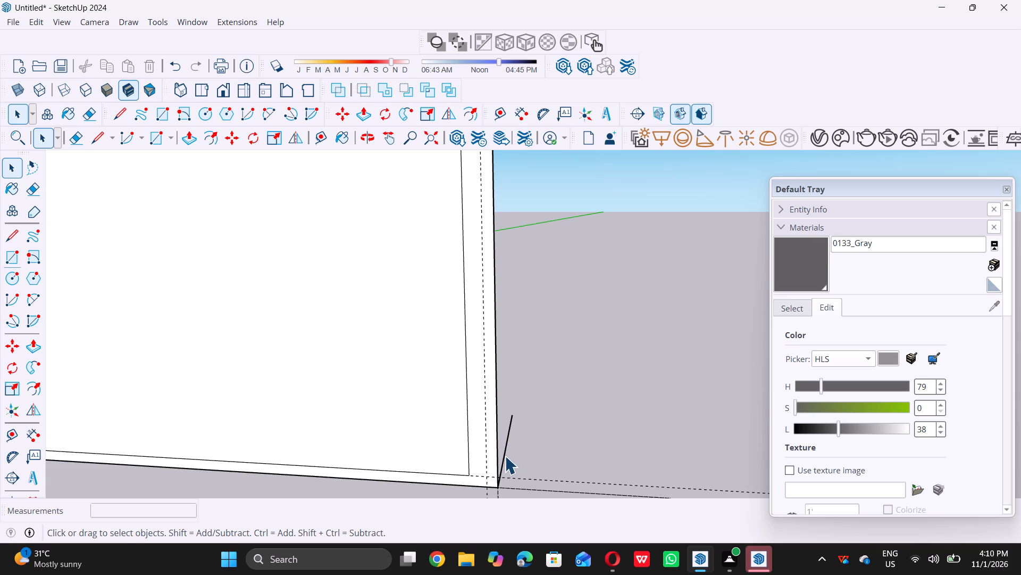
{"action": "key", "text": "l"}
{"action": "scroll", "coordinate": [487, 474], "scroll_direction": "up", "scroll_amount": 4}
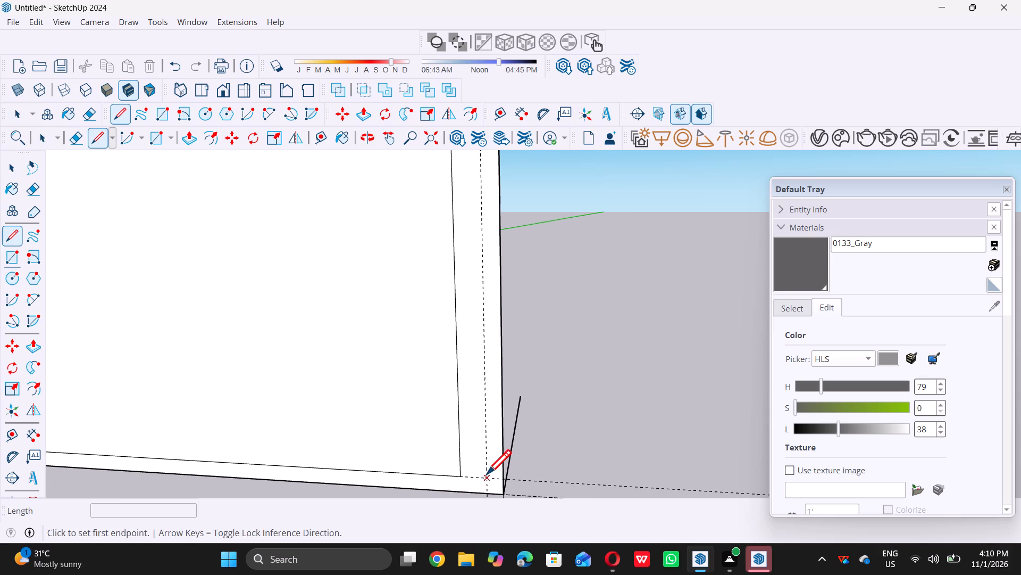
{"action": "left_click", "coordinate": [488, 478]}
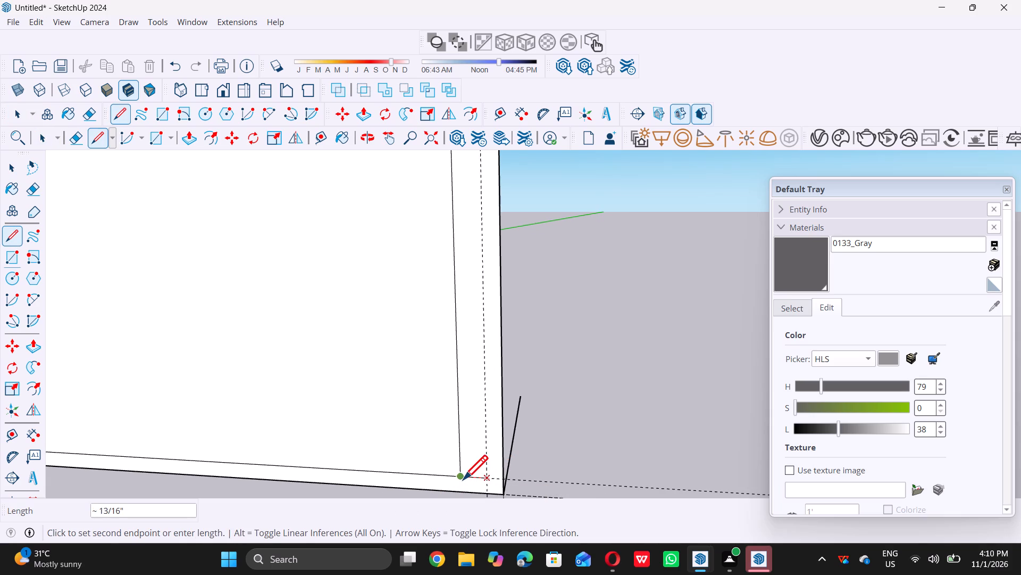
{"action": "triple_click", "coordinate": [462, 478]}
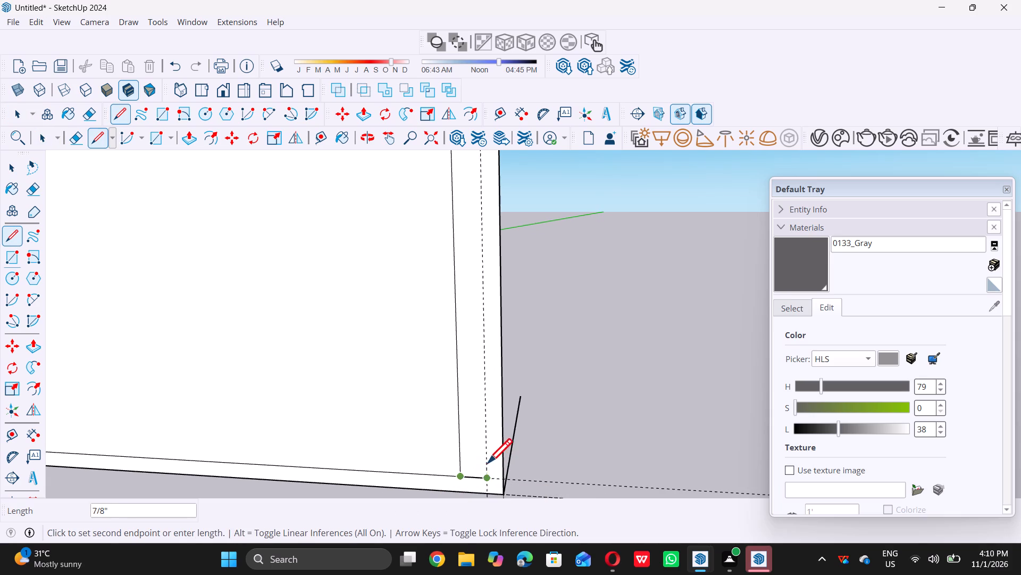
{"action": "key", "text": "space"}
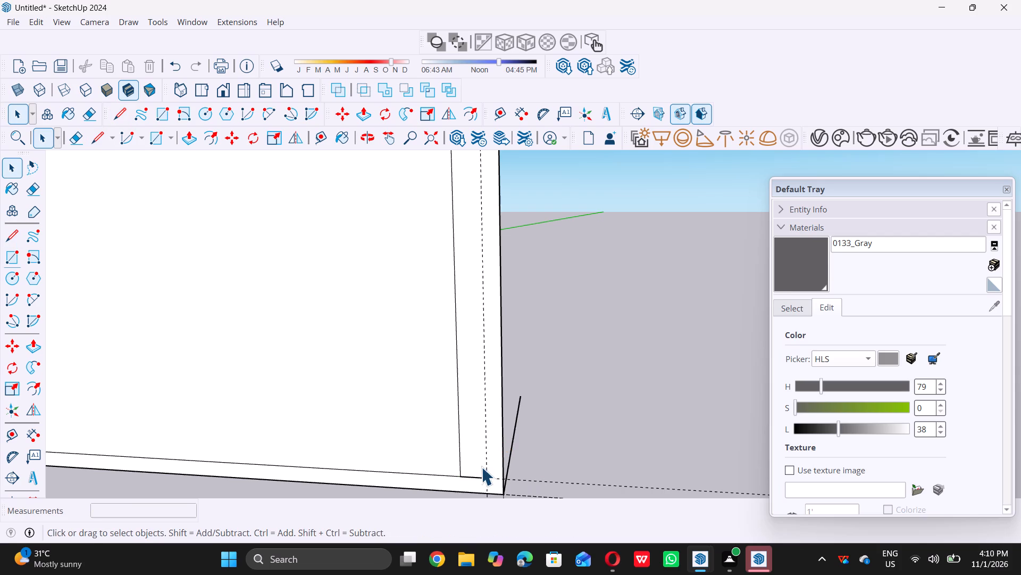
Draw a vertical line about 49' 8" long up the right inset guide from the bottom to the top inset guide.
{"action": "key", "text": "l"}
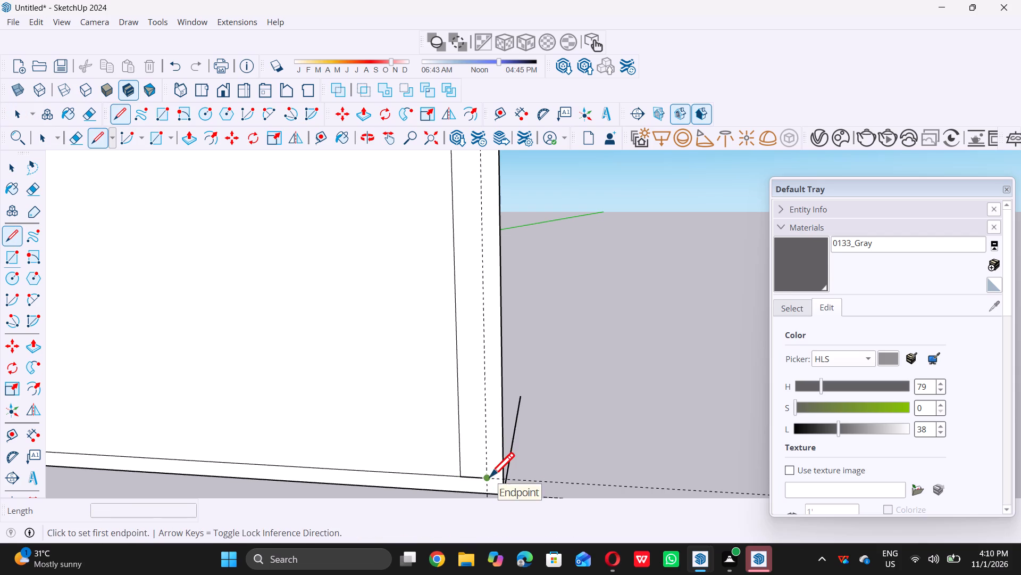
{"action": "double_click", "coordinate": [488, 478]}
{"action": "scroll", "coordinate": [488, 478], "scroll_direction": "down", "scroll_amount": 20}
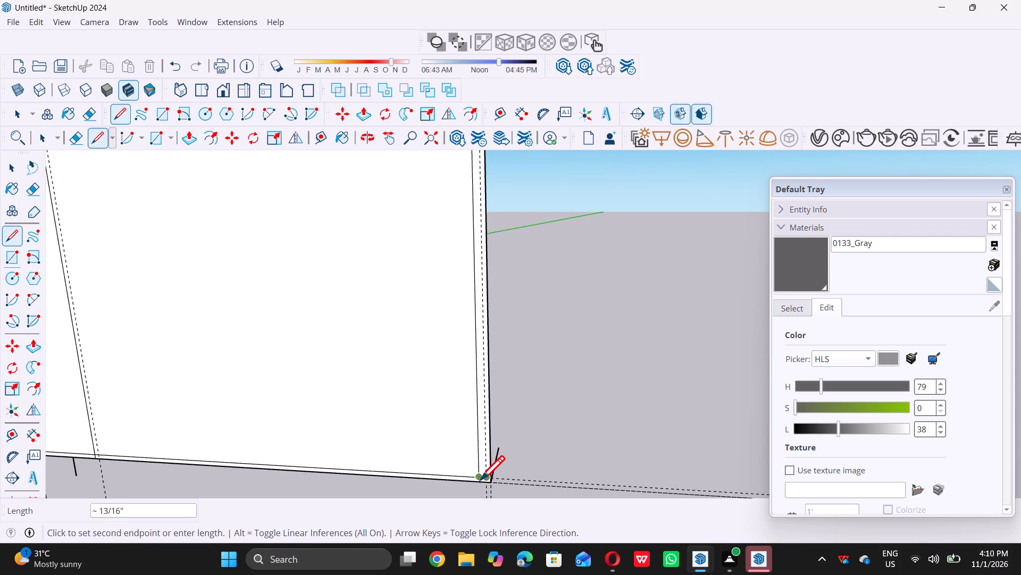
{"action": "scroll", "coordinate": [480, 480], "scroll_direction": "down", "scroll_amount": 20}
{"action": "scroll", "coordinate": [480, 480], "scroll_direction": "down", "scroll_amount": 8}
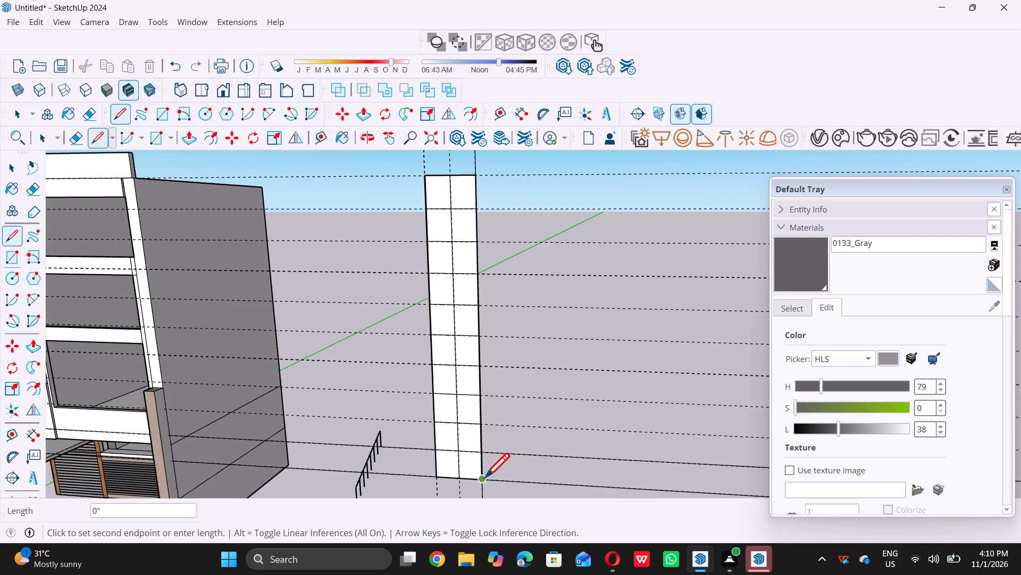
{"action": "scroll", "coordinate": [485, 476], "scroll_direction": "down", "scroll_amount": 1}
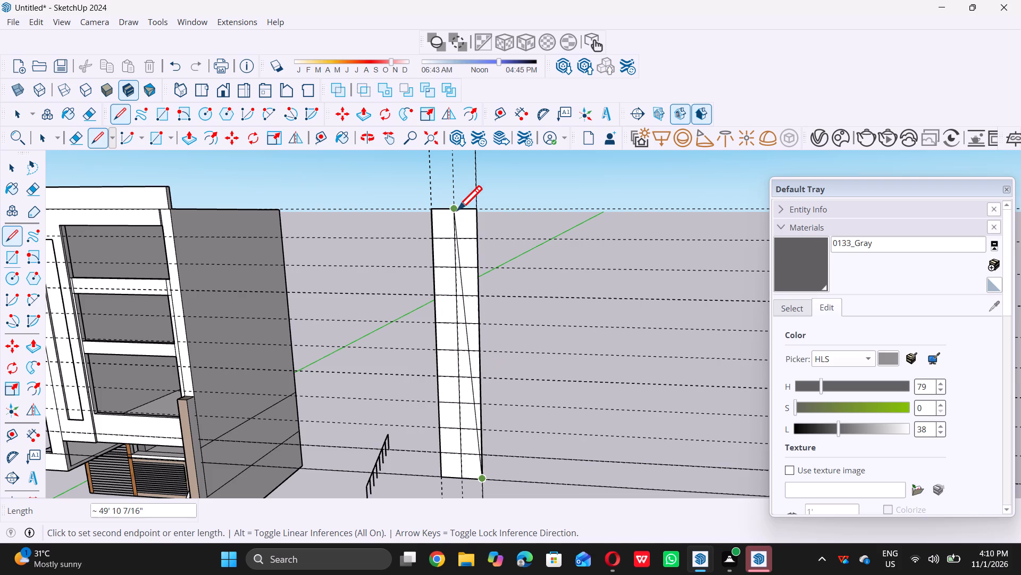
{"action": "scroll", "coordinate": [473, 209], "scroll_direction": "up", "scroll_amount": 8}
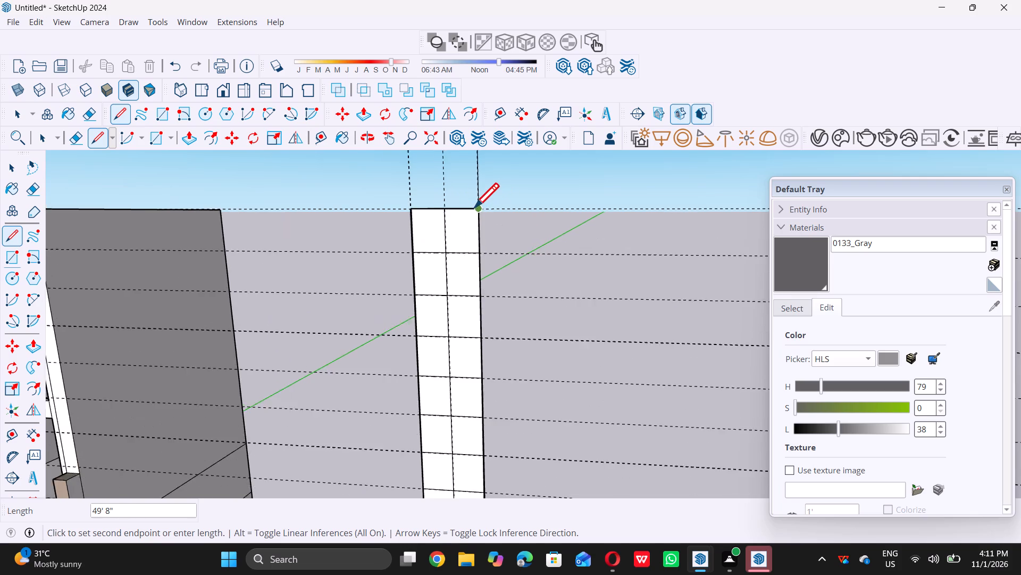
{"action": "scroll", "coordinate": [474, 207], "scroll_direction": "up", "scroll_amount": 15}
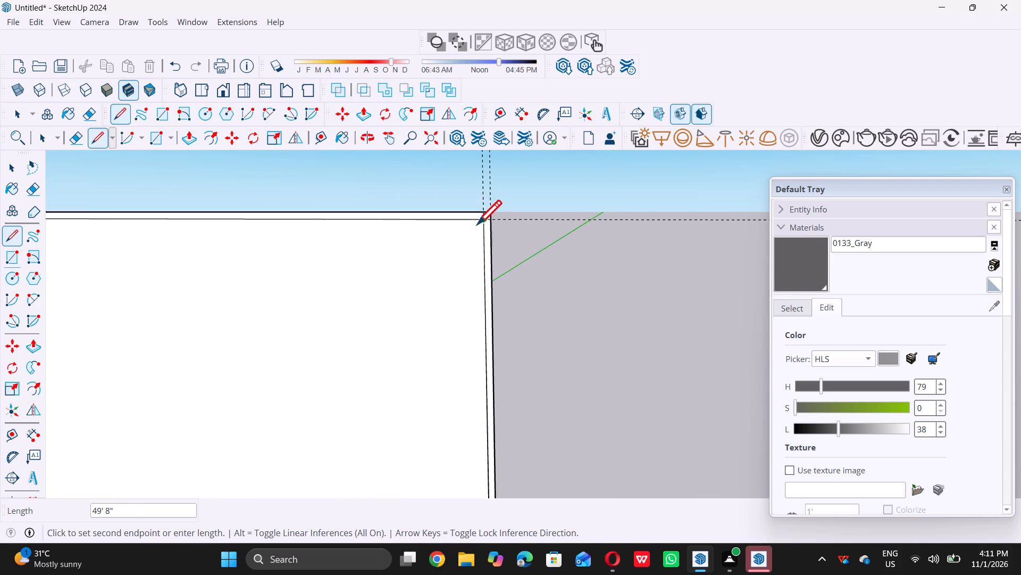
{"action": "scroll", "coordinate": [477, 224], "scroll_direction": "up", "scroll_amount": 2}
{"action": "triple_click", "coordinate": [488, 216]}
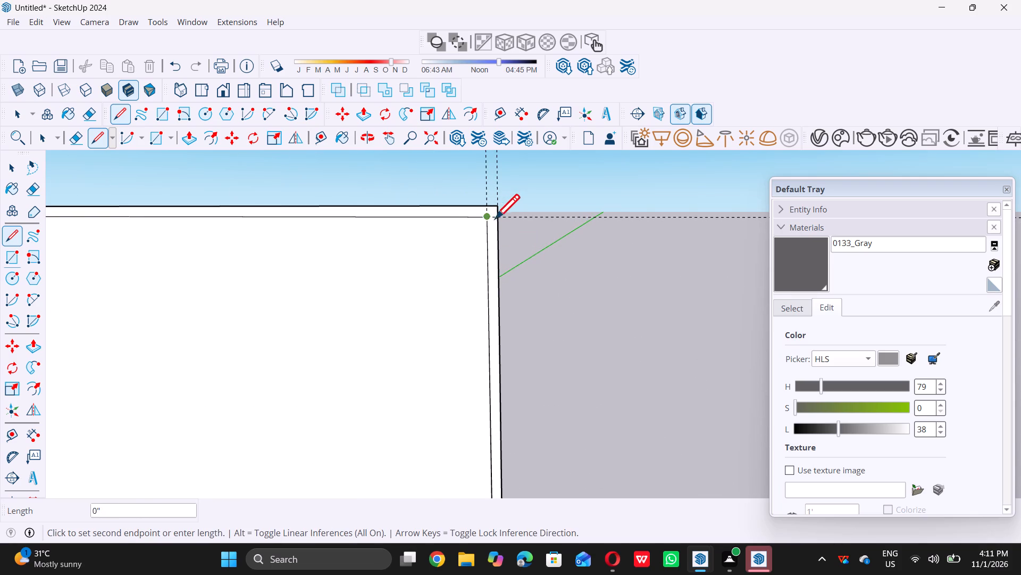
{"action": "key", "text": "space"}
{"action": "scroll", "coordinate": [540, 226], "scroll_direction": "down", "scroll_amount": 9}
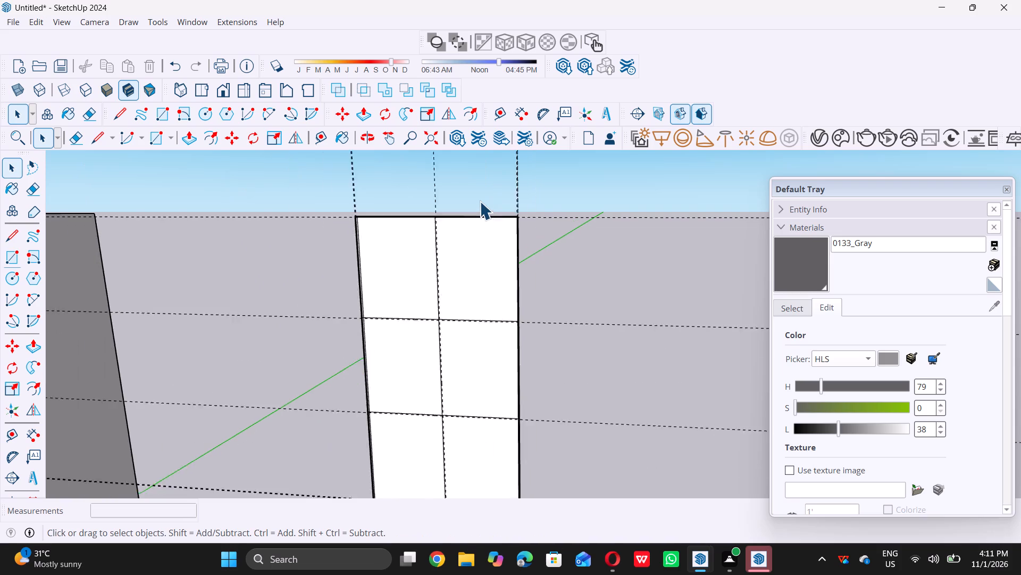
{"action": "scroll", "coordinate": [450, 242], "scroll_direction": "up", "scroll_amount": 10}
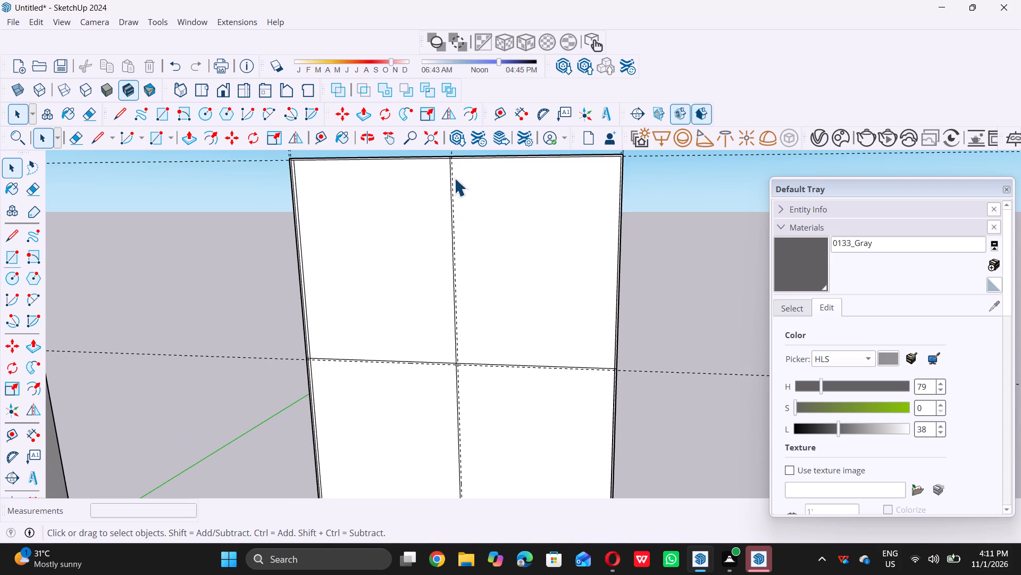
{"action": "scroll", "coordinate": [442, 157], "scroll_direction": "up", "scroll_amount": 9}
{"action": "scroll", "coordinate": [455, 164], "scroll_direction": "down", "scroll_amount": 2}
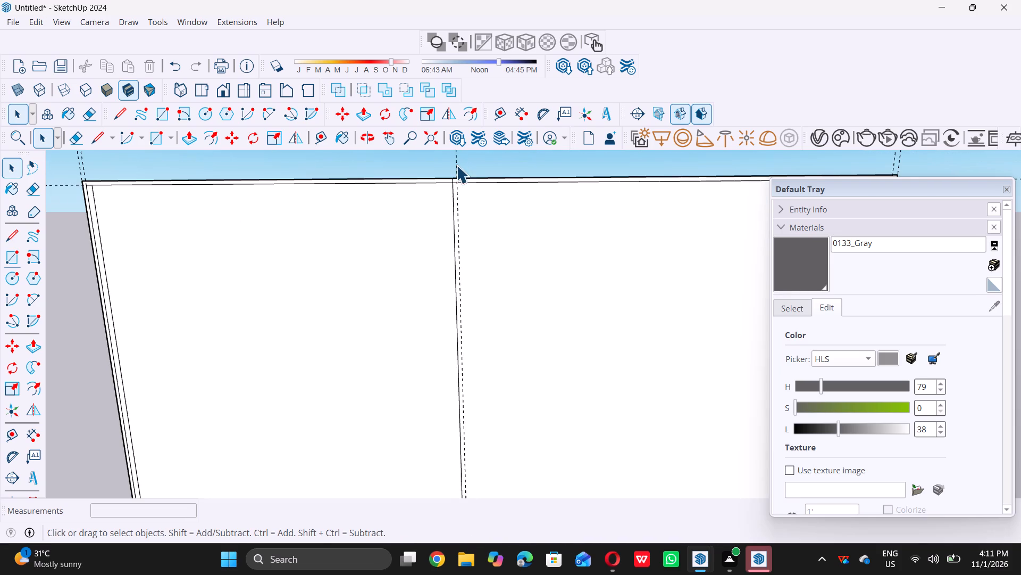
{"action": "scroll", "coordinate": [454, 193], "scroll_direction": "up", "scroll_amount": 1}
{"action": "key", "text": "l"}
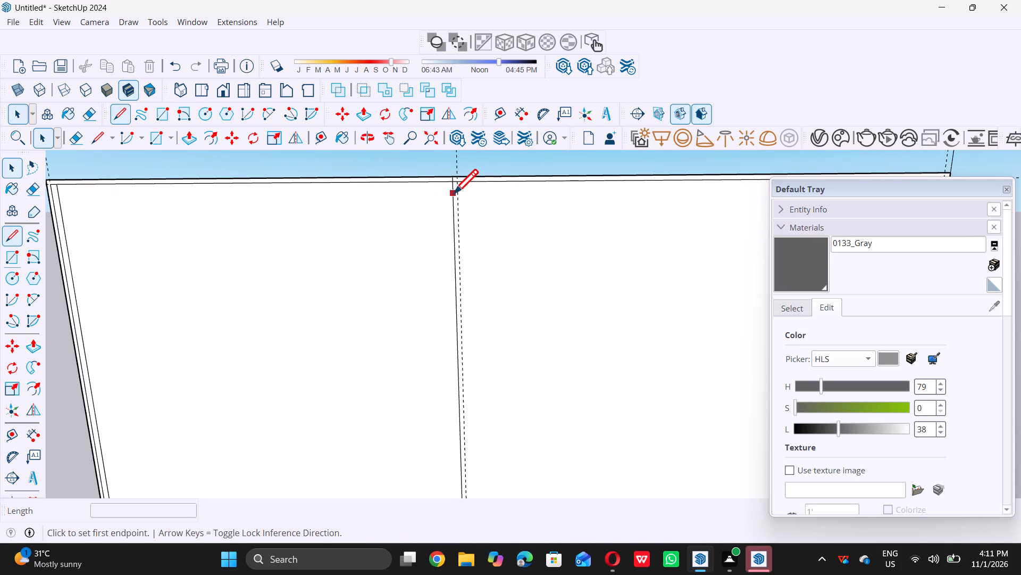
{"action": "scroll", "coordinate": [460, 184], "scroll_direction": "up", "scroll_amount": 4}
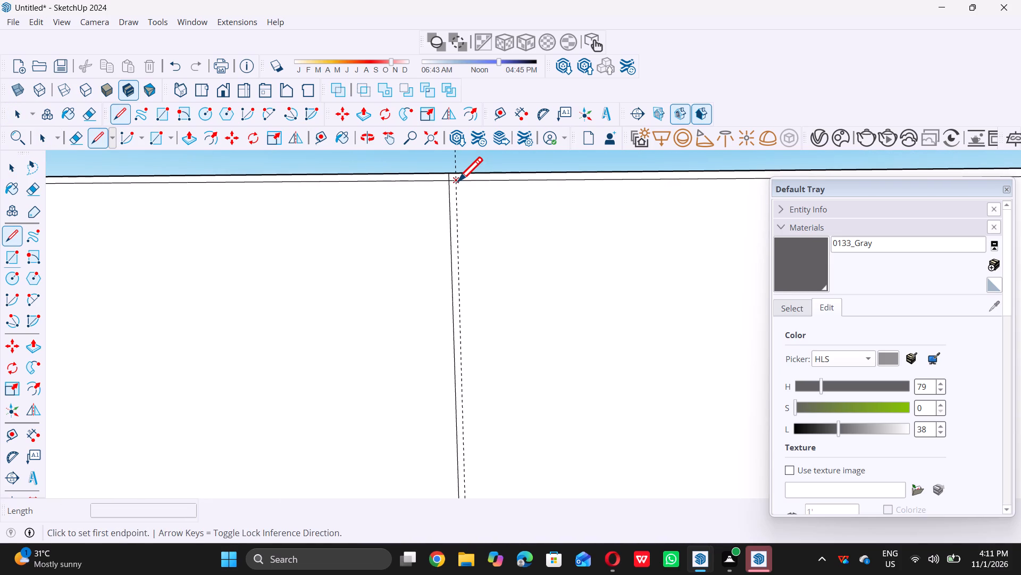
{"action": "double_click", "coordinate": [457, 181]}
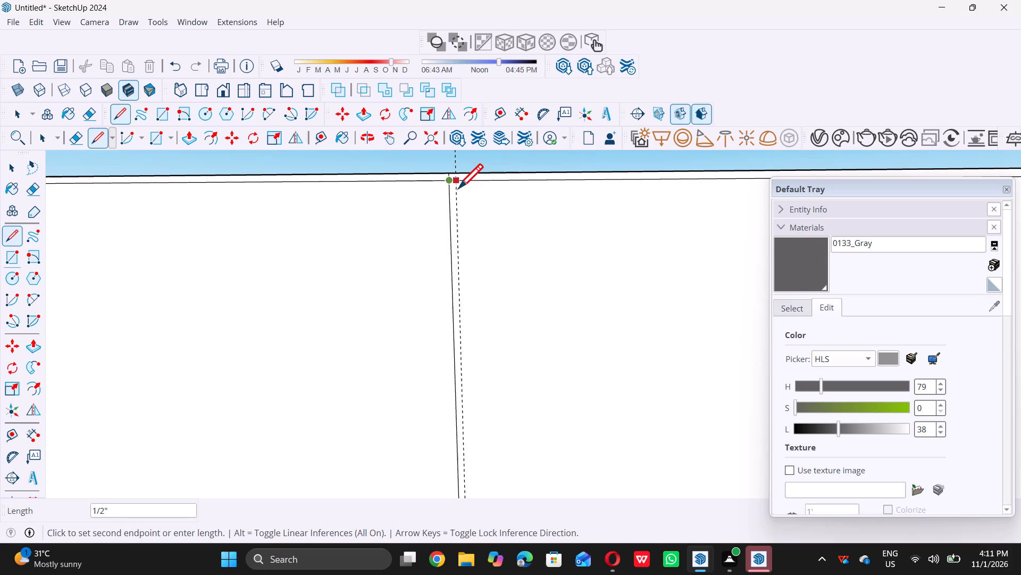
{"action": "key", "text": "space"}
Draw a vertical line about 49' 8" long up the centre joint guide from the inset border's bottom line to its top line.
{"action": "type", "text": "l"}
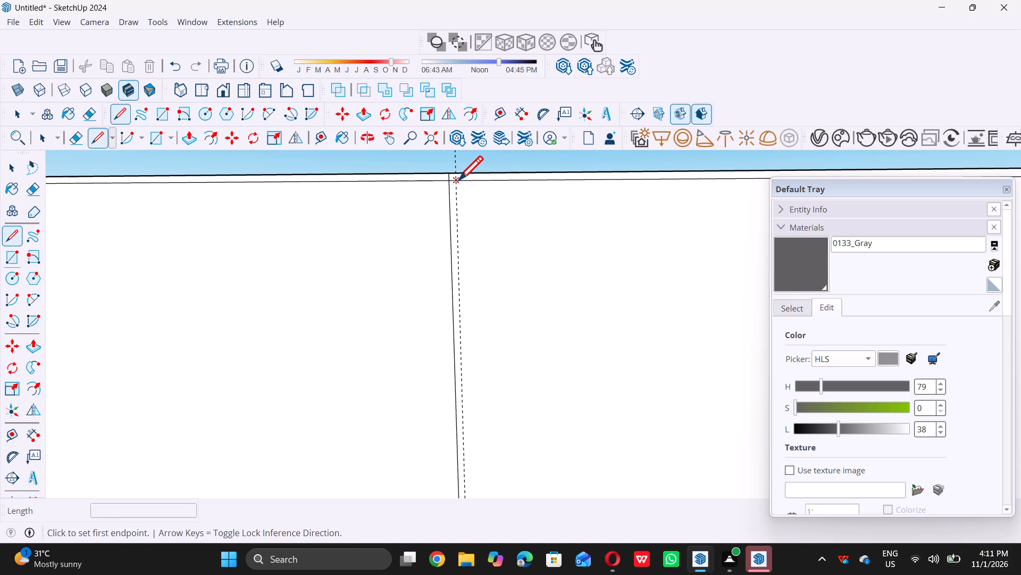
{"action": "scroll", "coordinate": [458, 180], "scroll_direction": "down", "scroll_amount": 20}
{"action": "scroll", "coordinate": [458, 180], "scroll_direction": "down", "scroll_amount": 1}
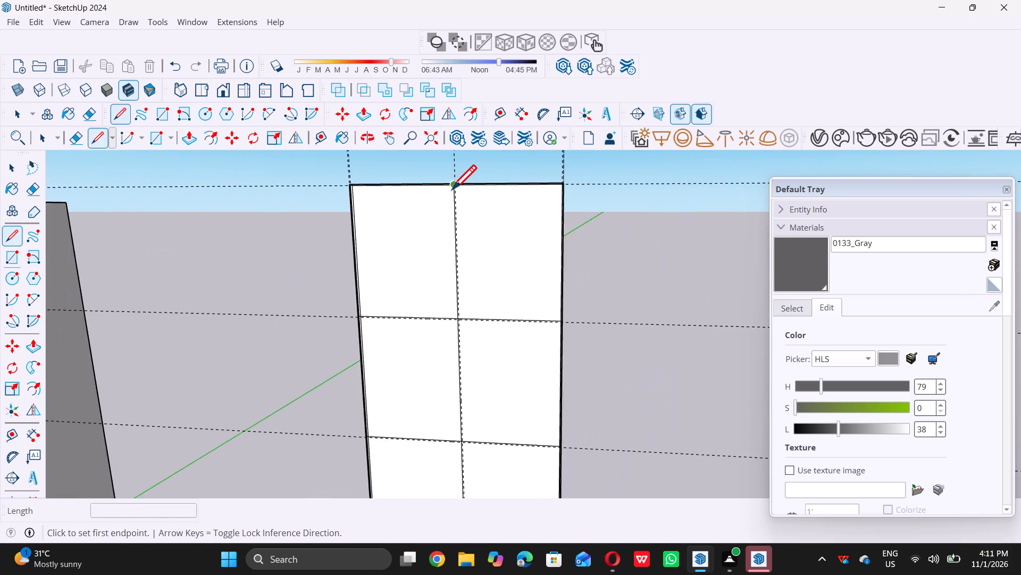
{"action": "scroll", "coordinate": [452, 189], "scroll_direction": "down", "scroll_amount": 16}
{"action": "scroll", "coordinate": [463, 185], "scroll_direction": "down", "scroll_amount": 5}
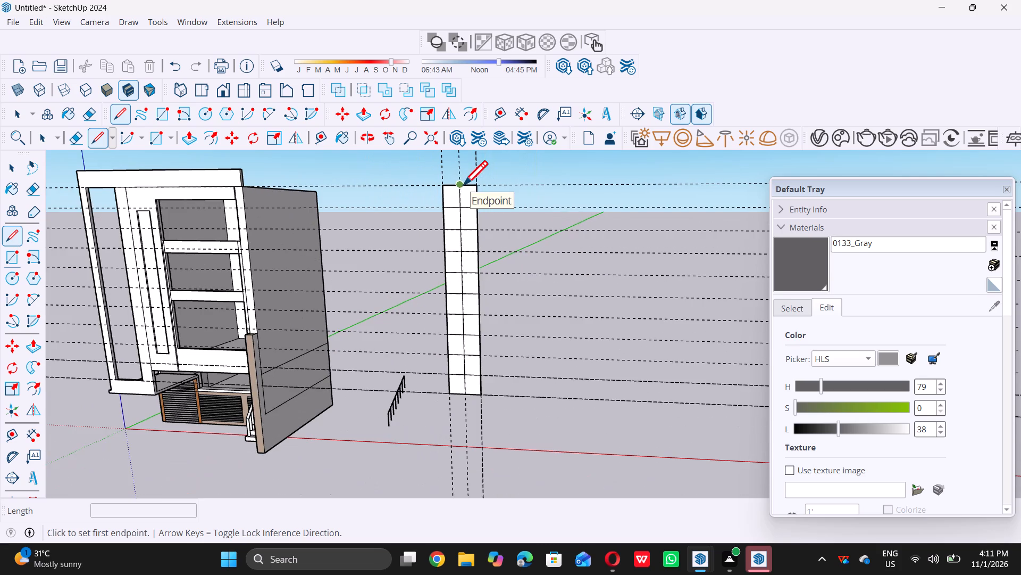
{"action": "scroll", "coordinate": [463, 403], "scroll_direction": "up", "scroll_amount": 9}
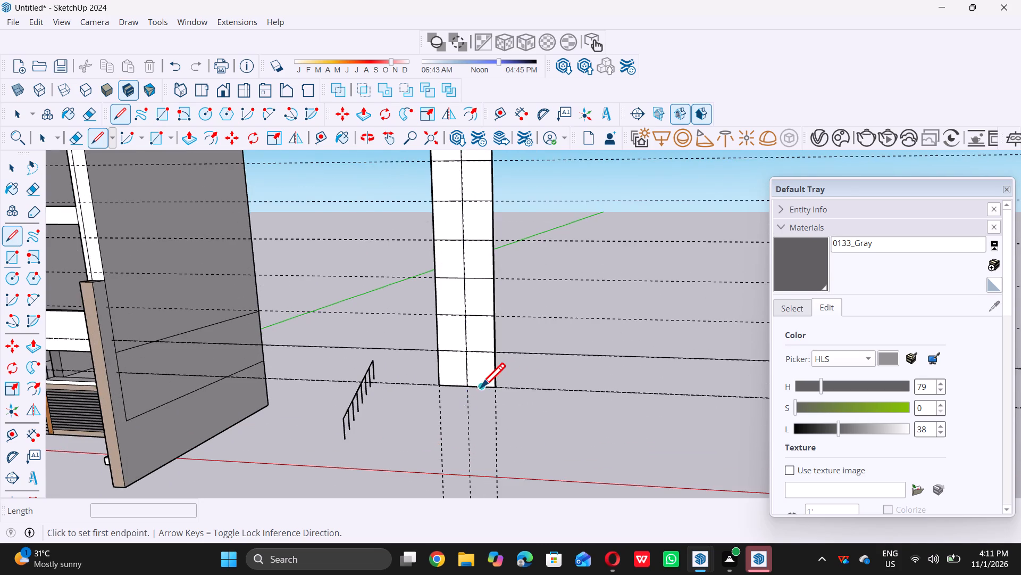
{"action": "scroll", "coordinate": [481, 387], "scroll_direction": "up", "scroll_amount": 8}
{"action": "scroll", "coordinate": [414, 369], "scroll_direction": "up", "scroll_amount": 5}
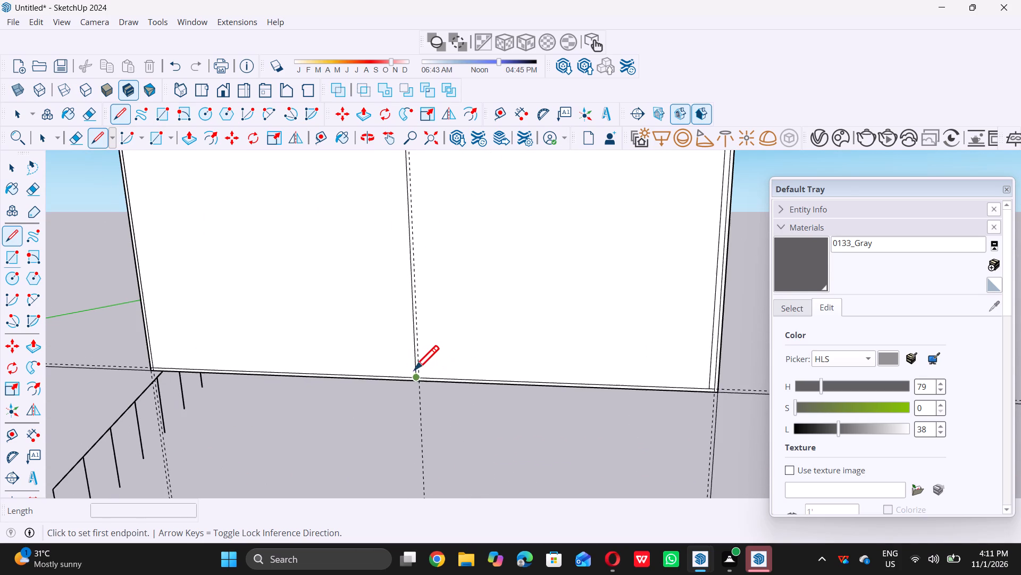
{"action": "scroll", "coordinate": [417, 372], "scroll_direction": "up", "scroll_amount": 5}
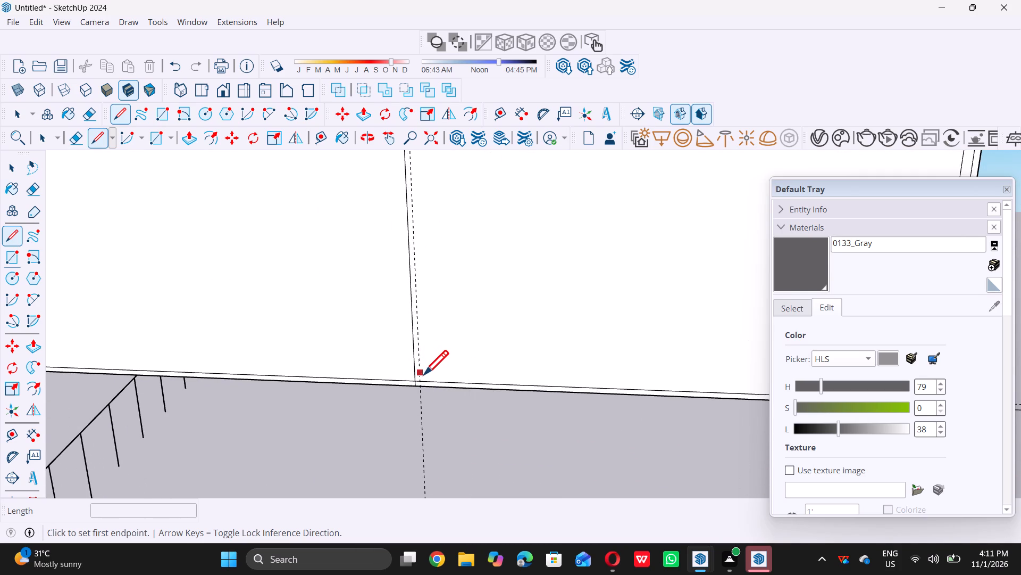
{"action": "scroll", "coordinate": [424, 374], "scroll_direction": "up", "scroll_amount": 8}
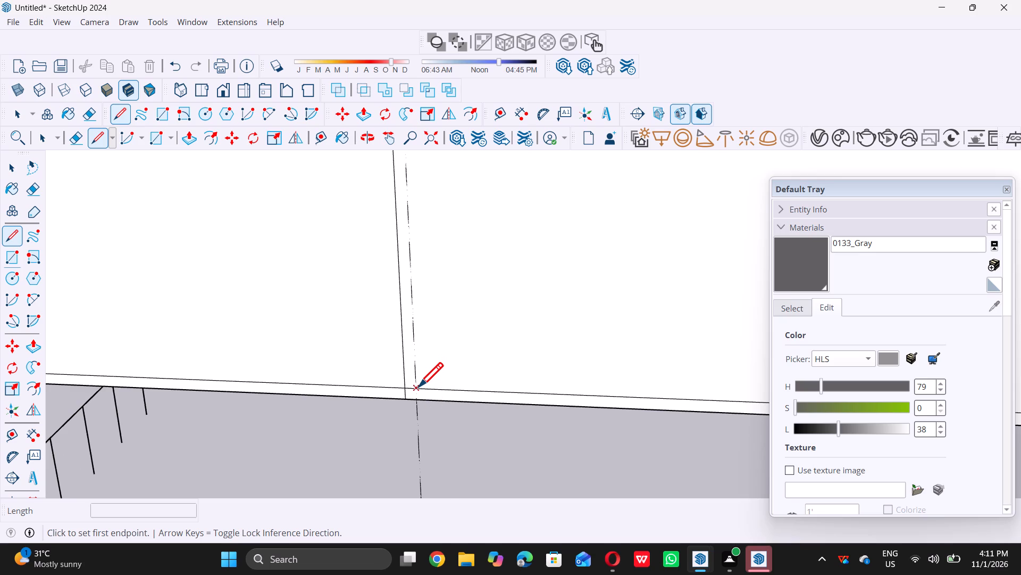
{"action": "triple_click", "coordinate": [419, 385]}
{"action": "triple_click", "coordinate": [419, 385]}
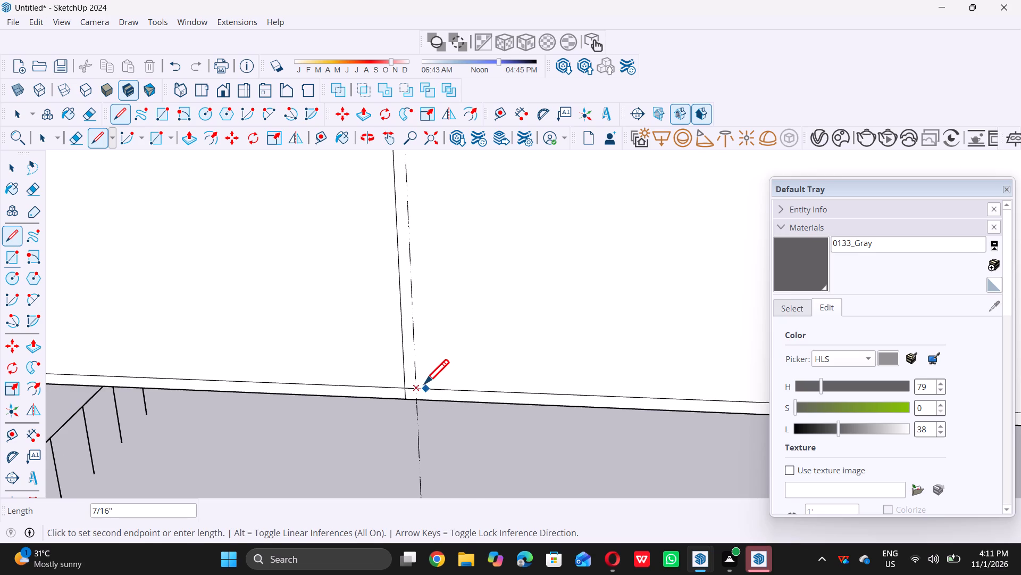
{"action": "triple_click", "coordinate": [415, 385]}
{"action": "scroll", "coordinate": [413, 329], "scroll_direction": "down", "scroll_amount": 4}
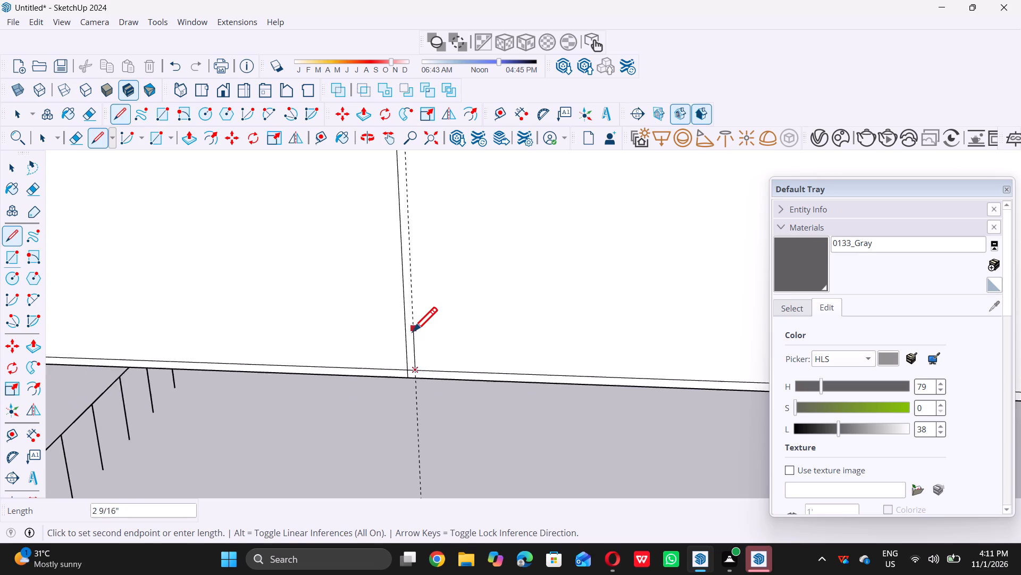
{"action": "scroll", "coordinate": [413, 331], "scroll_direction": "down", "scroll_amount": 20}
{"action": "scroll", "coordinate": [413, 331], "scroll_direction": "down", "scroll_amount": 11}
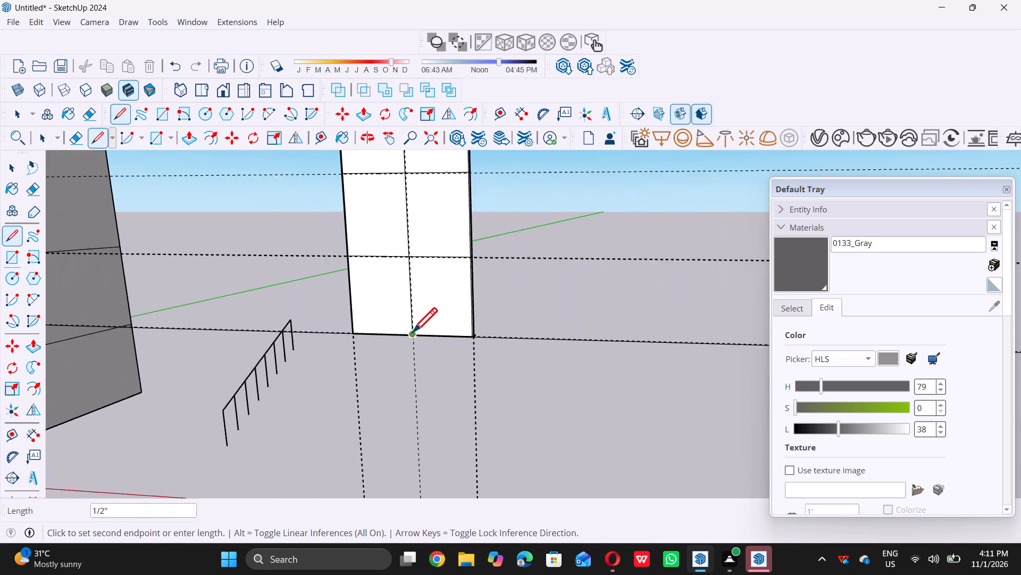
{"action": "scroll", "coordinate": [413, 332], "scroll_direction": "down", "scroll_amount": 20}
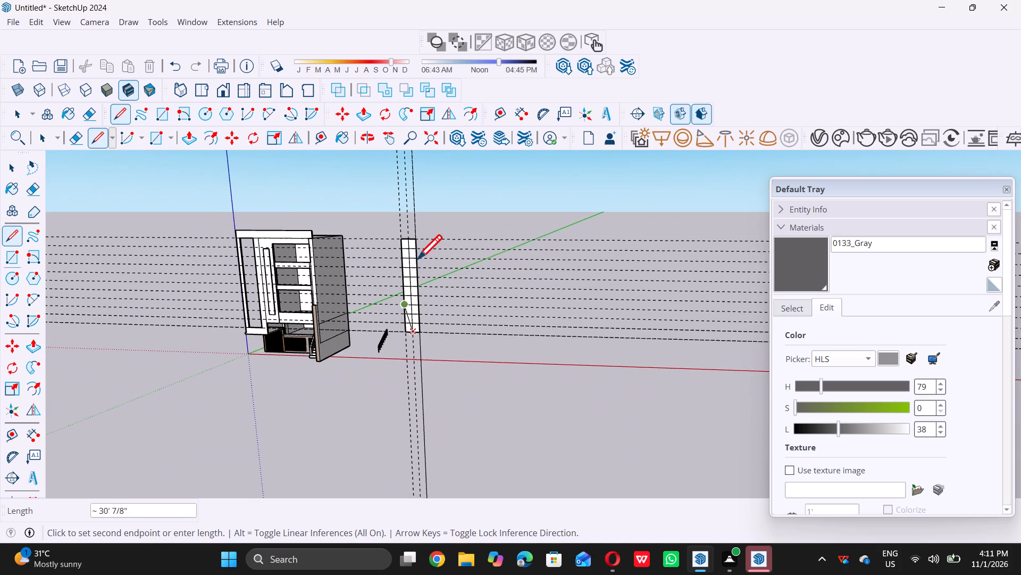
{"action": "scroll", "coordinate": [411, 235], "scroll_direction": "up", "scroll_amount": 13}
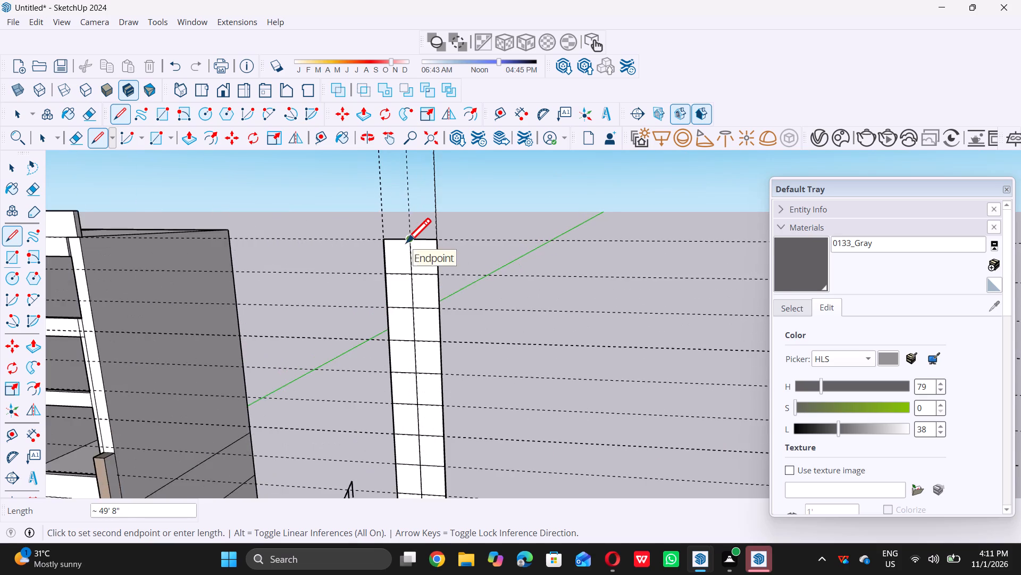
{"action": "scroll", "coordinate": [406, 242], "scroll_direction": "up", "scroll_amount": 16}
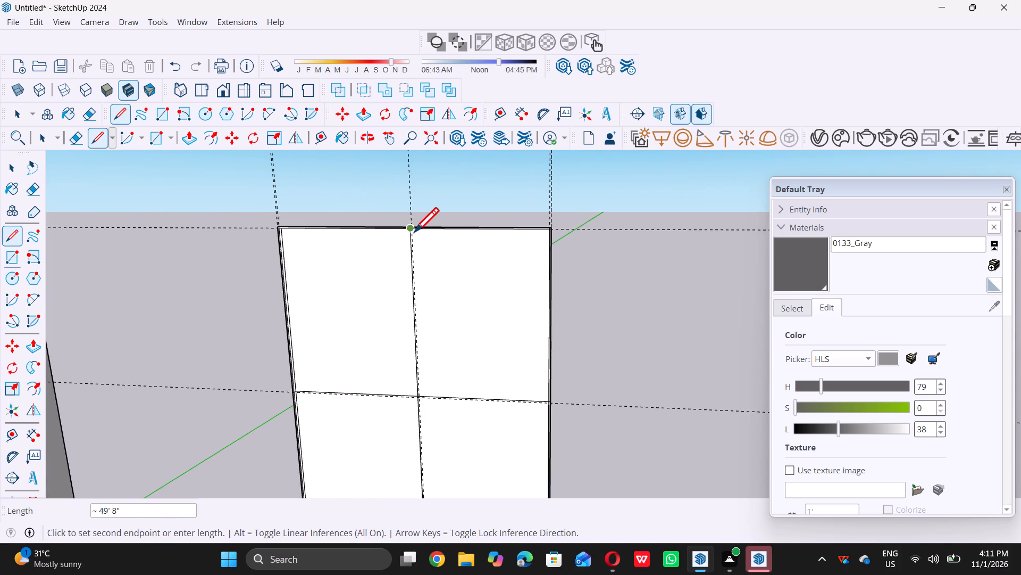
{"action": "scroll", "coordinate": [415, 231], "scroll_direction": "up", "scroll_amount": 16}
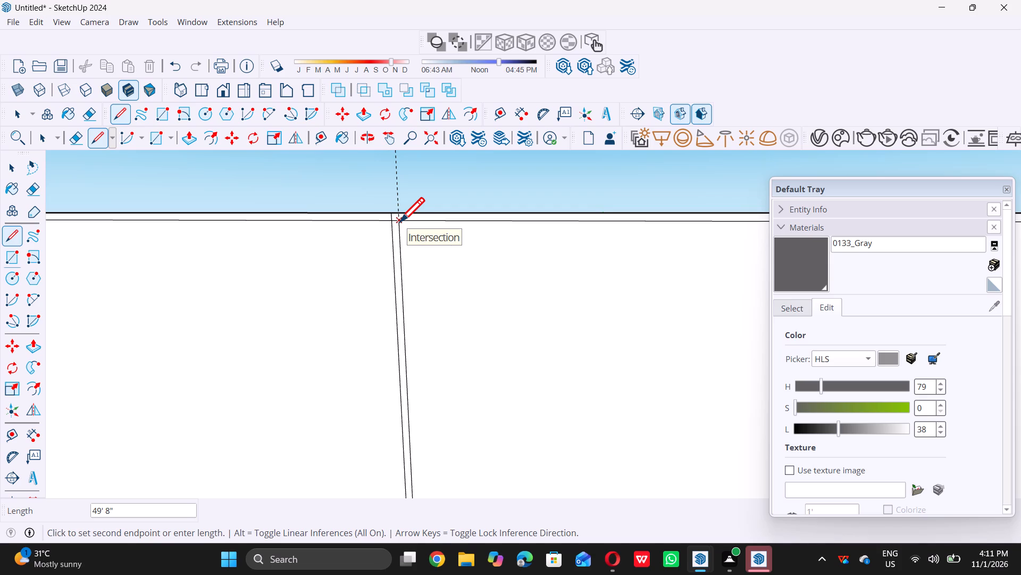
{"action": "triple_click", "coordinate": [400, 221]}
{"action": "left_click", "coordinate": [400, 221]}
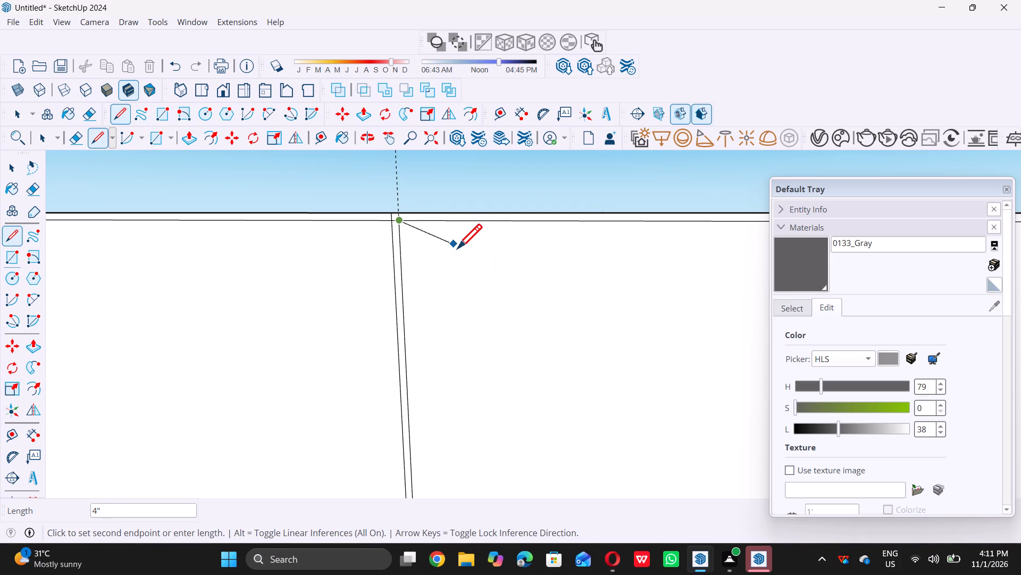
{"action": "key", "text": "space"}
Draw a horizontal line about 7' 10 1/2" long along the first joint guide below the panel's top, between the left and right inset guide lines.
{"action": "scroll", "coordinate": [464, 247], "scroll_direction": "down", "scroll_amount": 20}
{"action": "scroll", "coordinate": [464, 247], "scroll_direction": "down", "scroll_amount": 3}
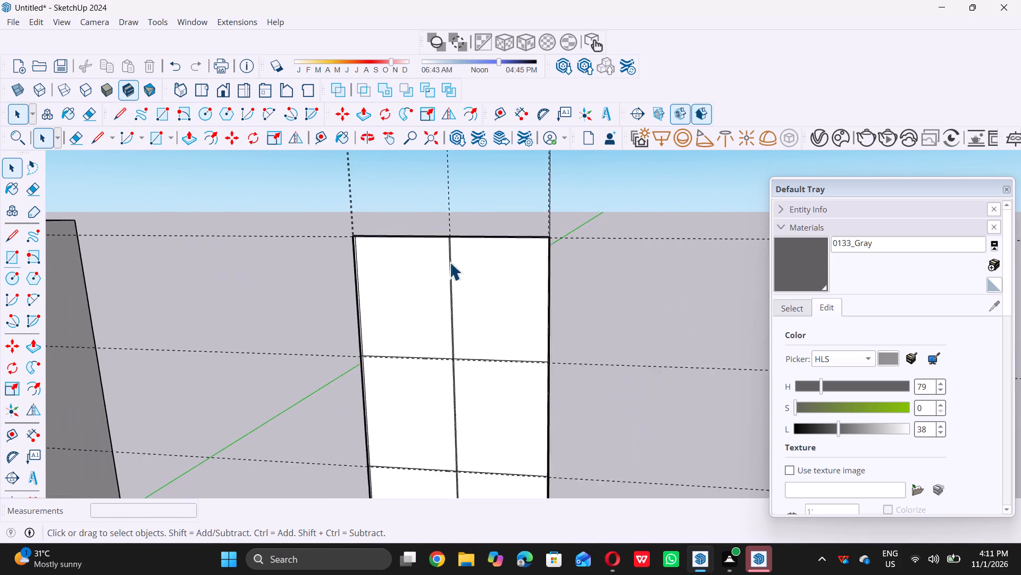
{"action": "scroll", "coordinate": [448, 330], "scroll_direction": "up", "scroll_amount": 12}
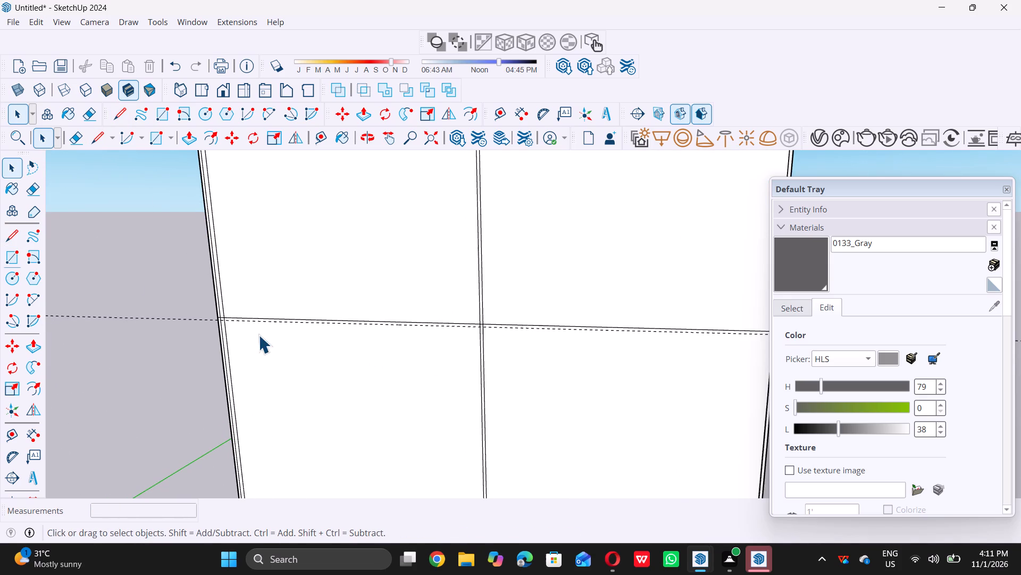
{"action": "scroll", "coordinate": [260, 335], "scroll_direction": "up", "scroll_amount": 6}
{"action": "scroll", "coordinate": [209, 331], "scroll_direction": "up", "scroll_amount": 3}
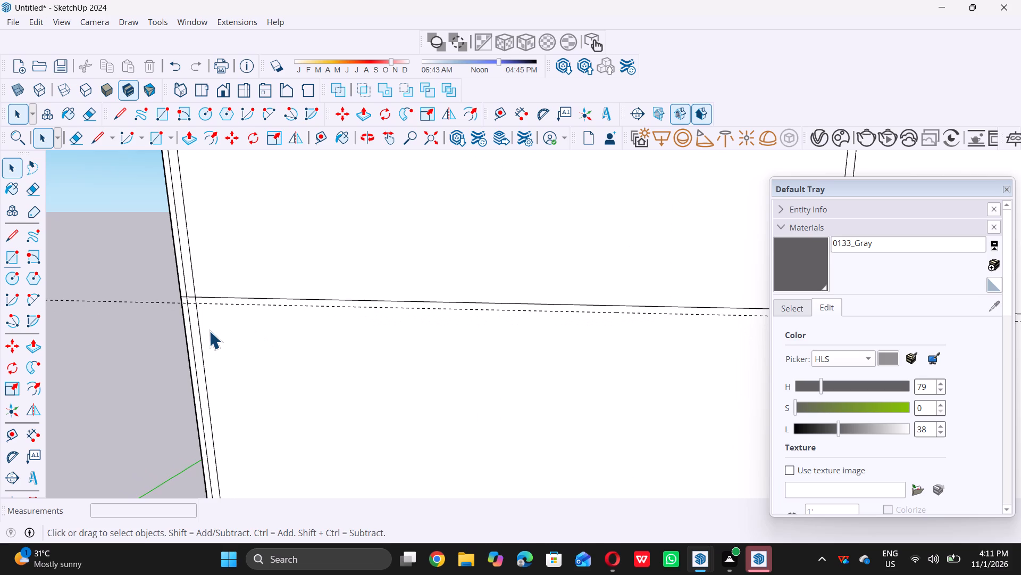
{"action": "key", "text": "l"}
{"action": "scroll", "coordinate": [195, 318], "scroll_direction": "up", "scroll_amount": 8}
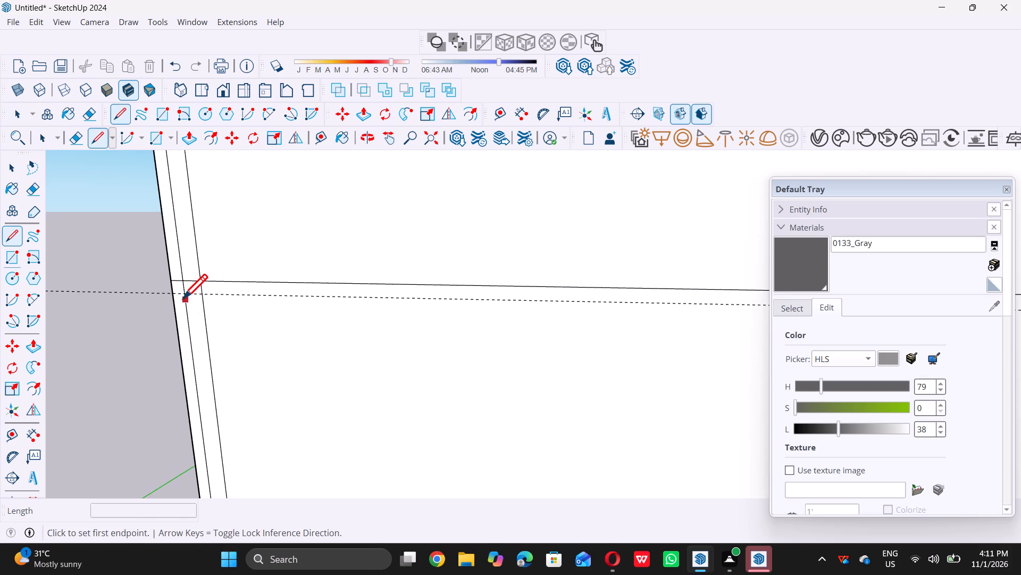
{"action": "double_click", "coordinate": [183, 297]}
{"action": "scroll", "coordinate": [183, 297], "scroll_direction": "down", "scroll_amount": 12}
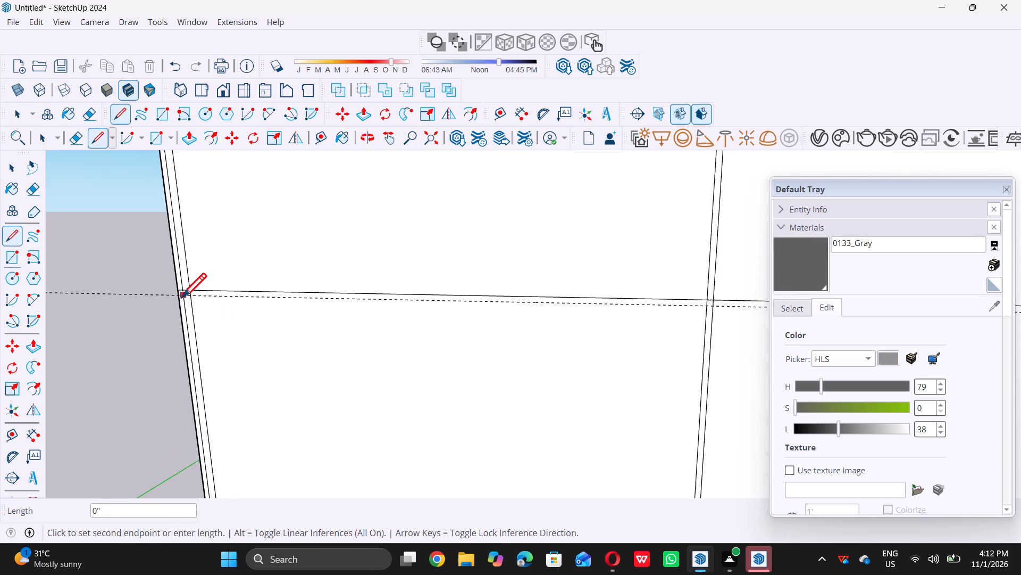
{"action": "scroll", "coordinate": [182, 297], "scroll_direction": "down", "scroll_amount": 8}
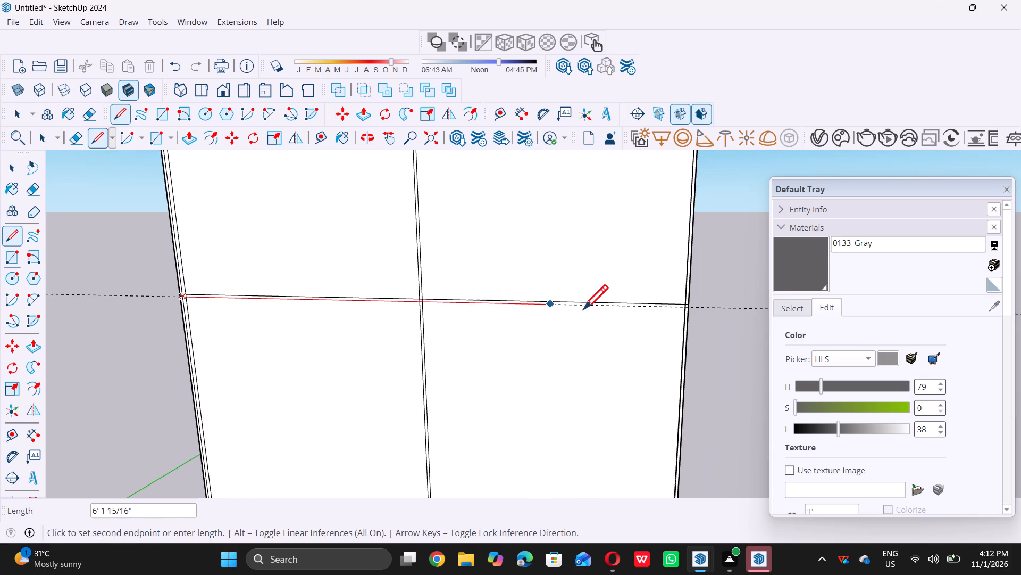
{"action": "scroll", "coordinate": [687, 306], "scroll_direction": "up", "scroll_amount": 8}
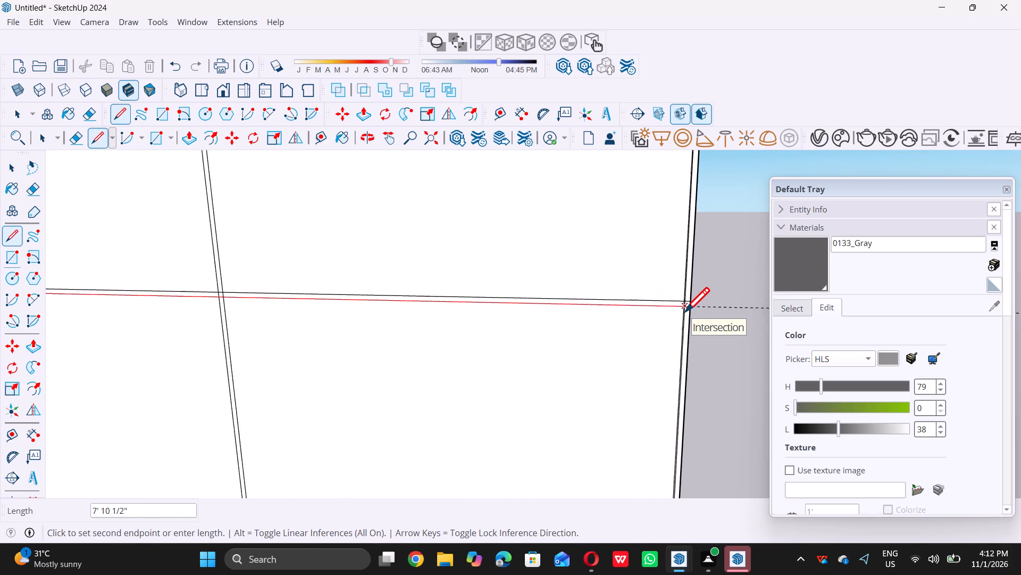
{"action": "double_click", "coordinate": [684, 312]}
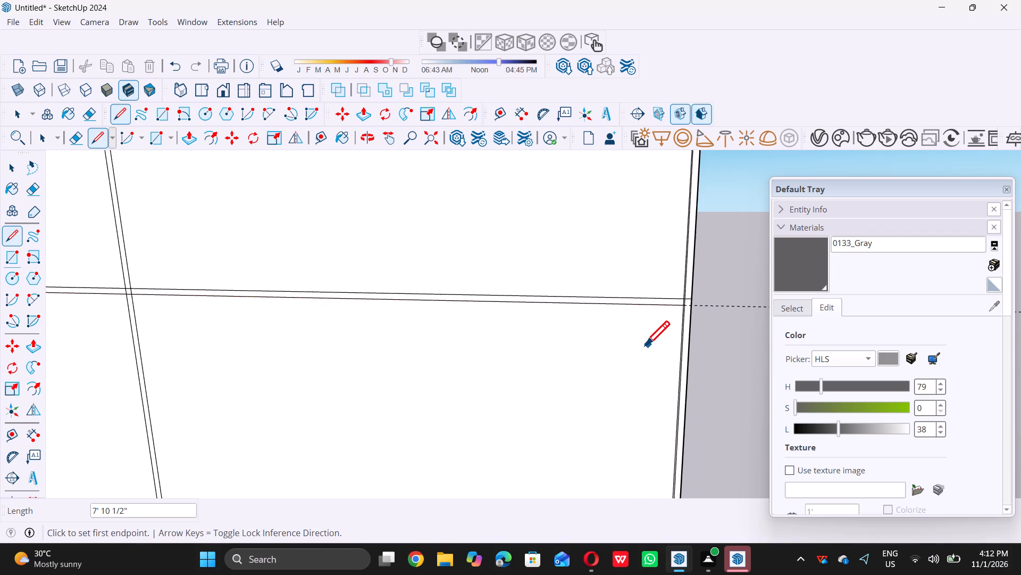
Draw a horizontal line about 7' 10 1/2" long along the second joint guide from the top, between the left and right inset guide lines.
{"action": "scroll", "coordinate": [642, 335], "scroll_direction": "down", "scroll_amount": 17}
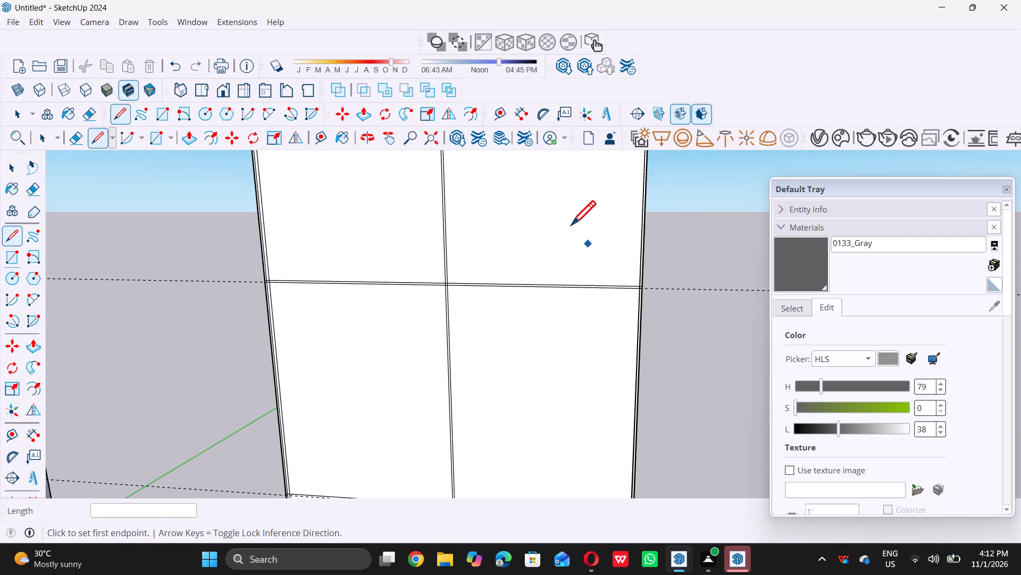
{"action": "scroll", "coordinate": [571, 225], "scroll_direction": "down", "scroll_amount": 17}
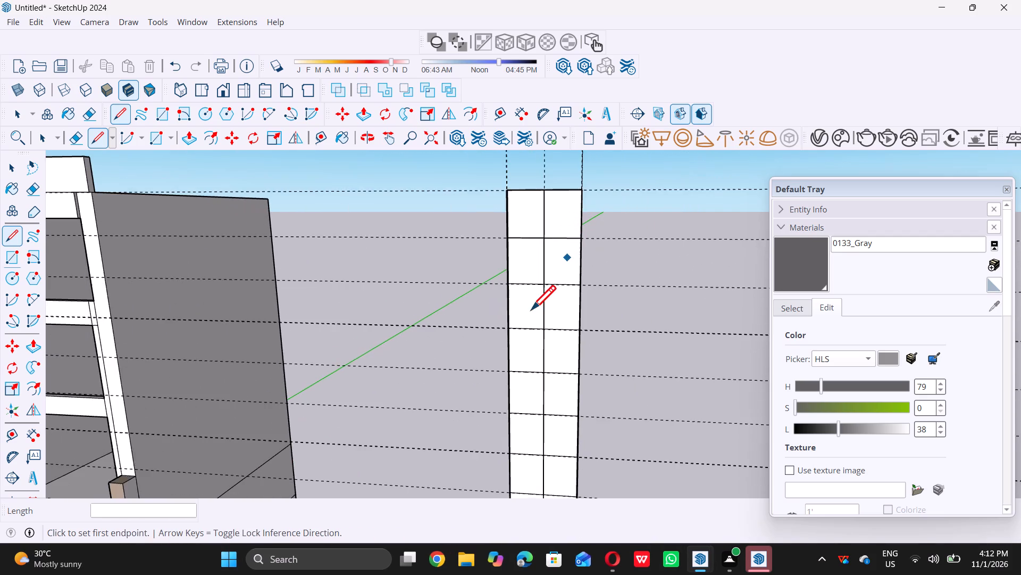
{"action": "scroll", "coordinate": [528, 315], "scroll_direction": "up", "scroll_amount": 10}
{"action": "scroll", "coordinate": [497, 253], "scroll_direction": "up", "scroll_amount": 10}
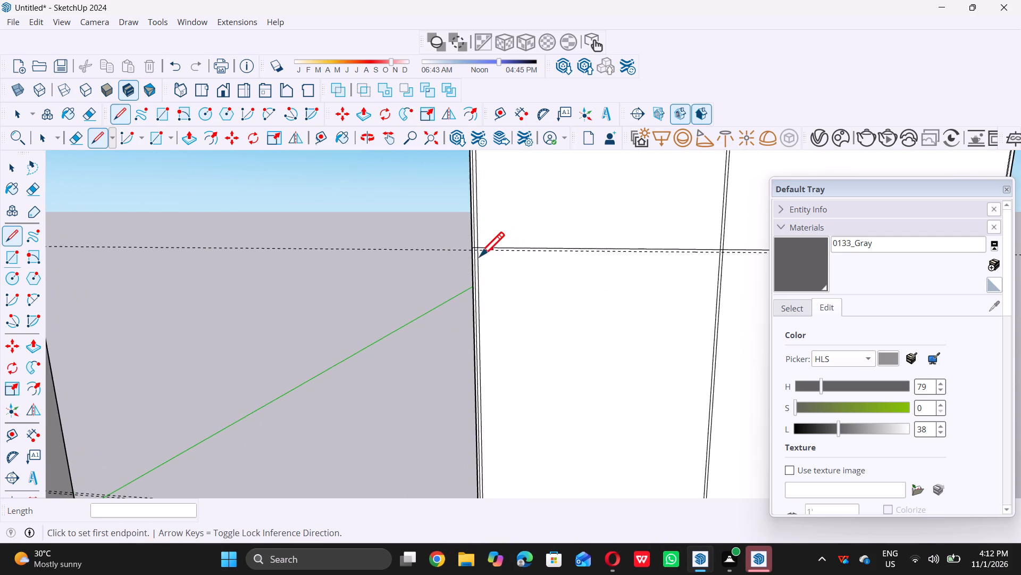
{"action": "scroll", "coordinate": [480, 256], "scroll_direction": "up", "scroll_amount": 17}
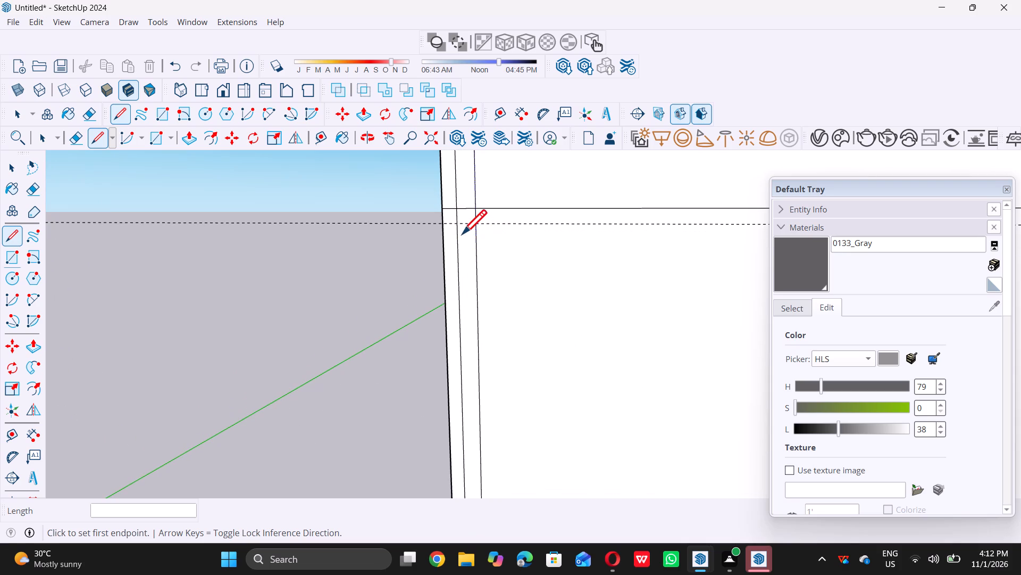
{"action": "double_click", "coordinate": [458, 225]}
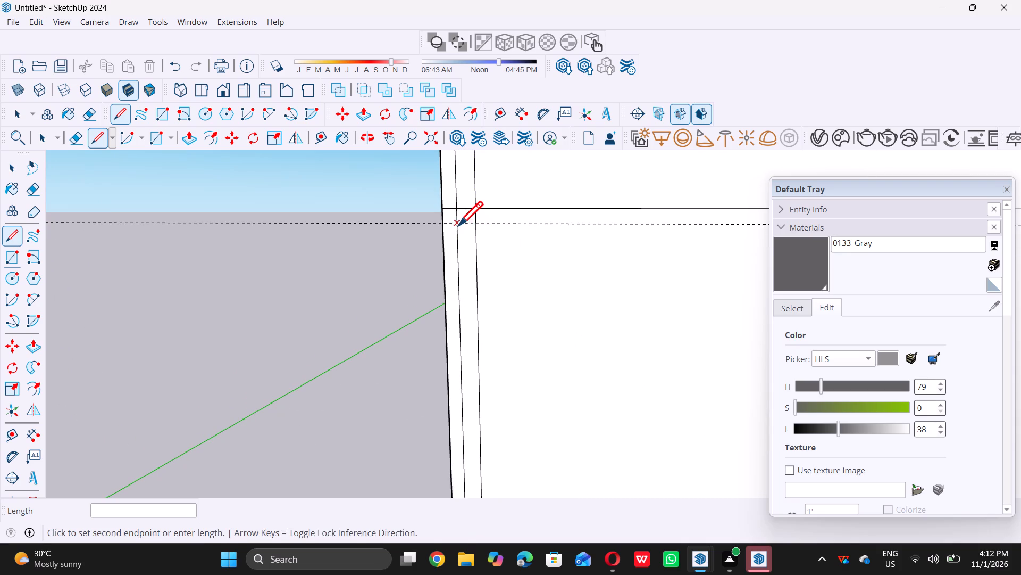
{"action": "scroll", "coordinate": [458, 225], "scroll_direction": "down", "scroll_amount": 20}
{"action": "scroll", "coordinate": [458, 225], "scroll_direction": "down", "scroll_amount": 8}
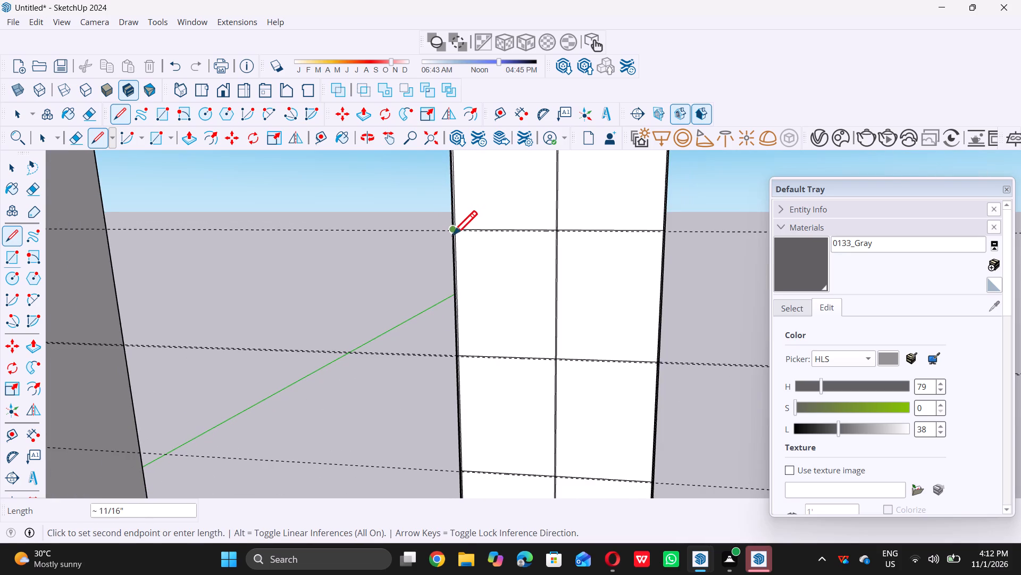
{"action": "scroll", "coordinate": [638, 236], "scroll_direction": "up", "scroll_amount": 6}
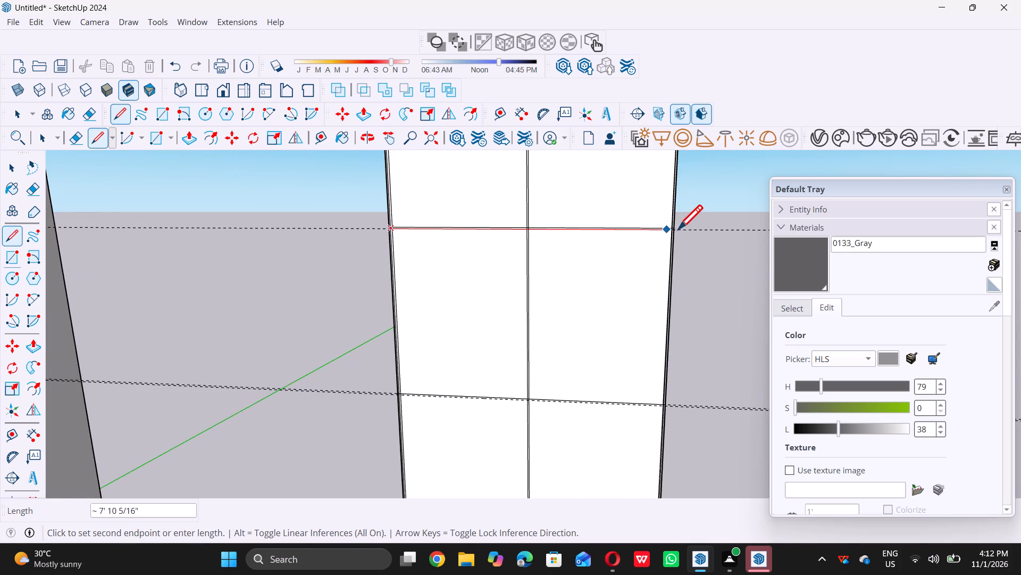
{"action": "scroll", "coordinate": [678, 229], "scroll_direction": "up", "scroll_amount": 19}
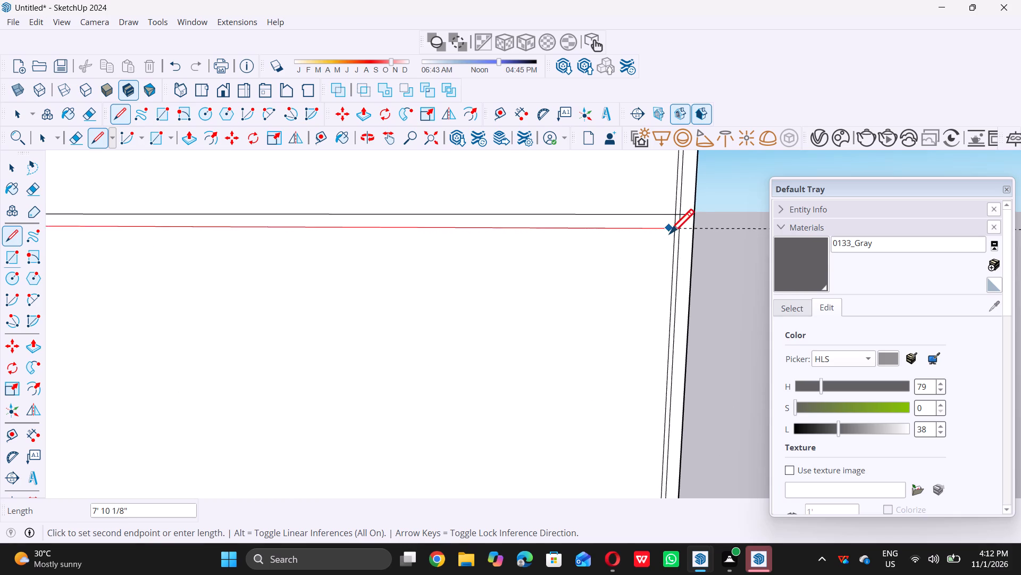
{"action": "scroll", "coordinate": [669, 233], "scroll_direction": "up", "scroll_amount": 2}
{"action": "triple_click", "coordinate": [682, 229]}
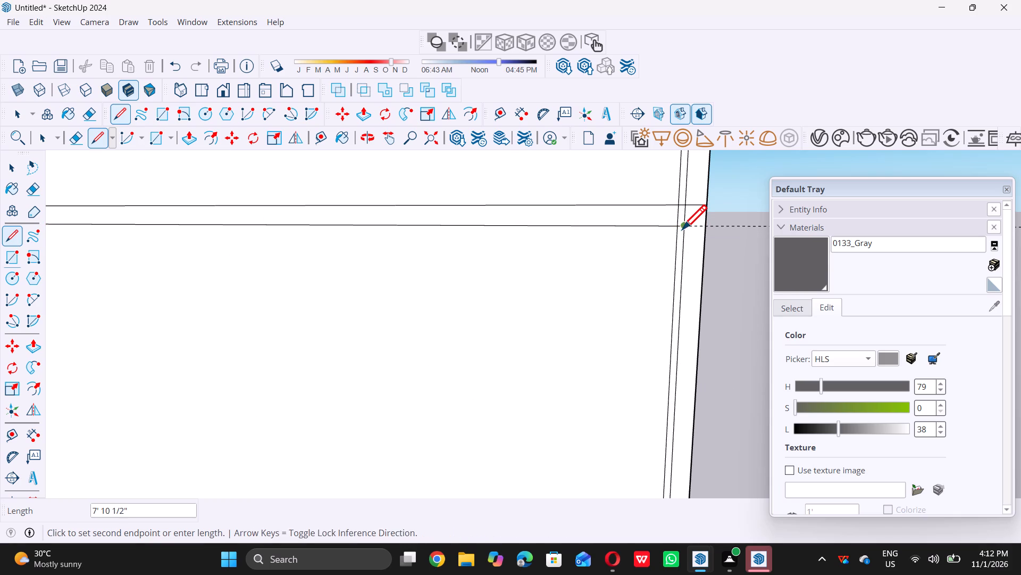
{"action": "key", "text": "space"}
Draw a horizontal line about 7' 10 1/2" long along the third joint guide from the top, between the right and left inset guide lines.
{"action": "scroll", "coordinate": [647, 269], "scroll_direction": "down", "scroll_amount": 5}
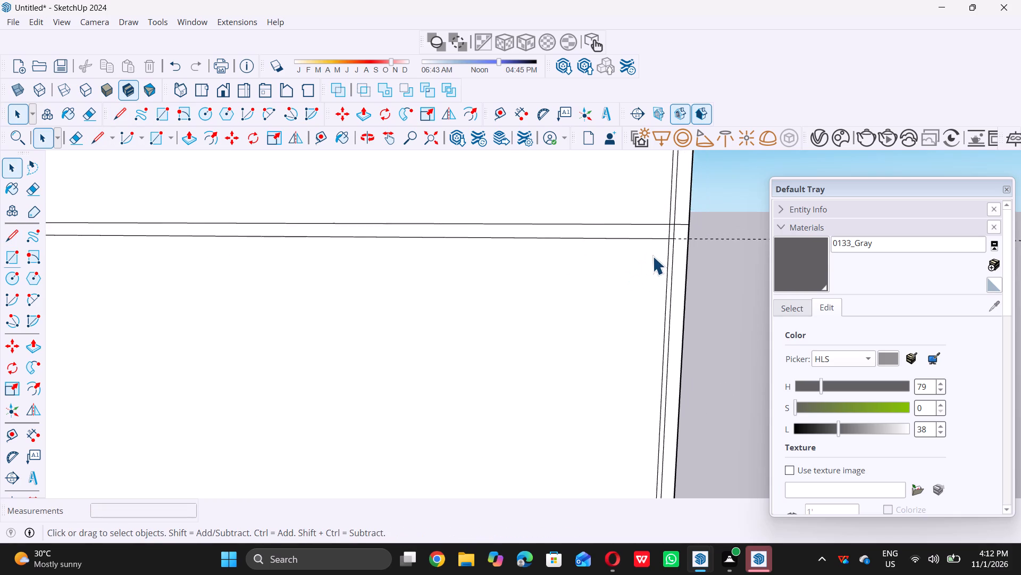
{"action": "scroll", "coordinate": [652, 256], "scroll_direction": "down", "scroll_amount": 20}
{"action": "scroll", "coordinate": [652, 256], "scroll_direction": "down", "scroll_amount": 9}
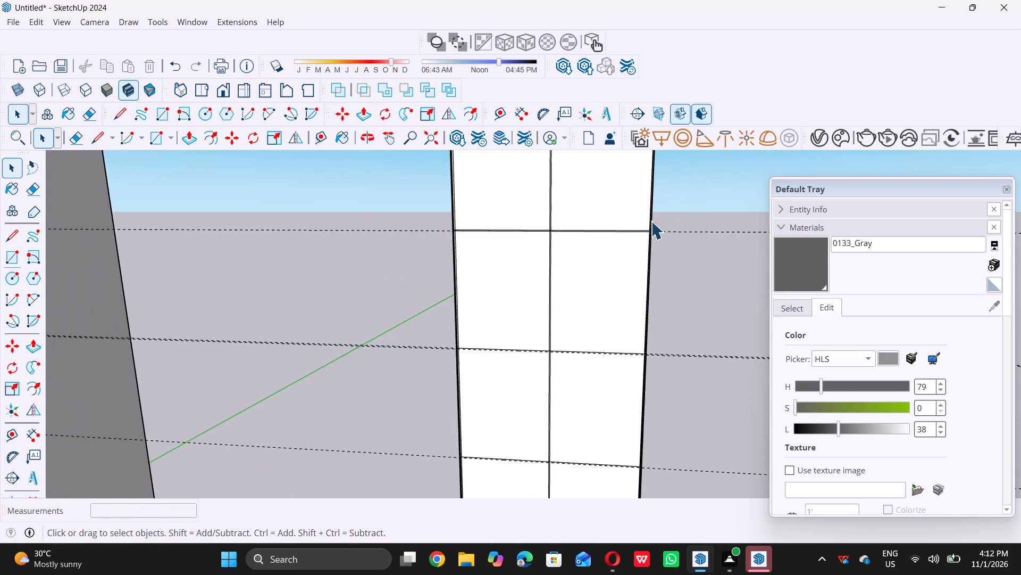
{"action": "scroll", "coordinate": [651, 221], "scroll_direction": "down", "scroll_amount": 7}
{"action": "scroll", "coordinate": [647, 265], "scroll_direction": "up", "scroll_amount": 17}
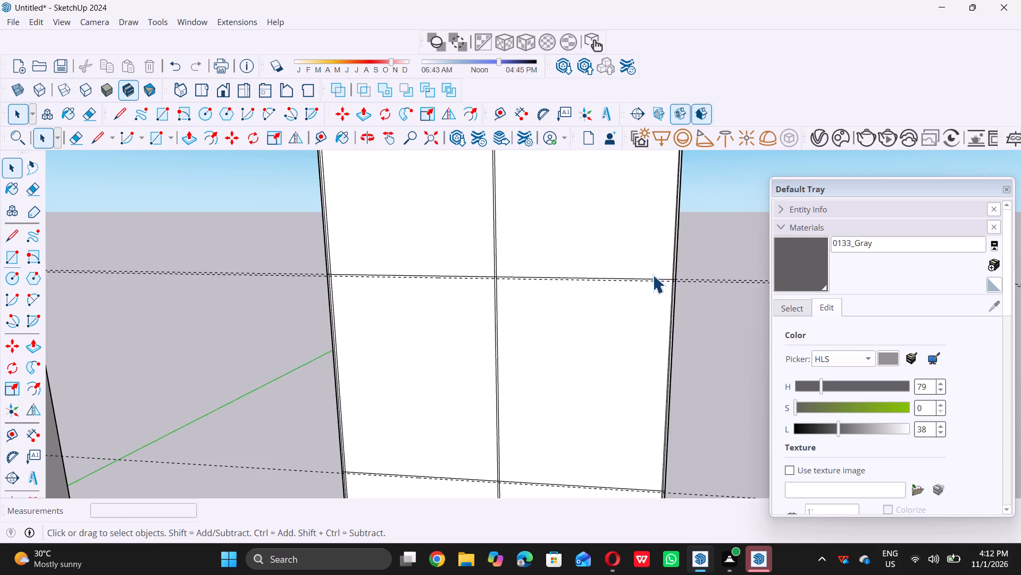
{"action": "scroll", "coordinate": [652, 275], "scroll_direction": "up", "scroll_amount": 11}
{"action": "key", "text": "l"}
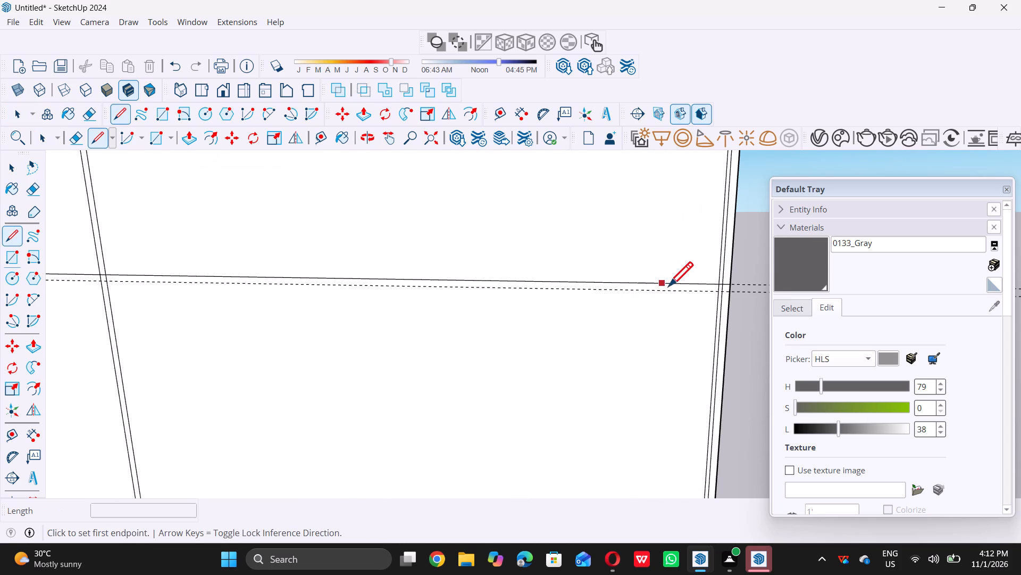
{"action": "scroll", "coordinate": [716, 295], "scroll_direction": "up", "scroll_amount": 12}
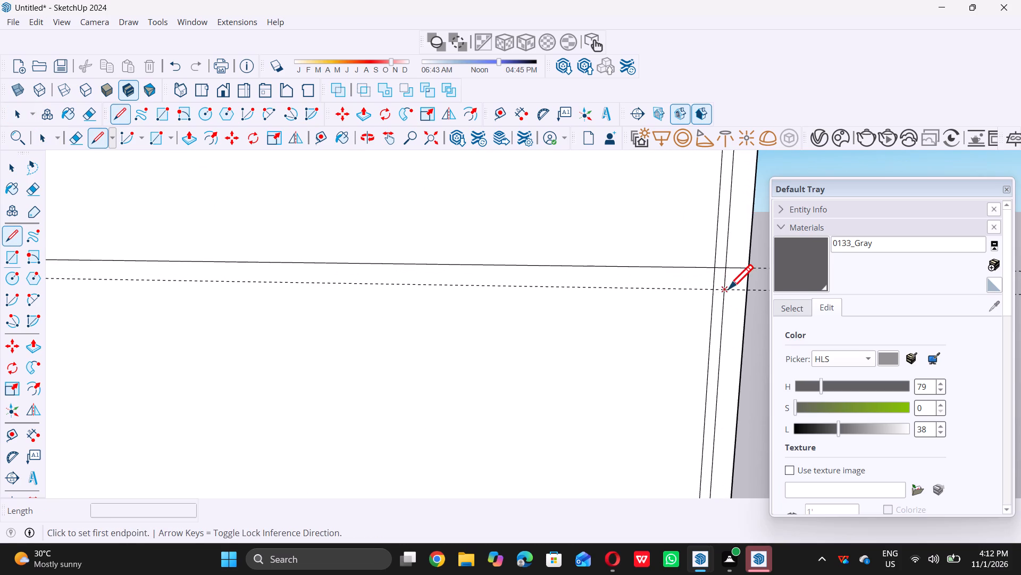
{"action": "left_click", "coordinate": [723, 289]}
{"action": "scroll", "coordinate": [723, 289], "scroll_direction": "down", "scroll_amount": 3}
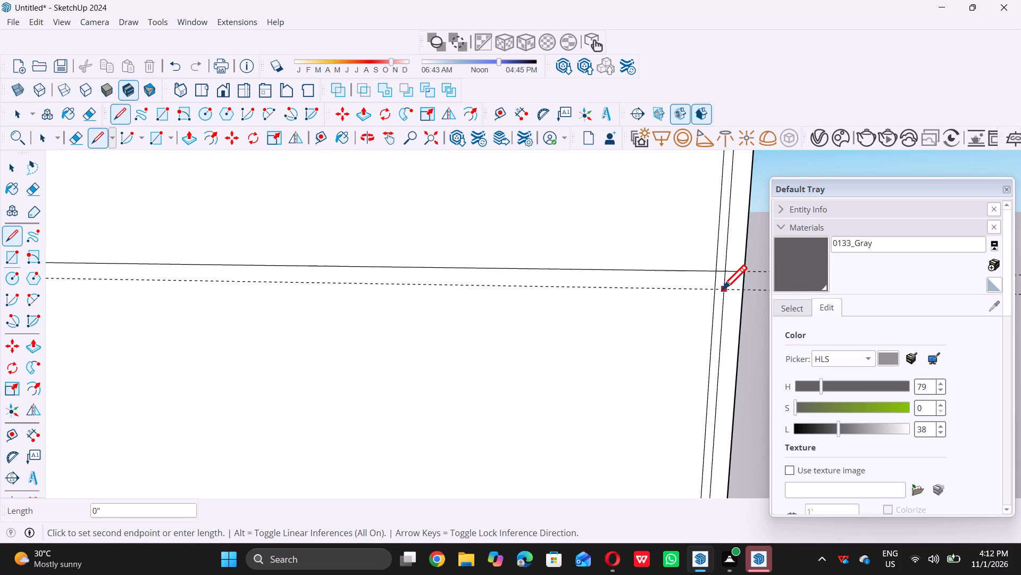
{"action": "scroll", "coordinate": [722, 289], "scroll_direction": "down", "scroll_amount": 20}
{"action": "scroll", "coordinate": [722, 289], "scroll_direction": "down", "scroll_amount": 4}
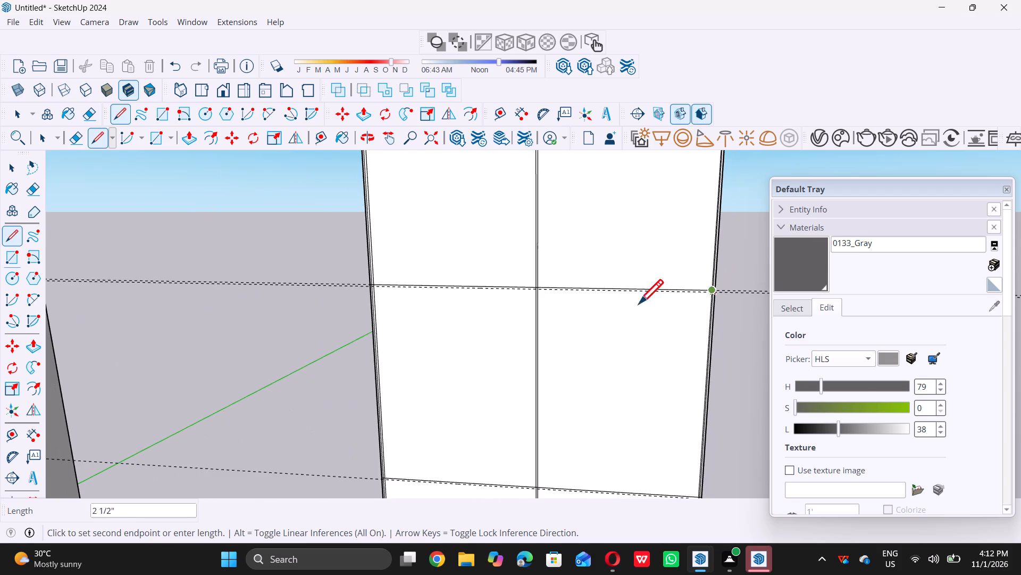
{"action": "scroll", "coordinate": [400, 291], "scroll_direction": "up", "scroll_amount": 9}
{"action": "scroll", "coordinate": [361, 286], "scroll_direction": "up", "scroll_amount": 12}
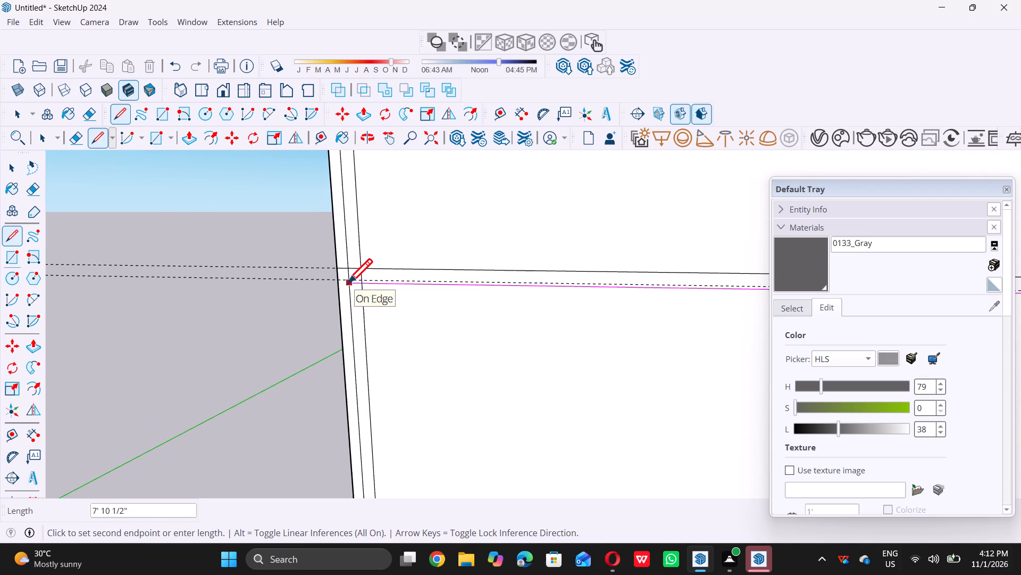
{"action": "double_click", "coordinate": [348, 280]}
Draw a horizontal line about 7' 10 1/2" long along the fourth joint guide from the top, between the left and right inset guide lines.
{"action": "scroll", "coordinate": [372, 297], "scroll_direction": "down", "scroll_amount": 3}
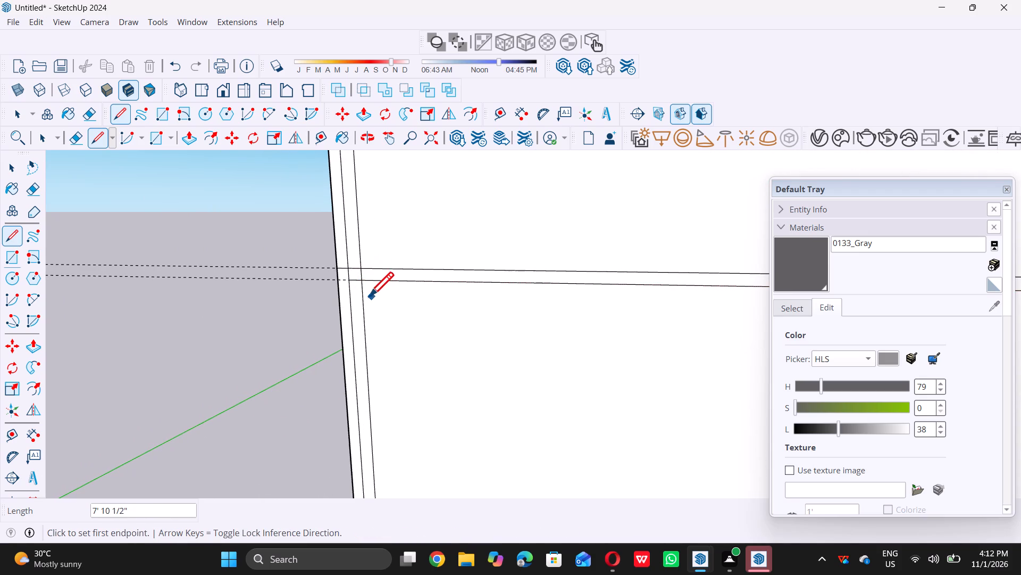
{"action": "scroll", "coordinate": [369, 296], "scroll_direction": "down", "scroll_amount": 20}
{"action": "scroll", "coordinate": [369, 296], "scroll_direction": "down", "scroll_amount": 11}
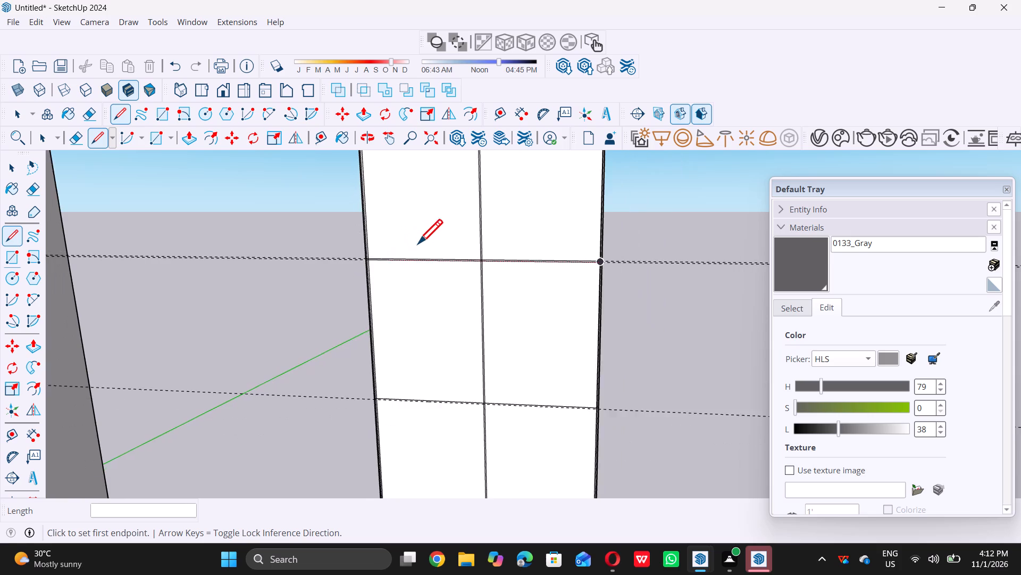
{"action": "scroll", "coordinate": [418, 243], "scroll_direction": "down", "scroll_amount": 3}
{"action": "scroll", "coordinate": [429, 352], "scroll_direction": "up", "scroll_amount": 15}
{"action": "scroll", "coordinate": [355, 321], "scroll_direction": "up", "scroll_amount": 2}
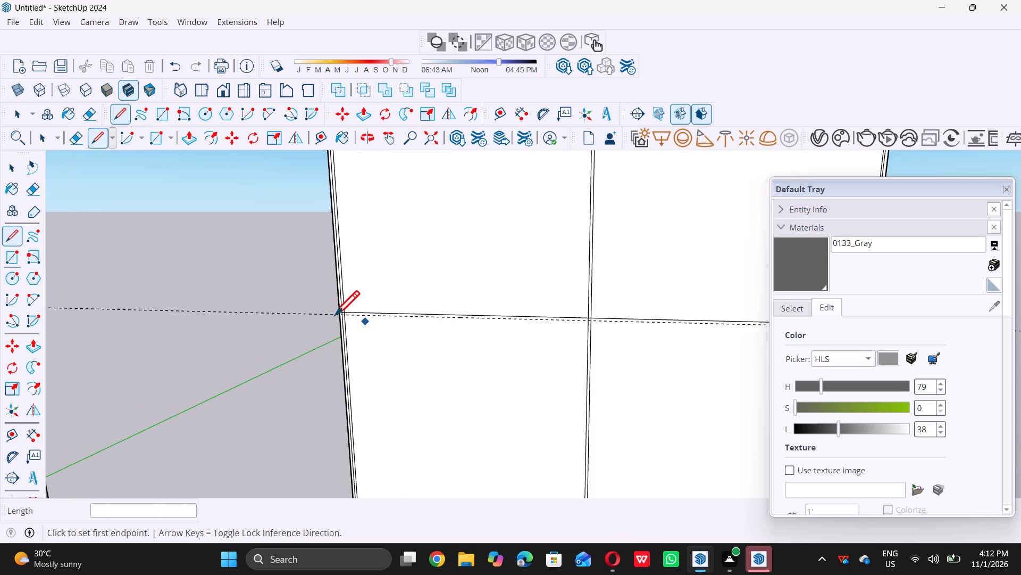
{"action": "scroll", "coordinate": [335, 315], "scroll_direction": "up", "scroll_amount": 4}
{"action": "scroll", "coordinate": [353, 319], "scroll_direction": "down", "scroll_amount": 3}
{"action": "scroll", "coordinate": [376, 319], "scroll_direction": "up", "scroll_amount": 2}
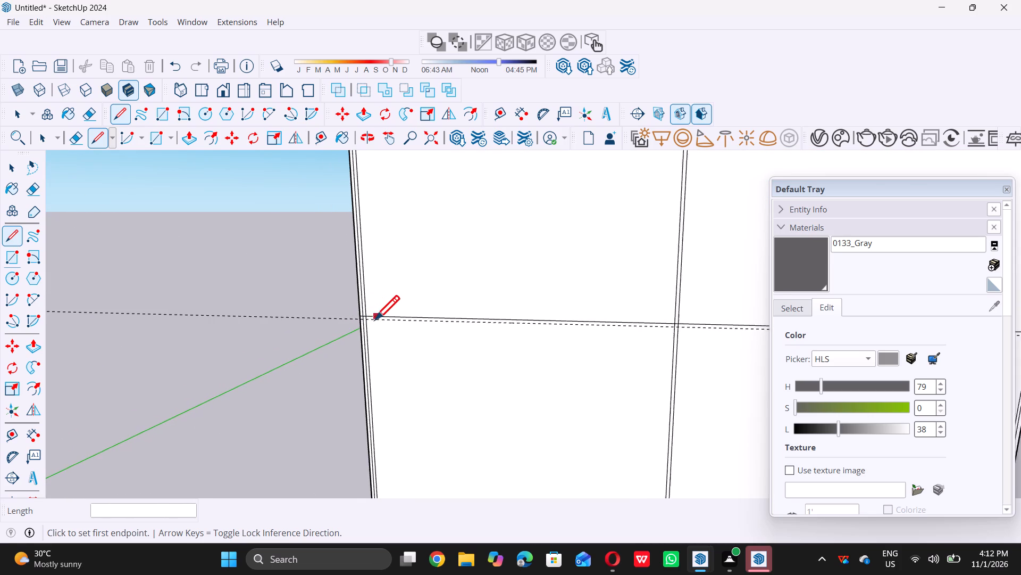
{"action": "scroll", "coordinate": [375, 319], "scroll_direction": "up", "scroll_amount": 15}
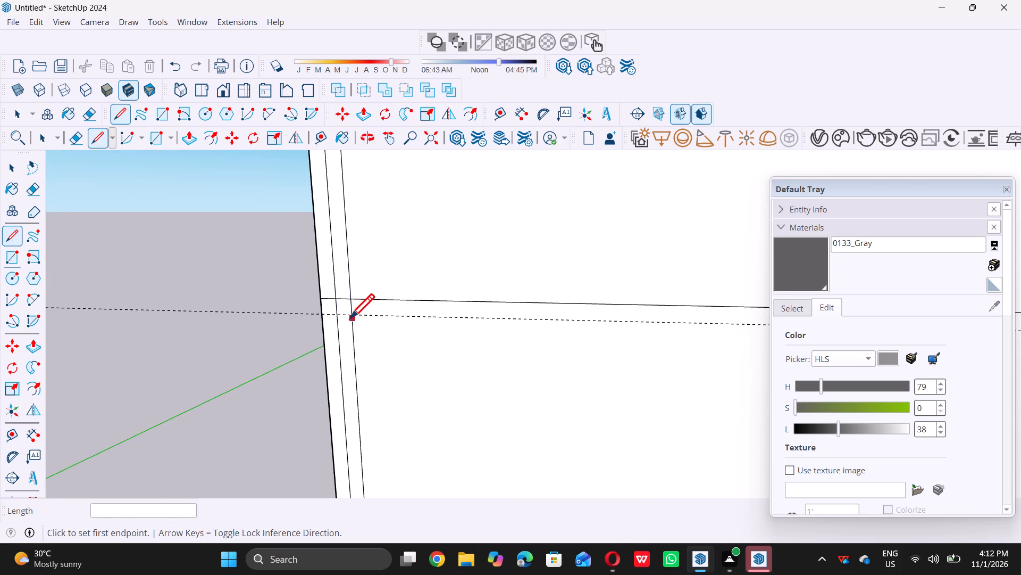
{"action": "left_click", "coordinate": [337, 315]}
{"action": "scroll", "coordinate": [337, 315], "scroll_direction": "down", "scroll_amount": 6}
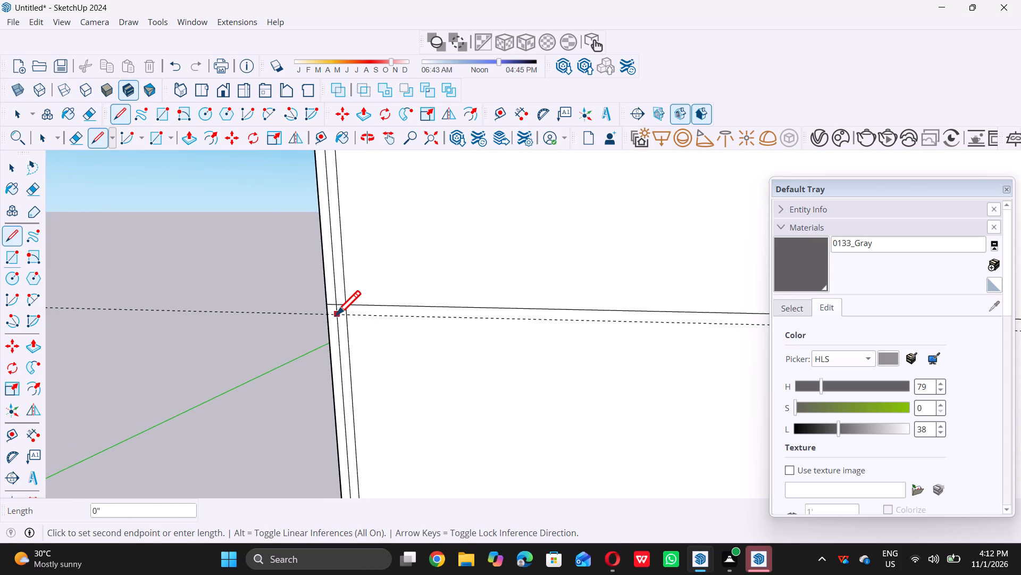
{"action": "scroll", "coordinate": [336, 315], "scroll_direction": "down", "scroll_amount": 20}
{"action": "scroll", "coordinate": [336, 315], "scroll_direction": "down", "scroll_amount": 6}
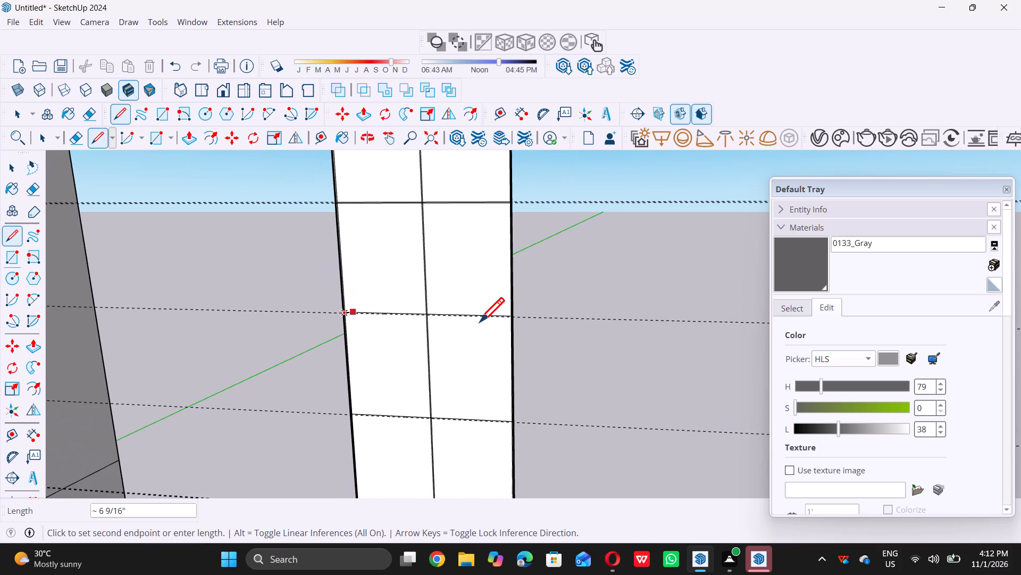
{"action": "scroll", "coordinate": [503, 317], "scroll_direction": "up", "scroll_amount": 19}
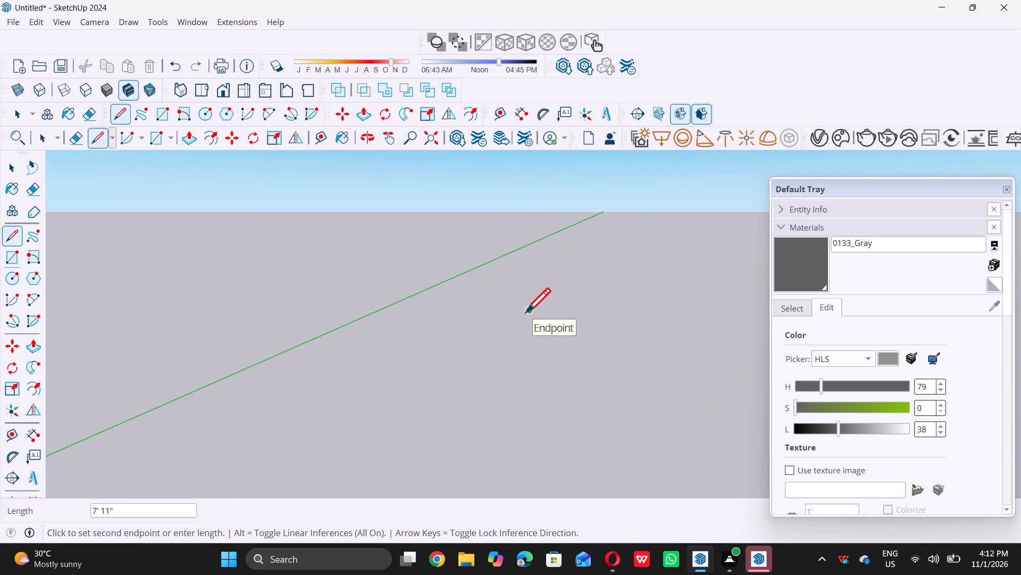
{"action": "scroll", "coordinate": [526, 312], "scroll_direction": "down", "scroll_amount": 5}
{"action": "scroll", "coordinate": [523, 316], "scroll_direction": "up", "scroll_amount": 8}
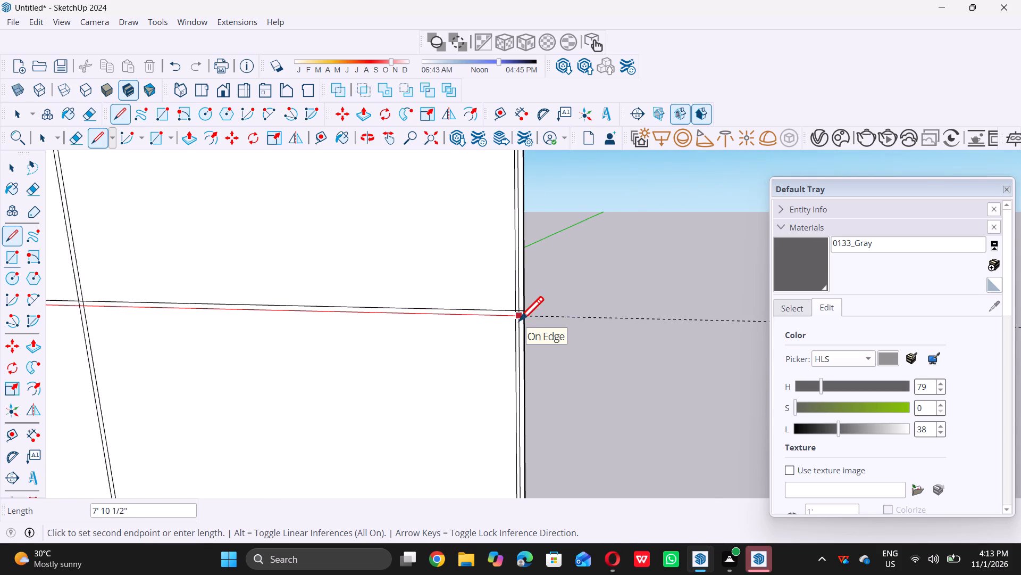
{"action": "scroll", "coordinate": [519, 321], "scroll_direction": "up", "scroll_amount": 3}
{"action": "double_click", "coordinate": [516, 317]}
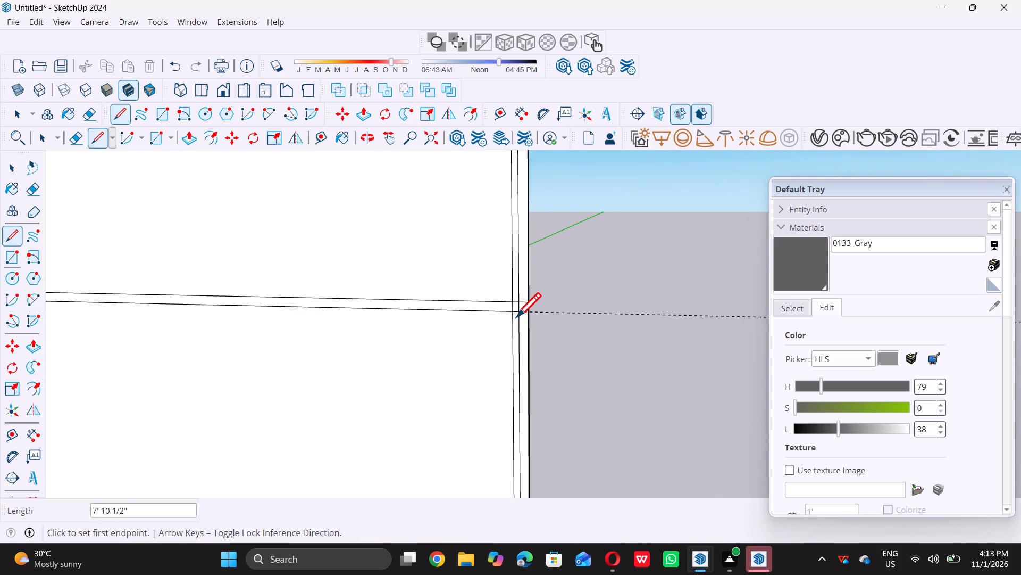
Draw a horizontal line about 7' 11 7/16" long along the fifth joint guide from the top, between the panel's left and right outer edges.
{"action": "scroll", "coordinate": [530, 340], "scroll_direction": "down", "scroll_amount": 16}
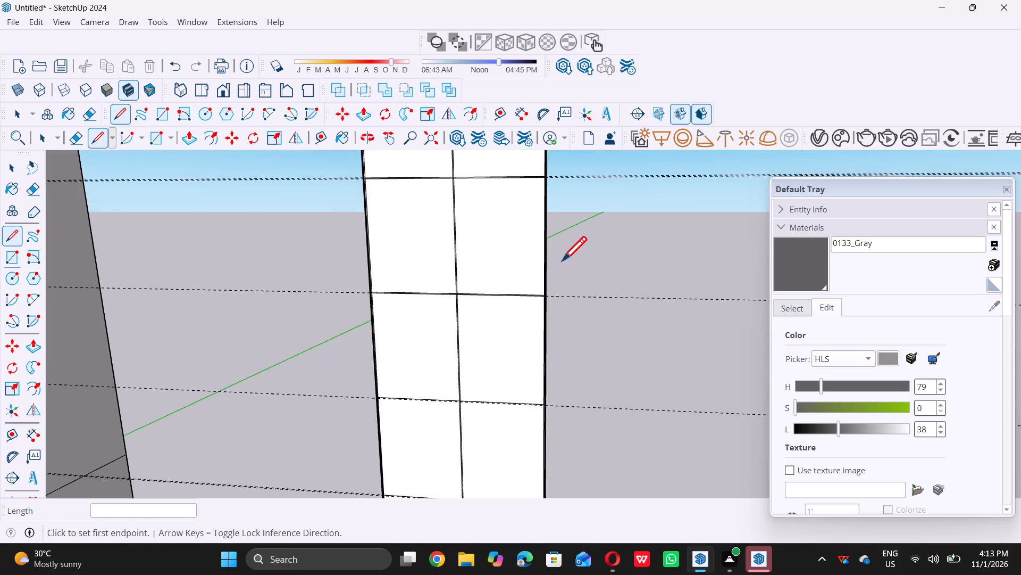
{"action": "scroll", "coordinate": [562, 260], "scroll_direction": "down", "scroll_amount": 9}
{"action": "scroll", "coordinate": [546, 322], "scroll_direction": "up", "scroll_amount": 11}
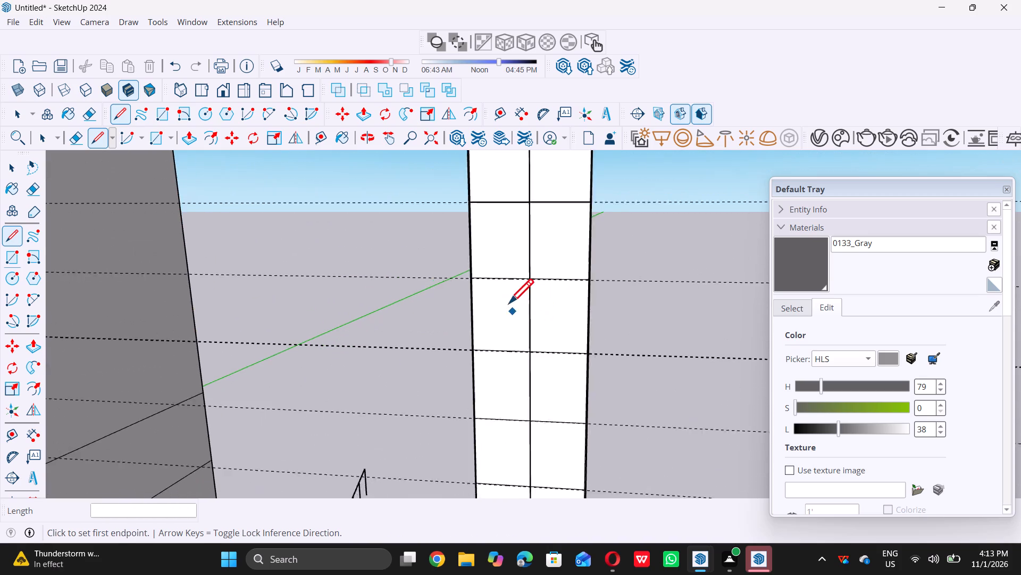
{"action": "scroll", "coordinate": [498, 284], "scroll_direction": "up", "scroll_amount": 14}
{"action": "scroll", "coordinate": [405, 261], "scroll_direction": "up", "scroll_amount": 9}
{"action": "scroll", "coordinate": [390, 259], "scroll_direction": "down", "scroll_amount": 6}
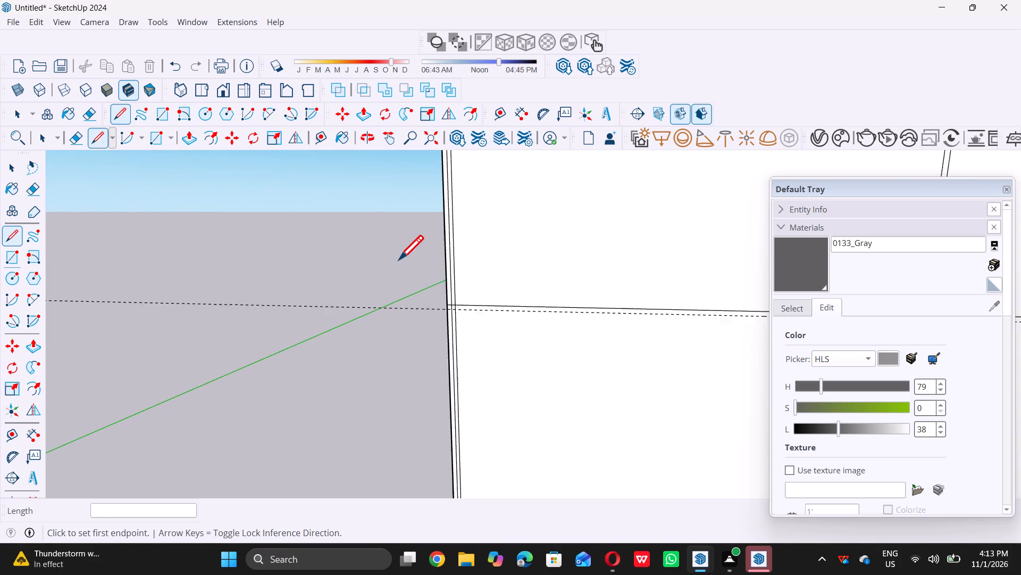
{"action": "scroll", "coordinate": [455, 291], "scroll_direction": "up", "scroll_amount": 16}
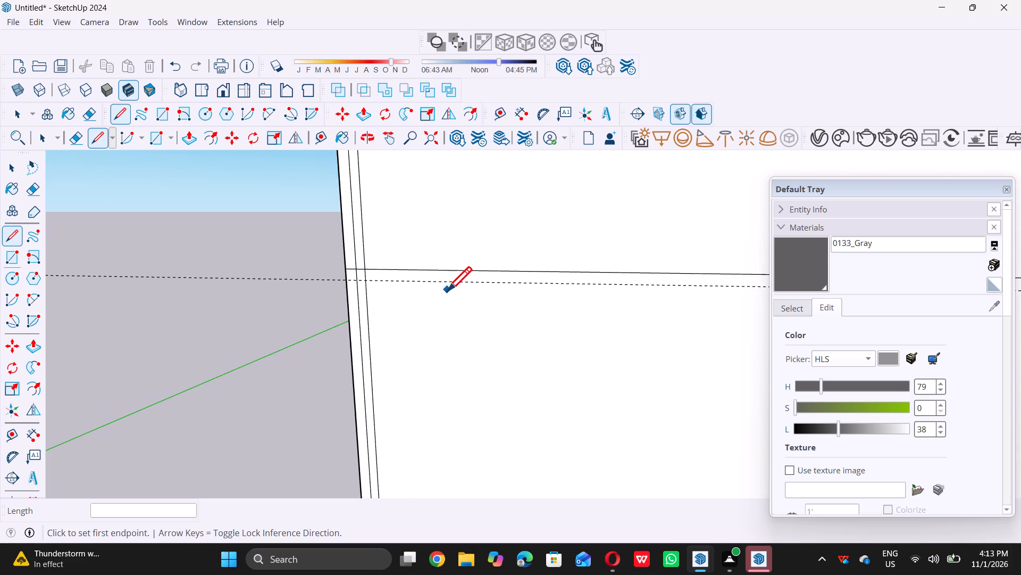
{"action": "double_click", "coordinate": [334, 279]}
{"action": "scroll", "coordinate": [334, 279], "scroll_direction": "down", "scroll_amount": 3}
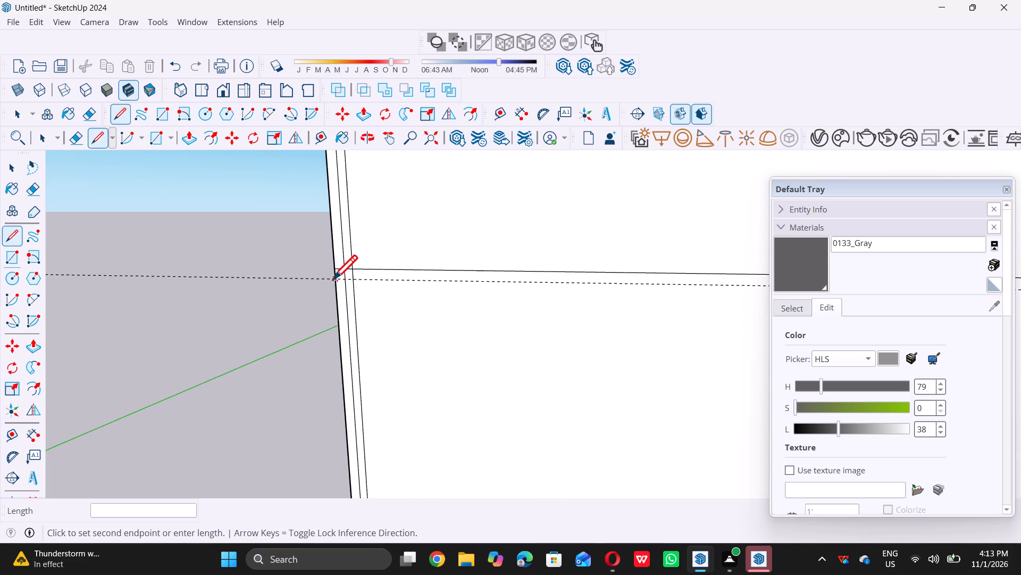
{"action": "scroll", "coordinate": [333, 279], "scroll_direction": "down", "scroll_amount": 13}
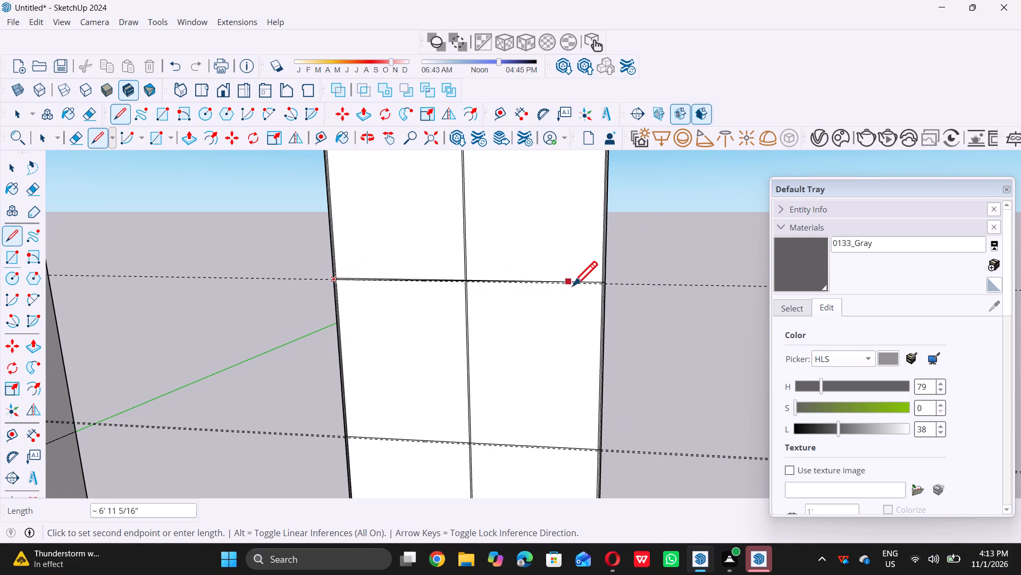
{"action": "scroll", "coordinate": [598, 285], "scroll_direction": "up", "scroll_amount": 8}
{"action": "scroll", "coordinate": [606, 284], "scroll_direction": "down", "scroll_amount": 4}
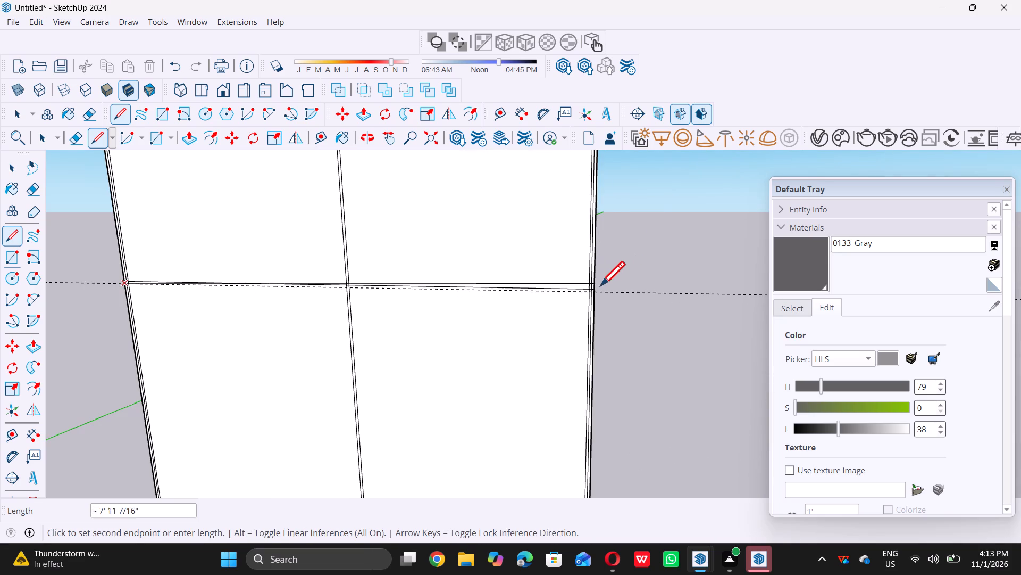
{"action": "scroll", "coordinate": [590, 300], "scroll_direction": "up", "scroll_amount": 11}
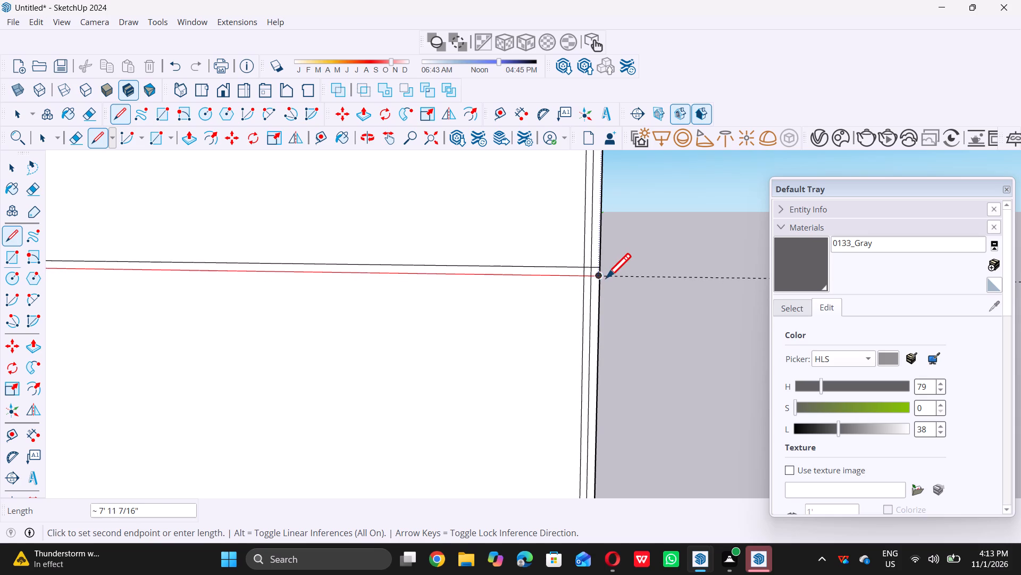
{"action": "double_click", "coordinate": [605, 276]}
{"action": "scroll", "coordinate": [607, 276], "scroll_direction": "down", "scroll_amount": 11}
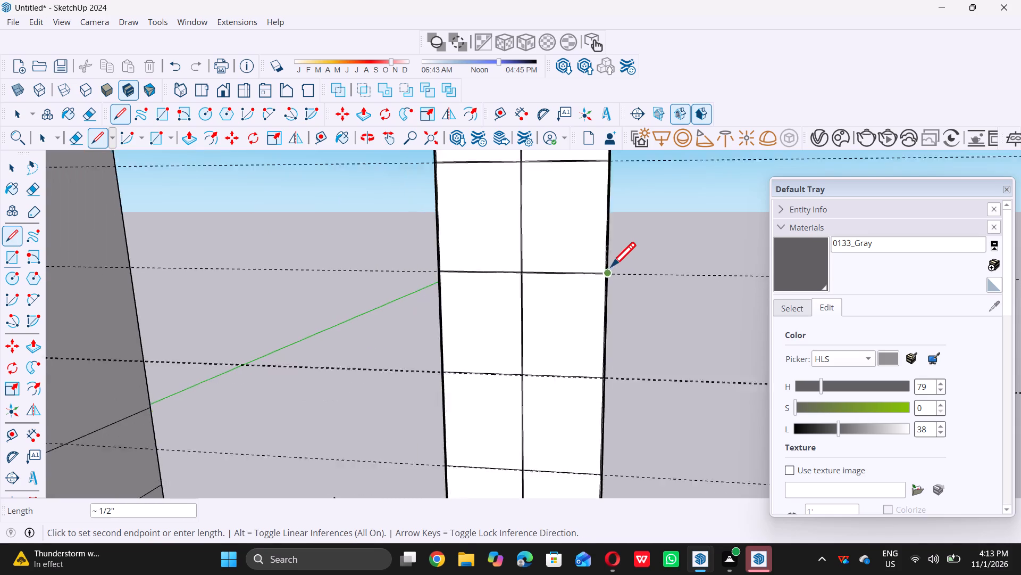
{"action": "scroll", "coordinate": [611, 266], "scroll_direction": "down", "scroll_amount": 11}
{"action": "scroll", "coordinate": [610, 300], "scroll_direction": "up", "scroll_amount": 5}
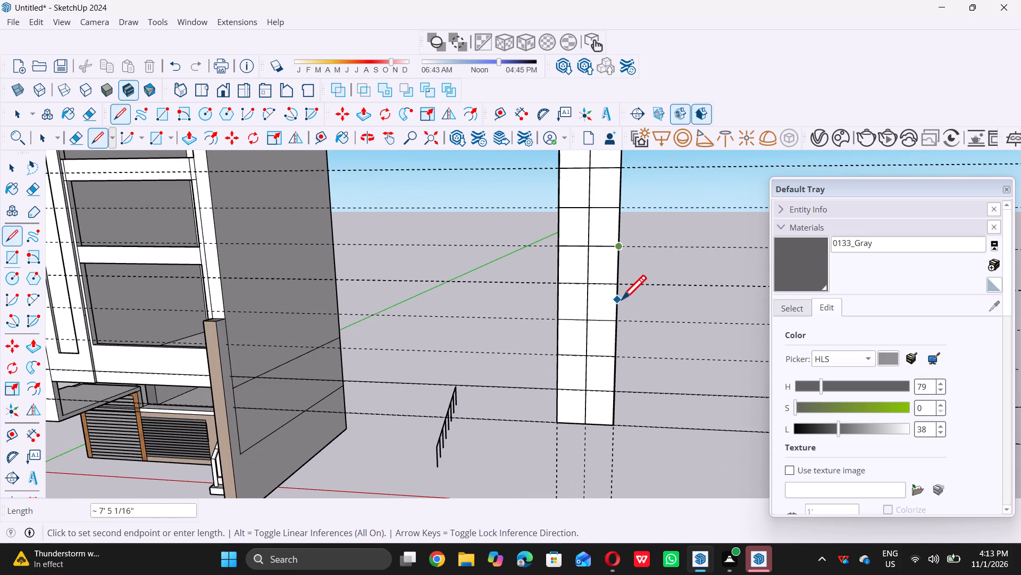
{"action": "key", "text": "space"}
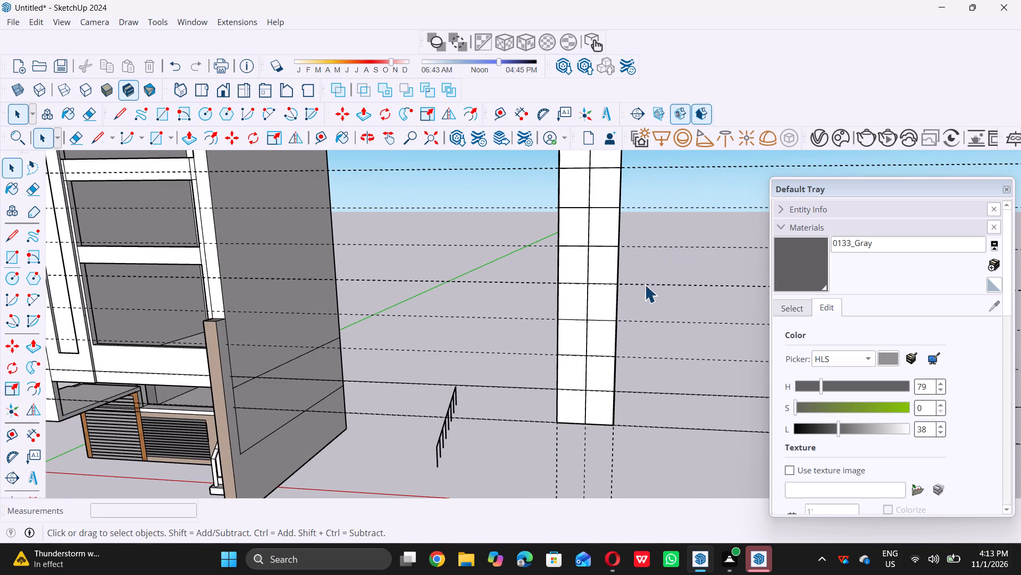
Draw a horizontal line about 7' 11" long along the guide just below the last traced joint line, from the panel's right to left outer edge.
{"action": "key", "text": "l"}
{"action": "scroll", "coordinate": [619, 293], "scroll_direction": "up", "scroll_amount": 12}
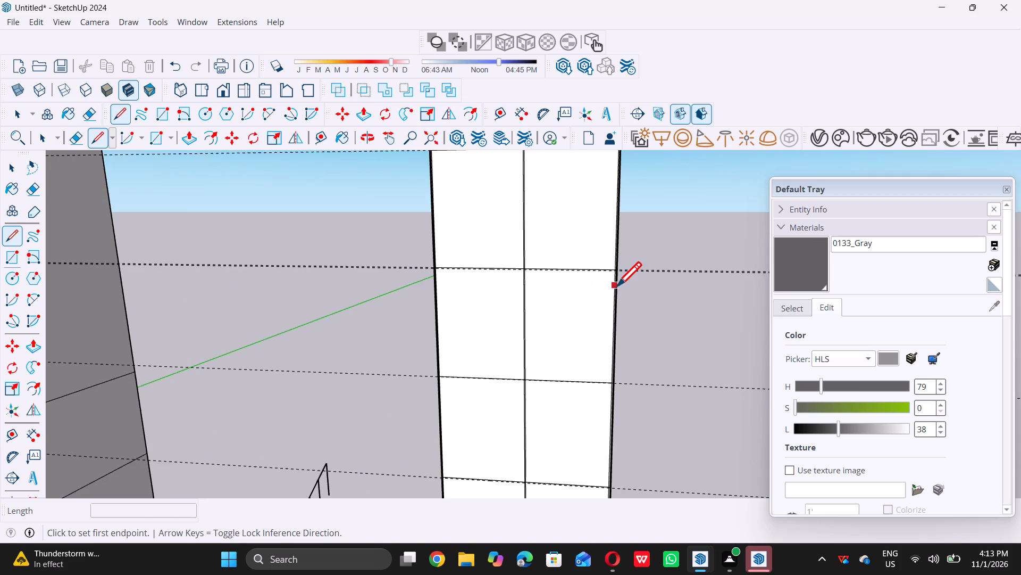
{"action": "scroll", "coordinate": [617, 286], "scroll_direction": "up", "scroll_amount": 20}
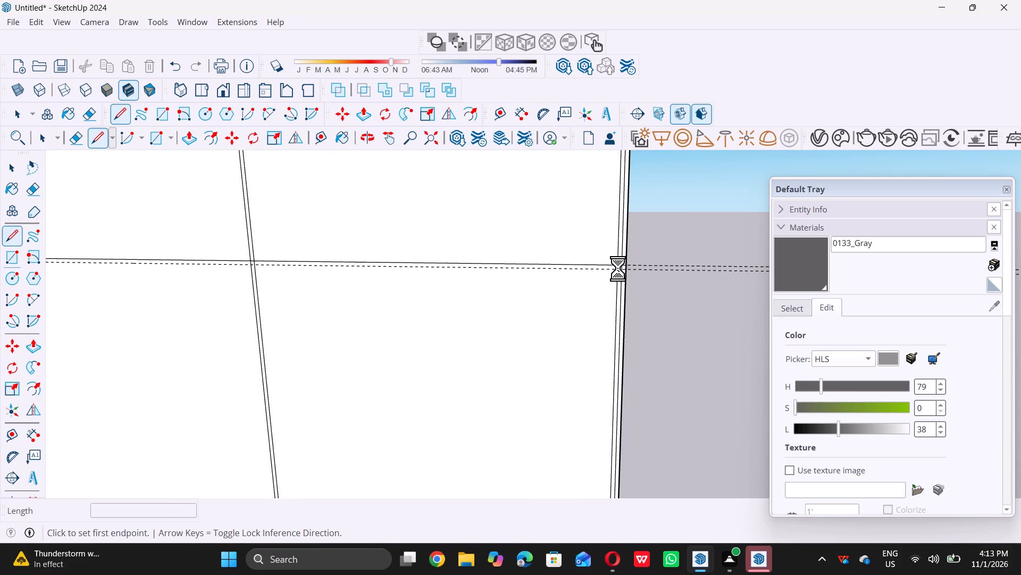
{"action": "scroll", "coordinate": [618, 268], "scroll_direction": "up", "scroll_amount": 17}
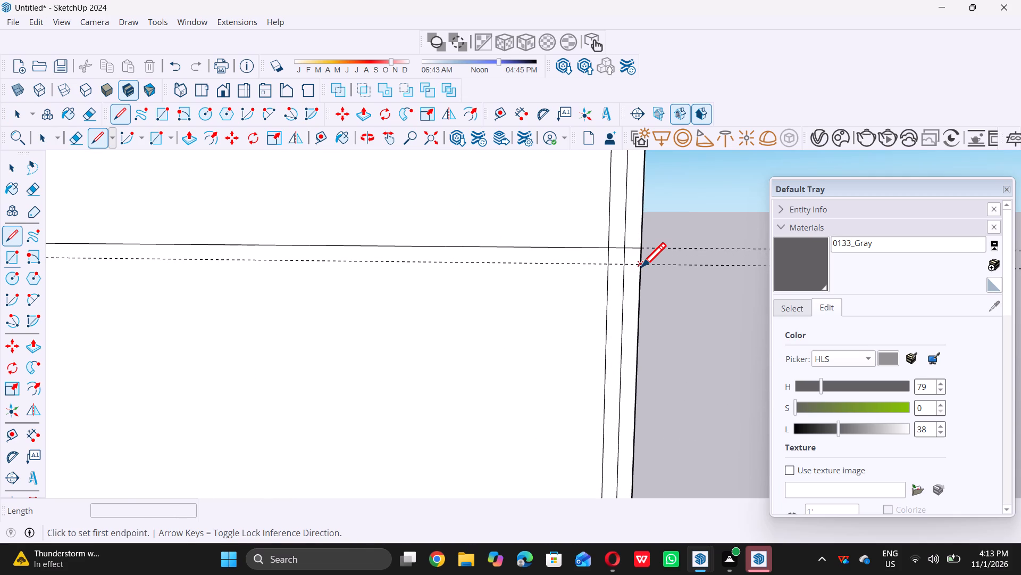
{"action": "double_click", "coordinate": [641, 267]}
{"action": "scroll", "coordinate": [641, 266], "scroll_direction": "down", "scroll_amount": 20}
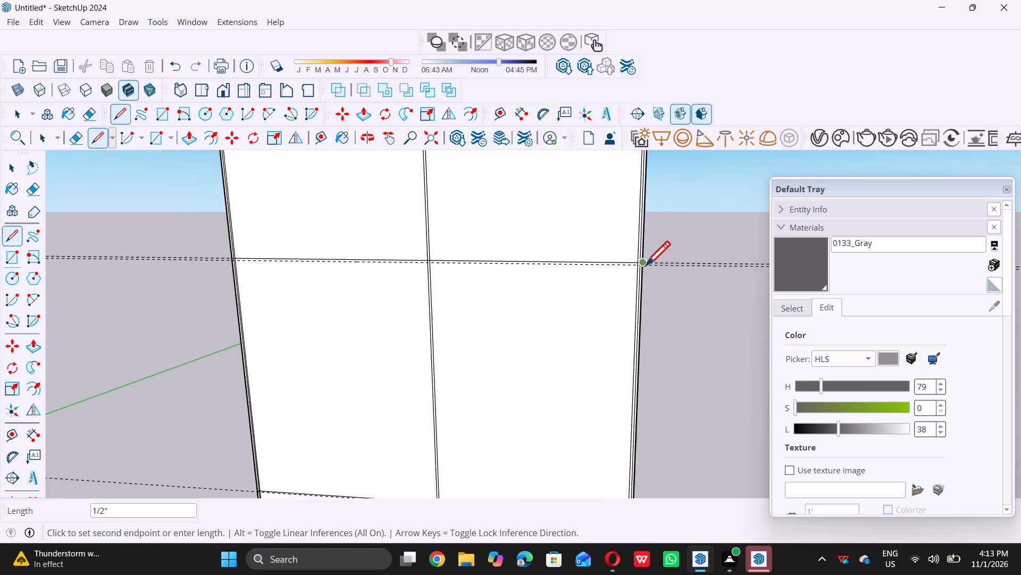
{"action": "scroll", "coordinate": [646, 265], "scroll_direction": "down", "scroll_amount": 3}
{"action": "scroll", "coordinate": [440, 269], "scroll_direction": "up", "scroll_amount": 9}
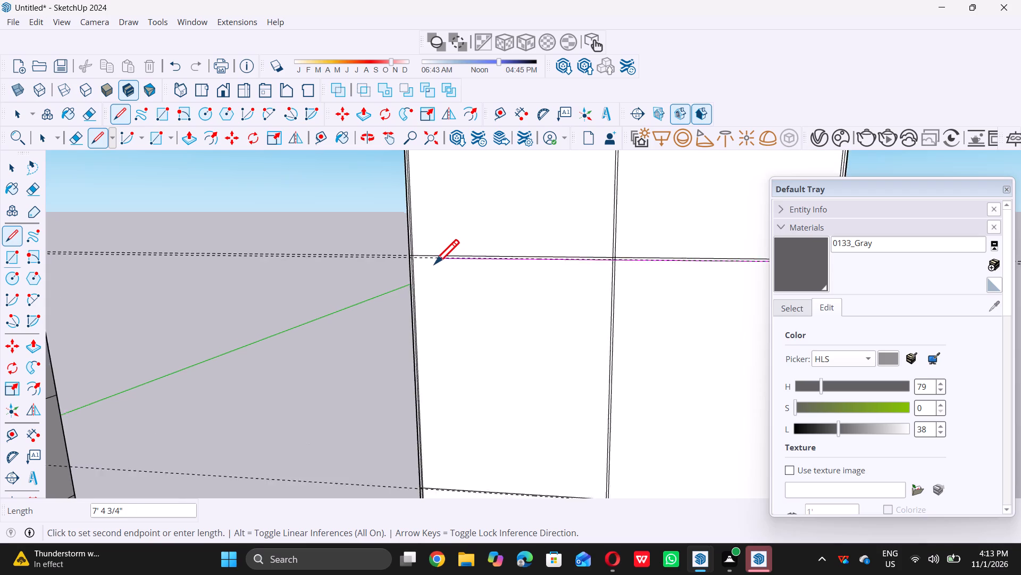
{"action": "scroll", "coordinate": [432, 262], "scroll_direction": "up", "scroll_amount": 11}
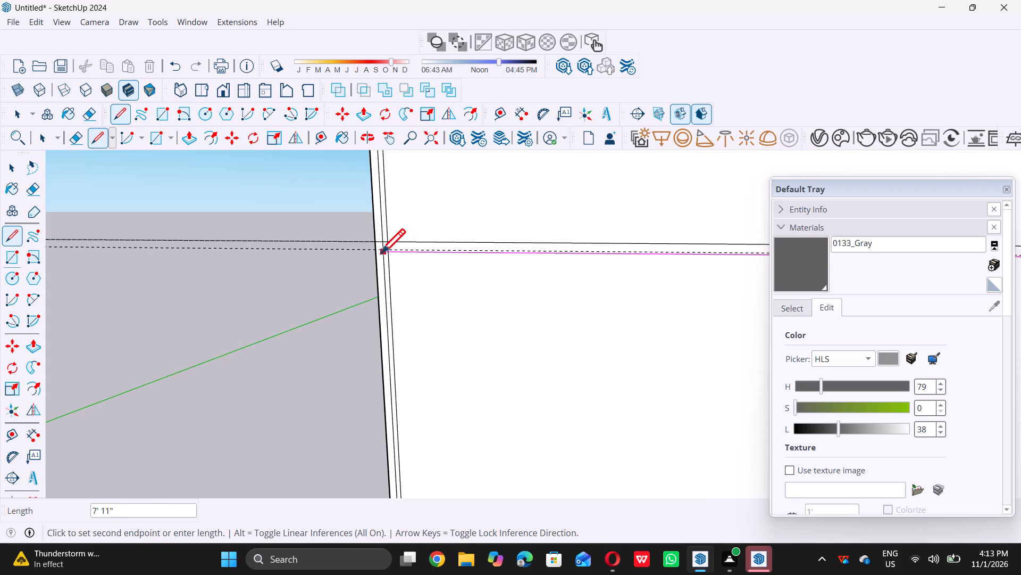
{"action": "triple_click", "coordinate": [372, 250]}
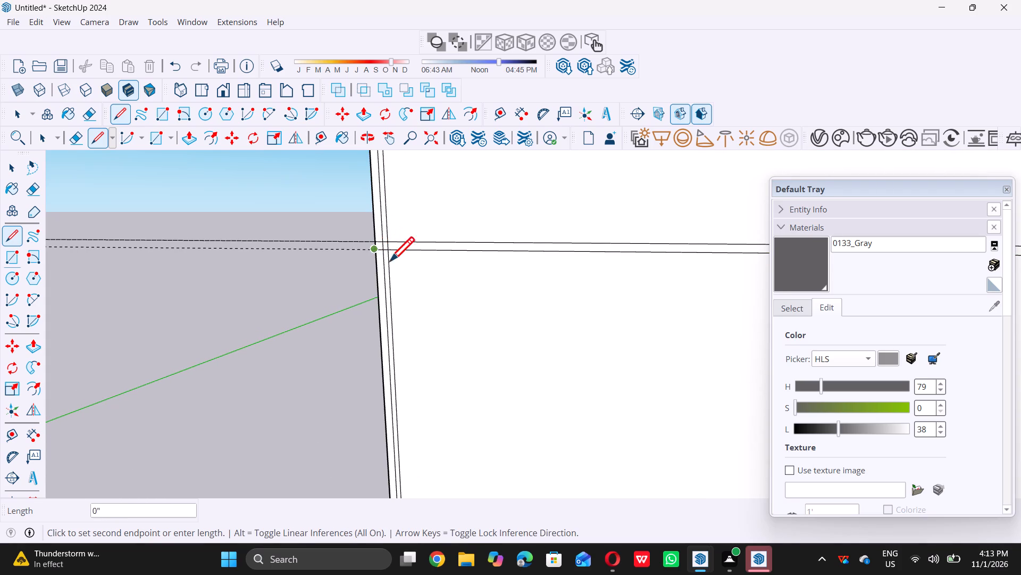
{"action": "key", "text": "space"}
Draw a horizontal line about 7' 11" long along the lower guide of the next joint down, from the panel's left toward its right outer edge.
{"action": "scroll", "coordinate": [412, 287], "scroll_direction": "down", "scroll_amount": 2}
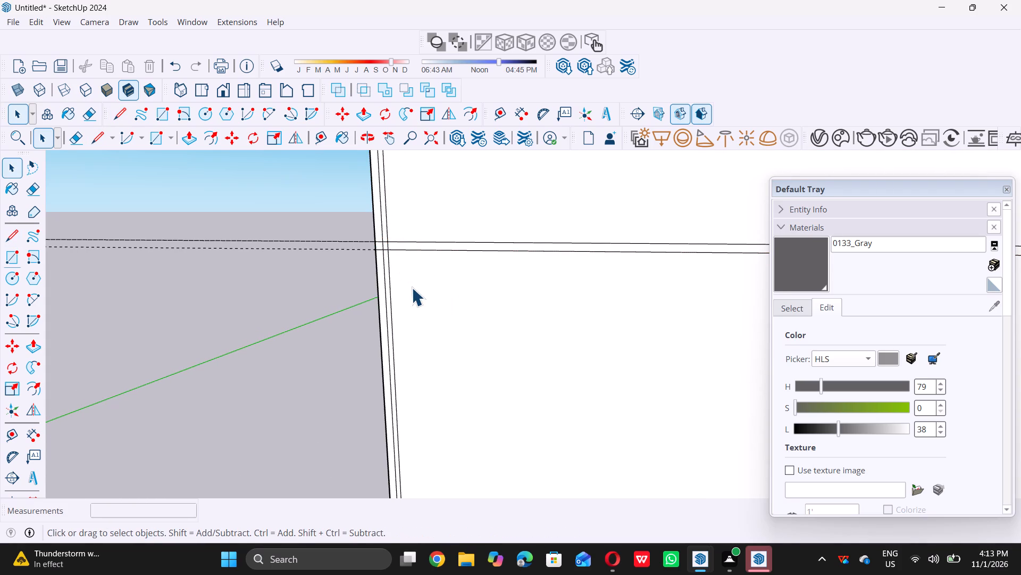
{"action": "scroll", "coordinate": [412, 287], "scroll_direction": "down", "scroll_amount": 20}
{"action": "scroll", "coordinate": [412, 287], "scroll_direction": "down", "scroll_amount": 4}
{"action": "scroll", "coordinate": [480, 357], "scroll_direction": "up", "scroll_amount": 3}
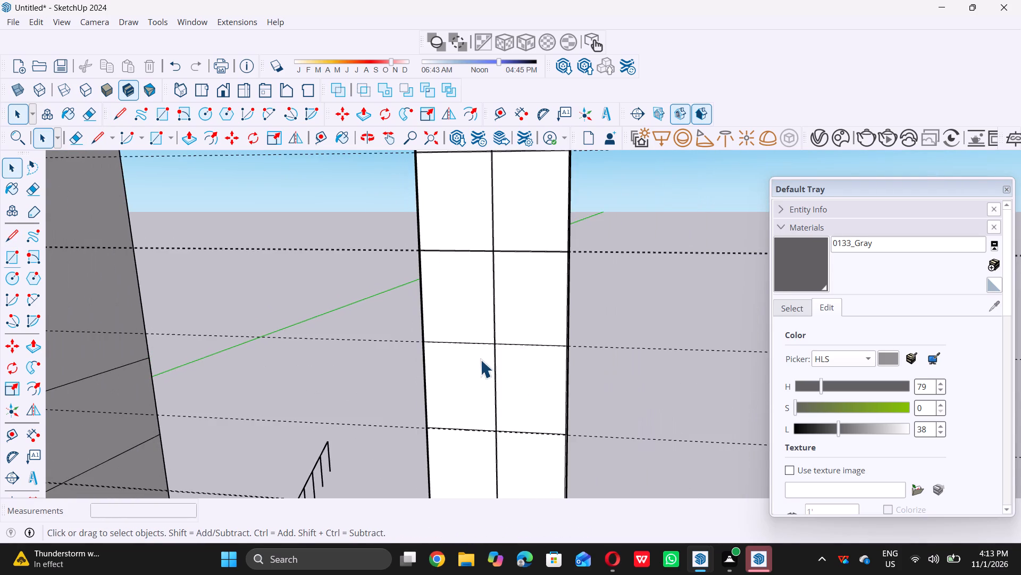
{"action": "scroll", "coordinate": [480, 359], "scroll_direction": "up", "scroll_amount": 2}
{"action": "scroll", "coordinate": [428, 346], "scroll_direction": "up", "scroll_amount": 16}
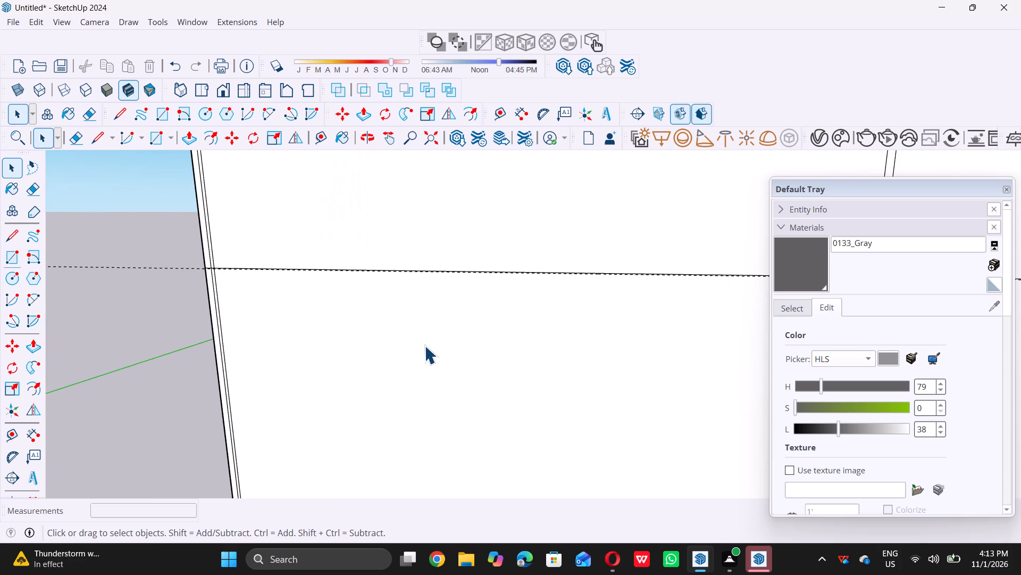
{"action": "key", "text": "l"}
{"action": "scroll", "coordinate": [208, 279], "scroll_direction": "up", "scroll_amount": 7}
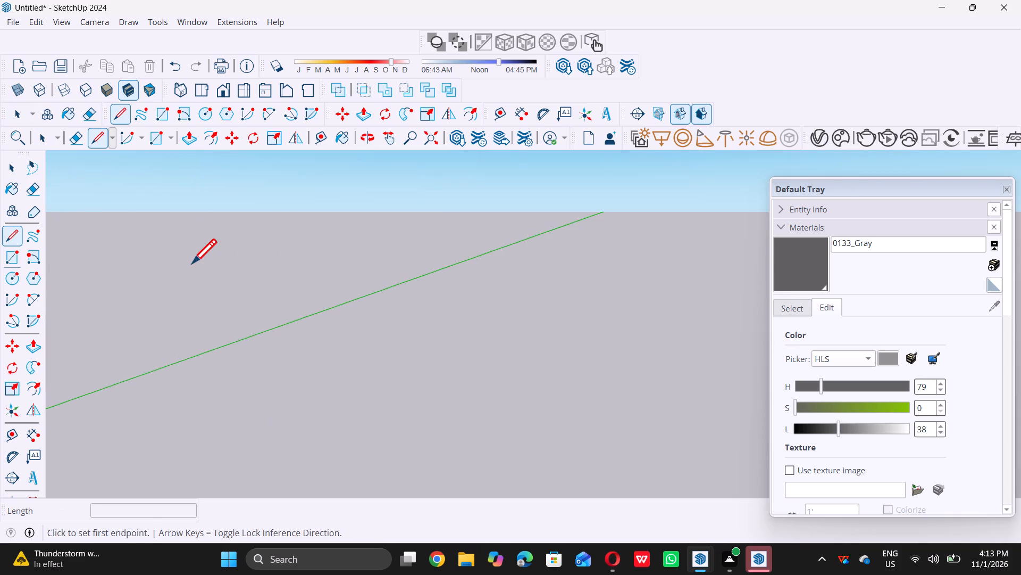
{"action": "scroll", "coordinate": [192, 263], "scroll_direction": "down", "scroll_amount": 8}
{"action": "scroll", "coordinate": [211, 273], "scroll_direction": "up", "scroll_amount": 4}
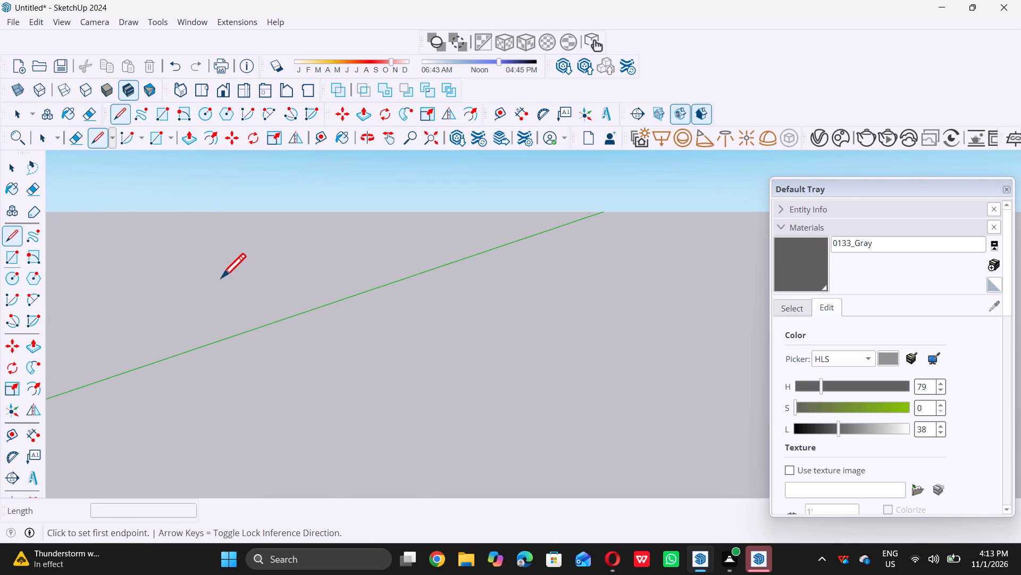
{"action": "scroll", "coordinate": [221, 277], "scroll_direction": "down", "scroll_amount": 3}
{"action": "scroll", "coordinate": [246, 282], "scroll_direction": "up", "scroll_amount": 18}
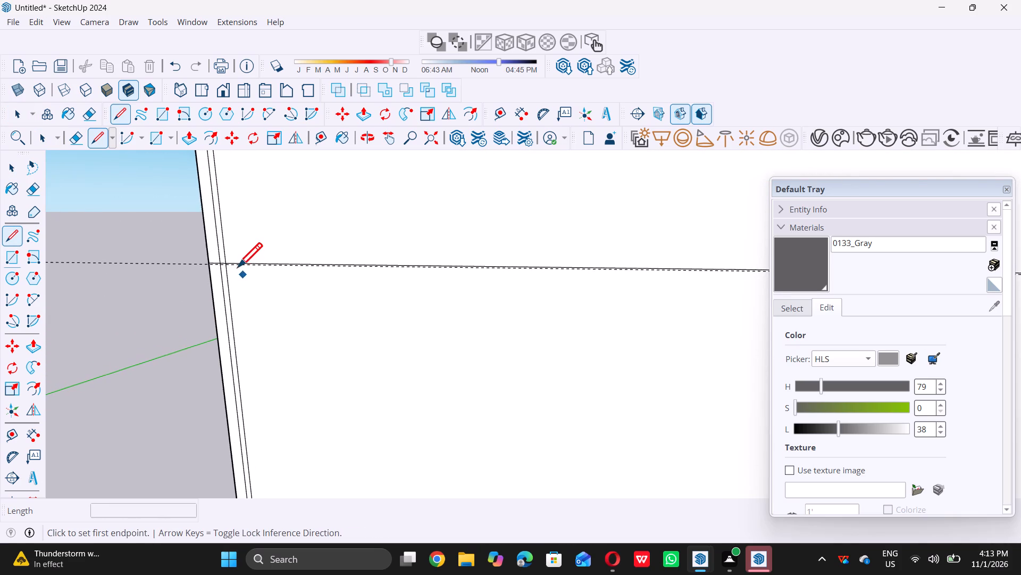
{"action": "scroll", "coordinate": [223, 266], "scroll_direction": "up", "scroll_amount": 18}
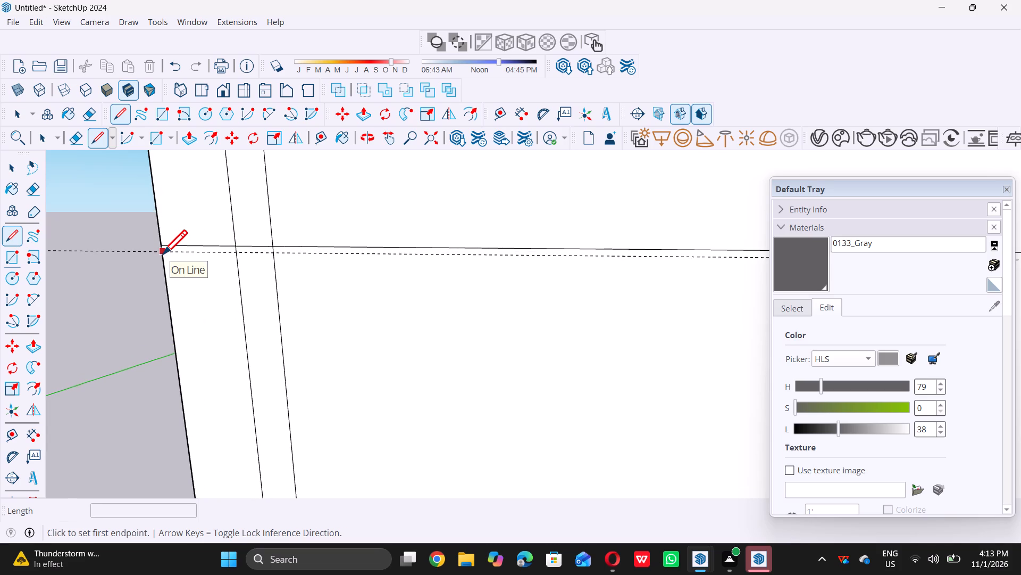
{"action": "scroll", "coordinate": [163, 254], "scroll_direction": "up", "scroll_amount": 5}
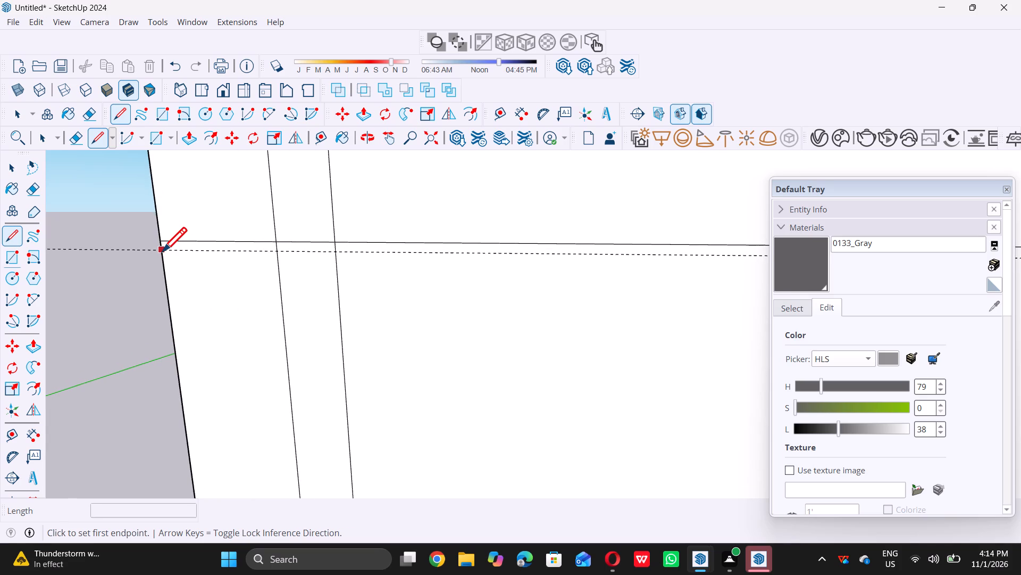
{"action": "double_click", "coordinate": [162, 251]}
{"action": "scroll", "coordinate": [312, 269], "scroll_direction": "down", "scroll_amount": 11}
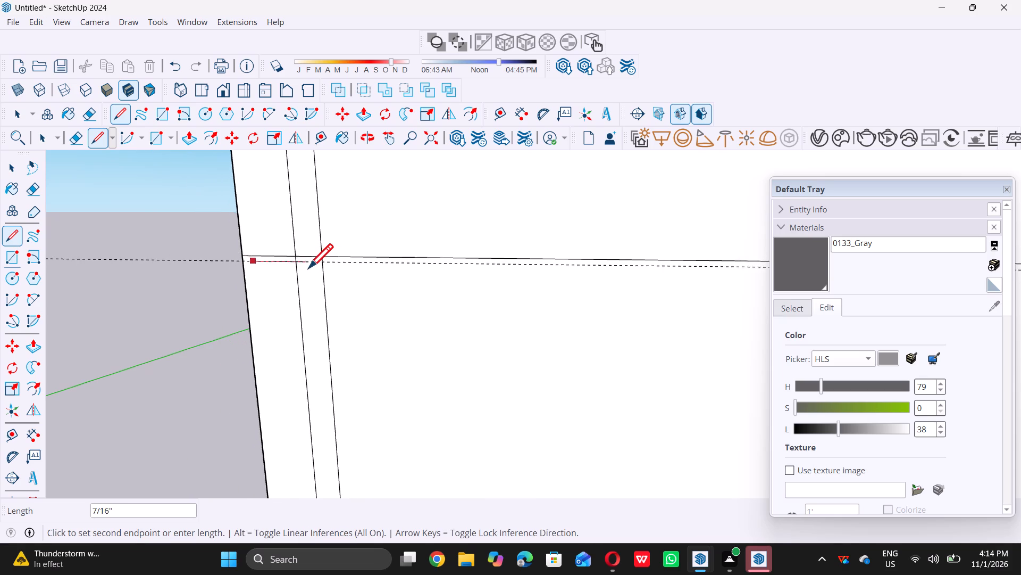
{"action": "scroll", "coordinate": [308, 268], "scroll_direction": "down", "scroll_amount": 20}
{"action": "scroll", "coordinate": [308, 268], "scroll_direction": "down", "scroll_amount": 9}
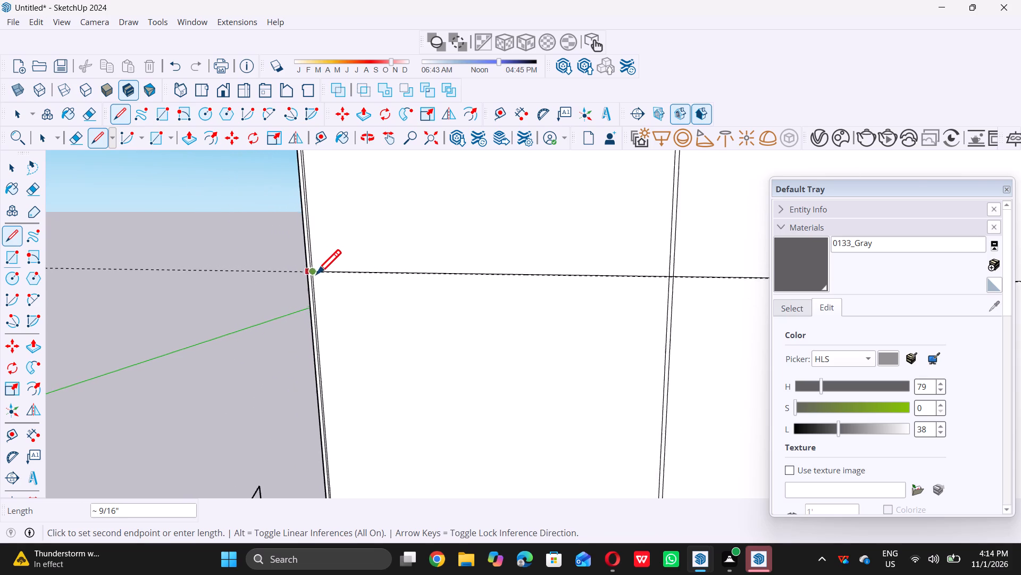
{"action": "scroll", "coordinate": [316, 274], "scroll_direction": "down", "scroll_amount": 3}
{"action": "scroll", "coordinate": [461, 270], "scroll_direction": "down", "scroll_amount": 6}
{"action": "scroll", "coordinate": [671, 276], "scroll_direction": "up", "scroll_amount": 4}
{"action": "scroll", "coordinate": [744, 282], "scroll_direction": "up", "scroll_amount": 5}
{"action": "scroll", "coordinate": [743, 281], "scroll_direction": "down", "scroll_amount": 4}
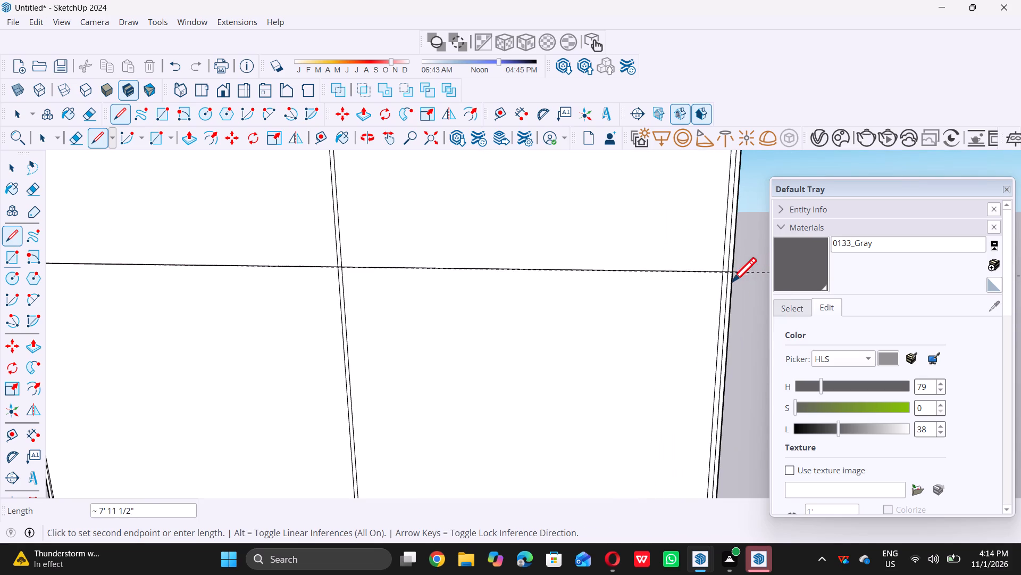
{"action": "scroll", "coordinate": [714, 275], "scroll_direction": "up", "scroll_amount": 12}
{"action": "scroll", "coordinate": [747, 269], "scroll_direction": "down", "scroll_amount": 3}
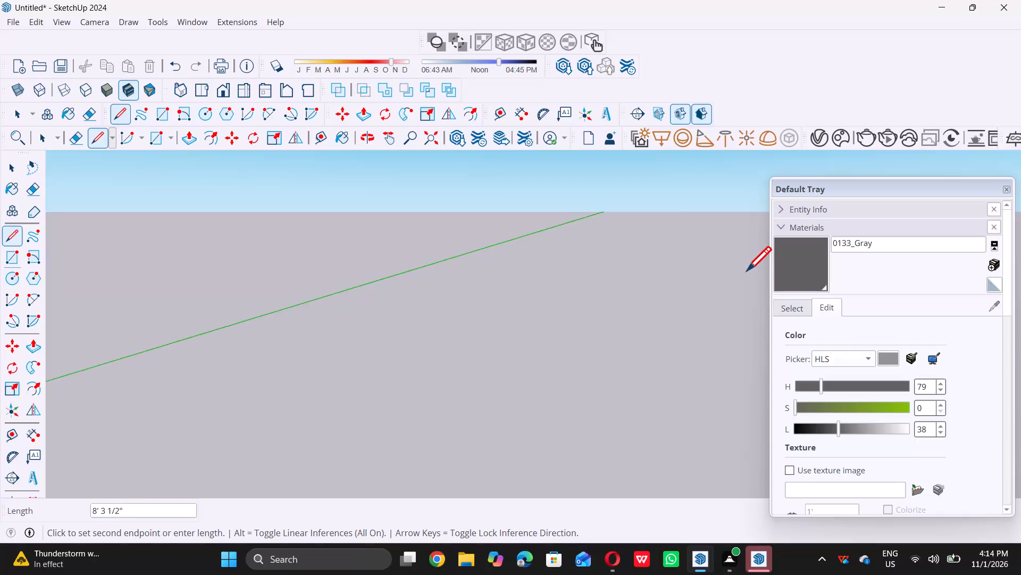
{"action": "scroll", "coordinate": [702, 289], "scroll_direction": "up", "scroll_amount": 1}
{"action": "scroll", "coordinate": [683, 275], "scroll_direction": "down", "scroll_amount": 2}
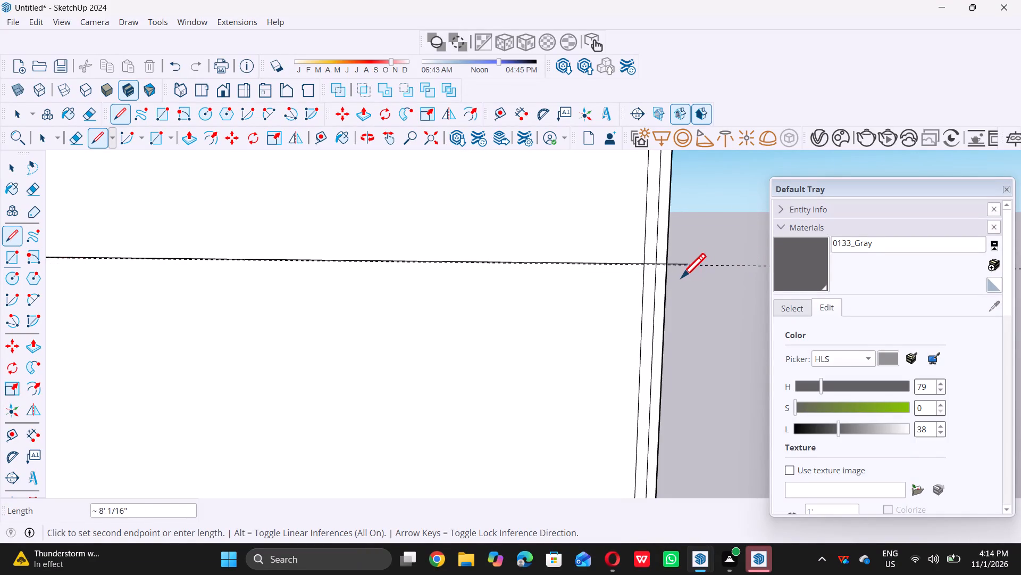
{"action": "scroll", "coordinate": [664, 265], "scroll_direction": "up", "scroll_amount": 11}
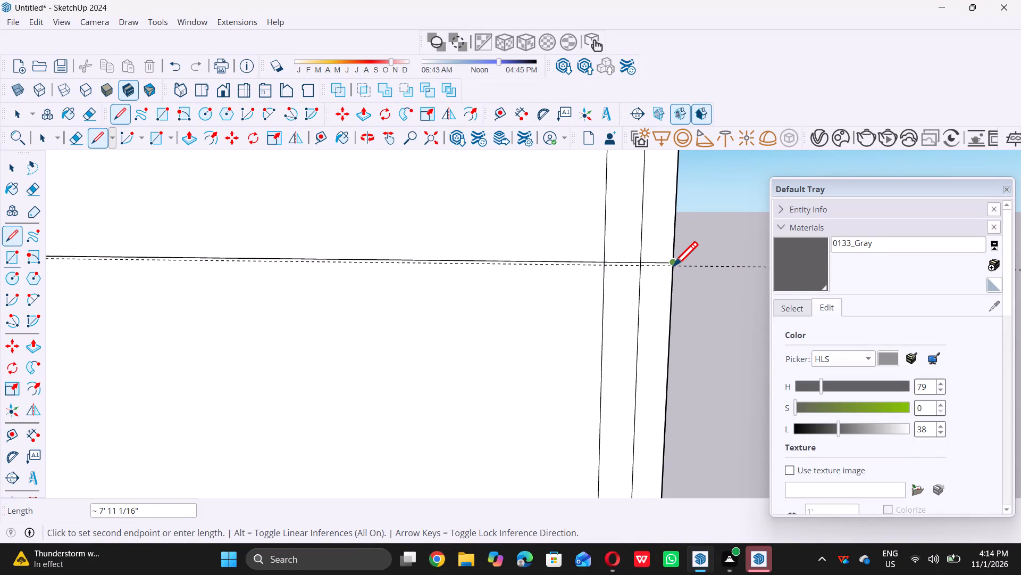
{"action": "scroll", "coordinate": [673, 266], "scroll_direction": "up", "scroll_amount": 5}
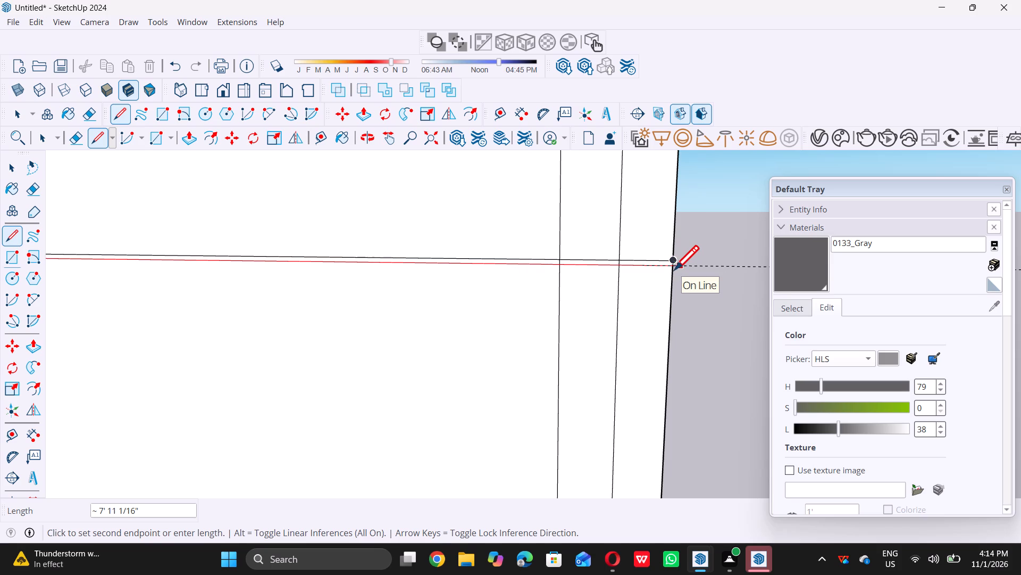
{"action": "scroll", "coordinate": [672, 267], "scroll_direction": "up", "scroll_amount": 5}
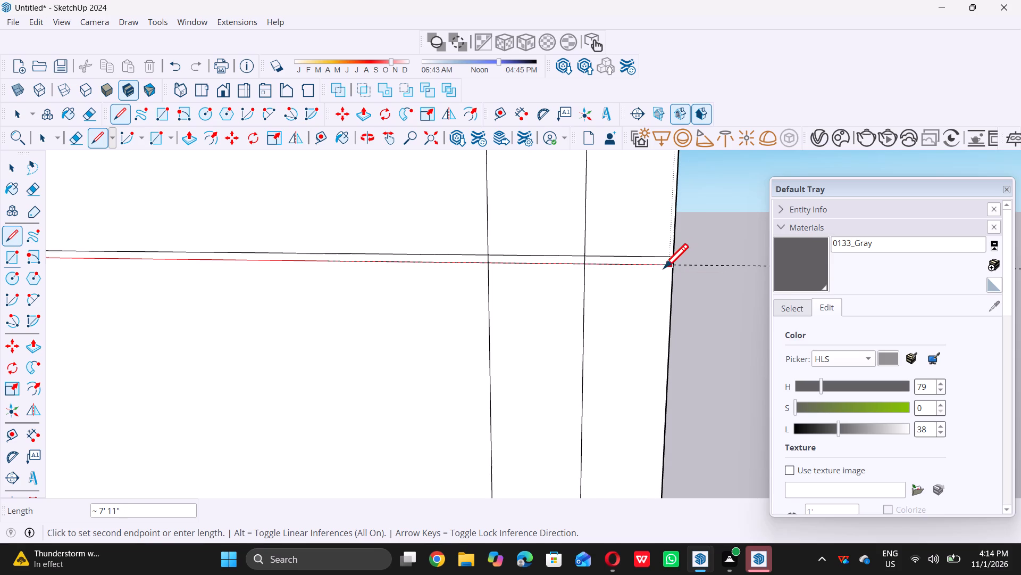
{"action": "double_click", "coordinate": [671, 265]}
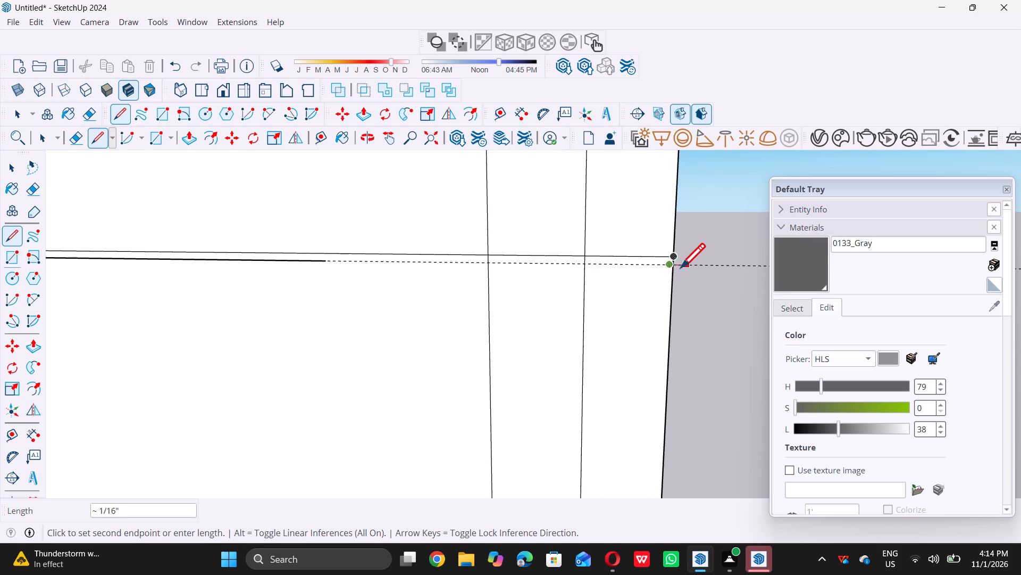
{"action": "left_click", "coordinate": [323, 262]}
{"action": "left_click_drag", "start_coordinate": [580, 270], "coordinate": [632, 261]}
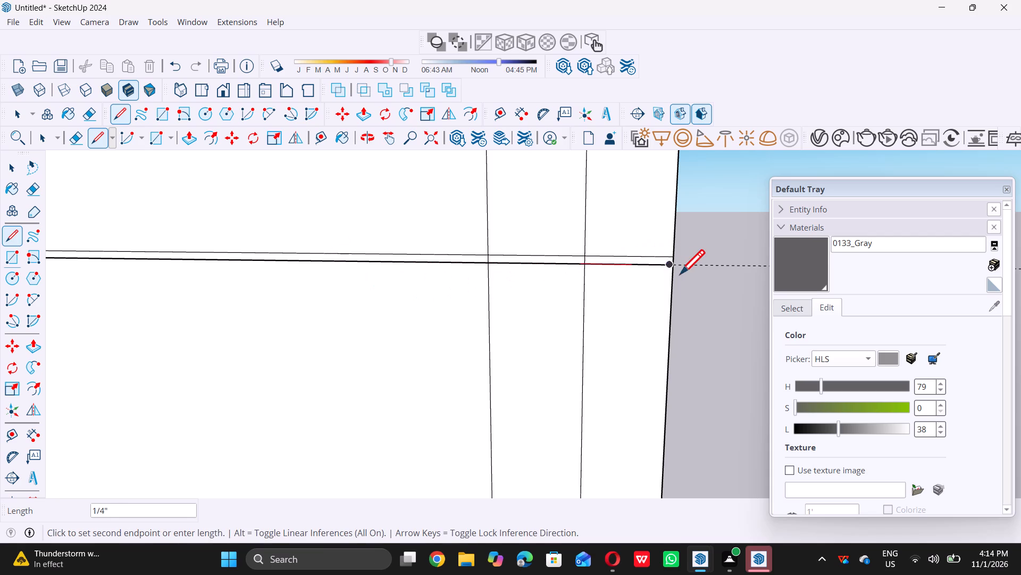
{"action": "scroll", "coordinate": [681, 273], "scroll_direction": "up", "scroll_amount": 3}
{"action": "key", "text": "space"}
Extend the right end of the new joint line about 1/16" to the panel's right outer edge.
{"action": "scroll", "coordinate": [597, 295], "scroll_direction": "down", "scroll_amount": 7}
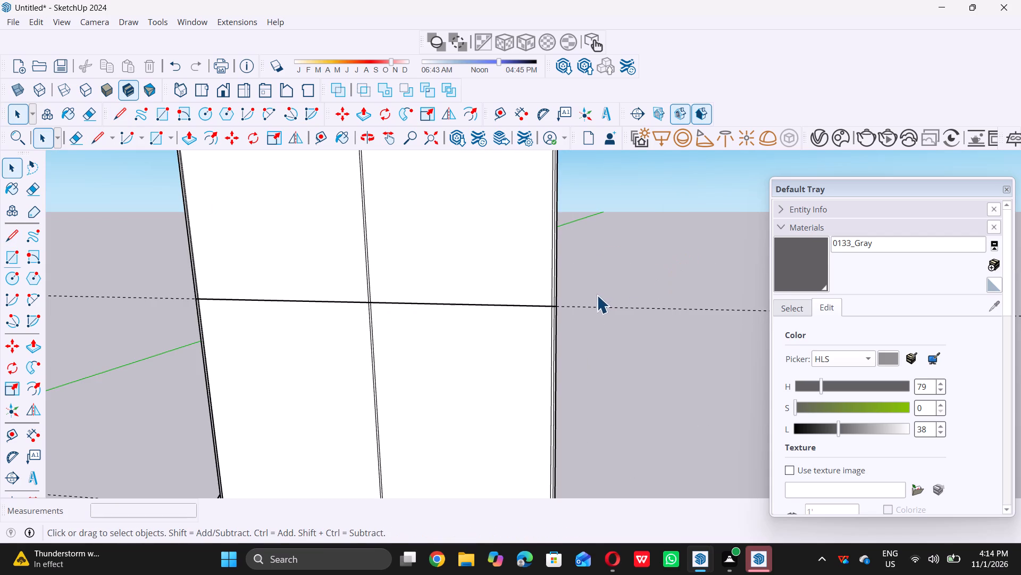
{"action": "scroll", "coordinate": [549, 310], "scroll_direction": "up", "scroll_amount": 15}
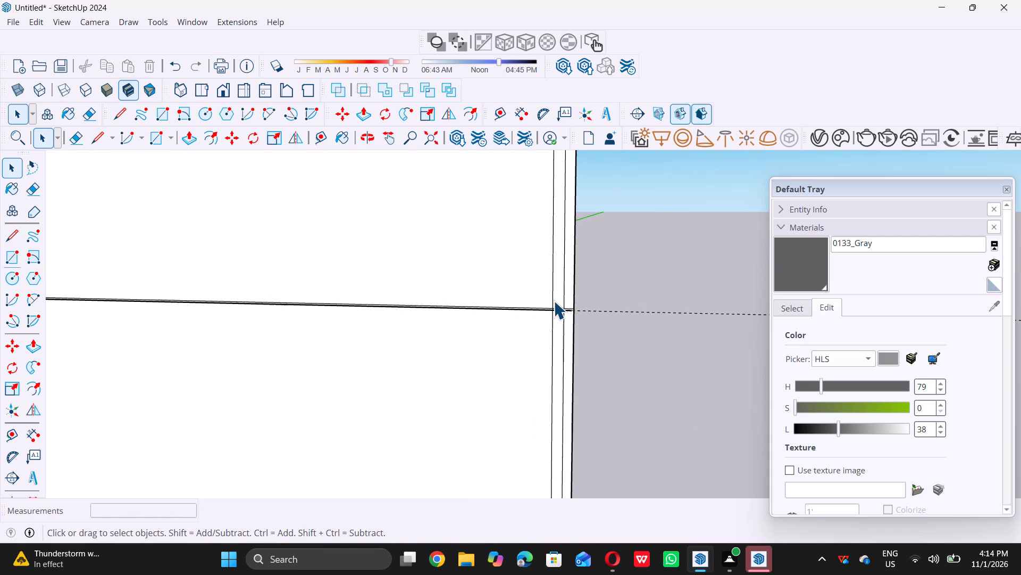
{"action": "scroll", "coordinate": [554, 301], "scroll_direction": "up", "scroll_amount": 10}
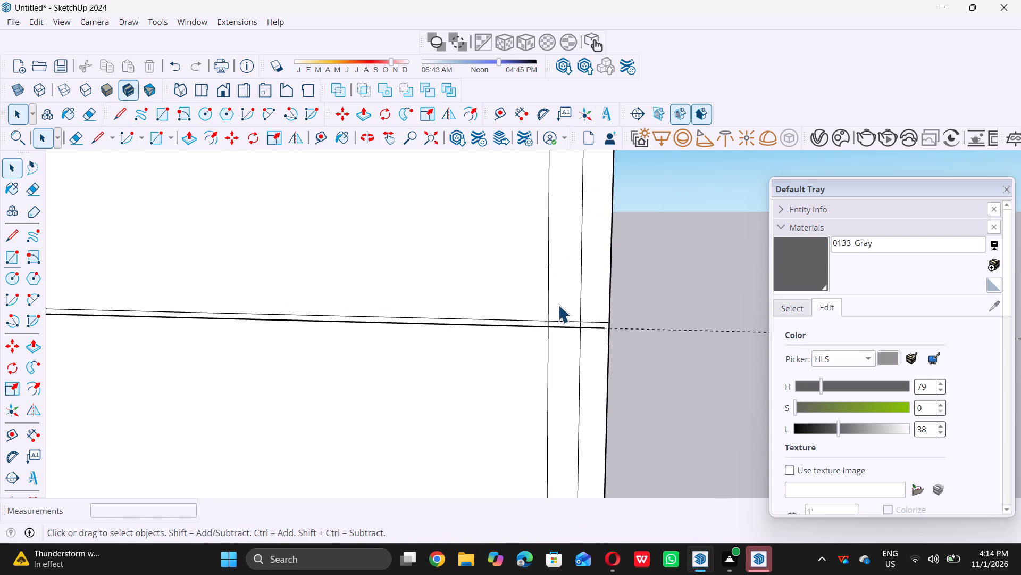
{"action": "key", "text": "l"}
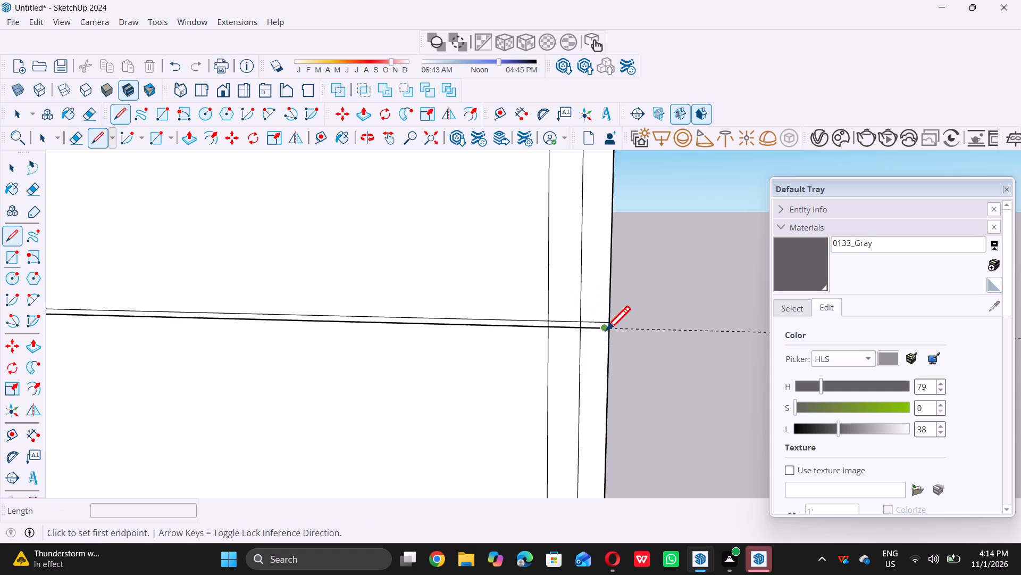
{"action": "double_click", "coordinate": [606, 330]}
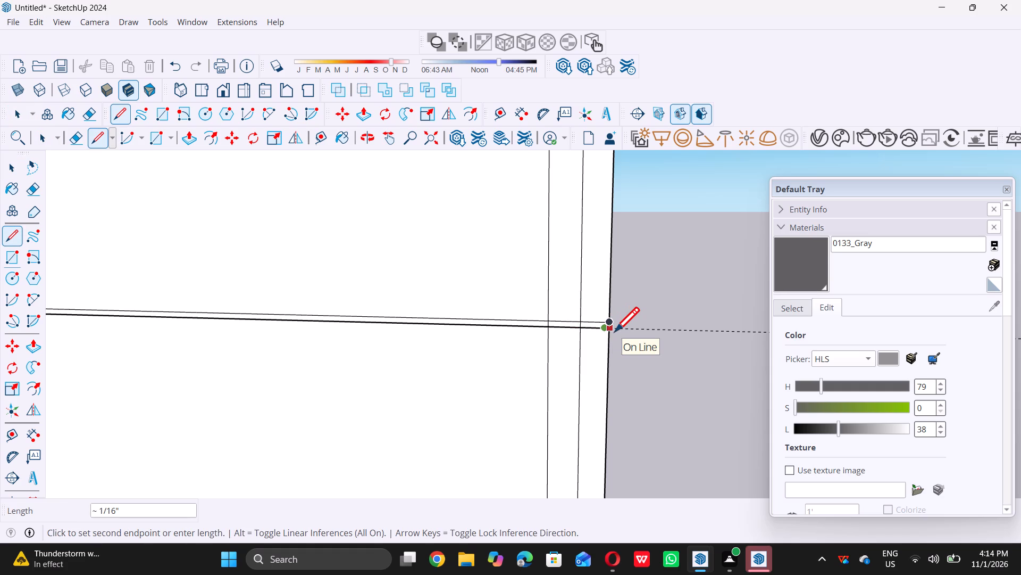
{"action": "left_click", "coordinate": [615, 331]}
{"action": "key", "text": "space"}
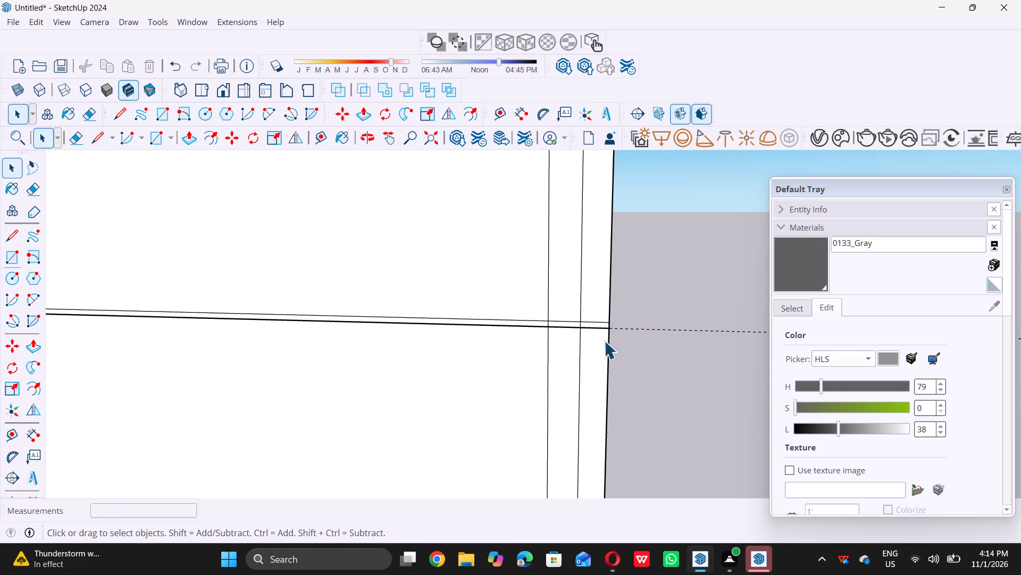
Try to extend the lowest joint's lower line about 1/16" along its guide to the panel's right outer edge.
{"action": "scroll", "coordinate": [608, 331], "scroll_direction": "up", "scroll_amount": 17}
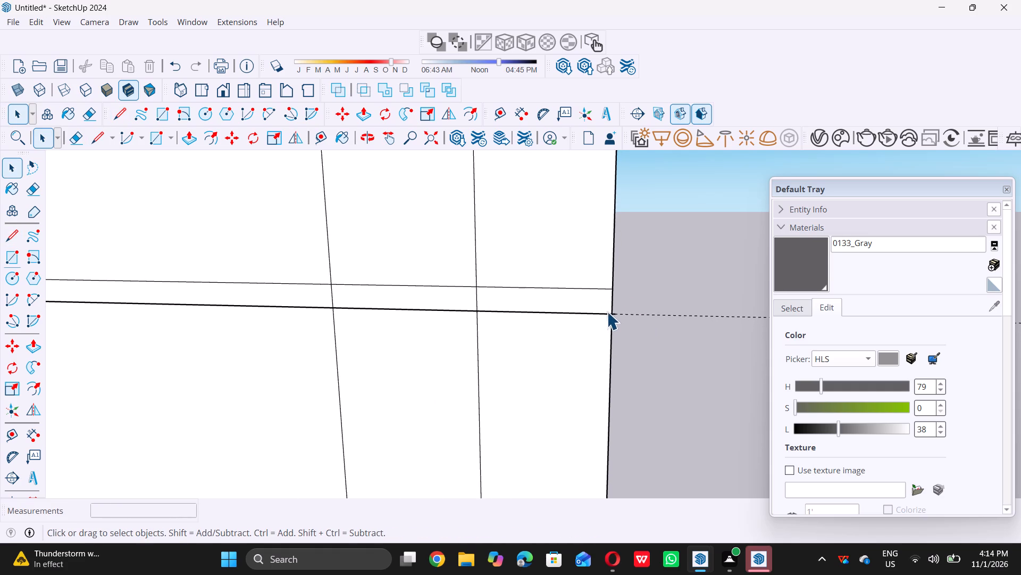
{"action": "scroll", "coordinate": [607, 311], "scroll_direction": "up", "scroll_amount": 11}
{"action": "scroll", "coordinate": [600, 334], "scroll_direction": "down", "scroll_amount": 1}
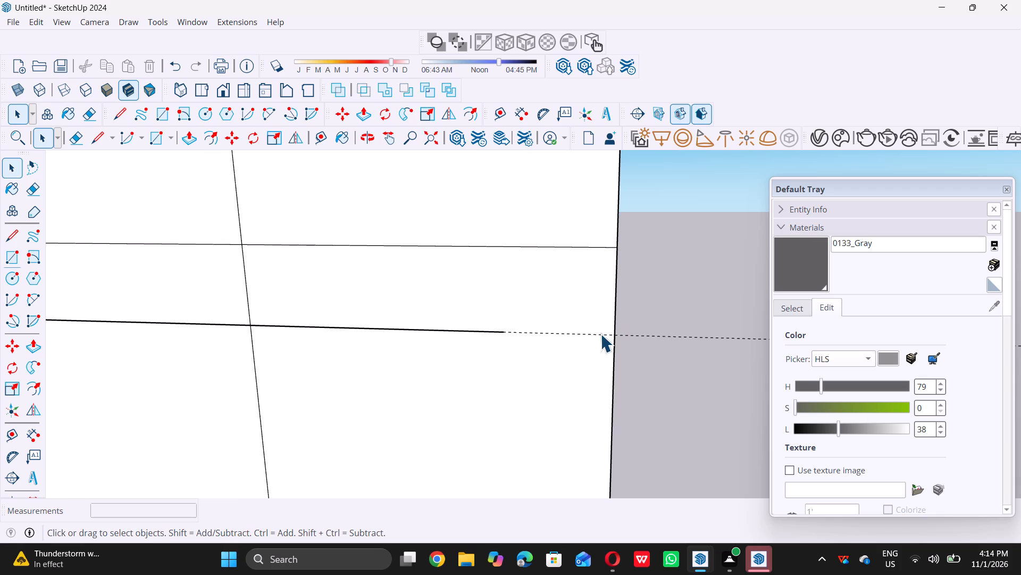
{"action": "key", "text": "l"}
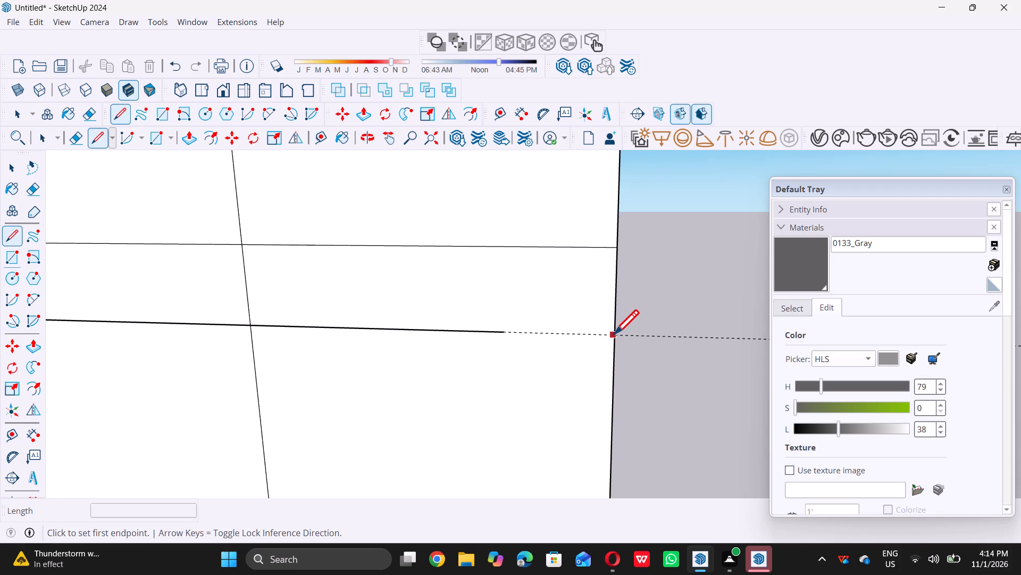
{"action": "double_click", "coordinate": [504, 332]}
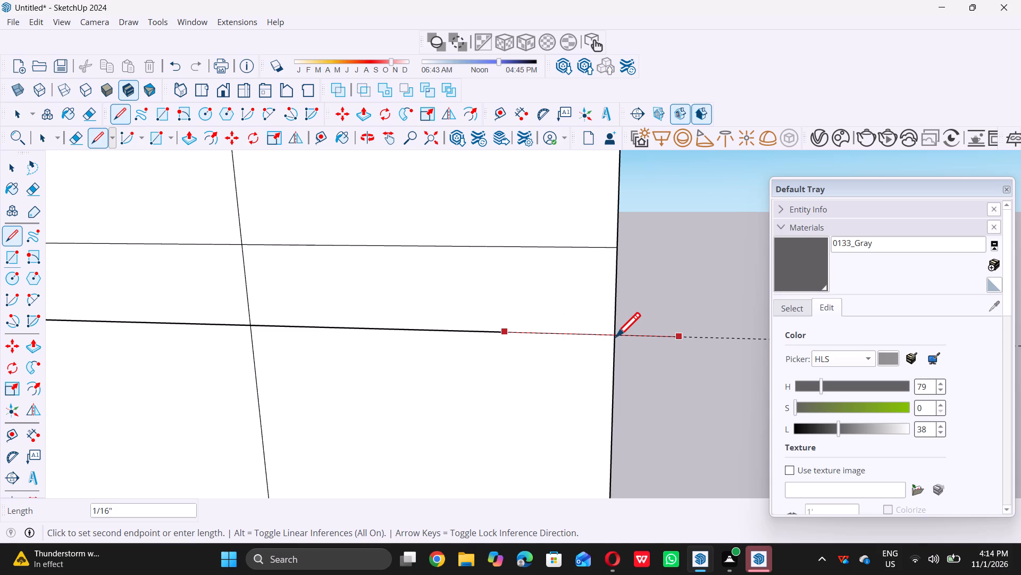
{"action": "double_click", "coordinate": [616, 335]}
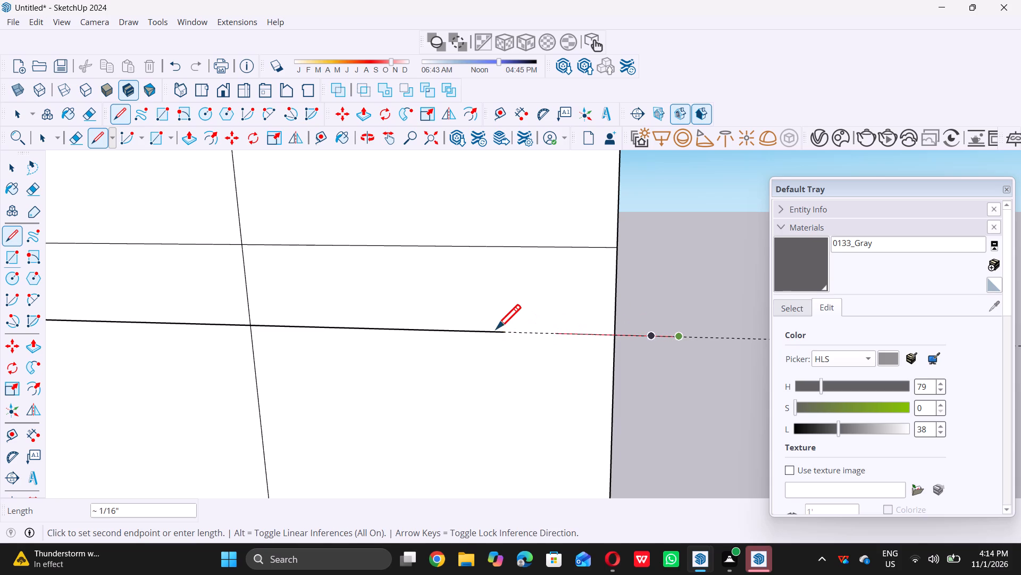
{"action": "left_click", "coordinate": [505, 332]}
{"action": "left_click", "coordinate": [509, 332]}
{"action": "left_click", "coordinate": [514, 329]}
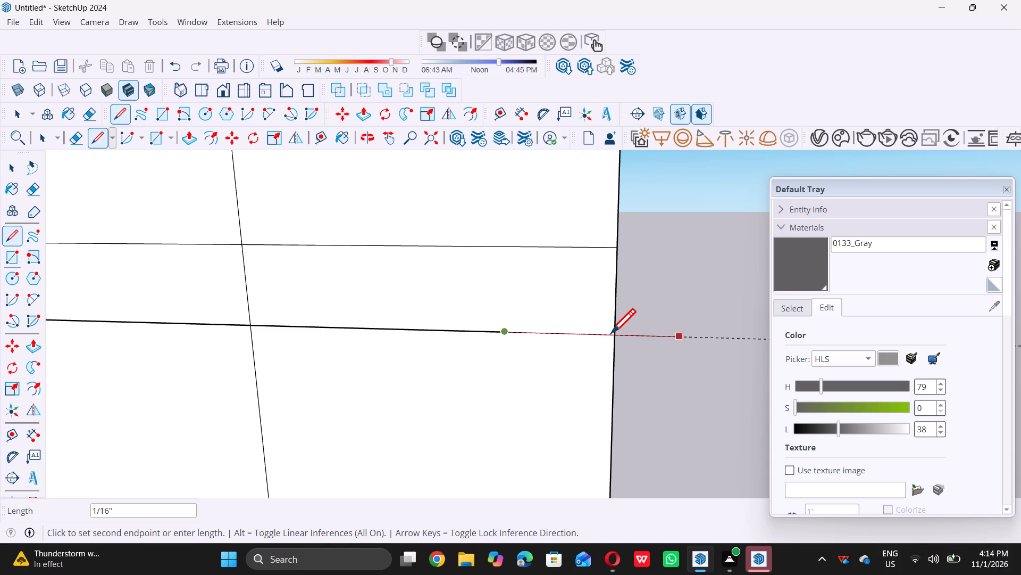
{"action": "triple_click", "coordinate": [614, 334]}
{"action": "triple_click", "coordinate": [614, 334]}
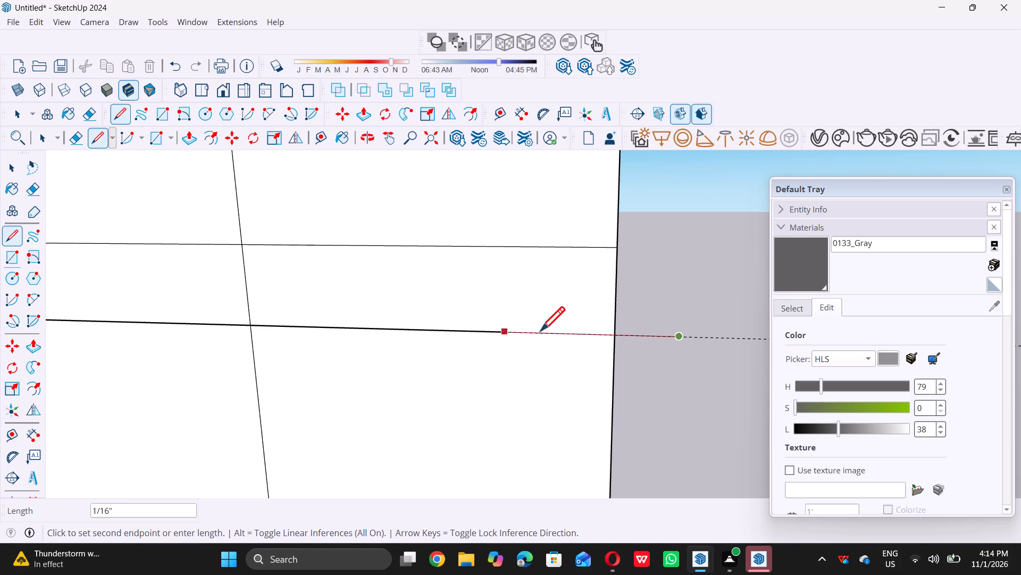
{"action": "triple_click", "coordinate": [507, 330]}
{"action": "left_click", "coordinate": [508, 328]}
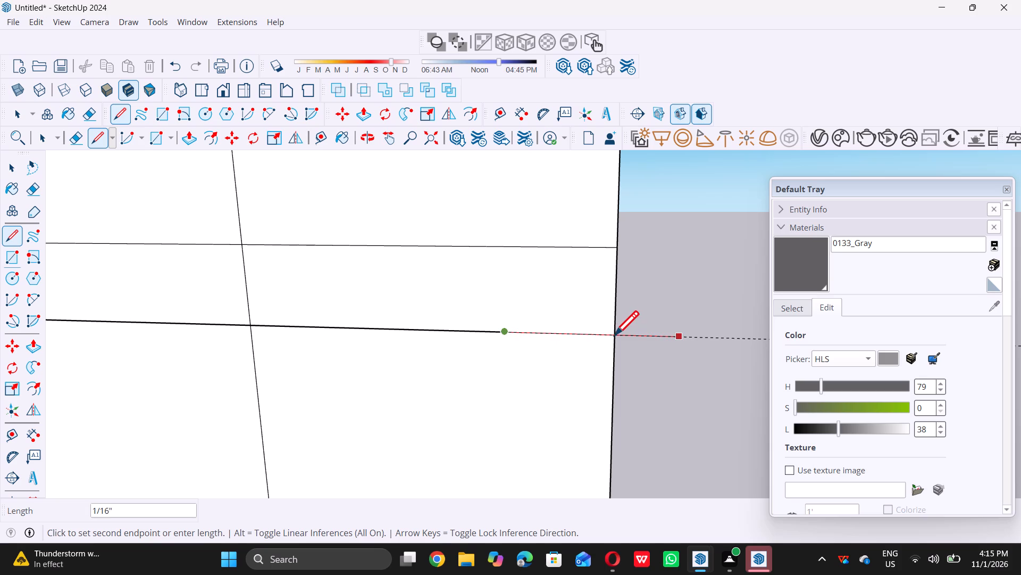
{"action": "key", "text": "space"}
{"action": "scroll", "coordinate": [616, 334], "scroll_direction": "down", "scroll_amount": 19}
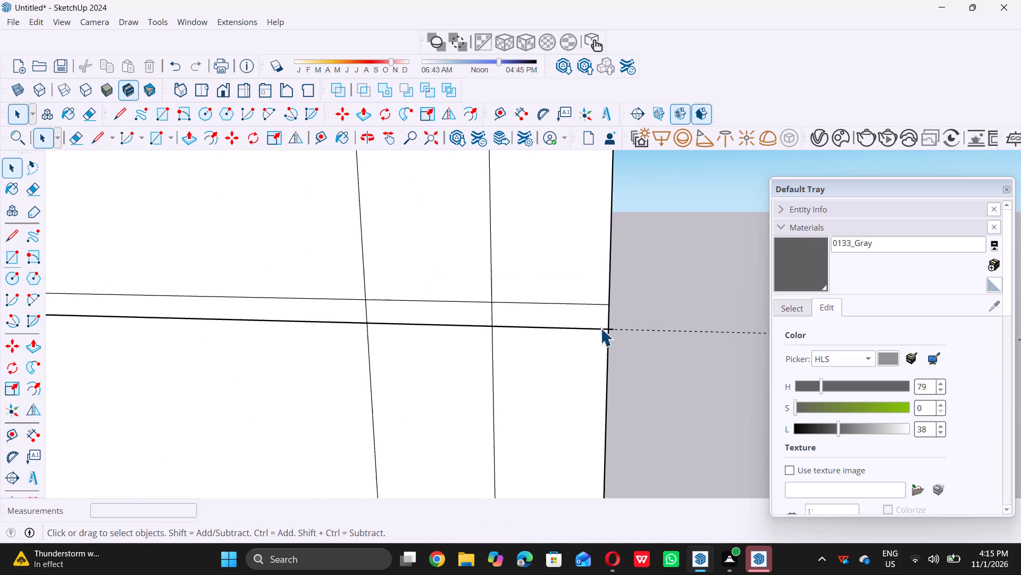
Undo the right-end extension segments and the lower line traced along the lowest joint's guide.
{"action": "key", "text": "ctrl+z"}
{"action": "key", "text": "ctrl+z"}
{"action": "key", "text": "ctrl+z"}
{"action": "key", "text": "ctrl+z"}
{"action": "key", "text": "ctrl+z"}
{"action": "key", "text": "ctrl+z"}
{"action": "key", "text": "ctrl+z"}
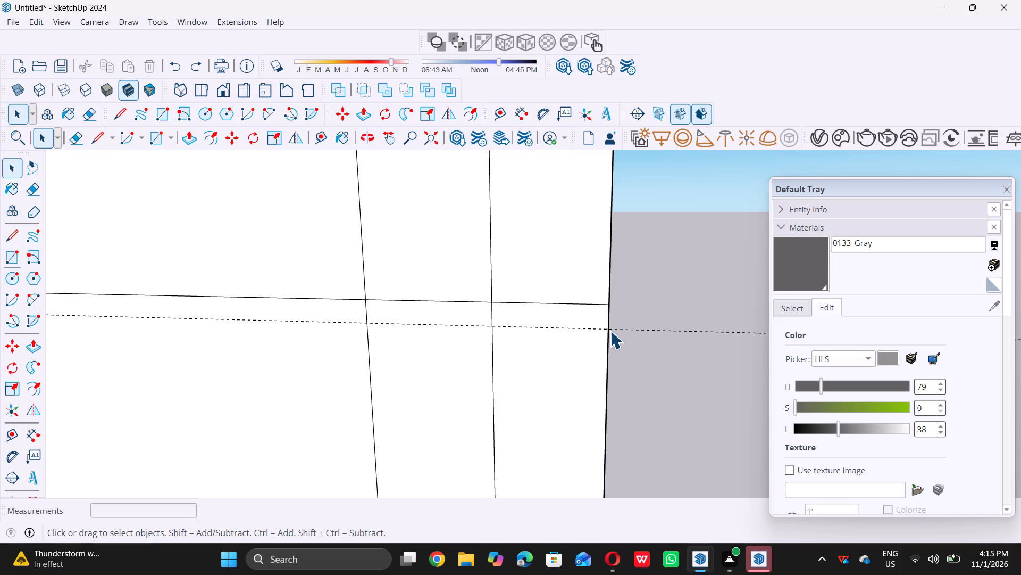
{"action": "scroll", "coordinate": [616, 327], "scroll_direction": "down", "scroll_amount": 20}
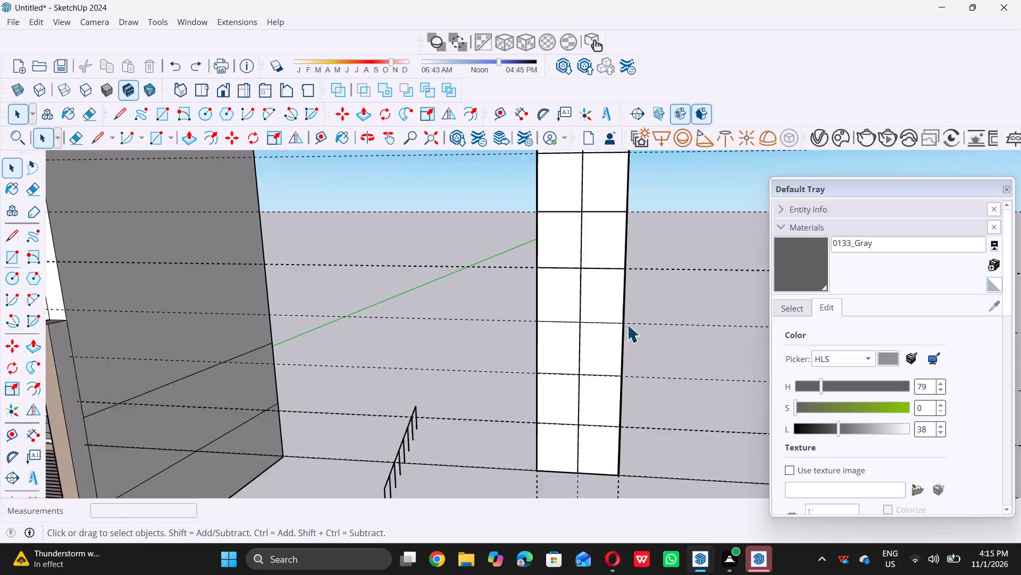
{"action": "scroll", "coordinate": [641, 325], "scroll_direction": "down", "scroll_amount": 10}
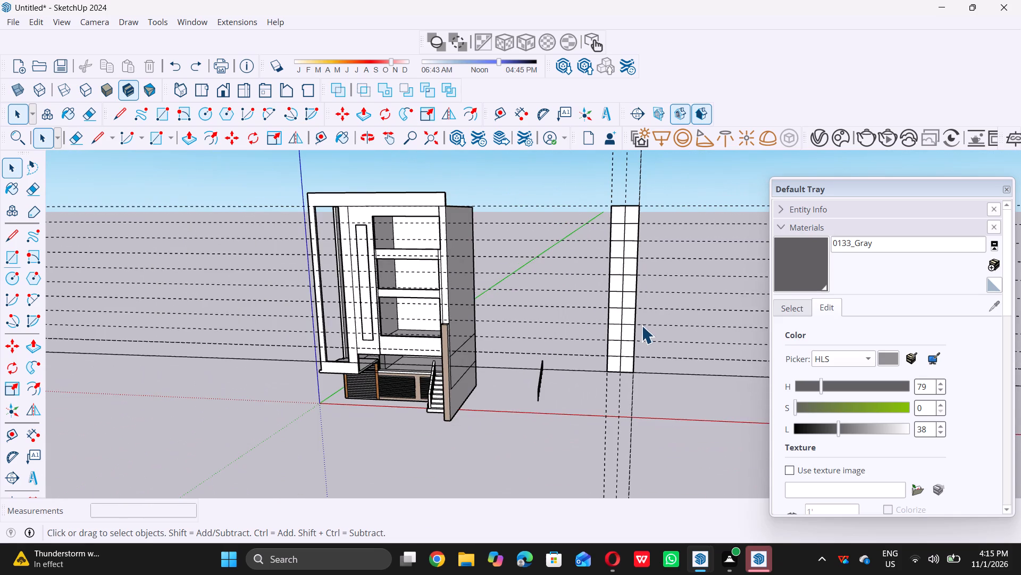
{"action": "key", "text": "ctrl+z"}
Draw a 7' 10 1/2" horizontal line along the lowest joint's lower guide, between the left and right inset border lines.
{"action": "scroll", "coordinate": [657, 357], "scroll_direction": "up", "scroll_amount": 7}
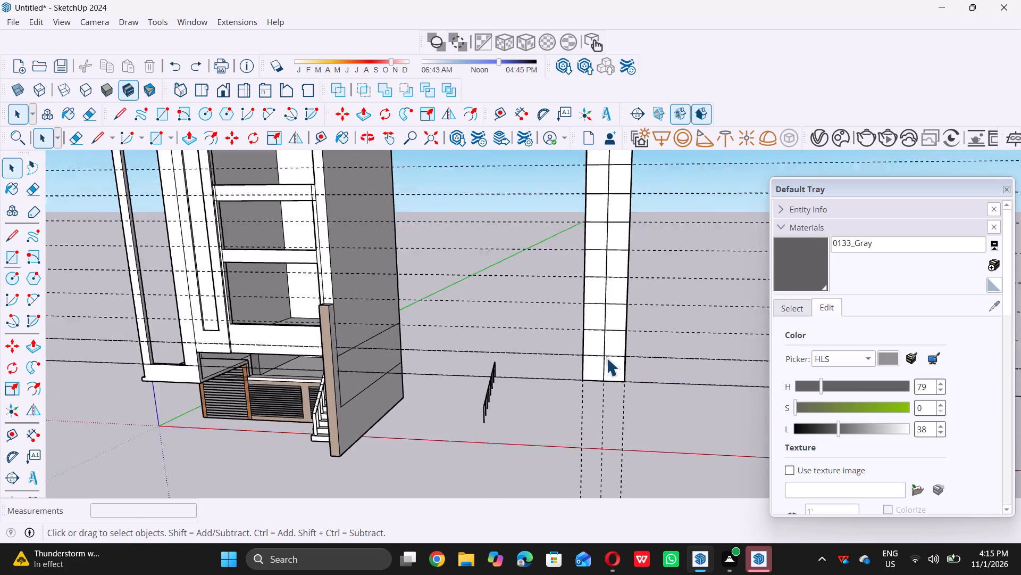
{"action": "scroll", "coordinate": [606, 358], "scroll_direction": "up", "scroll_amount": 20}
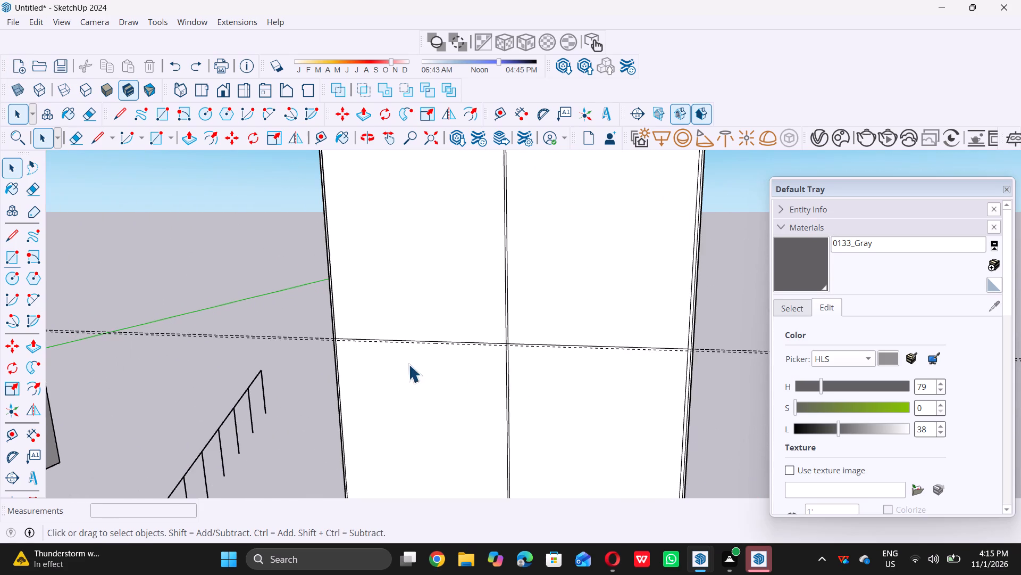
{"action": "scroll", "coordinate": [407, 363], "scroll_direction": "up", "scroll_amount": 5}
{"action": "scroll", "coordinate": [304, 334], "scroll_direction": "up", "scroll_amount": 12}
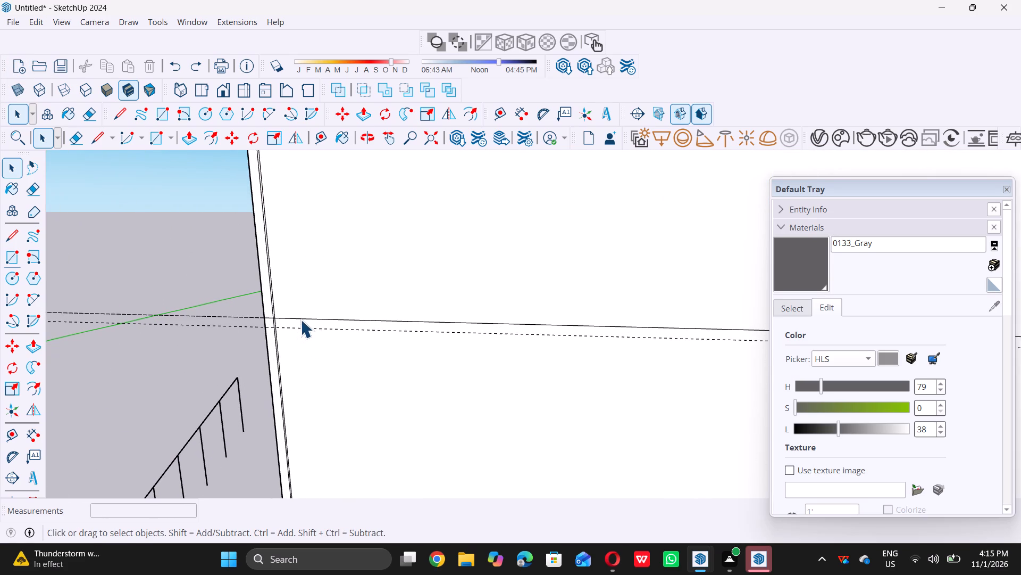
{"action": "key", "text": "l"}
{"action": "scroll", "coordinate": [274, 329], "scroll_direction": "up", "scroll_amount": 9}
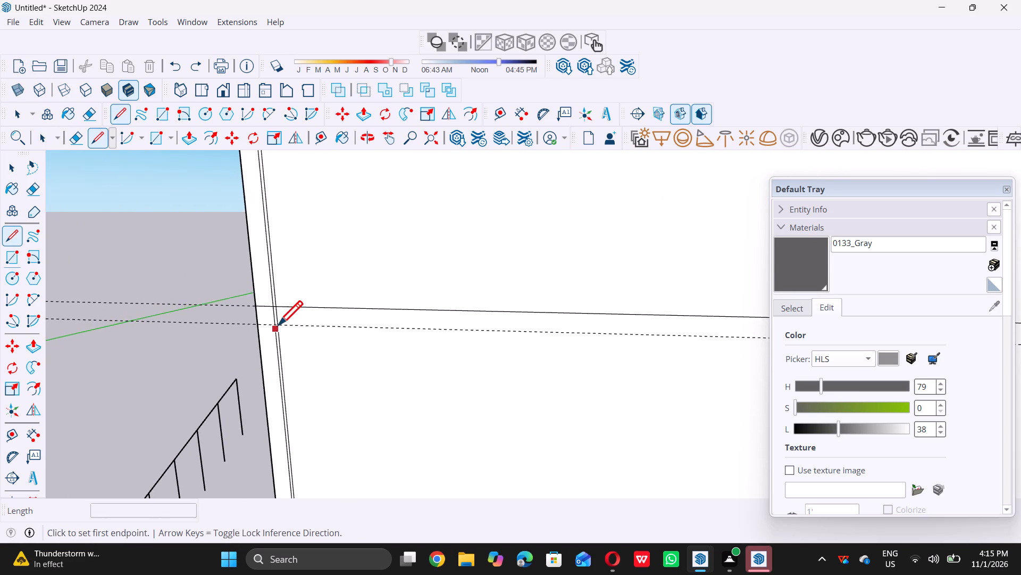
{"action": "scroll", "coordinate": [278, 325], "scroll_direction": "up", "scroll_amount": 16}
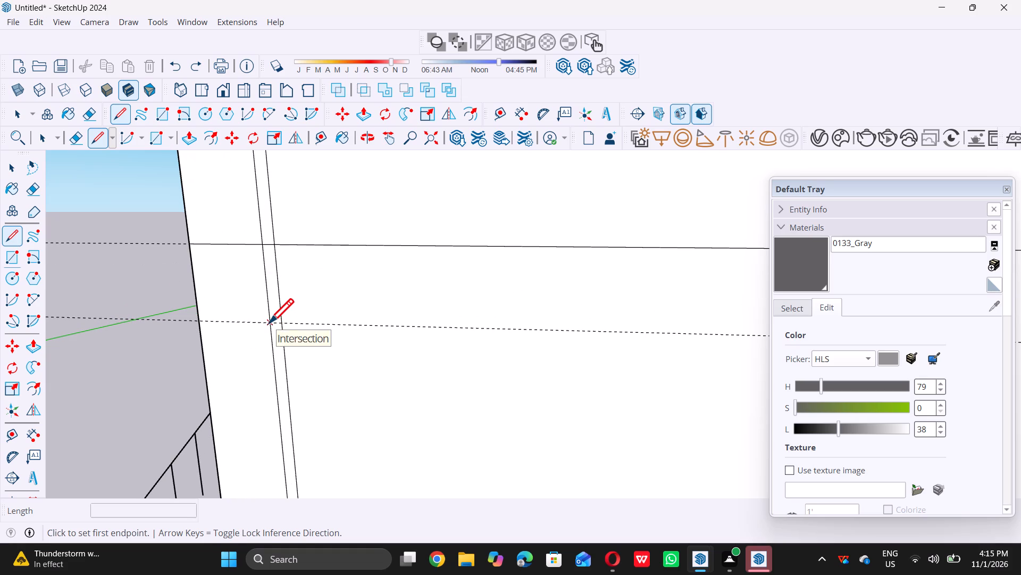
{"action": "double_click", "coordinate": [269, 323]}
{"action": "scroll", "coordinate": [269, 323], "scroll_direction": "down", "scroll_amount": 20}
{"action": "scroll", "coordinate": [269, 323], "scroll_direction": "down", "scroll_amount": 4}
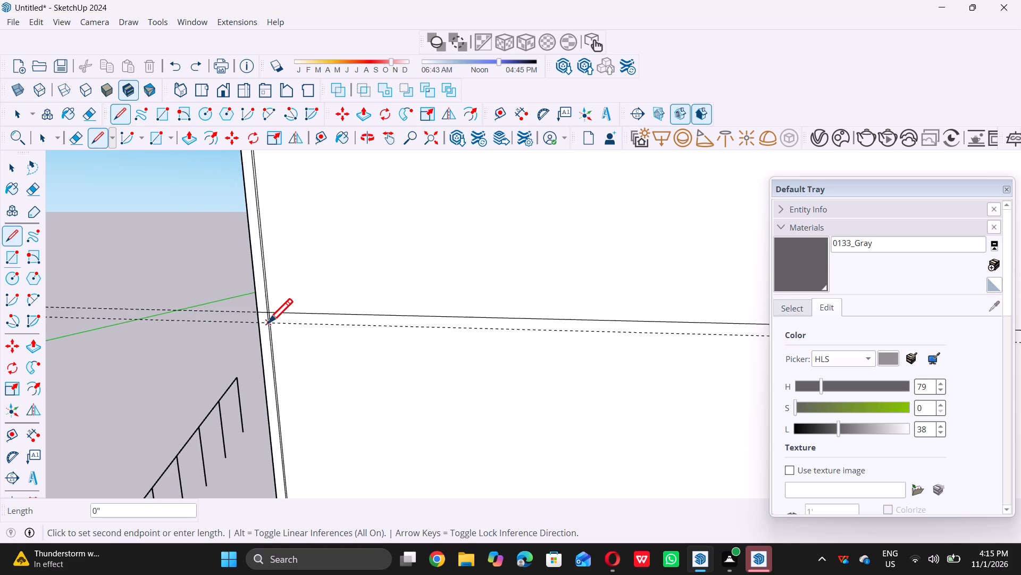
{"action": "scroll", "coordinate": [268, 323], "scroll_direction": "down", "scroll_amount": 20}
{"action": "scroll", "coordinate": [268, 323], "scroll_direction": "down", "scroll_amount": 2}
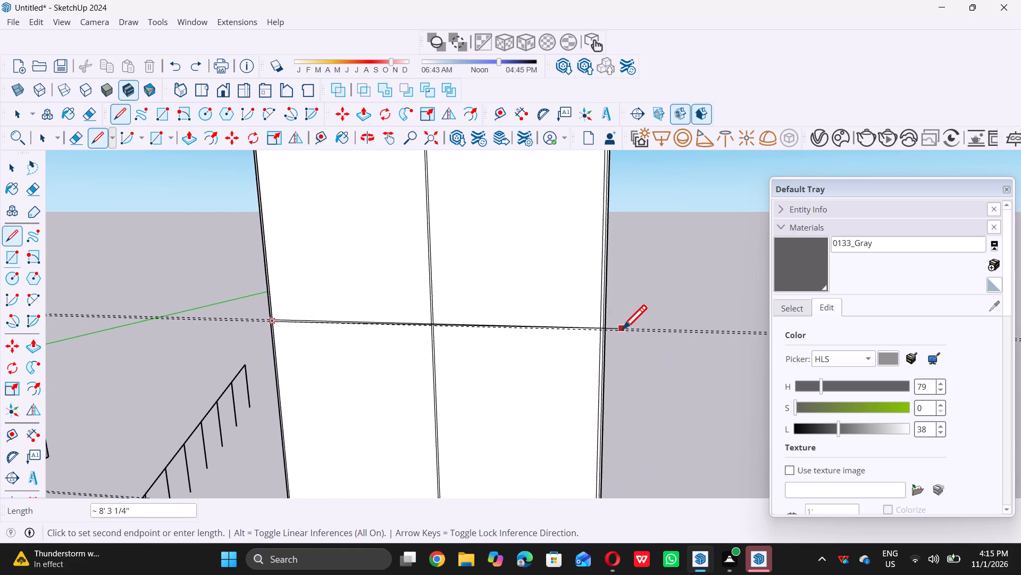
{"action": "scroll", "coordinate": [620, 333], "scroll_direction": "up", "scroll_amount": 4}
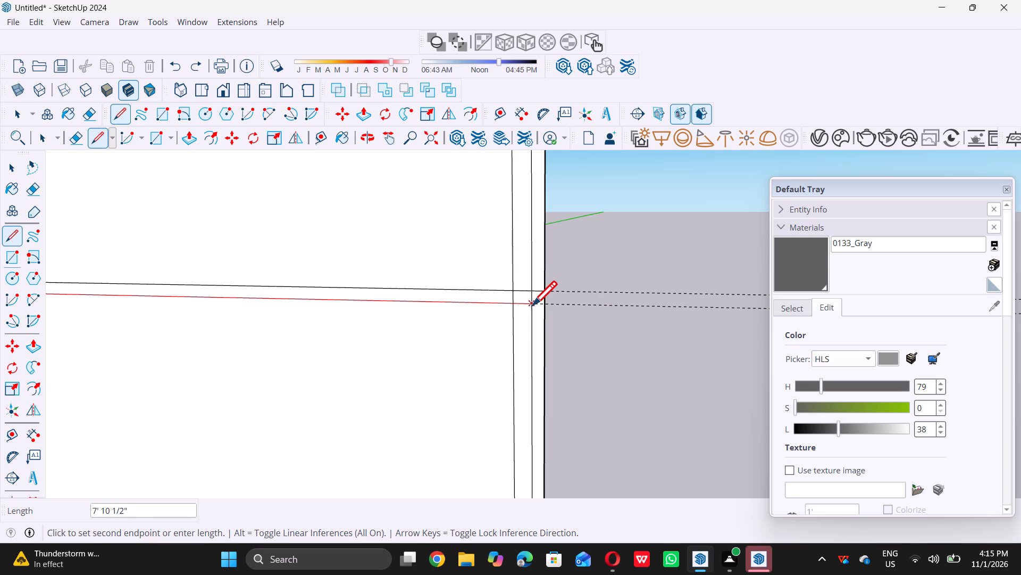
{"action": "left_click", "coordinate": [531, 305]}
{"action": "scroll", "coordinate": [540, 324], "scroll_direction": "down", "scroll_amount": 9}
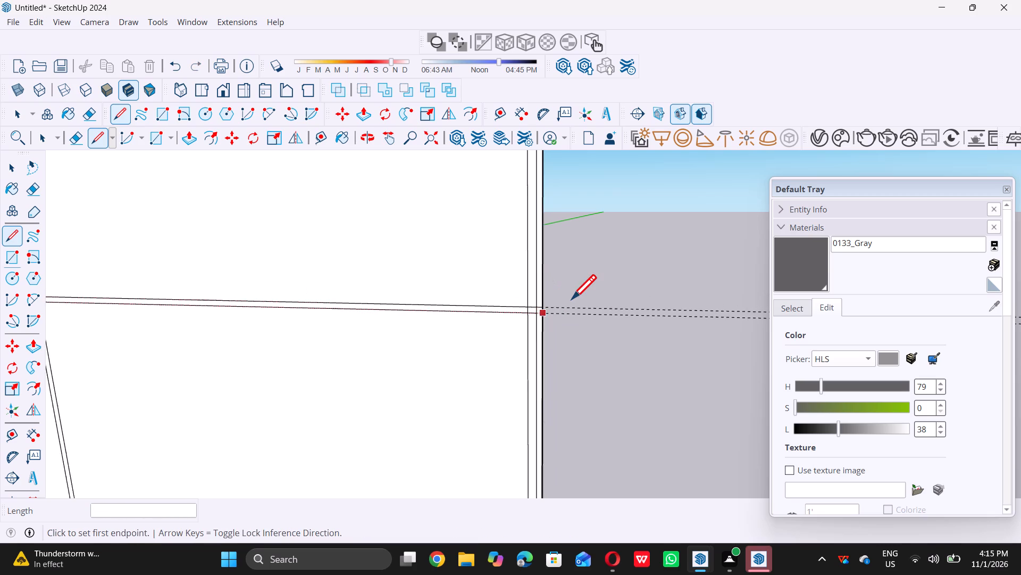
{"action": "scroll", "coordinate": [572, 299], "scroll_direction": "down", "scroll_amount": 16}
{"action": "scroll", "coordinate": [568, 355], "scroll_direction": "up", "scroll_amount": 4}
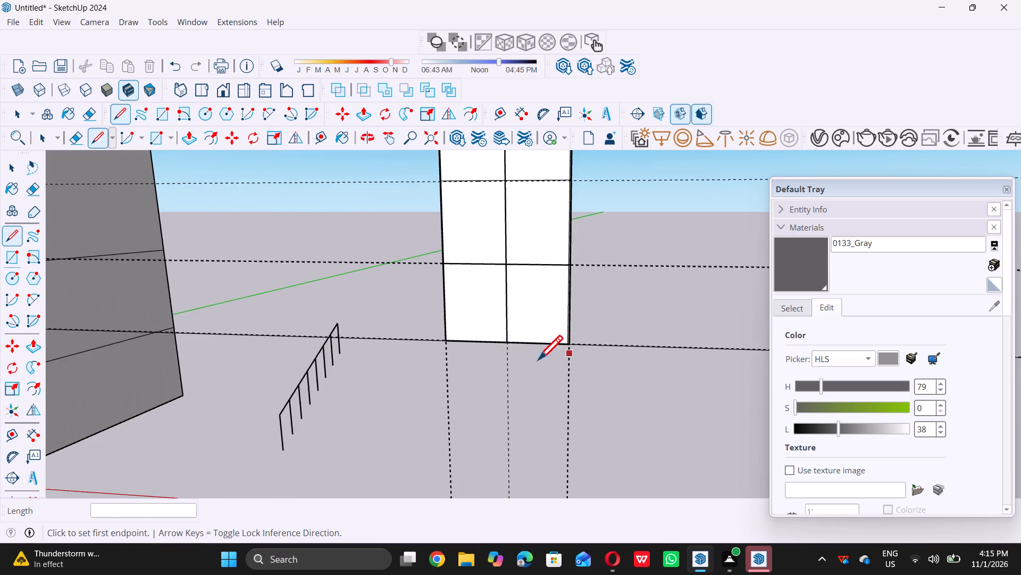
{"action": "scroll", "coordinate": [444, 364], "scroll_direction": "up", "scroll_amount": 6}
{"action": "scroll", "coordinate": [471, 318], "scroll_direction": "up", "scroll_amount": 7}
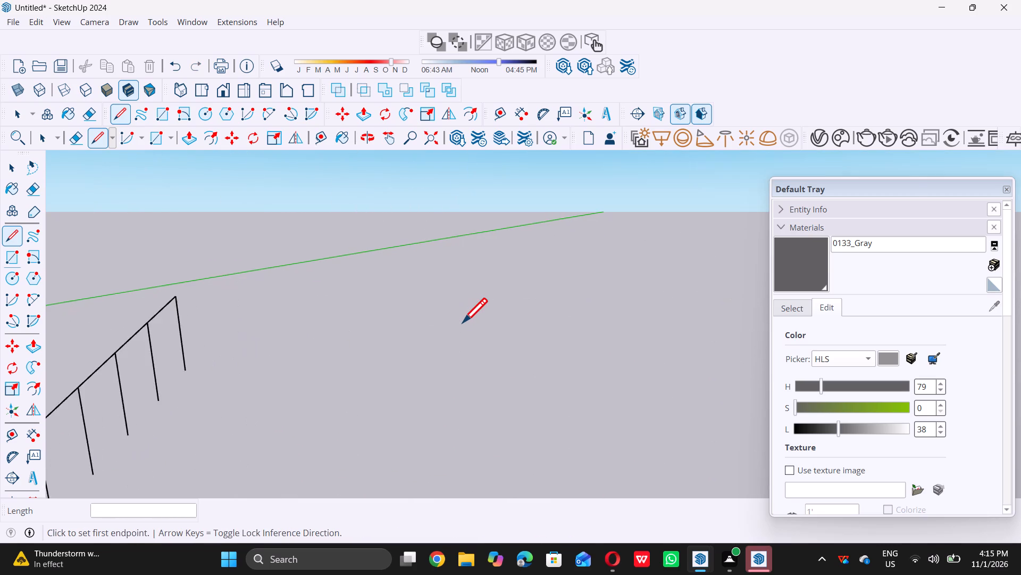
{"action": "scroll", "coordinate": [463, 322], "scroll_direction": "down", "scroll_amount": 3}
{"action": "key", "text": "space"}
Delete all construction guides from the model.
{"action": "scroll", "coordinate": [454, 333], "scroll_direction": "down", "scroll_amount": 7}
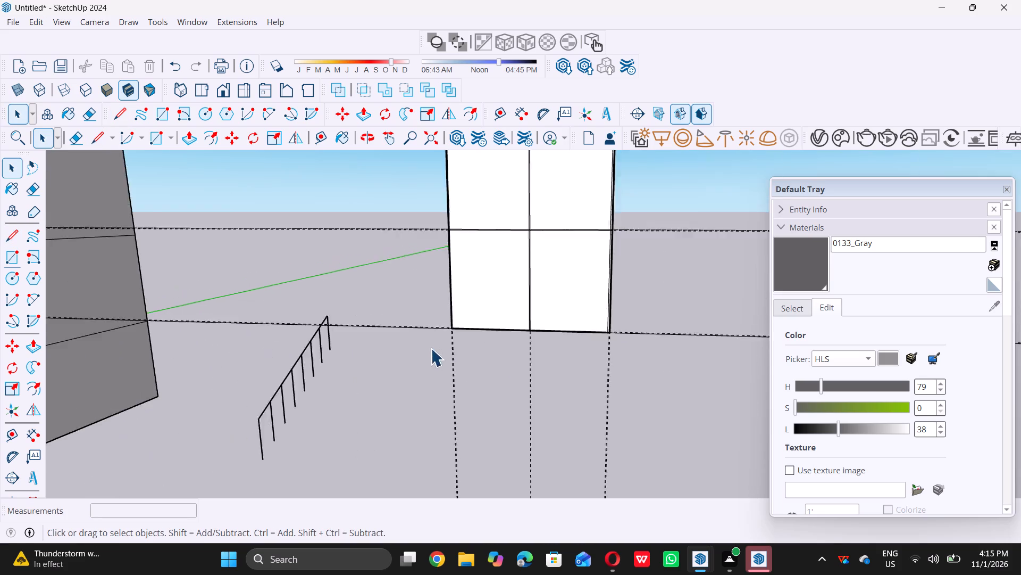
{"action": "scroll", "coordinate": [431, 348], "scroll_direction": "down", "scroll_amount": 7}
{"action": "scroll", "coordinate": [400, 263], "scroll_direction": "down", "scroll_amount": 5}
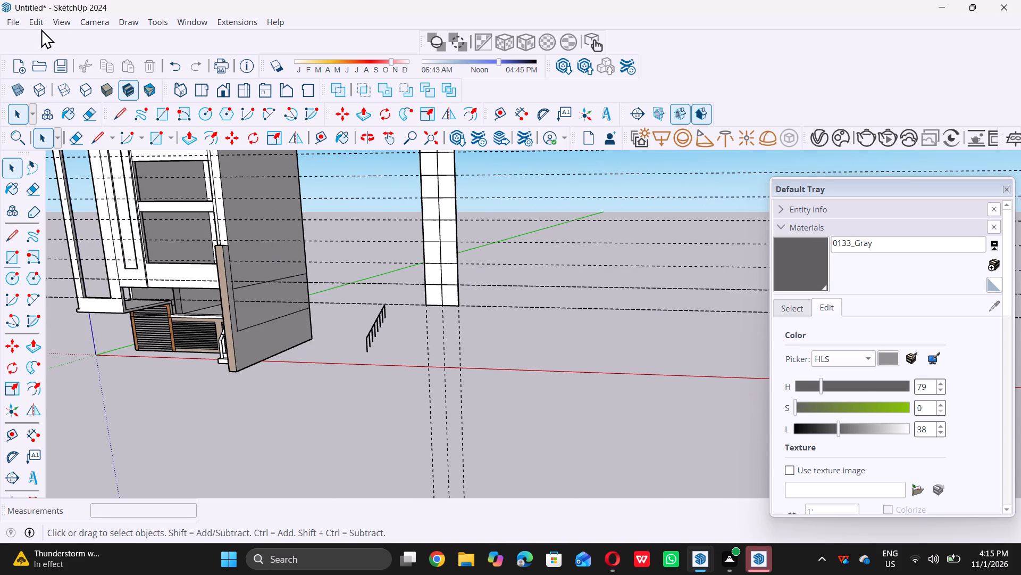
{"action": "left_click", "coordinate": [40, 28]}
{"action": "double_click", "coordinate": [87, 157]}
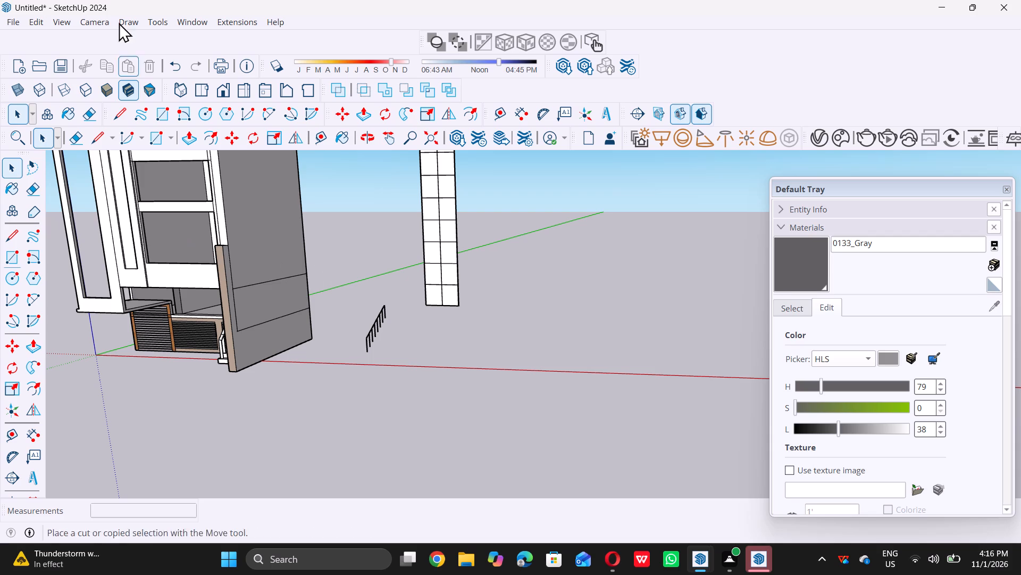
Erase the surplus doubled vertical line just inside the left border of the panel's top-left cell.
{"action": "scroll", "coordinate": [282, 253], "scroll_direction": "down", "scroll_amount": 5}
{"action": "scroll", "coordinate": [340, 316], "scroll_direction": "down", "scroll_amount": 5}
{"action": "middle_click_drag", "start_coordinate": [331, 257], "coordinate": [342, 239]}
{"action": "scroll", "coordinate": [352, 233], "scroll_direction": "up", "scroll_amount": 19}
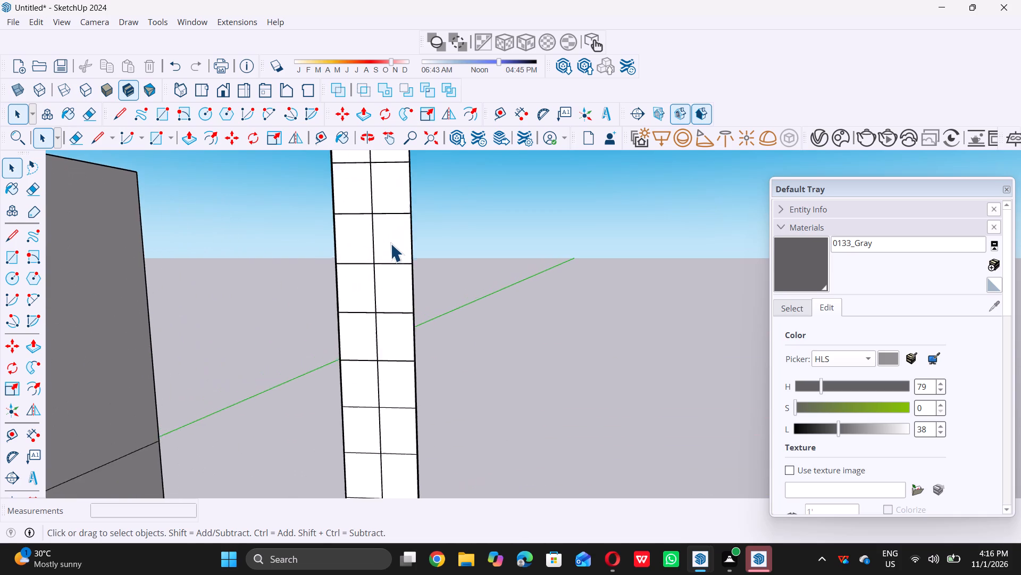
{"action": "scroll", "coordinate": [390, 243], "scroll_direction": "up", "scroll_amount": 4}
{"action": "scroll", "coordinate": [388, 248], "scroll_direction": "down", "scroll_amount": 12}
{"action": "middle_click_drag", "start_coordinate": [362, 212], "coordinate": [361, 238]}
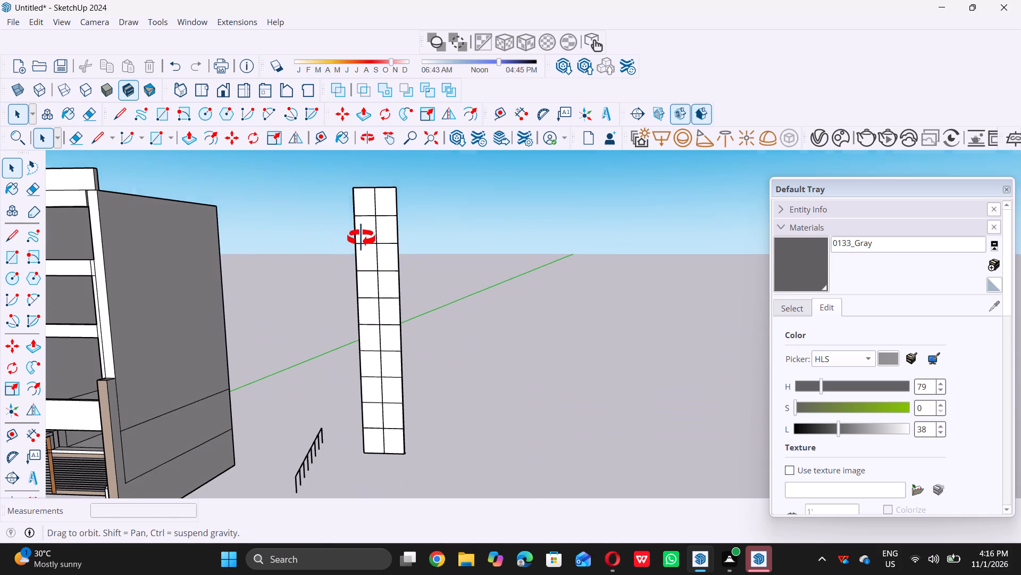
{"action": "middle_click_drag", "start_coordinate": [361, 238], "coordinate": [358, 249]}
{"action": "scroll", "coordinate": [366, 210], "scroll_direction": "up", "scroll_amount": 12}
{"action": "scroll", "coordinate": [305, 201], "scroll_direction": "up", "scroll_amount": 1}
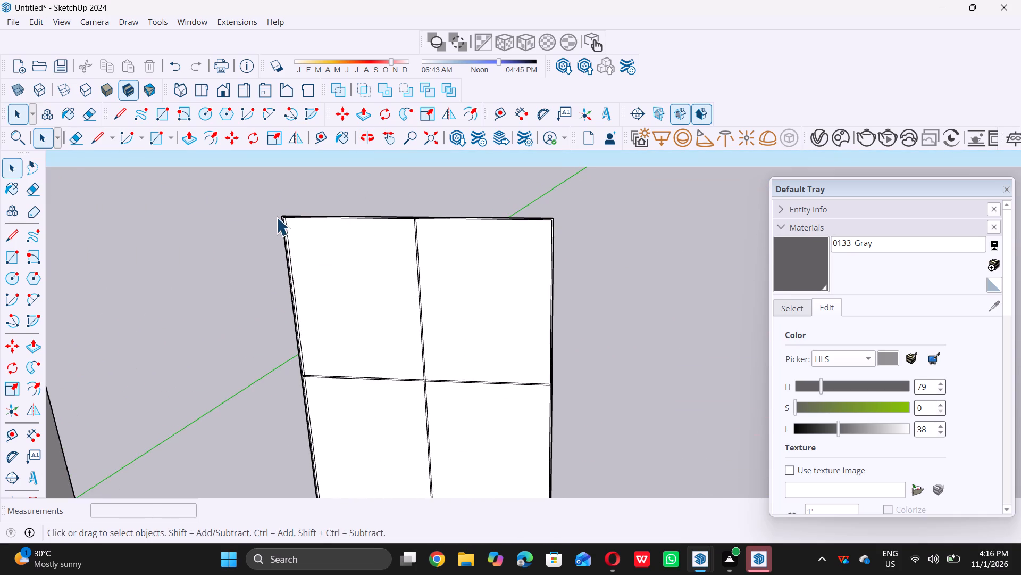
{"action": "scroll", "coordinate": [277, 217], "scroll_direction": "up", "scroll_amount": 5}
{"action": "scroll", "coordinate": [288, 224], "scroll_direction": "down", "scroll_amount": 3}
{"action": "scroll", "coordinate": [312, 225], "scroll_direction": "up", "scroll_amount": 6}
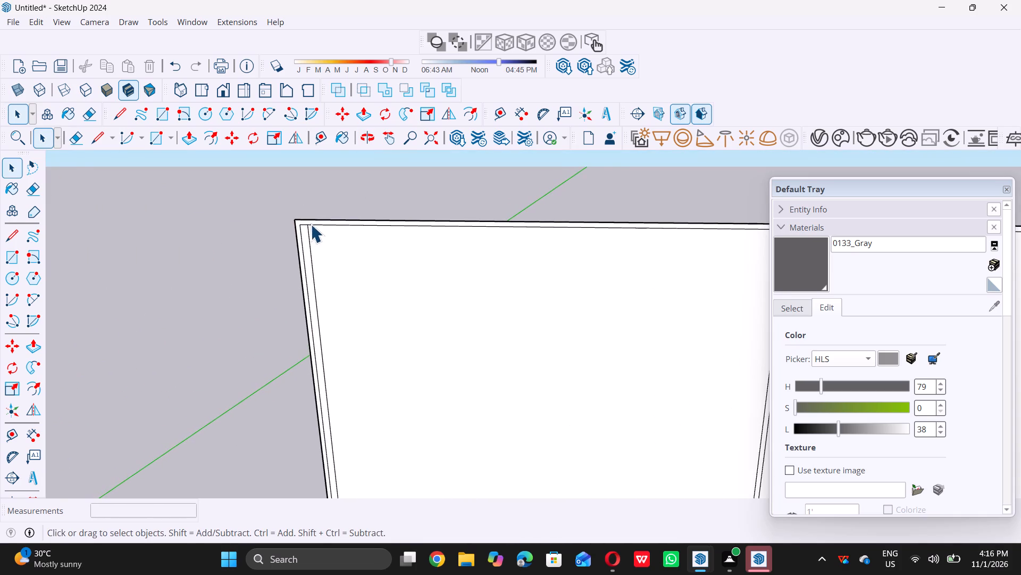
{"action": "scroll", "coordinate": [308, 224], "scroll_direction": "up", "scroll_amount": 18}
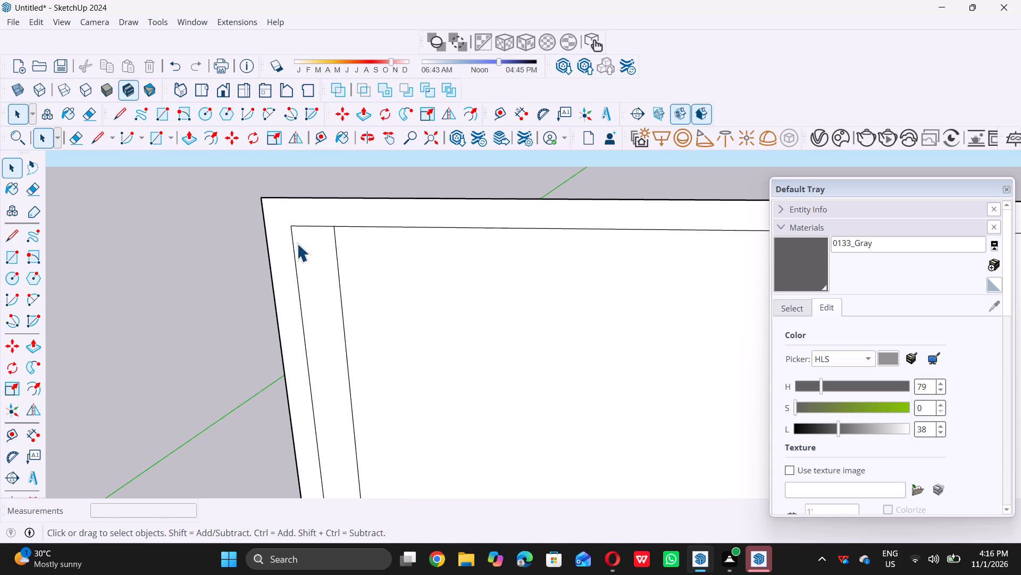
{"action": "key", "text": "e"}
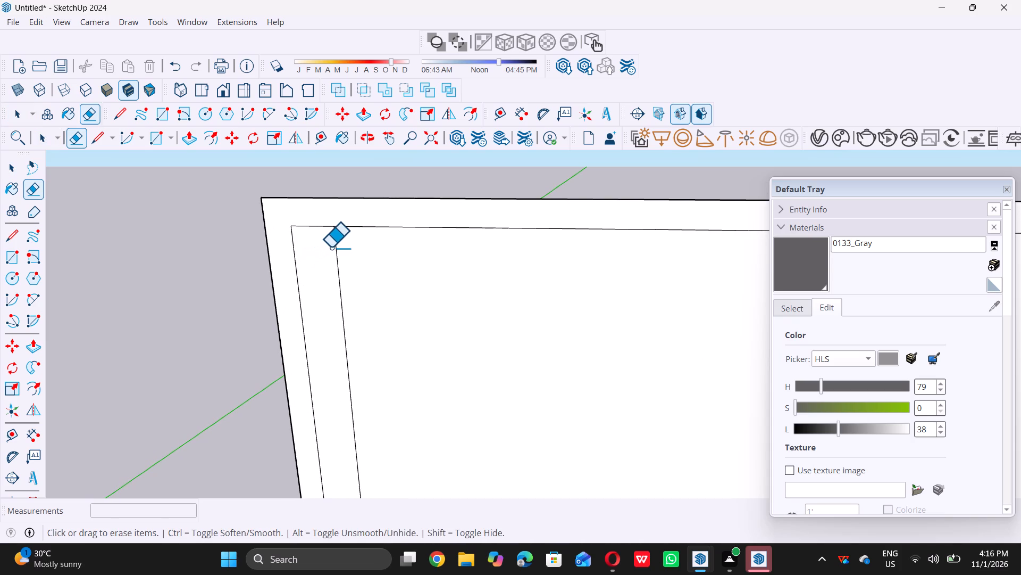
{"action": "double_click", "coordinate": [335, 247]}
Erase the border segment crossing the top of the central vertical joint and the joint line stub reaching the outer edge.
{"action": "scroll", "coordinate": [317, 256], "scroll_direction": "down", "scroll_amount": 3}
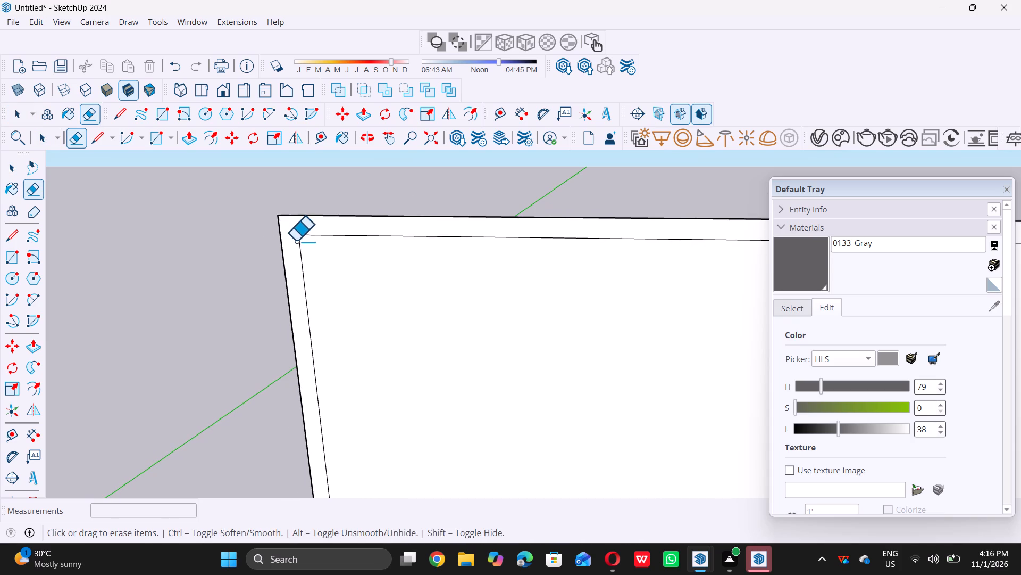
{"action": "scroll", "coordinate": [296, 241], "scroll_direction": "down", "scroll_amount": 20}
{"action": "scroll", "coordinate": [296, 241], "scroll_direction": "down", "scroll_amount": 3}
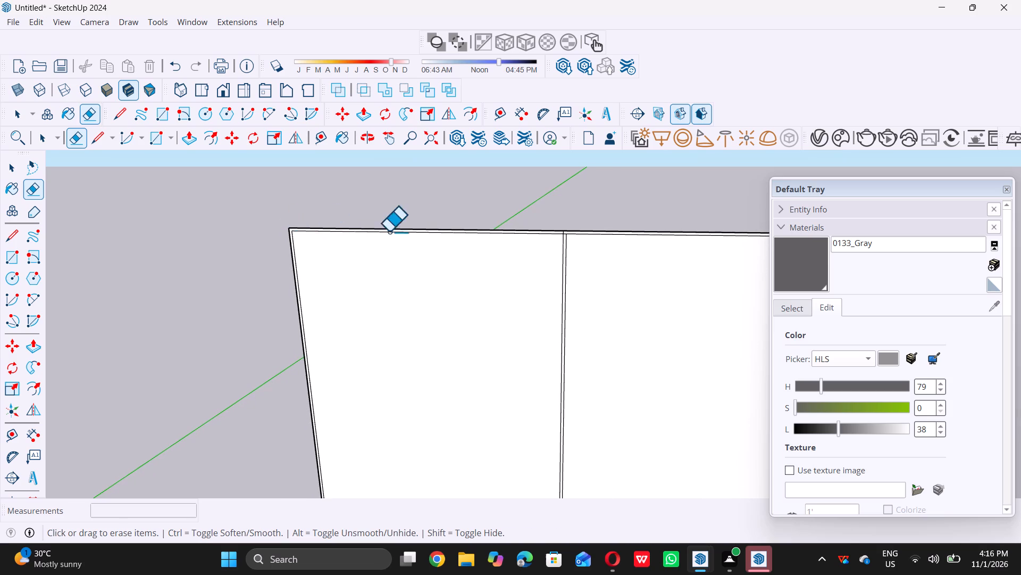
{"action": "scroll", "coordinate": [574, 245], "scroll_direction": "up", "scroll_amount": 14}
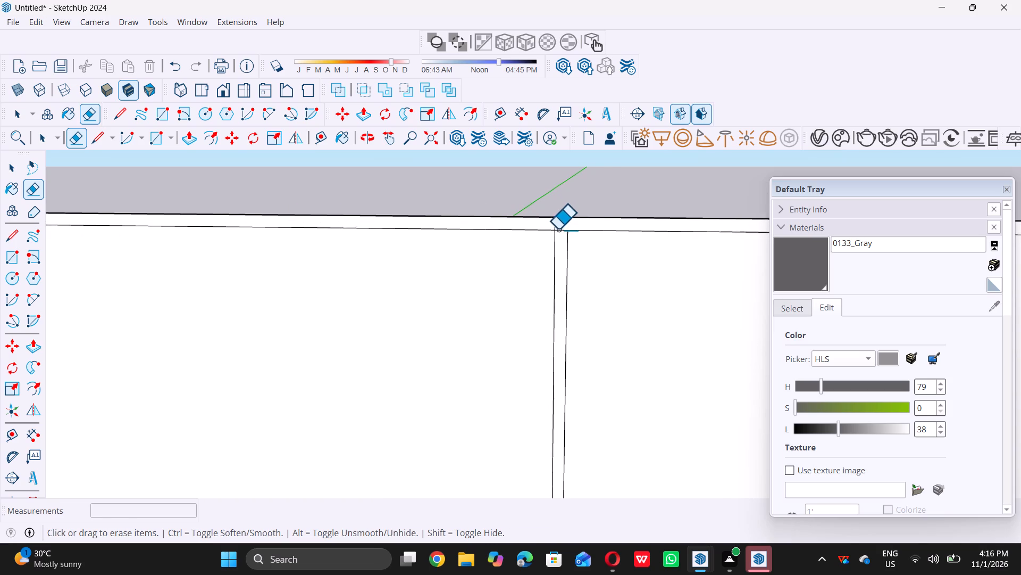
{"action": "scroll", "coordinate": [558, 229], "scroll_direction": "up", "scroll_amount": 10}
{"action": "left_click", "coordinate": [560, 231]}
{"action": "triple_click", "coordinate": [550, 220]}
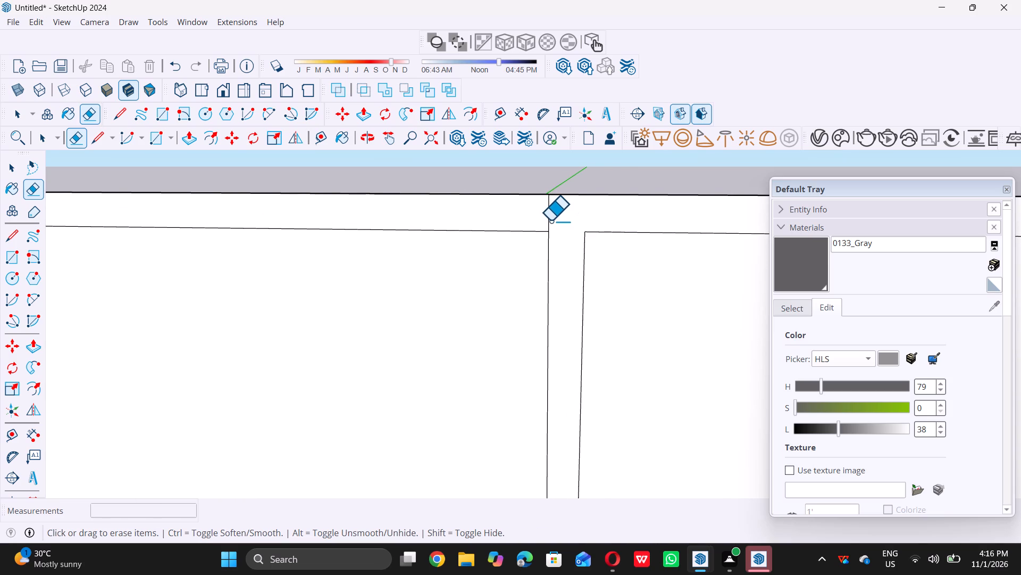
Erase the vertical line segments crossing the topmost horizontal joint's right end and its line stub reaching the outer edge.
{"action": "scroll", "coordinate": [537, 225], "scroll_direction": "down", "scroll_amount": 20}
{"action": "scroll", "coordinate": [537, 225], "scroll_direction": "down", "scroll_amount": 3}
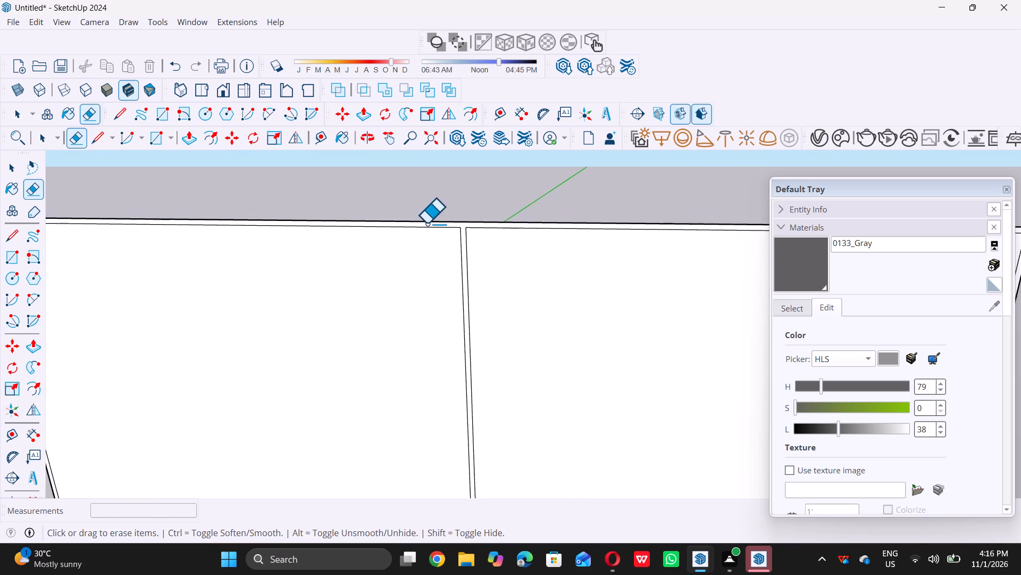
{"action": "scroll", "coordinate": [426, 223], "scroll_direction": "down", "scroll_amount": 9}
{"action": "scroll", "coordinate": [592, 236], "scroll_direction": "up", "scroll_amount": 7}
{"action": "scroll", "coordinate": [586, 235], "scroll_direction": "down", "scroll_amount": 11}
{"action": "scroll", "coordinate": [553, 291], "scroll_direction": "up", "scroll_amount": 8}
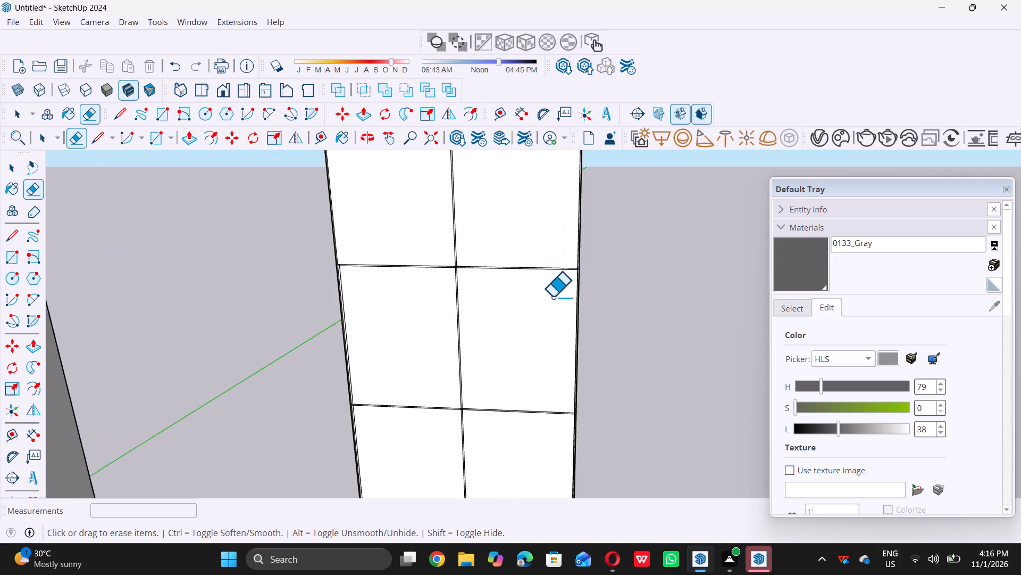
{"action": "scroll", "coordinate": [553, 297], "scroll_direction": "up", "scroll_amount": 4}
{"action": "scroll", "coordinate": [602, 245], "scroll_direction": "up", "scroll_amount": 19}
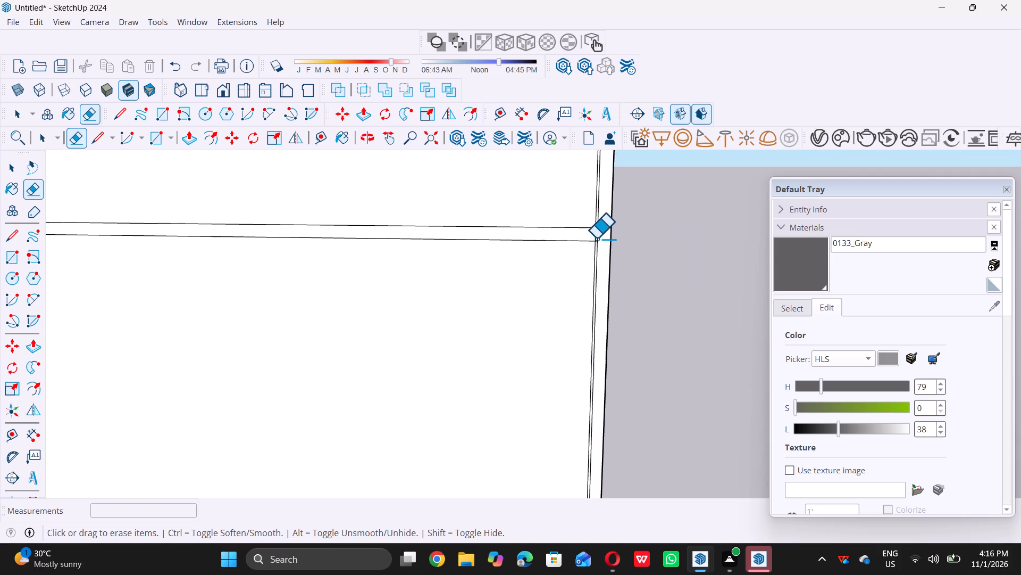
{"action": "scroll", "coordinate": [591, 232], "scroll_direction": "up", "scroll_amount": 14}
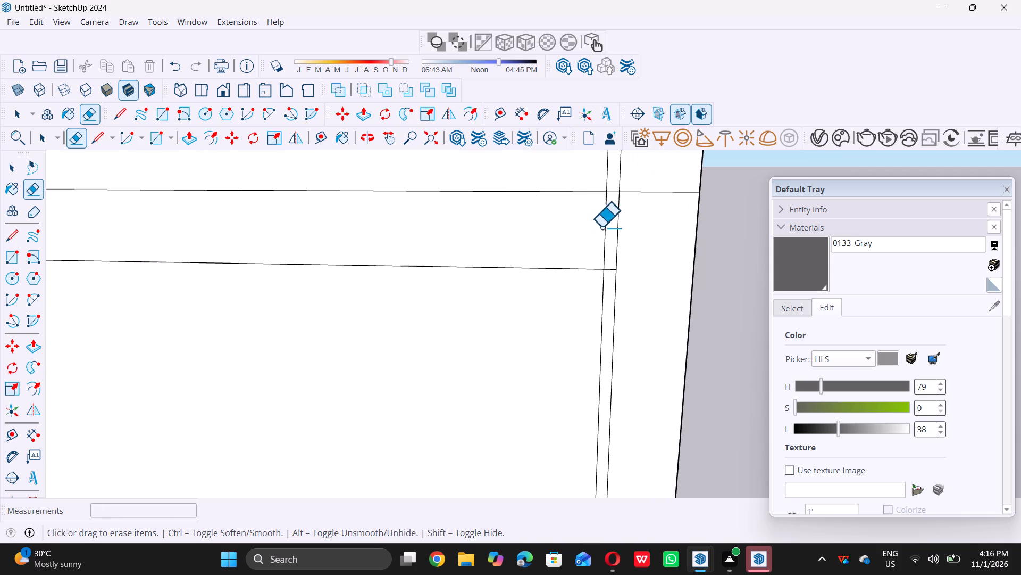
{"action": "double_click", "coordinate": [604, 225]}
{"action": "left_click", "coordinate": [616, 225]}
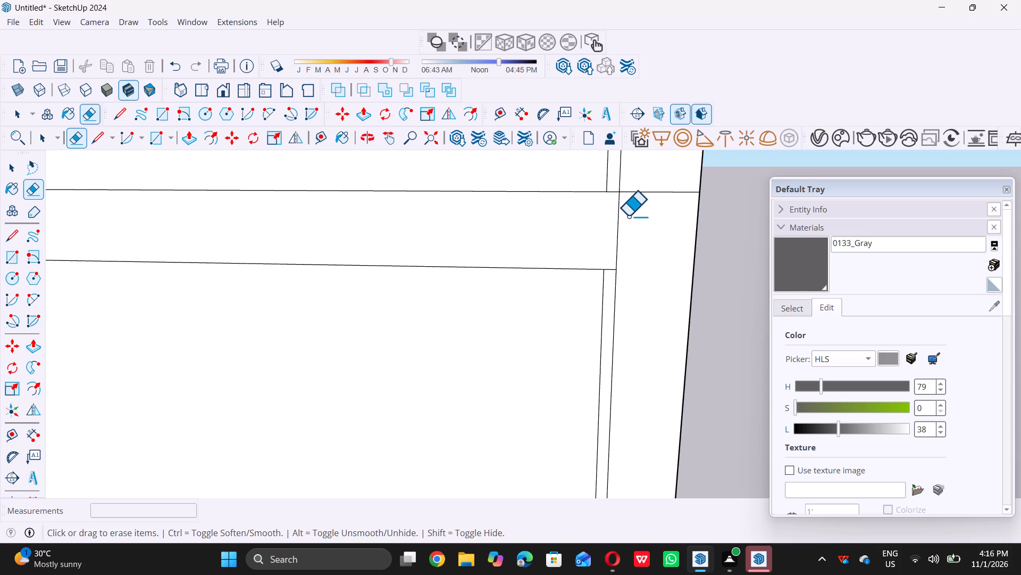
{"action": "triple_click", "coordinate": [618, 223]}
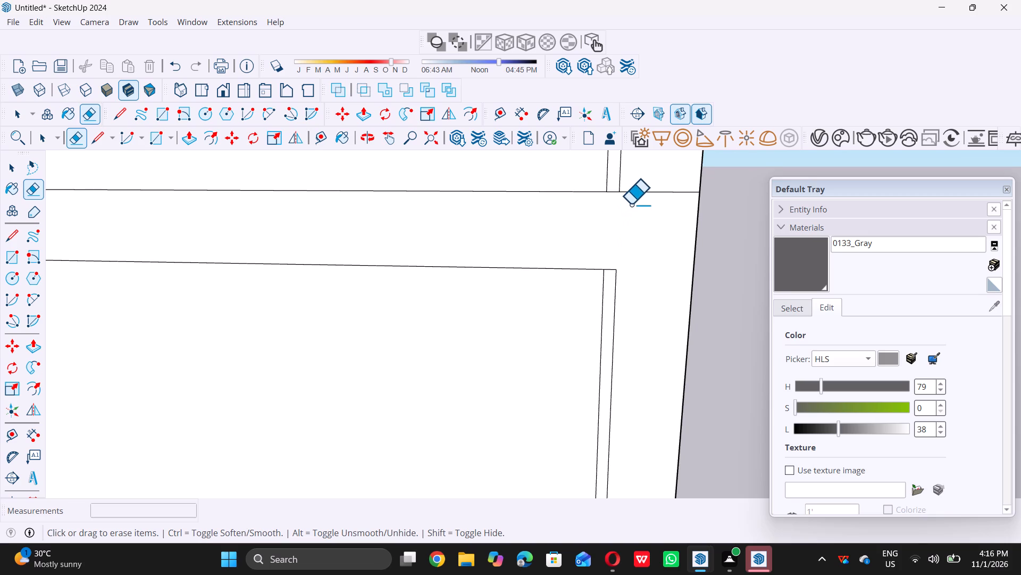
{"action": "double_click", "coordinate": [649, 193]}
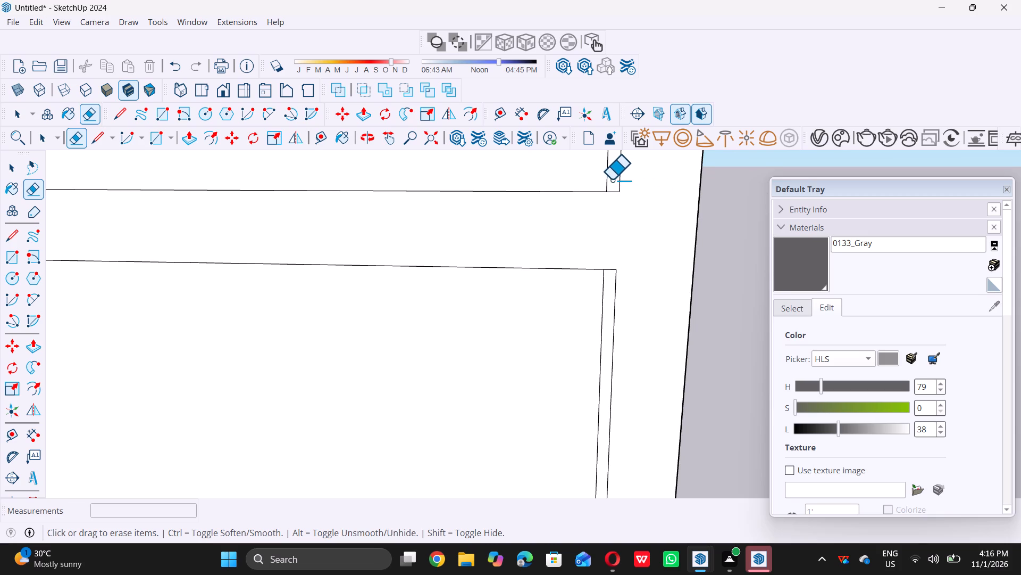
Erase the doubled vertical lines beside the right border in the cells directly above and below the topmost horizontal joint.
{"action": "triple_click", "coordinate": [607, 175]}
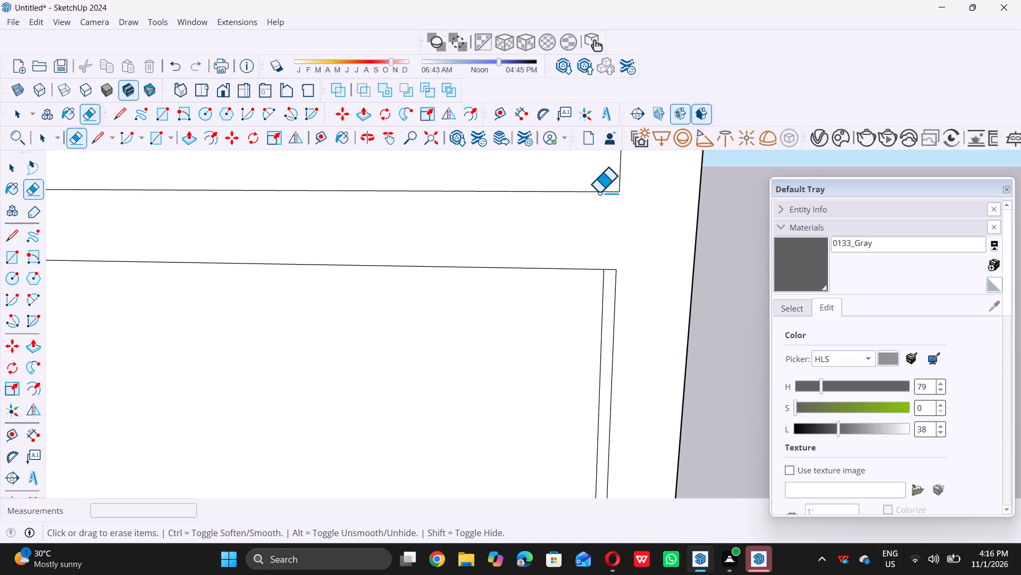
{"action": "scroll", "coordinate": [623, 216], "scroll_direction": "down", "scroll_amount": 13}
{"action": "scroll", "coordinate": [624, 248], "scroll_direction": "up", "scroll_amount": 15}
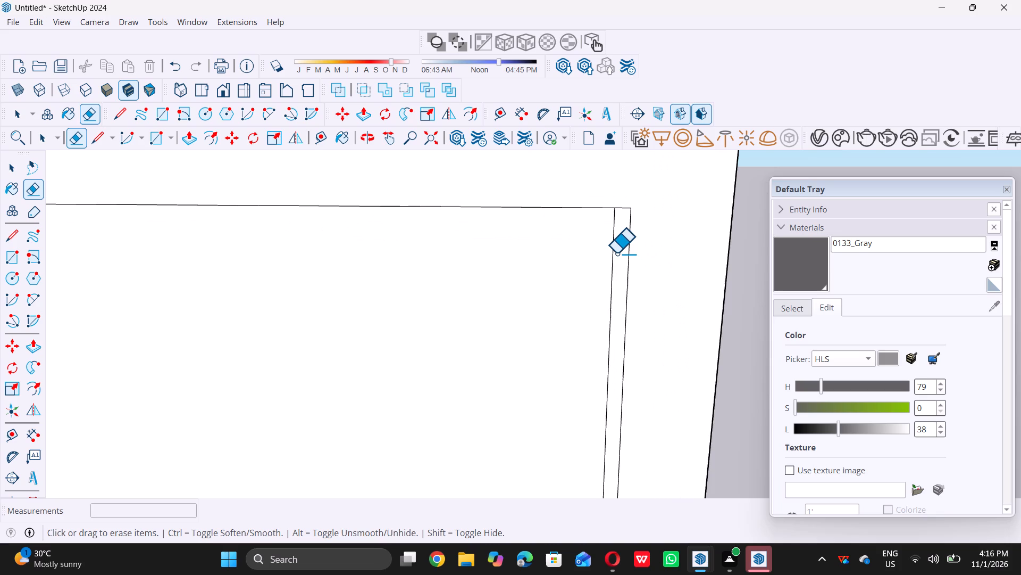
{"action": "left_click", "coordinate": [613, 249]}
Erase the four short segments inside the crossing of the central vertical joint and the topmost horizontal joint.
{"action": "scroll", "coordinate": [620, 245], "scroll_direction": "down", "scroll_amount": 15}
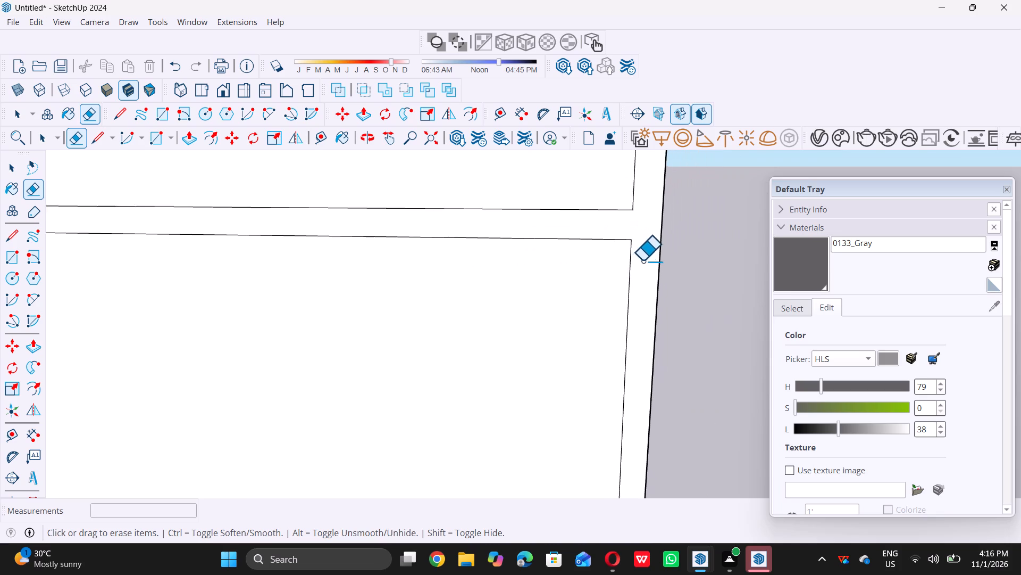
{"action": "scroll", "coordinate": [642, 260], "scroll_direction": "down", "scroll_amount": 20}
{"action": "scroll", "coordinate": [642, 260], "scroll_direction": "down", "scroll_amount": 1}
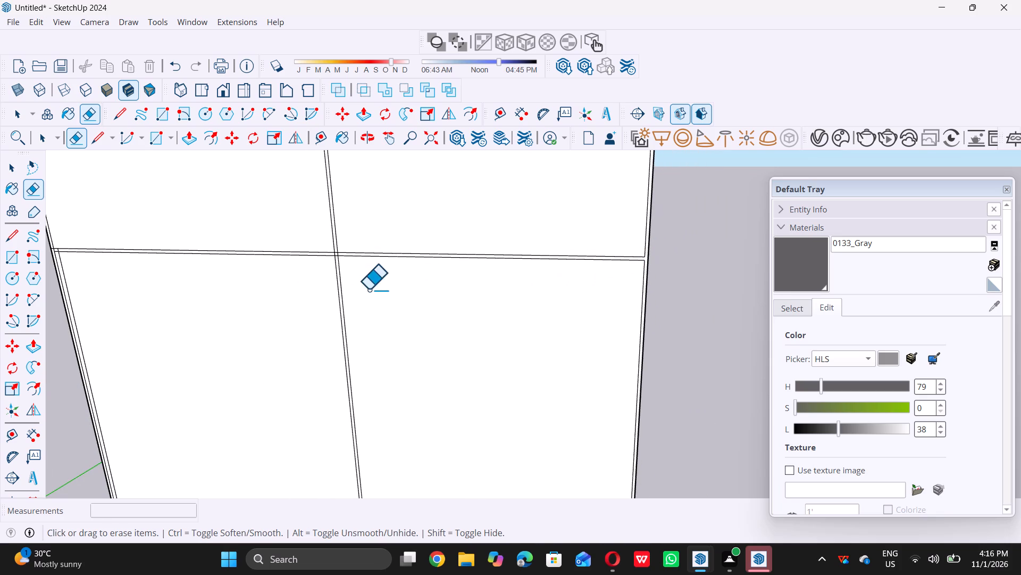
{"action": "scroll", "coordinate": [311, 260], "scroll_direction": "up", "scroll_amount": 15}
{"action": "scroll", "coordinate": [353, 246], "scroll_direction": "up", "scroll_amount": 8}
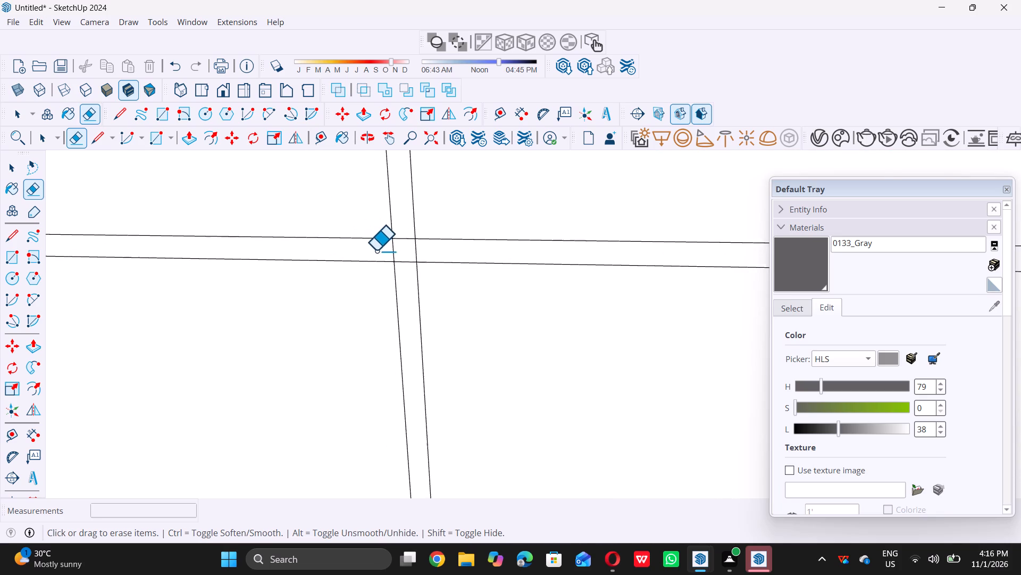
{"action": "left_click", "coordinate": [411, 234]}
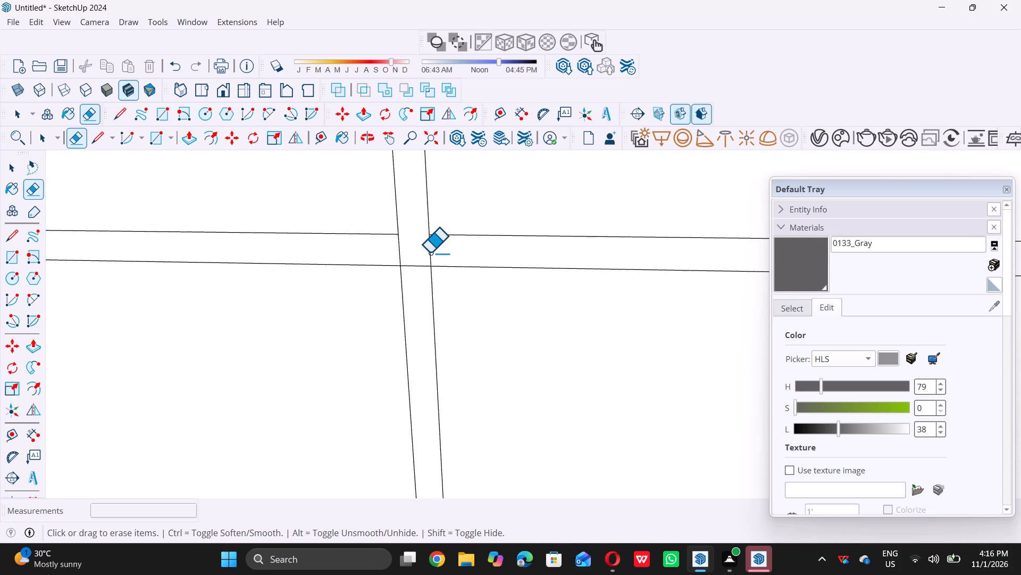
{"action": "left_click", "coordinate": [430, 252]}
{"action": "double_click", "coordinate": [397, 254]}
{"action": "double_click", "coordinate": [401, 252]}
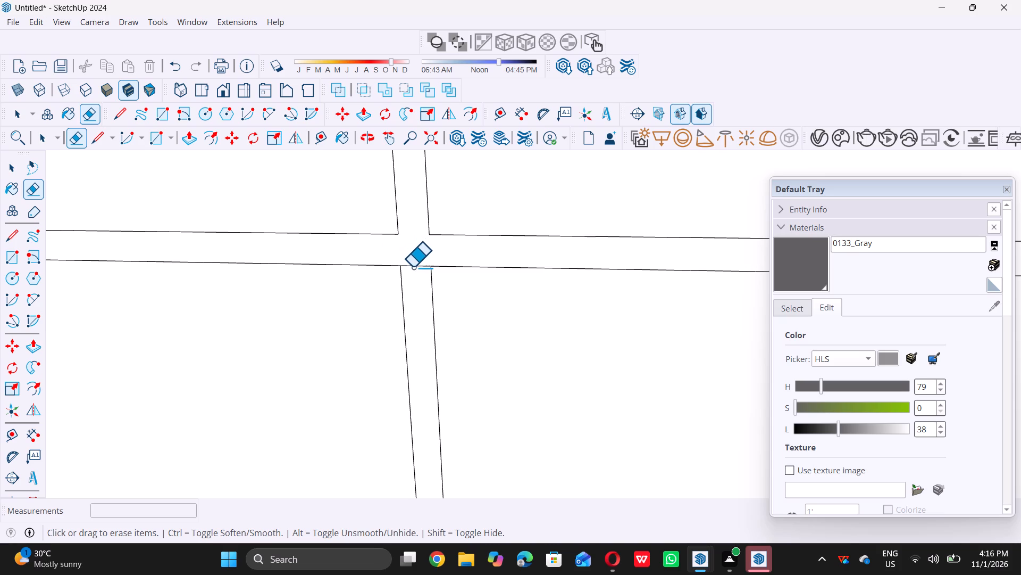
{"action": "left_click", "coordinate": [414, 267]}
Erase the crossing segments and outer stub at the topmost joint's left end, plus the doubled vertical line in the left cell below.
{"action": "scroll", "coordinate": [488, 265], "scroll_direction": "down", "scroll_amount": 19}
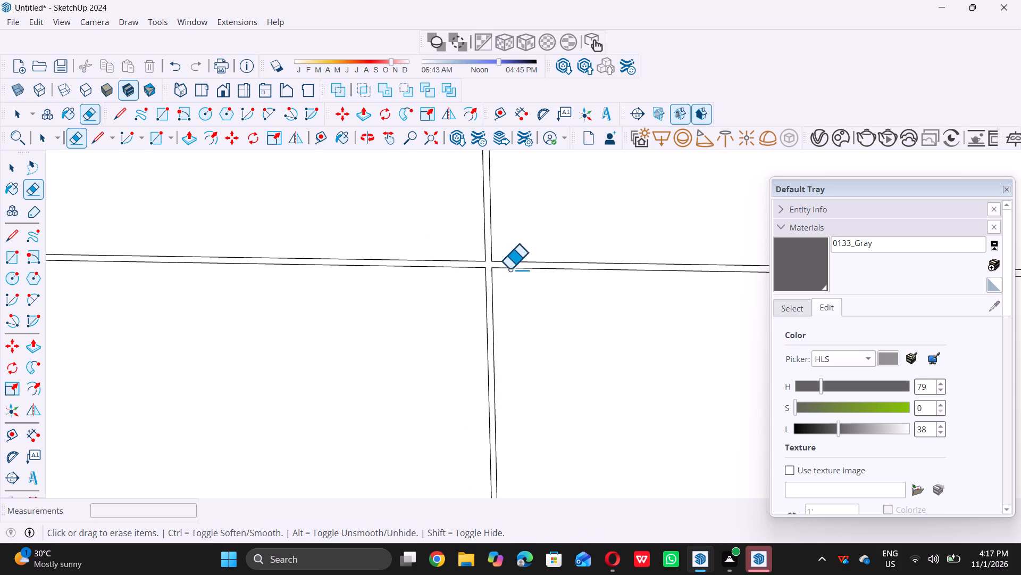
{"action": "scroll", "coordinate": [509, 269], "scroll_direction": "down", "scroll_amount": 5}
{"action": "scroll", "coordinate": [179, 266], "scroll_direction": "up", "scroll_amount": 5}
{"action": "scroll", "coordinate": [190, 271], "scroll_direction": "down", "scroll_amount": 4}
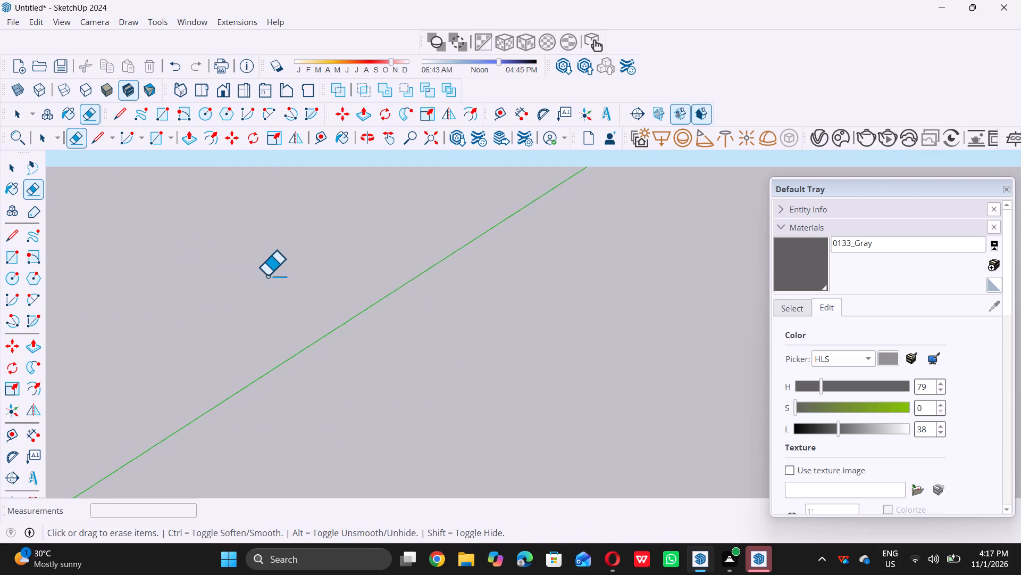
{"action": "scroll", "coordinate": [342, 286], "scroll_direction": "up", "scroll_amount": 5}
{"action": "scroll", "coordinate": [344, 285], "scroll_direction": "down", "scroll_amount": 5}
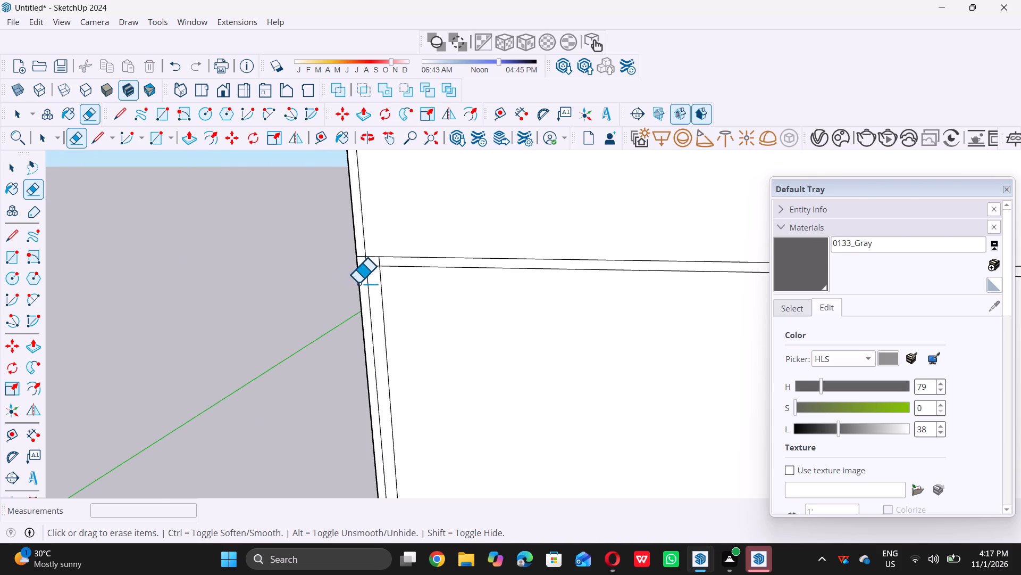
{"action": "scroll", "coordinate": [356, 275], "scroll_direction": "up", "scroll_amount": 4}
{"action": "scroll", "coordinate": [356, 275], "scroll_direction": "down", "scroll_amount": 4}
{"action": "scroll", "coordinate": [369, 270], "scroll_direction": "up", "scroll_amount": 6}
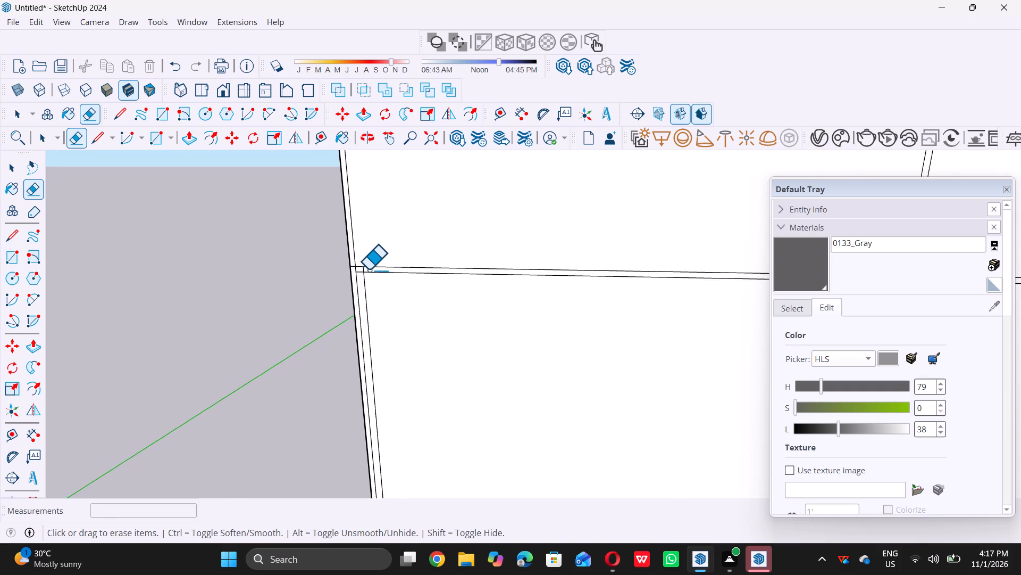
{"action": "scroll", "coordinate": [363, 273], "scroll_direction": "up", "scroll_amount": 14}
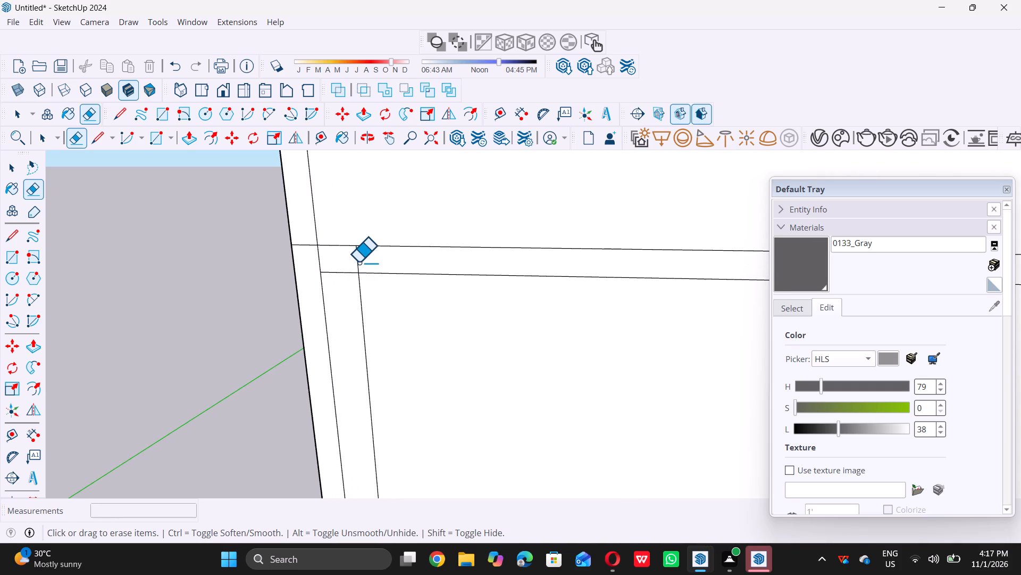
{"action": "double_click", "coordinate": [358, 262]}
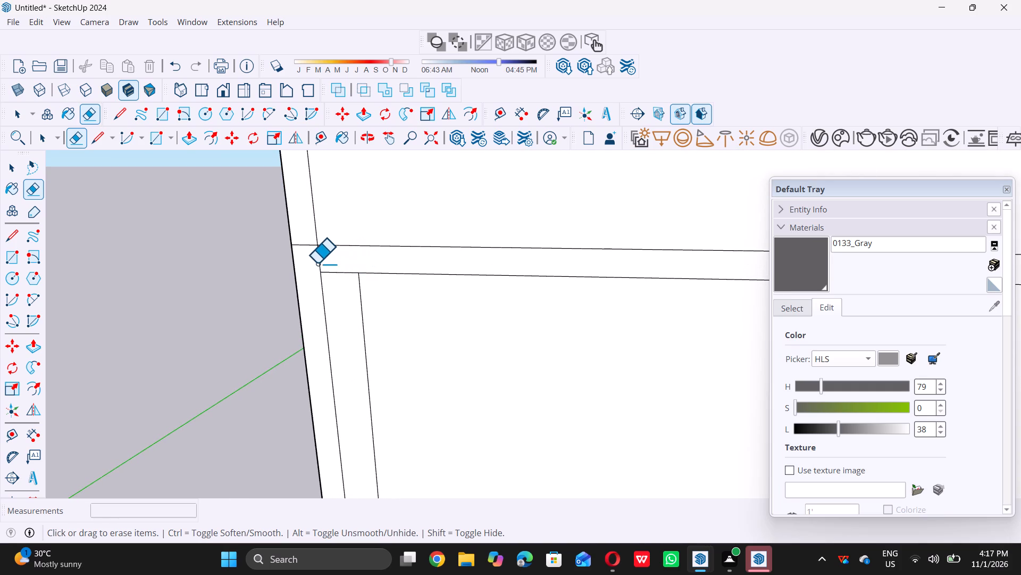
{"action": "triple_click", "coordinate": [319, 260]}
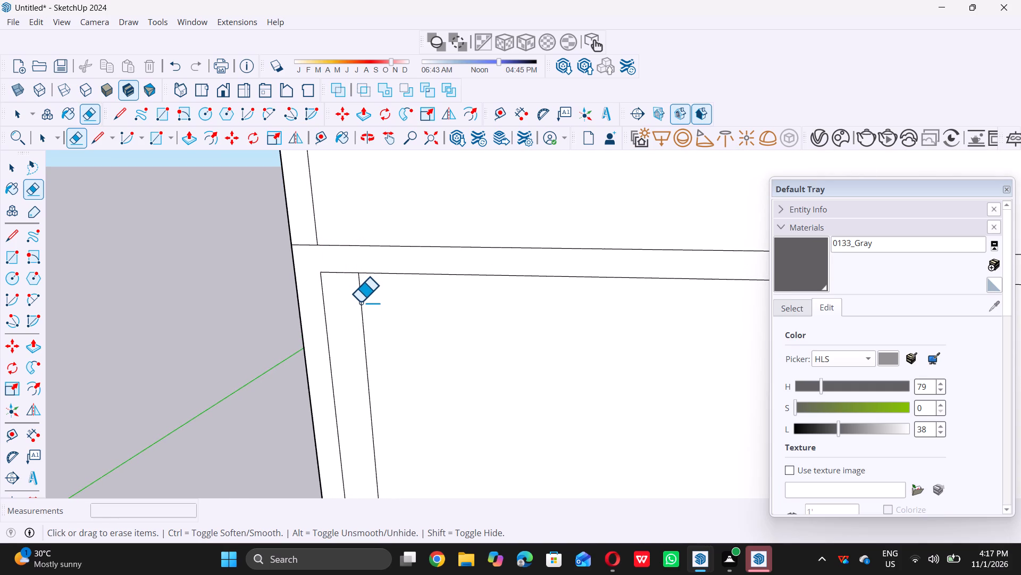
{"action": "triple_click", "coordinate": [360, 302]}
{"action": "left_click", "coordinate": [360, 302]}
{"action": "left_click", "coordinate": [298, 245]}
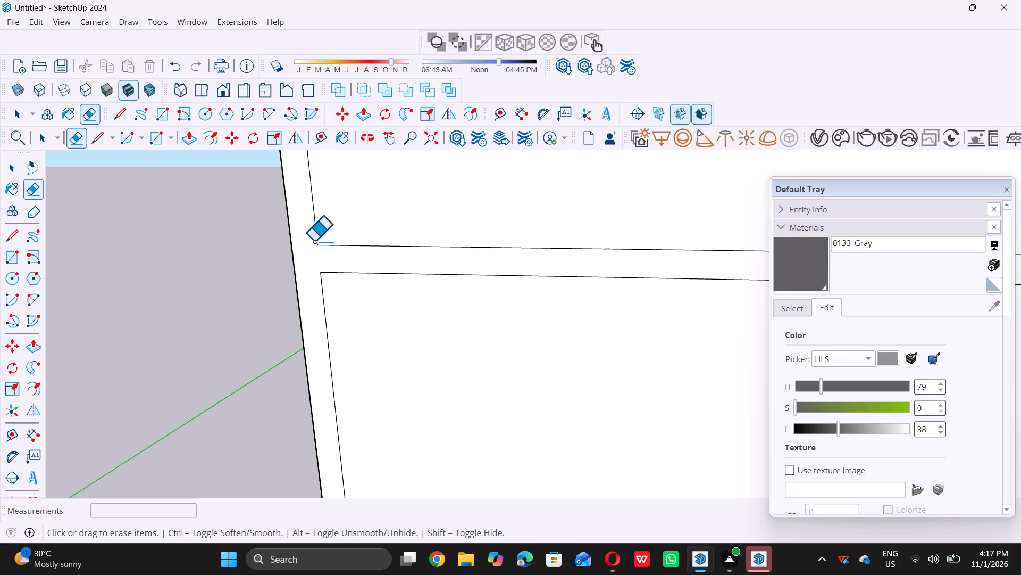
Erase the crossing segments and outer stub at the left end of the second horizontal joint from the top, plus the doubled vertical line below.
{"action": "scroll", "coordinate": [316, 240], "scroll_direction": "down", "scroll_amount": 20}
{"action": "scroll", "coordinate": [316, 240], "scroll_direction": "down", "scroll_amount": 7}
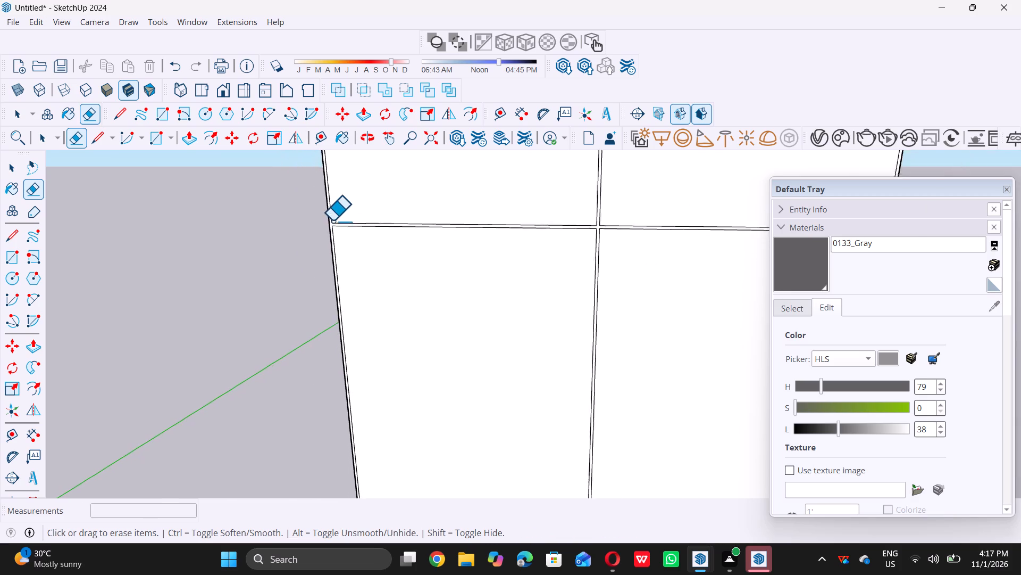
{"action": "scroll", "coordinate": [334, 219], "scroll_direction": "down", "scroll_amount": 17}
{"action": "scroll", "coordinate": [374, 336], "scroll_direction": "up", "scroll_amount": 4}
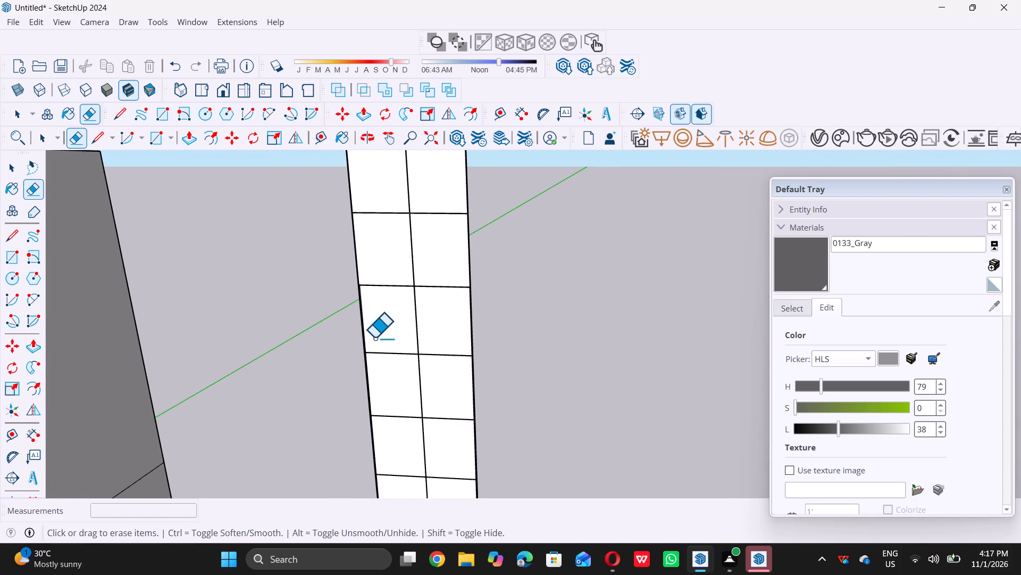
{"action": "scroll", "coordinate": [374, 338], "scroll_direction": "up", "scroll_amount": 2}
{"action": "scroll", "coordinate": [340, 280], "scroll_direction": "up", "scroll_amount": 6}
{"action": "scroll", "coordinate": [338, 203], "scroll_direction": "up", "scroll_amount": 5}
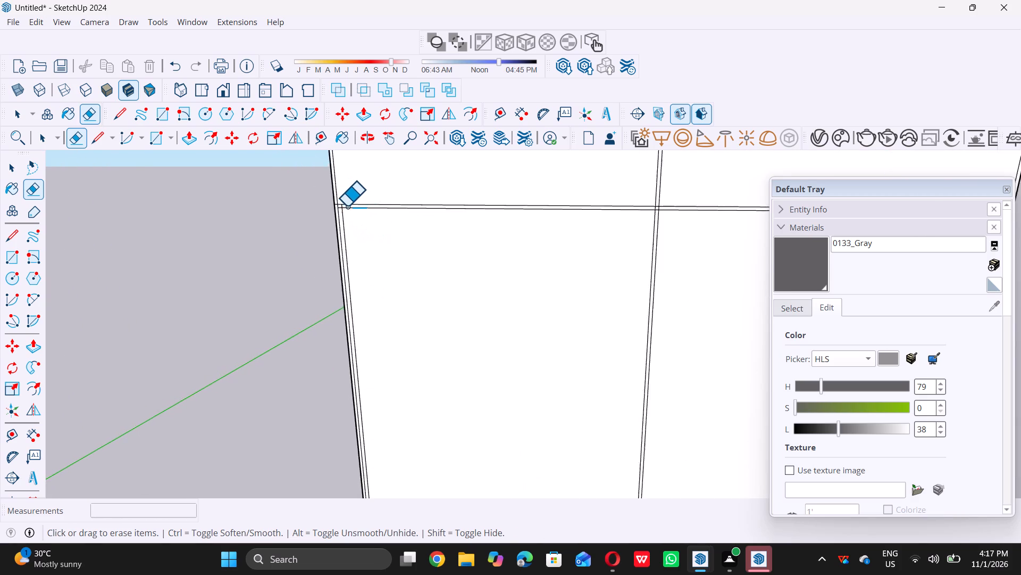
{"action": "scroll", "coordinate": [347, 206], "scroll_direction": "up", "scroll_amount": 19}
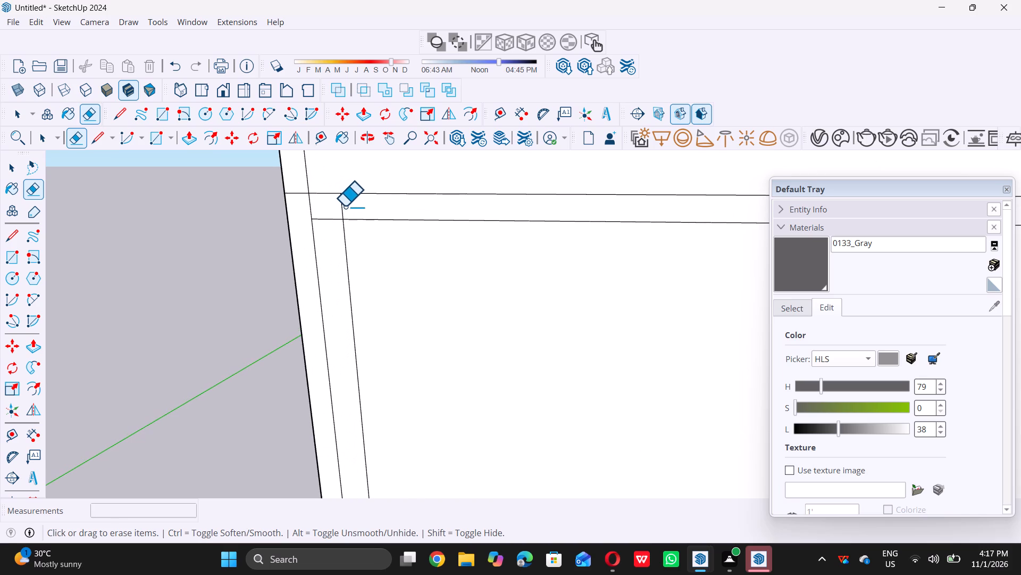
{"action": "left_click", "coordinate": [341, 208]}
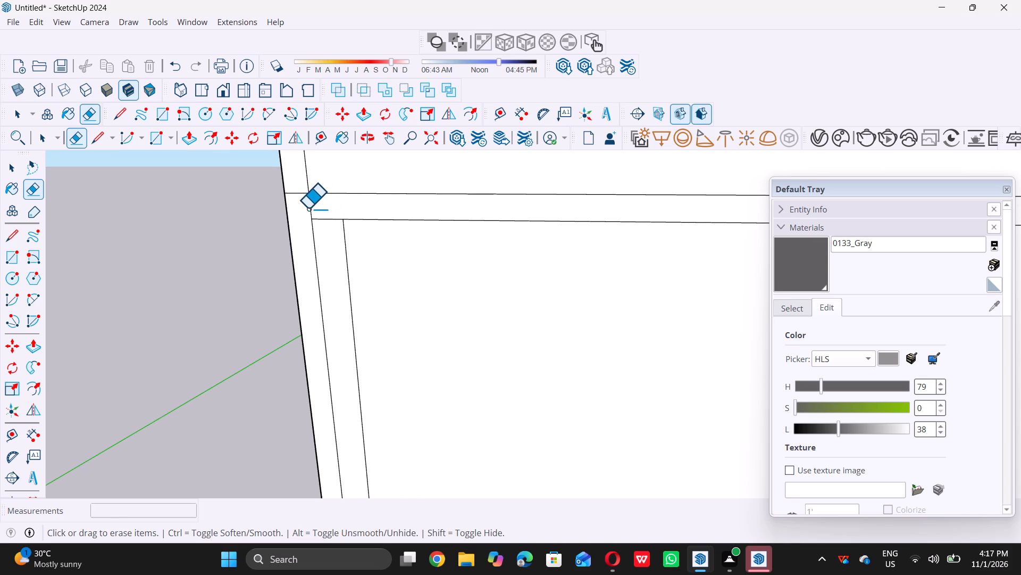
{"action": "left_click", "coordinate": [308, 208]}
{"action": "triple_click", "coordinate": [309, 208]}
{"action": "left_click", "coordinate": [309, 208]}
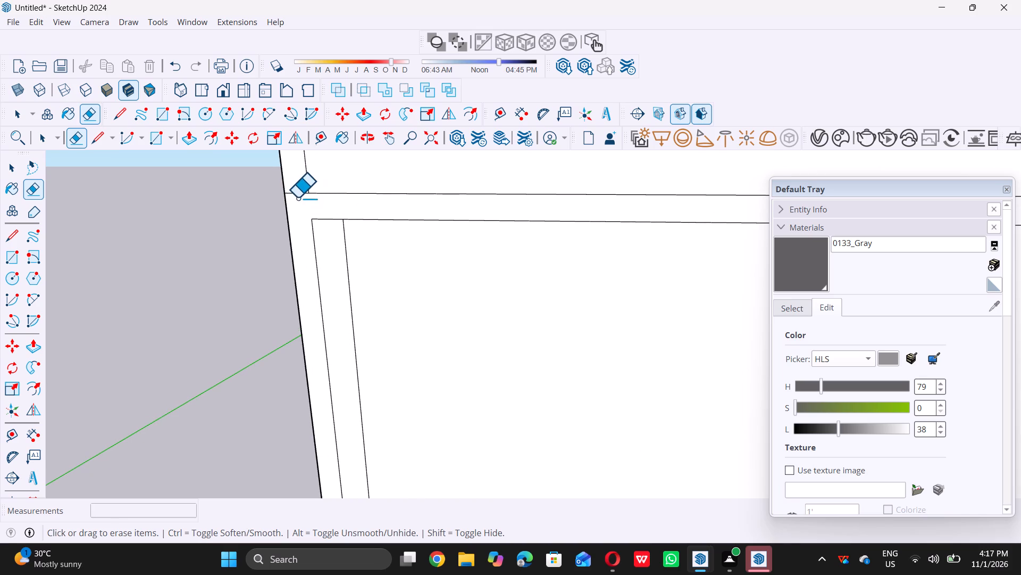
{"action": "double_click", "coordinate": [296, 193]}
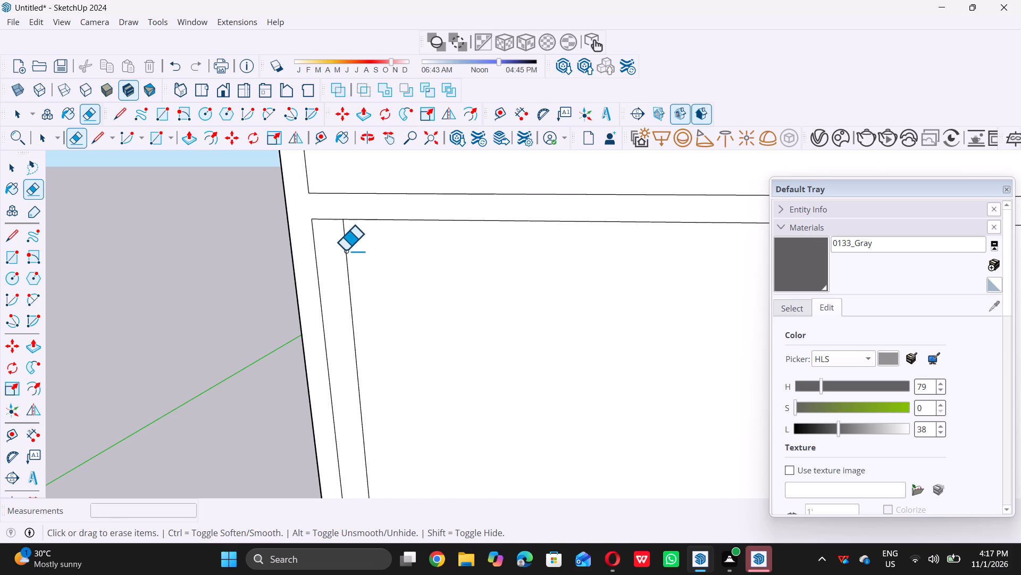
{"action": "double_click", "coordinate": [350, 248]}
{"action": "left_click", "coordinate": [346, 249]}
Erase the four short segments inside the crossing of the central vertical joint and the second horizontal joint from the top.
{"action": "scroll", "coordinate": [342, 250], "scroll_direction": "down", "scroll_amount": 8}
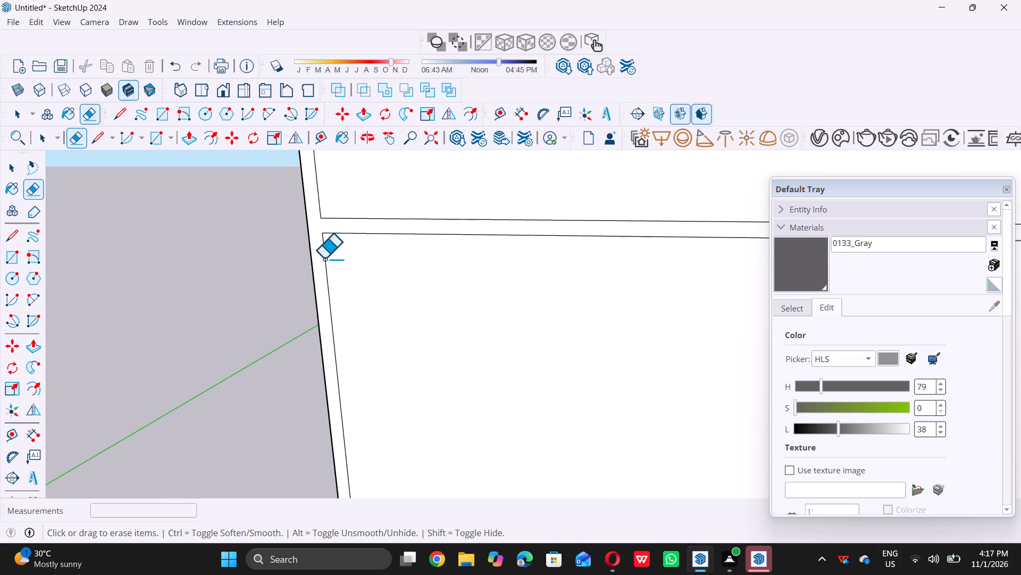
{"action": "scroll", "coordinate": [324, 258], "scroll_direction": "down", "scroll_amount": 18}
{"action": "scroll", "coordinate": [566, 262], "scroll_direction": "up", "scroll_amount": 5}
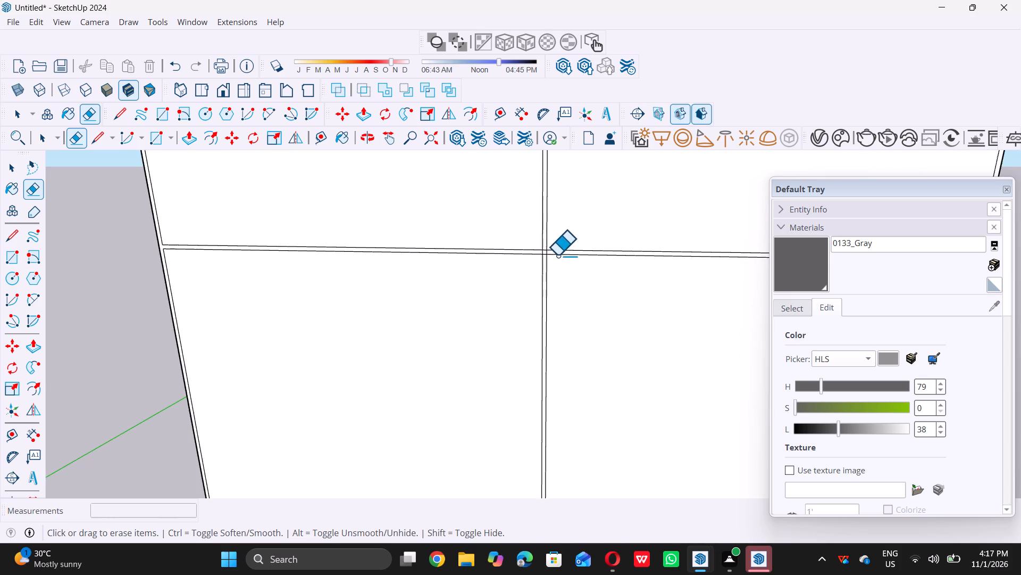
{"action": "scroll", "coordinate": [524, 246], "scroll_direction": "up", "scroll_amount": 5}
{"action": "scroll", "coordinate": [558, 257], "scroll_direction": "up", "scroll_amount": 18}
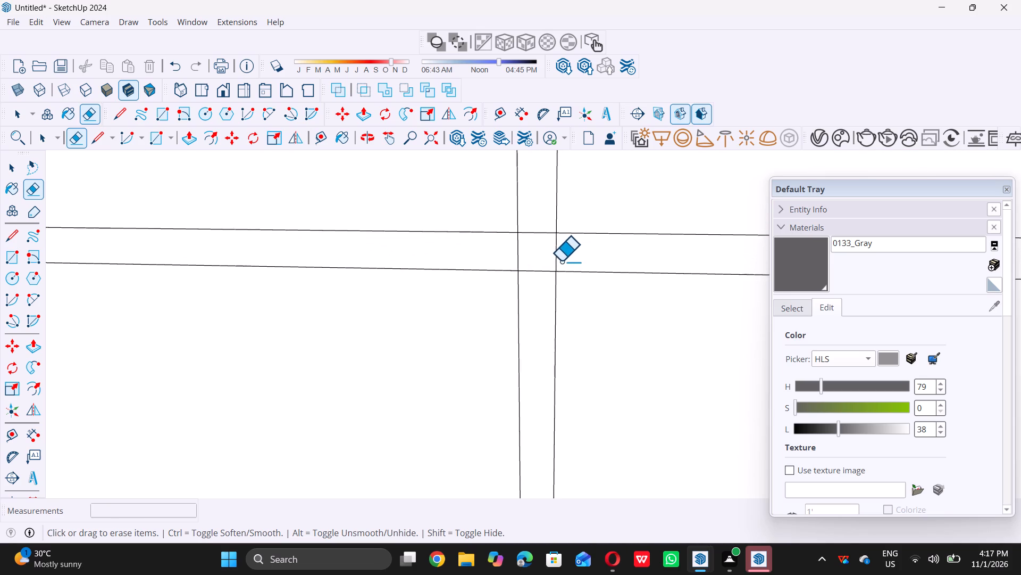
{"action": "scroll", "coordinate": [561, 261], "scroll_direction": "up", "scroll_amount": 3}
{"action": "left_click", "coordinate": [468, 246]}
{"action": "left_click_drag", "start_coordinate": [486, 246], "coordinate": [506, 246]}
{"action": "left_click_drag", "start_coordinate": [512, 246], "coordinate": [532, 246]}
{"action": "left_click_drag", "start_coordinate": [539, 246], "coordinate": [526, 224]}
{"action": "middle_click", "coordinate": [526, 224]}
{"action": "left_click", "coordinate": [526, 223]}
{"action": "left_click", "coordinate": [522, 222]}
{"action": "triple_click", "coordinate": [519, 218]}
{"action": "triple_click", "coordinate": [519, 215]}
{"action": "double_click", "coordinate": [521, 210]}
{"action": "left_click", "coordinate": [522, 204]}
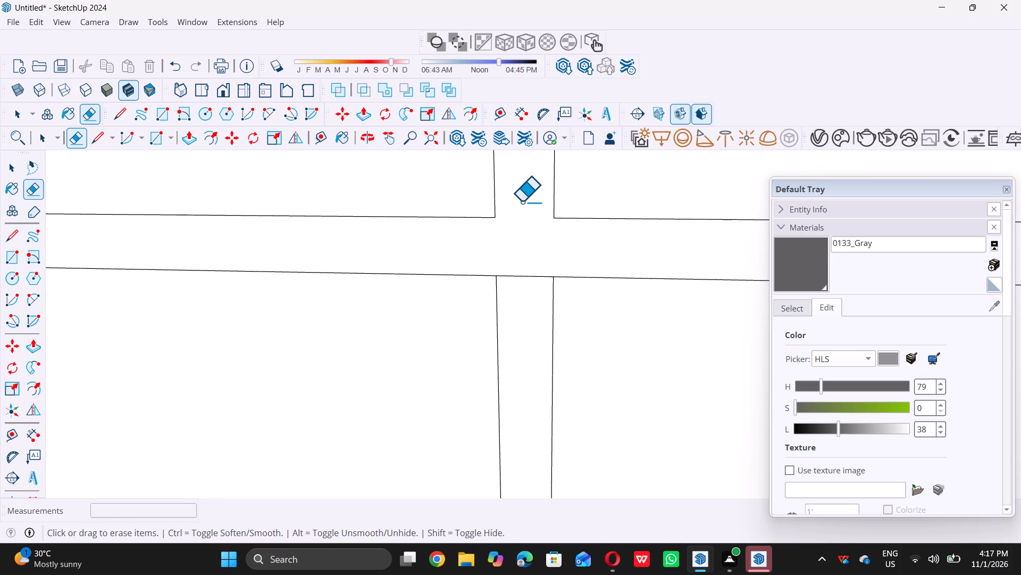
{"action": "left_click_drag", "start_coordinate": [522, 202], "coordinate": [522, 207]}
{"action": "left_click_drag", "start_coordinate": [522, 209], "coordinate": [523, 215]}
{"action": "left_click_drag", "start_coordinate": [523, 217], "coordinate": [521, 297]}
Erase the crossing segments and outer stub at the second joint's right end, plus the doubled vertical line in the right cell below.
{"action": "scroll", "coordinate": [487, 277], "scroll_direction": "down", "scroll_amount": 8}
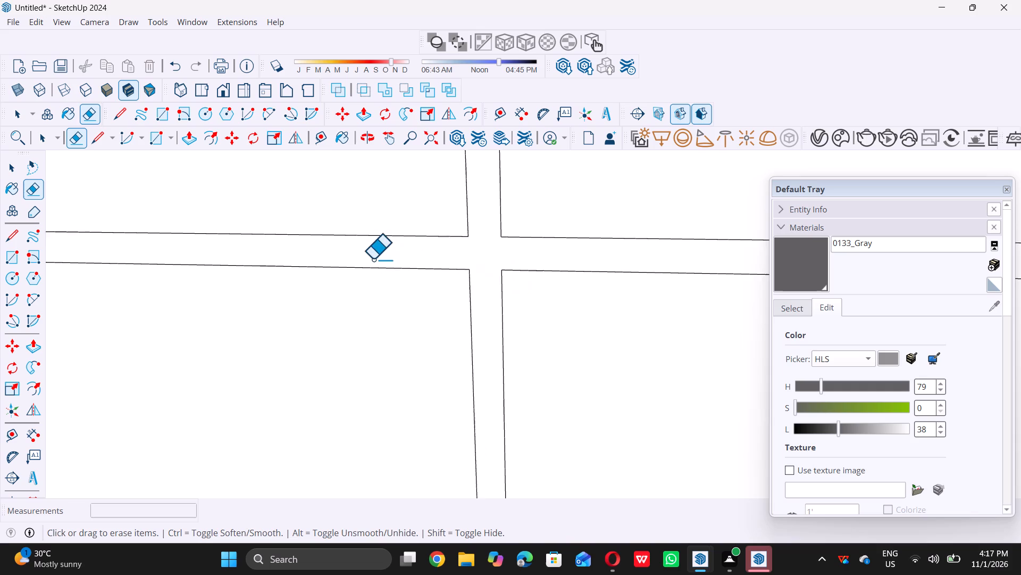
{"action": "scroll", "coordinate": [373, 259], "scroll_direction": "down", "scroll_amount": 20}
{"action": "scroll", "coordinate": [373, 259], "scroll_direction": "down", "scroll_amount": 12}
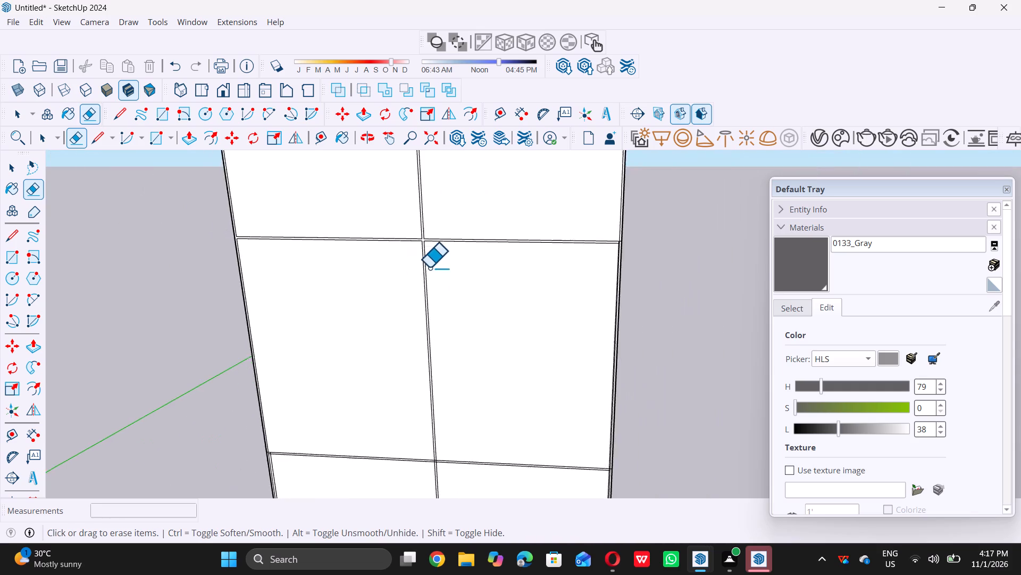
{"action": "scroll", "coordinate": [429, 267], "scroll_direction": "down", "scroll_amount": 2}
{"action": "scroll", "coordinate": [565, 256], "scroll_direction": "up", "scroll_amount": 5}
{"action": "scroll", "coordinate": [331, 216], "scroll_direction": "up", "scroll_amount": 3}
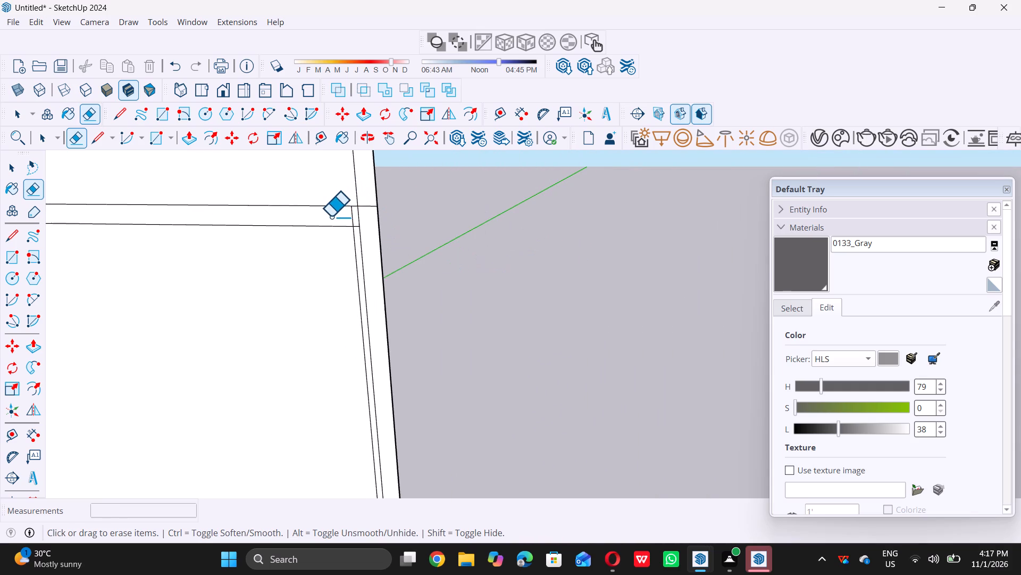
{"action": "scroll", "coordinate": [331, 216], "scroll_direction": "up", "scroll_amount": 7}
{"action": "left_click_drag", "start_coordinate": [361, 217], "coordinate": [389, 218]}
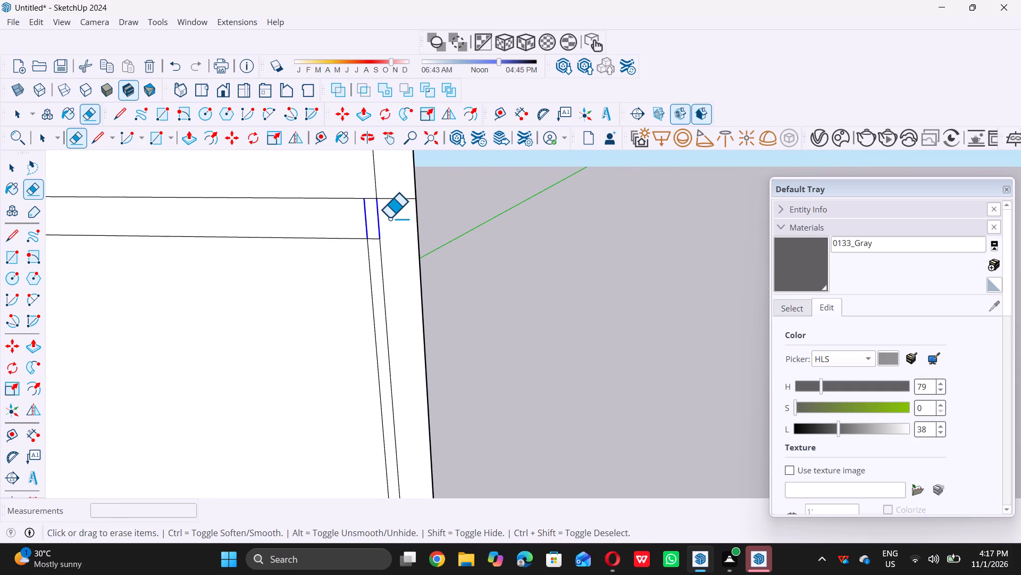
{"action": "left_click_drag", "start_coordinate": [389, 218], "coordinate": [394, 215]}
{"action": "left_click", "coordinate": [394, 215]}
{"action": "left_click", "coordinate": [394, 208]}
{"action": "double_click", "coordinate": [397, 202]}
{"action": "triple_click", "coordinate": [399, 199]}
{"action": "double_click", "coordinate": [400, 196]}
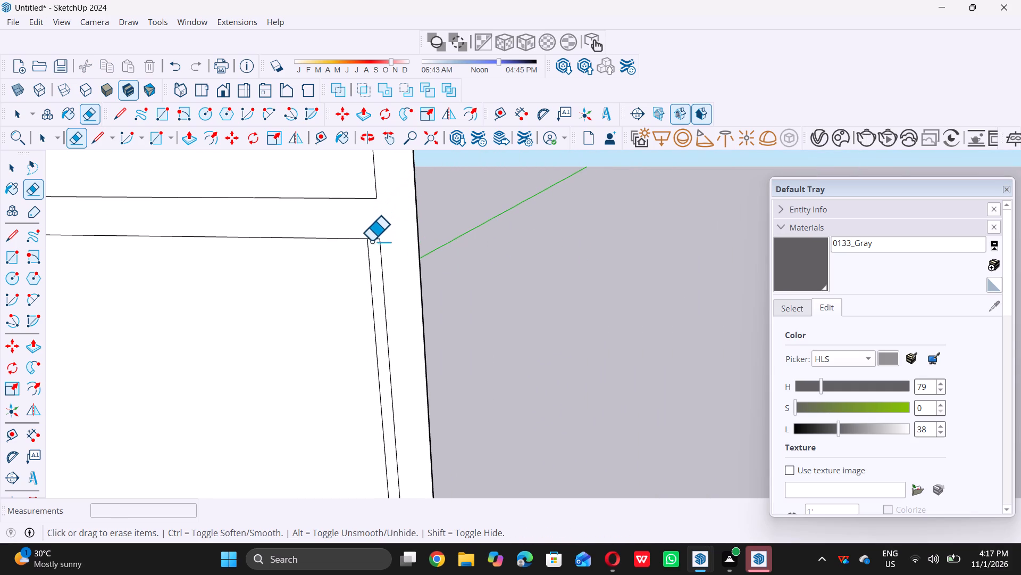
{"action": "scroll", "coordinate": [371, 242], "scroll_direction": "up", "scroll_amount": 5}
{"action": "left_click", "coordinate": [364, 253]}
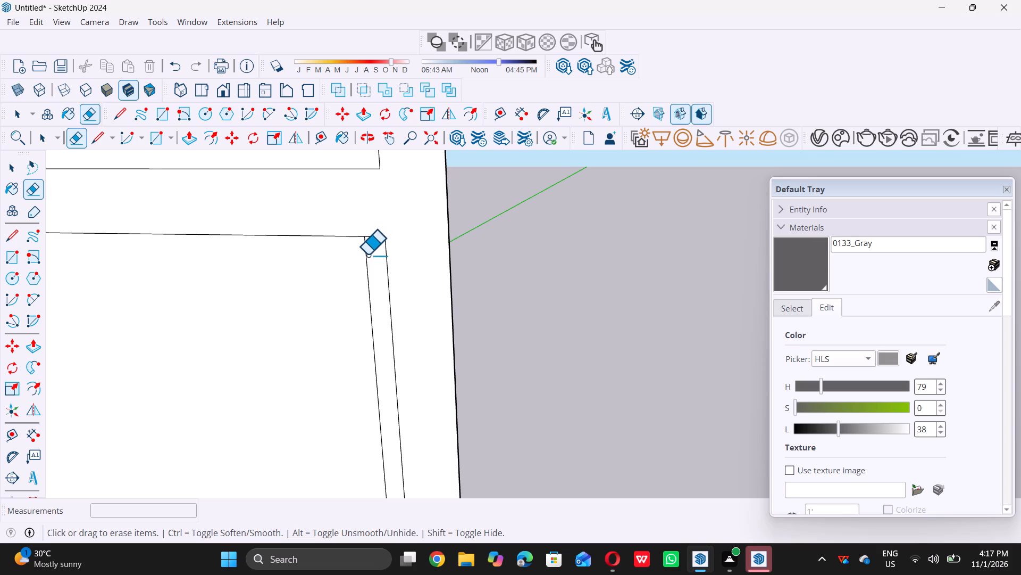
{"action": "double_click", "coordinate": [364, 258]}
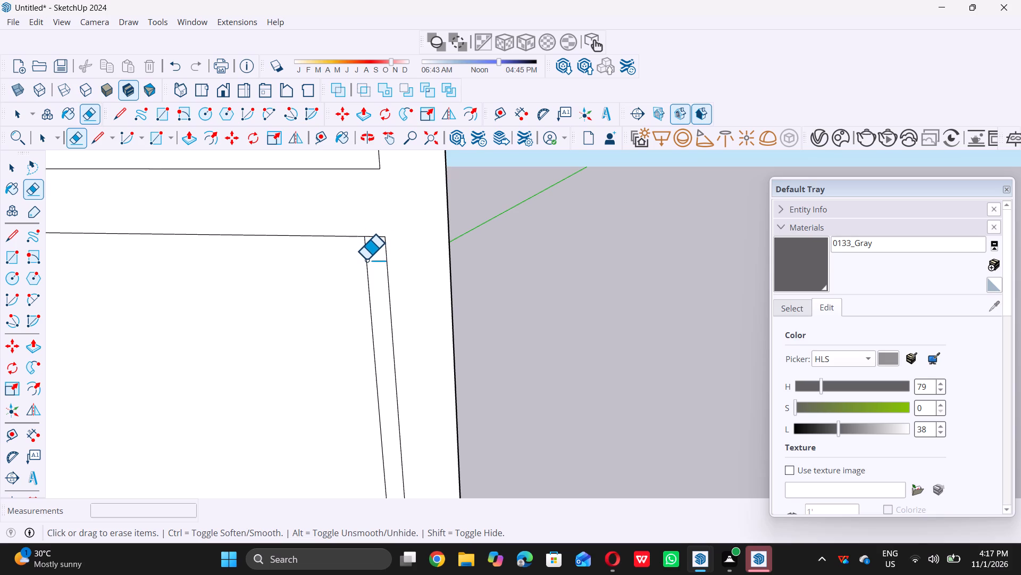
{"action": "double_click", "coordinate": [366, 259]}
Erase the crossing segments and outer stub at the left end of the third horizontal joint from the top, plus the doubled vertical line below.
{"action": "scroll", "coordinate": [371, 260], "scroll_direction": "down", "scroll_amount": 20}
{"action": "scroll", "coordinate": [371, 260], "scroll_direction": "down", "scroll_amount": 1}
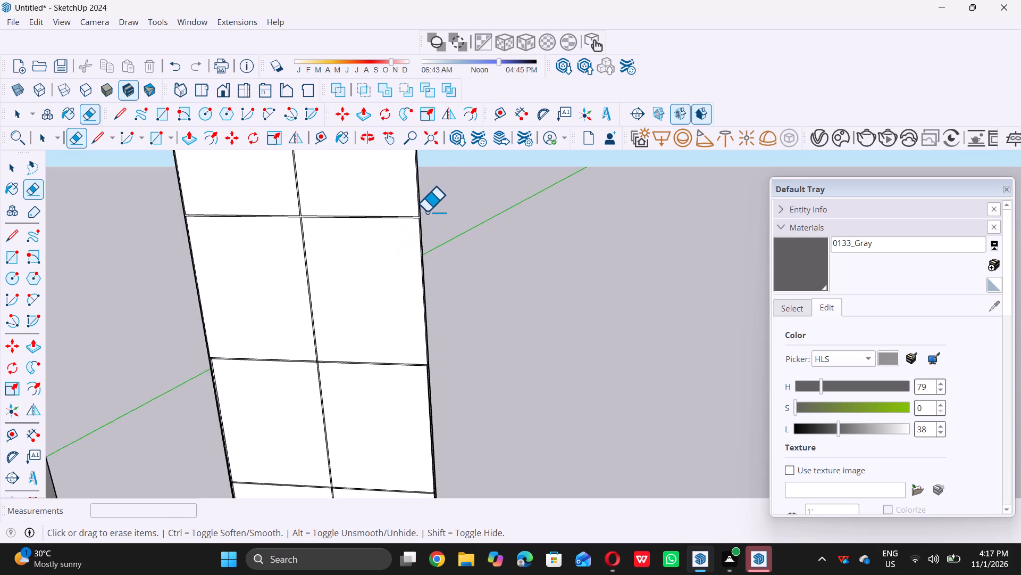
{"action": "scroll", "coordinate": [426, 211], "scroll_direction": "down", "scroll_amount": 2}
{"action": "scroll", "coordinate": [375, 300], "scroll_direction": "up", "scroll_amount": 12}
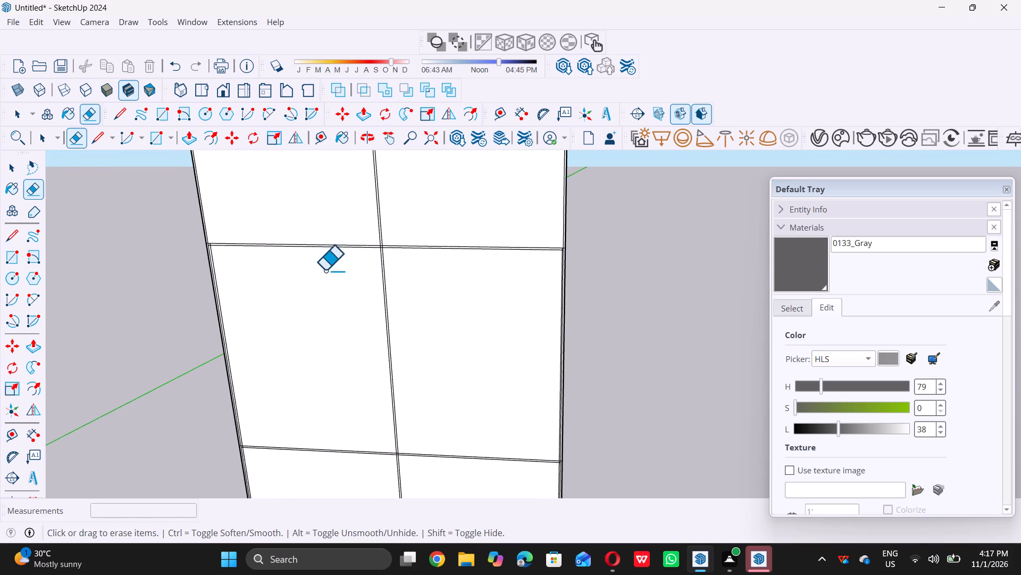
{"action": "scroll", "coordinate": [210, 247], "scroll_direction": "up", "scroll_amount": 18}
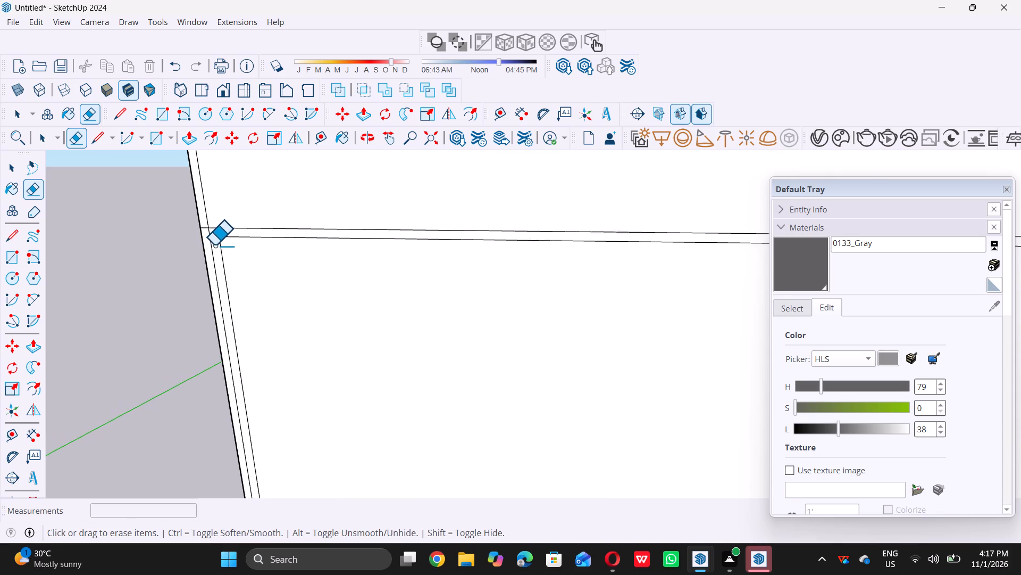
{"action": "scroll", "coordinate": [212, 239], "scroll_direction": "up", "scroll_amount": 5}
{"action": "scroll", "coordinate": [206, 228], "scroll_direction": "up", "scroll_amount": 16}
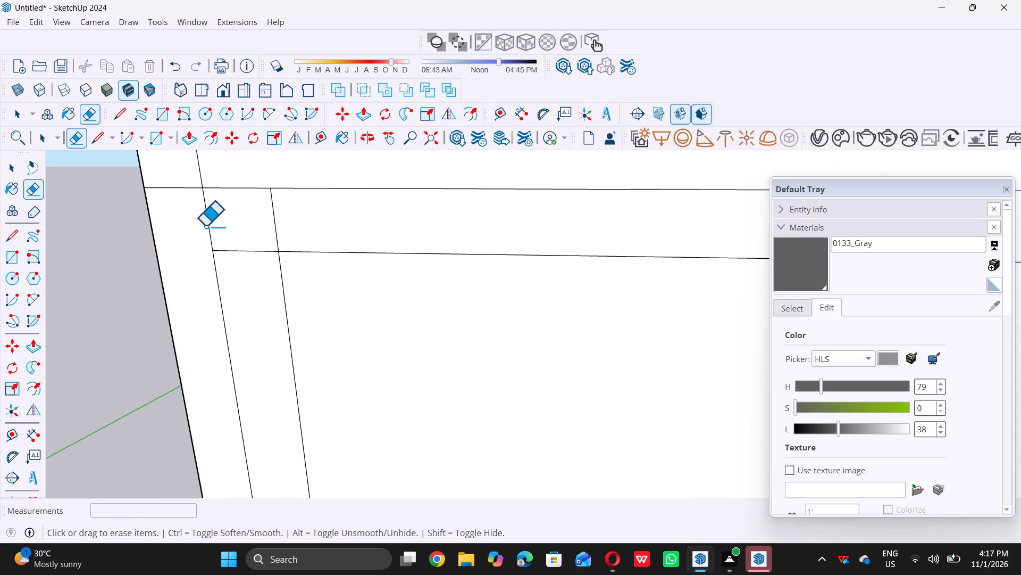
{"action": "left_click", "coordinate": [163, 171]}
{"action": "left_click_drag", "start_coordinate": [163, 172], "coordinate": [273, 219]}
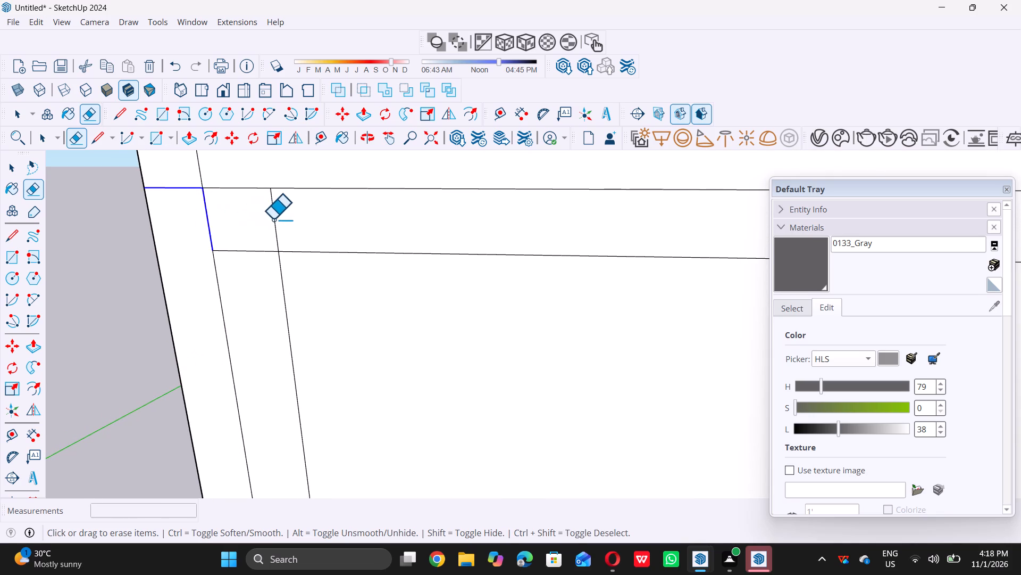
{"action": "left_click_drag", "start_coordinate": [273, 219], "coordinate": [302, 225]}
{"action": "left_click", "coordinate": [302, 225]}
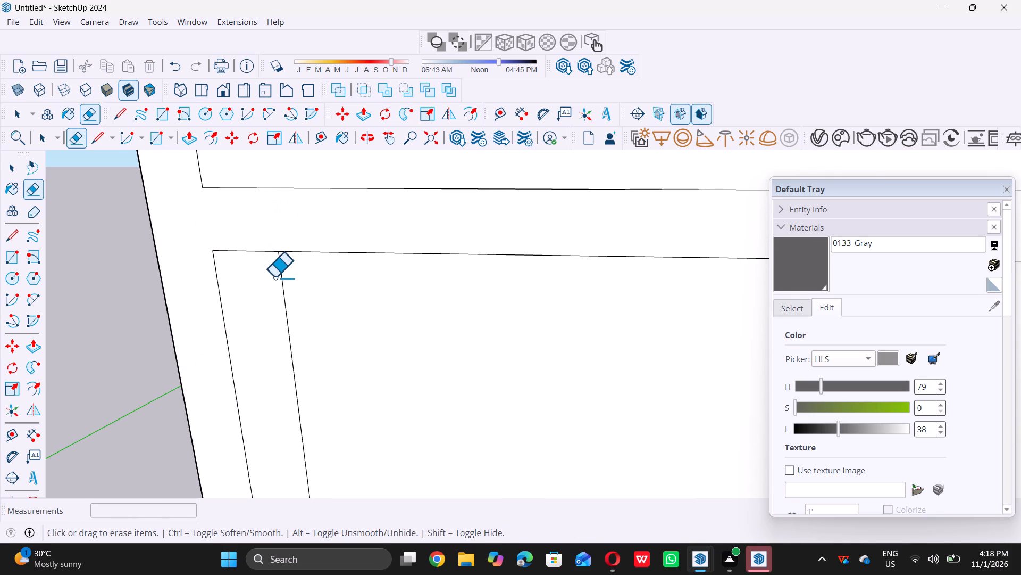
{"action": "left_click", "coordinate": [279, 279]}
Erase the four short segments inside the crossing of the central vertical joint and the third horizontal joint from the top.
{"action": "scroll", "coordinate": [260, 279], "scroll_direction": "down", "scroll_amount": 13}
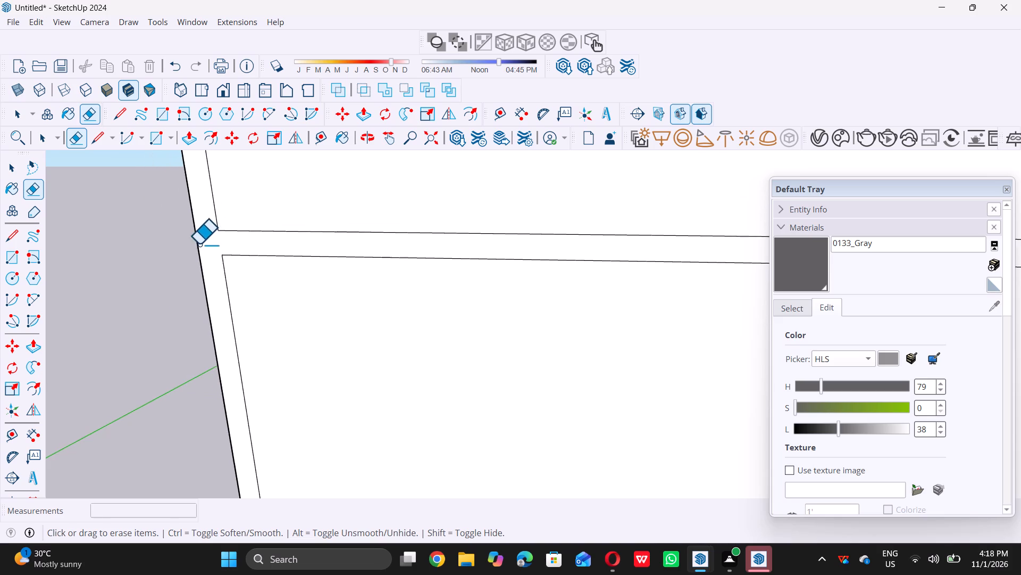
{"action": "scroll", "coordinate": [199, 244], "scroll_direction": "down", "scroll_amount": 7}
{"action": "scroll", "coordinate": [287, 242], "scroll_direction": "up", "scroll_amount": 10}
{"action": "scroll", "coordinate": [322, 228], "scroll_direction": "up", "scroll_amount": 20}
{"action": "scroll", "coordinate": [322, 228], "scroll_direction": "up", "scroll_amount": 8}
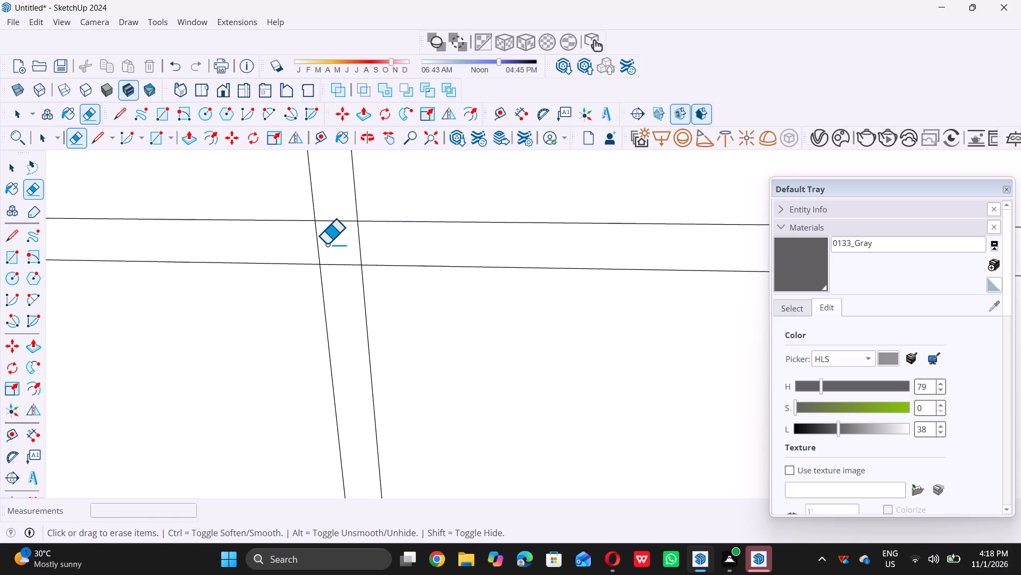
{"action": "scroll", "coordinate": [327, 244], "scroll_direction": "up", "scroll_amount": 5}
{"action": "left_click", "coordinate": [276, 240]}
{"action": "left_click", "coordinate": [281, 240]}
{"action": "left_click_drag", "start_coordinate": [296, 240], "coordinate": [302, 240]}
{"action": "left_click_drag", "start_coordinate": [316, 240], "coordinate": [336, 240]}
{"action": "double_click", "coordinate": [379, 234]}
{"action": "left_click", "coordinate": [385, 234]}
{"action": "left_click_drag", "start_coordinate": [396, 237], "coordinate": [386, 239]}
{"action": "left_click", "coordinate": [383, 239]}
{"action": "left_click_drag", "start_coordinate": [382, 239], "coordinate": [367, 239]}
{"action": "left_click_drag", "start_coordinate": [363, 239], "coordinate": [304, 229]}
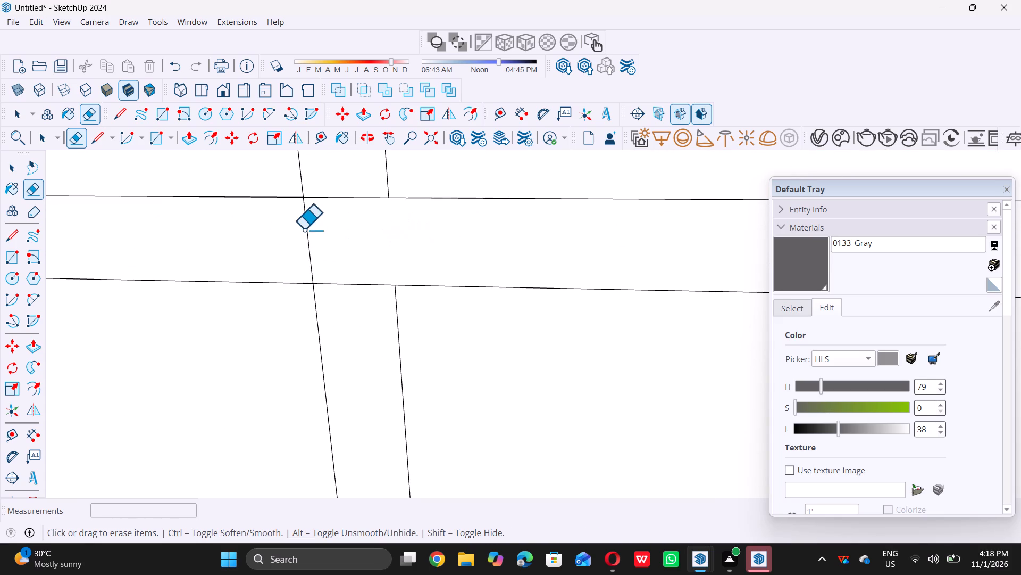
{"action": "left_click_drag", "start_coordinate": [304, 229], "coordinate": [292, 232]}
{"action": "left_click", "coordinate": [294, 231]}
{"action": "left_click", "coordinate": [297, 229]}
{"action": "left_click", "coordinate": [333, 204]}
{"action": "double_click", "coordinate": [339, 186]}
{"action": "left_click", "coordinate": [340, 180]}
{"action": "left_click_drag", "start_coordinate": [340, 178], "coordinate": [340, 174]}
{"action": "triple_click", "coordinate": [340, 174]}
{"action": "left_click_drag", "start_coordinate": [340, 177], "coordinate": [355, 263]}
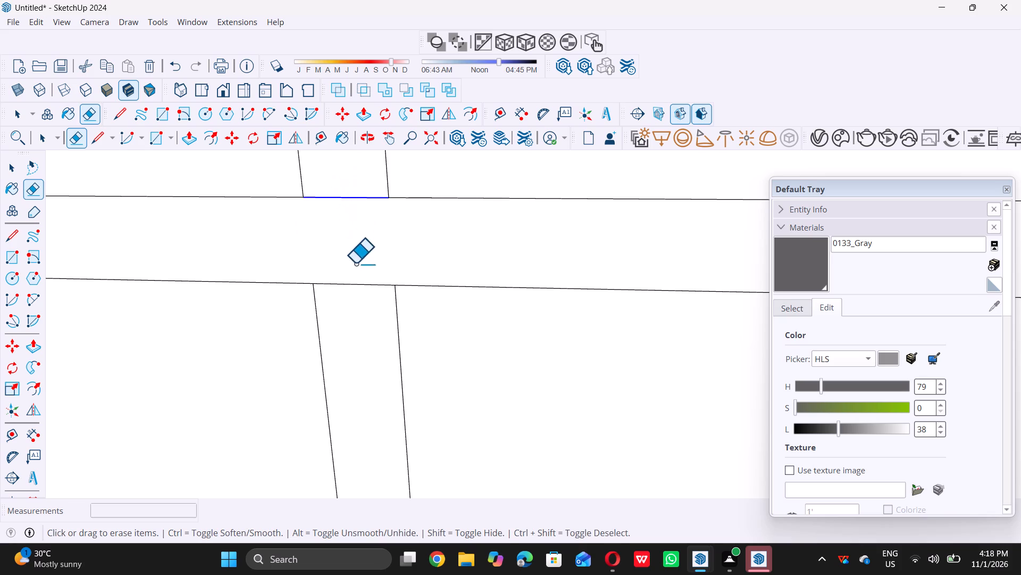
{"action": "left_click_drag", "start_coordinate": [355, 263], "coordinate": [357, 323]}
Erase the crossing segments and outer stub at the third joint's right end, plus the doubled vertical line in the right cell below.
{"action": "scroll", "coordinate": [309, 295], "scroll_direction": "down", "scroll_amount": 18}
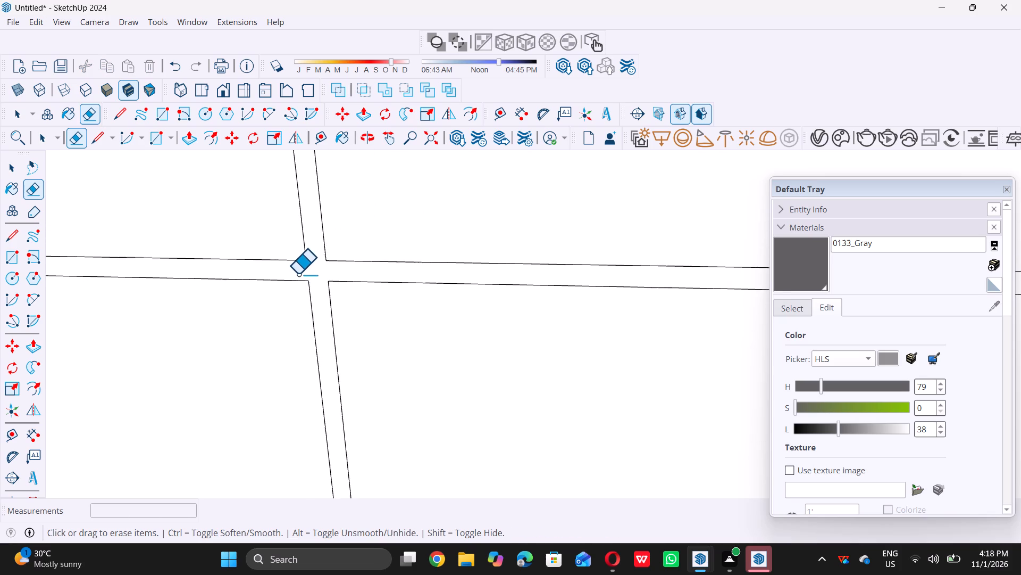
{"action": "scroll", "coordinate": [298, 274], "scroll_direction": "down", "scroll_amount": 20}
{"action": "scroll", "coordinate": [298, 274], "scroll_direction": "down", "scroll_amount": 1}
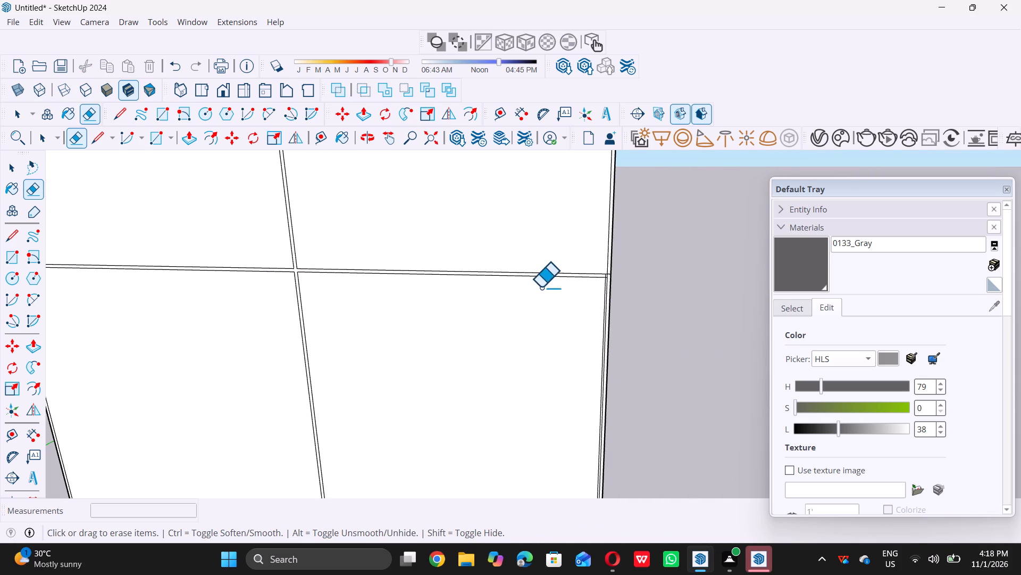
{"action": "scroll", "coordinate": [602, 288], "scroll_direction": "up", "scroll_amount": 11}
{"action": "scroll", "coordinate": [608, 266], "scroll_direction": "down", "scroll_amount": 3}
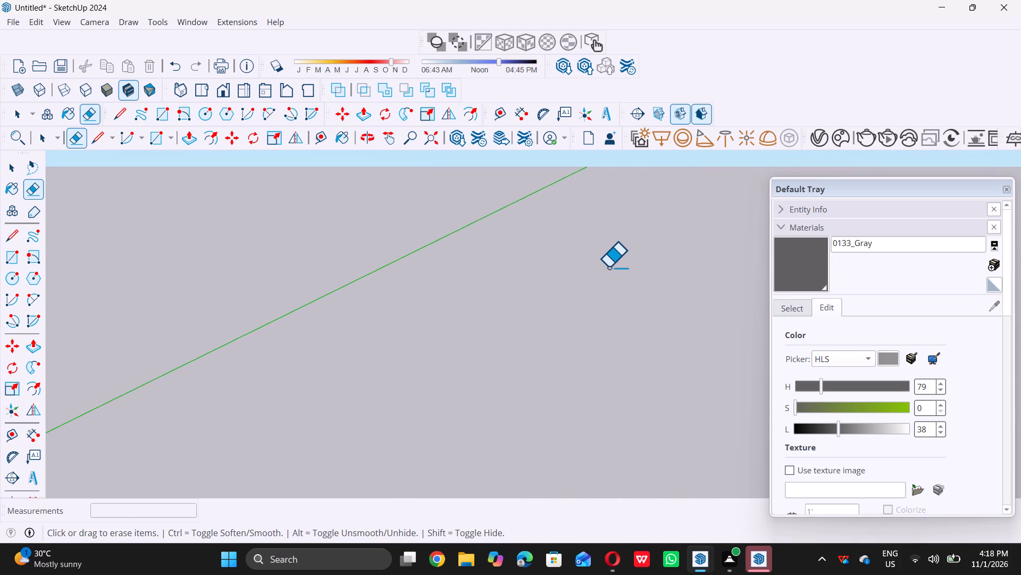
{"action": "scroll", "coordinate": [608, 267], "scroll_direction": "down", "scroll_amount": 3}
{"action": "scroll", "coordinate": [556, 231], "scroll_direction": "up", "scroll_amount": 5}
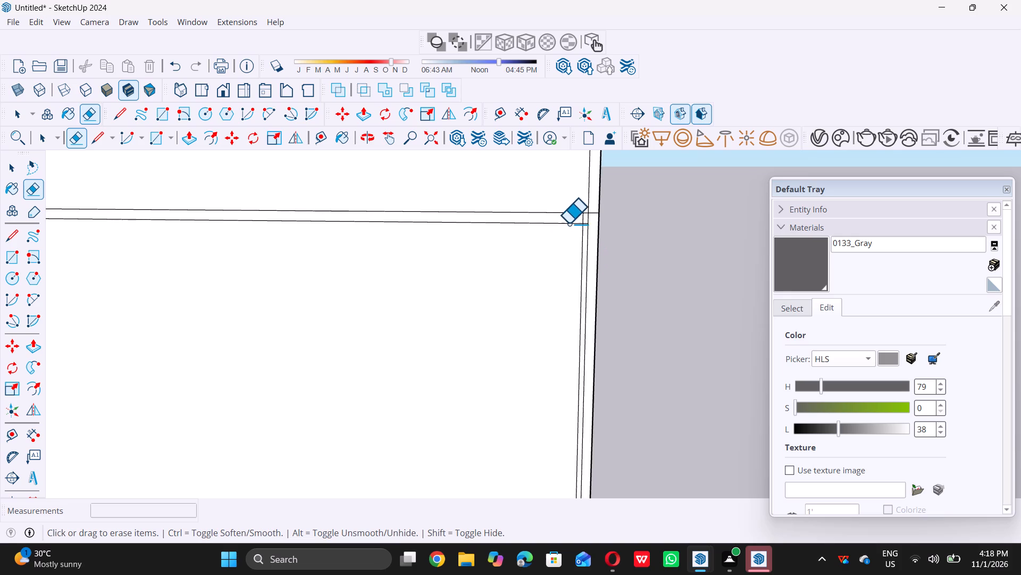
{"action": "scroll", "coordinate": [568, 223], "scroll_direction": "up", "scroll_amount": 9}
{"action": "left_click_drag", "start_coordinate": [607, 216], "coordinate": [613, 216]}
{"action": "left_click", "coordinate": [614, 216]}
{"action": "left_click", "coordinate": [617, 216]}
{"action": "left_click_drag", "start_coordinate": [622, 215], "coordinate": [626, 215]}
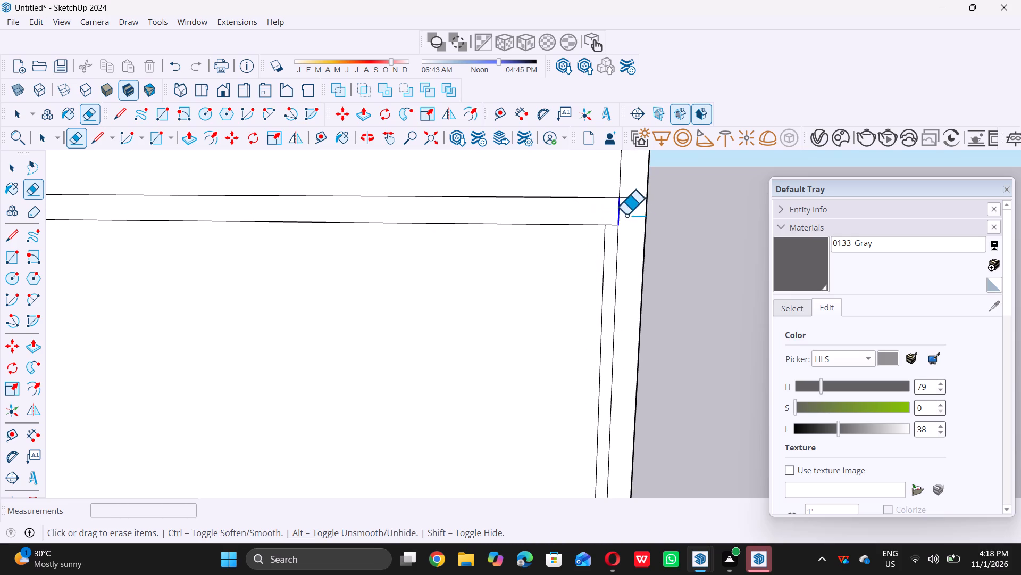
{"action": "left_click_drag", "start_coordinate": [626, 215], "coordinate": [638, 207]}
{"action": "double_click", "coordinate": [638, 207]}
{"action": "left_click", "coordinate": [638, 201]}
{"action": "left_click", "coordinate": [638, 197]}
{"action": "middle_click", "coordinate": [637, 196]}
{"action": "double_click", "coordinate": [637, 196]}
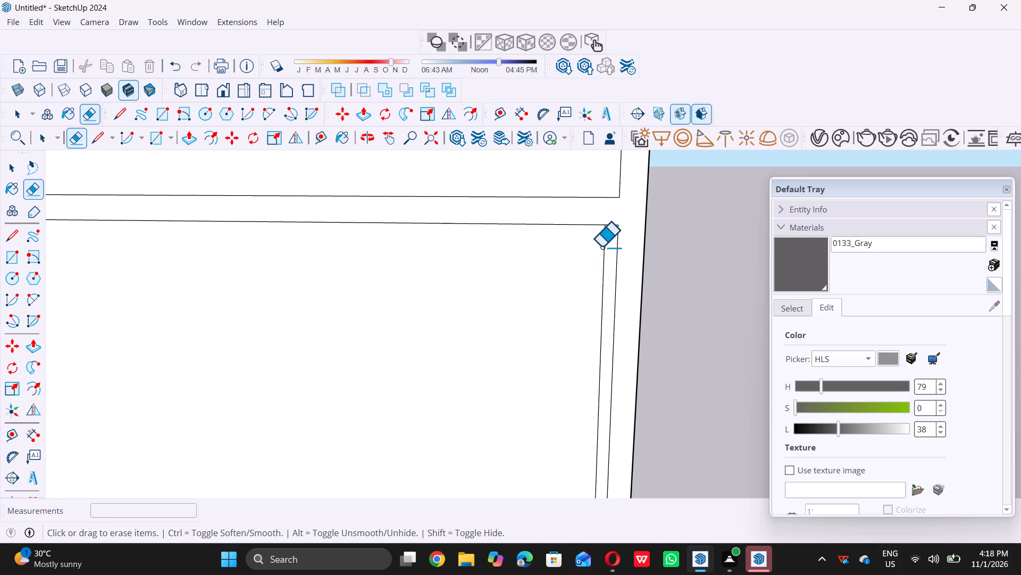
{"action": "triple_click", "coordinate": [602, 249]}
{"action": "scroll", "coordinate": [604, 249], "scroll_direction": "down", "scroll_amount": 4}
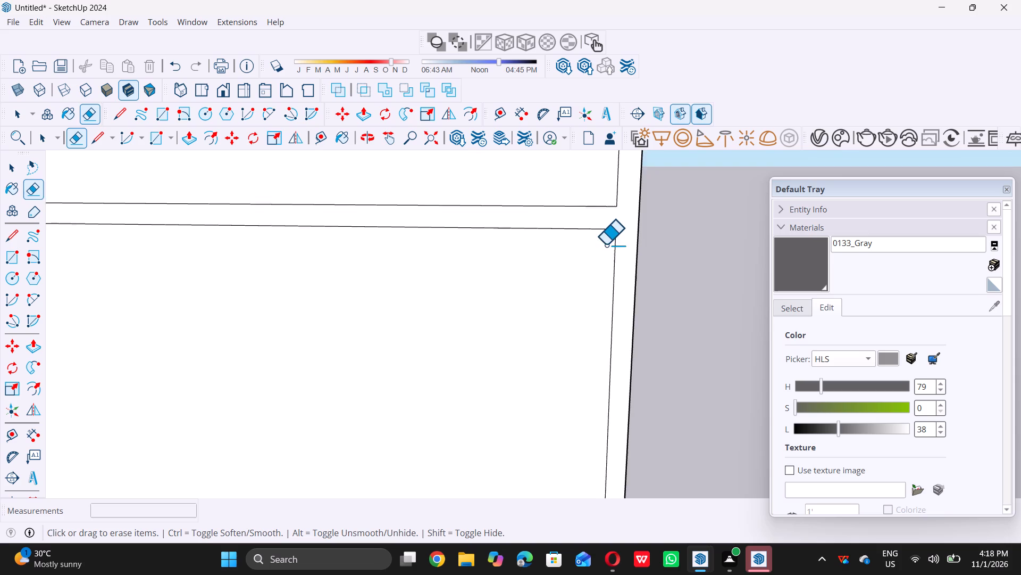
Erase the crossing segments and outer stub at the left end of the fourth horizontal joint from the top, plus the doubled vertical line below.
{"action": "scroll", "coordinate": [606, 244], "scroll_direction": "down", "scroll_amount": 20}
{"action": "scroll", "coordinate": [606, 244], "scroll_direction": "down", "scroll_amount": 9}
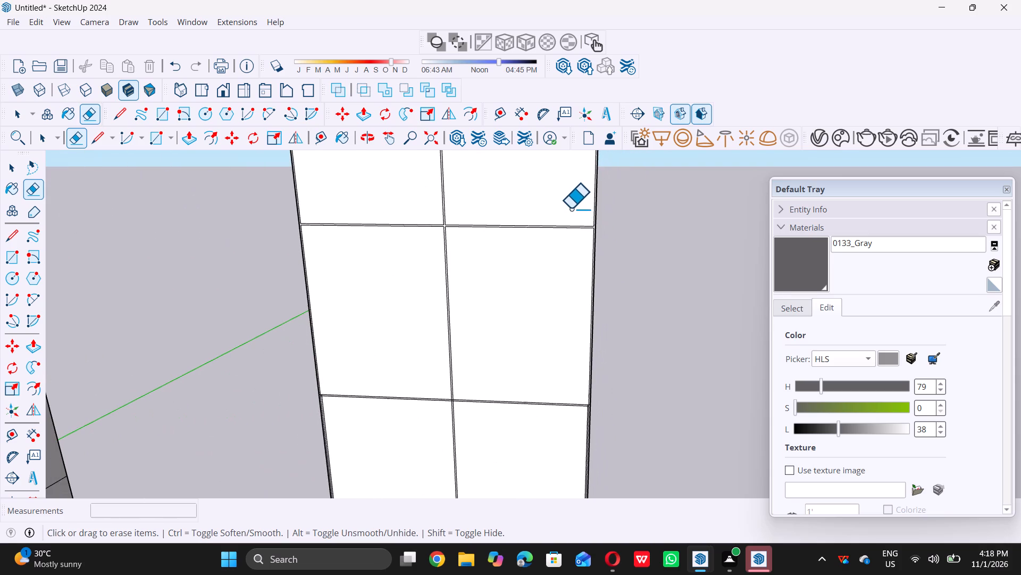
{"action": "scroll", "coordinate": [571, 208], "scroll_direction": "down", "scroll_amount": 19}
{"action": "scroll", "coordinate": [539, 237], "scroll_direction": "down", "scroll_amount": 6}
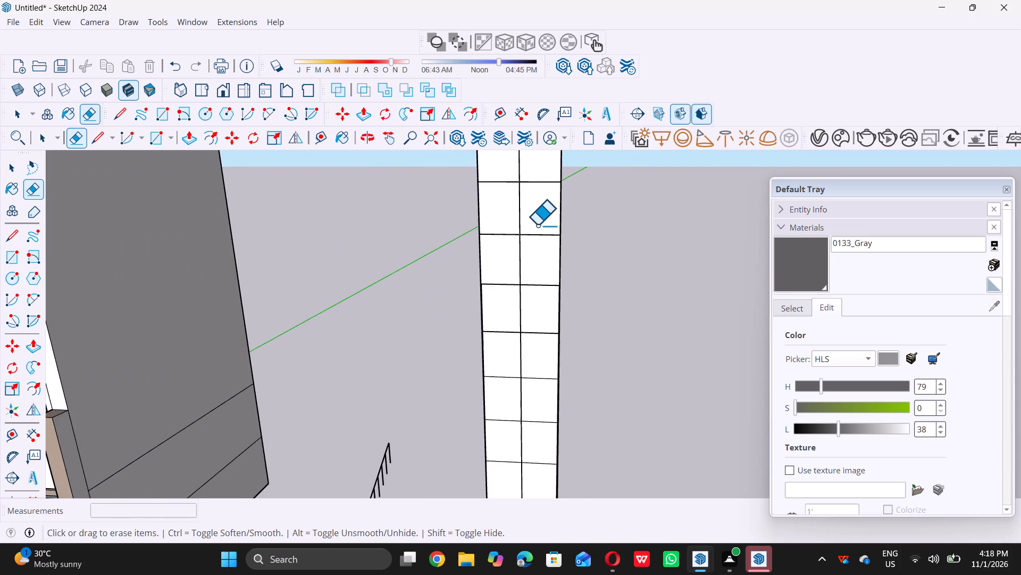
{"action": "scroll", "coordinate": [537, 225], "scroll_direction": "down", "scroll_amount": 6}
{"action": "scroll", "coordinate": [543, 272], "scroll_direction": "up", "scroll_amount": 12}
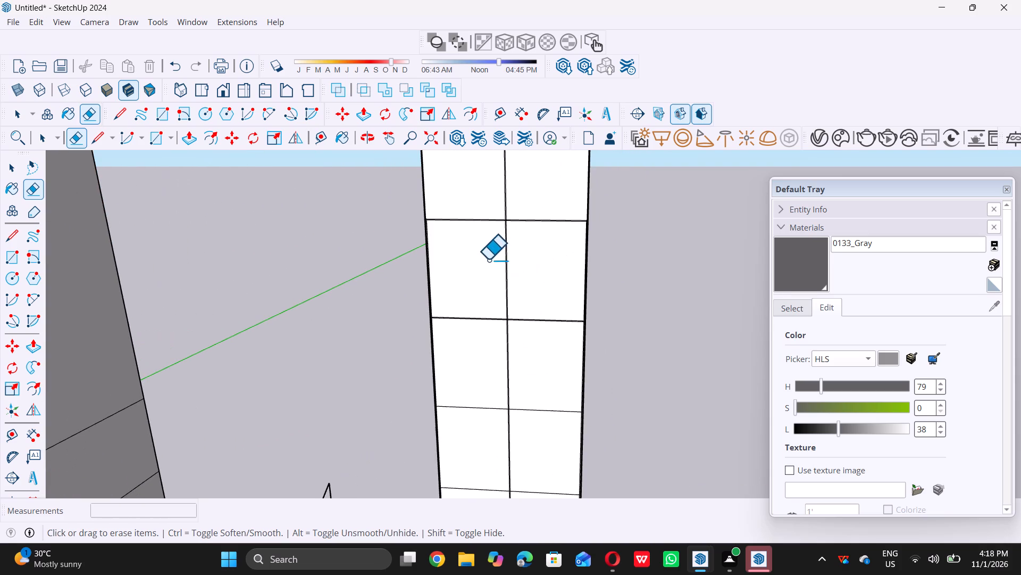
{"action": "scroll", "coordinate": [453, 231], "scroll_direction": "up", "scroll_amount": 16}
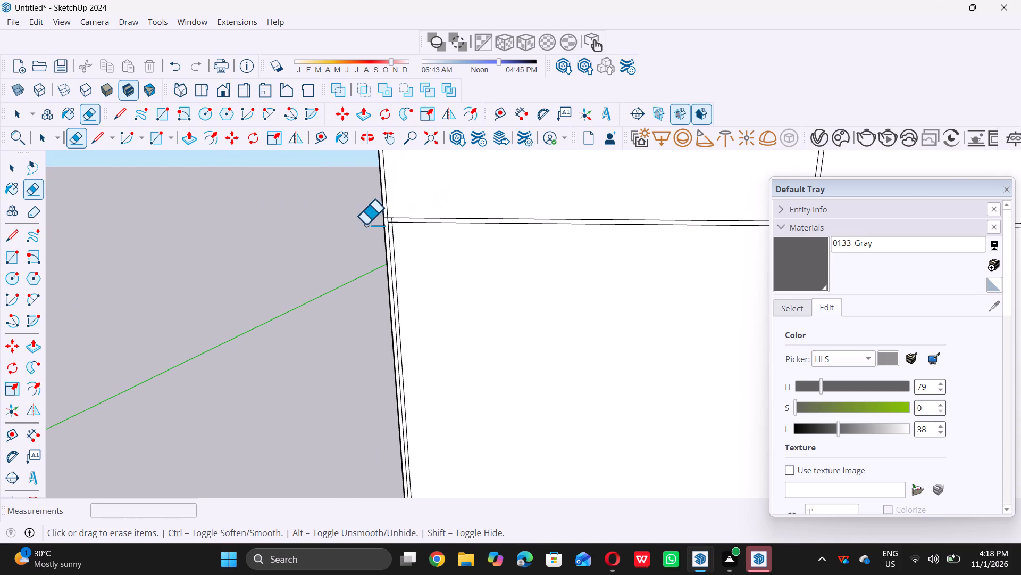
{"action": "scroll", "coordinate": [386, 218], "scroll_direction": "up", "scroll_amount": 19}
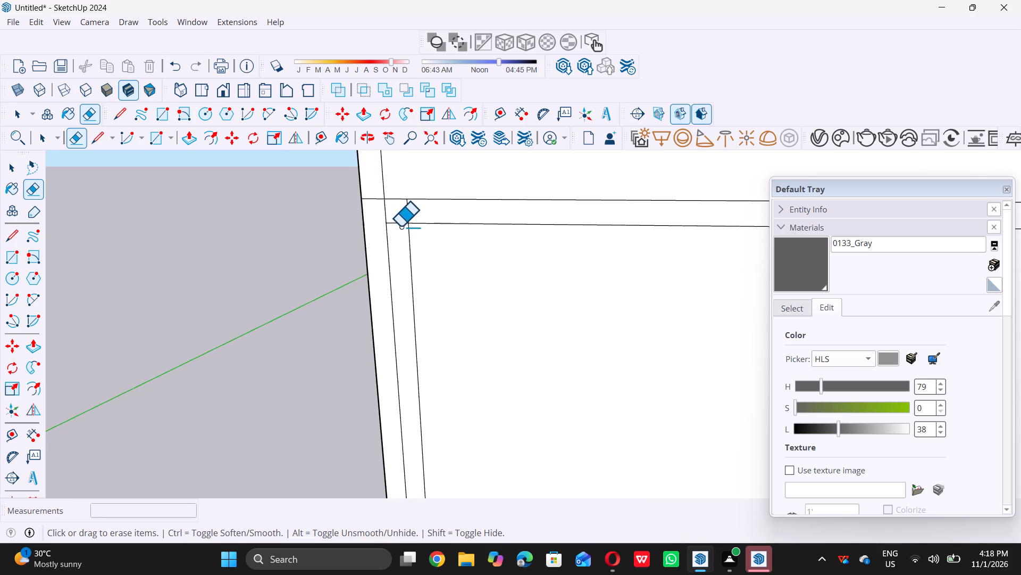
{"action": "scroll", "coordinate": [400, 226], "scroll_direction": "up", "scroll_amount": 3}
{"action": "triple_click", "coordinate": [423, 207]}
{"action": "left_click_drag", "start_coordinate": [419, 207], "coordinate": [414, 207]}
{"action": "double_click", "coordinate": [406, 207]}
{"action": "left_click_drag", "start_coordinate": [384, 206], "coordinate": [378, 203]}
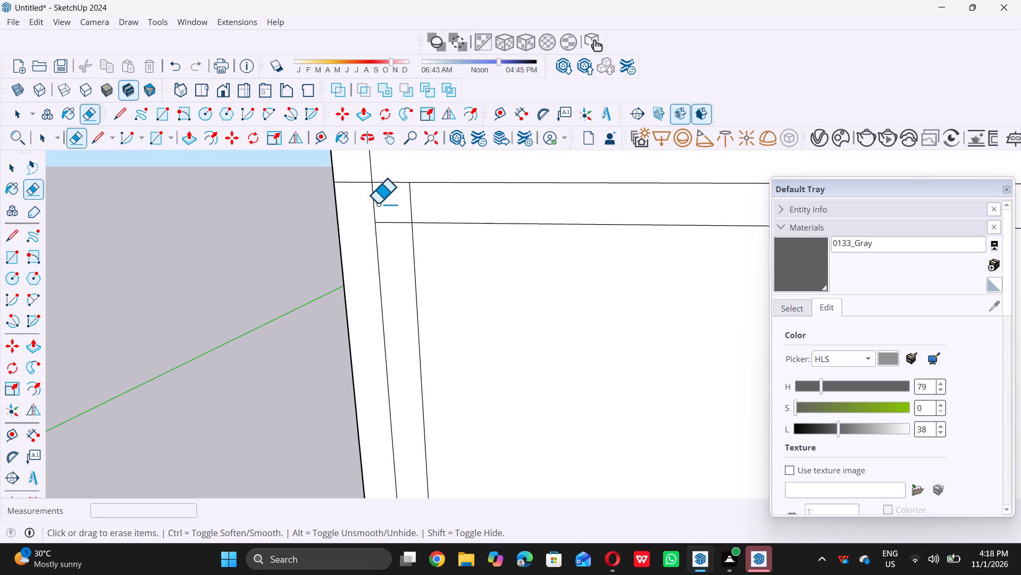
{"action": "left_click_drag", "start_coordinate": [378, 203], "coordinate": [367, 199]}
{"action": "left_click_drag", "start_coordinate": [367, 199], "coordinate": [342, 168]}
{"action": "left_click", "coordinate": [342, 168]}
{"action": "double_click", "coordinate": [345, 177]}
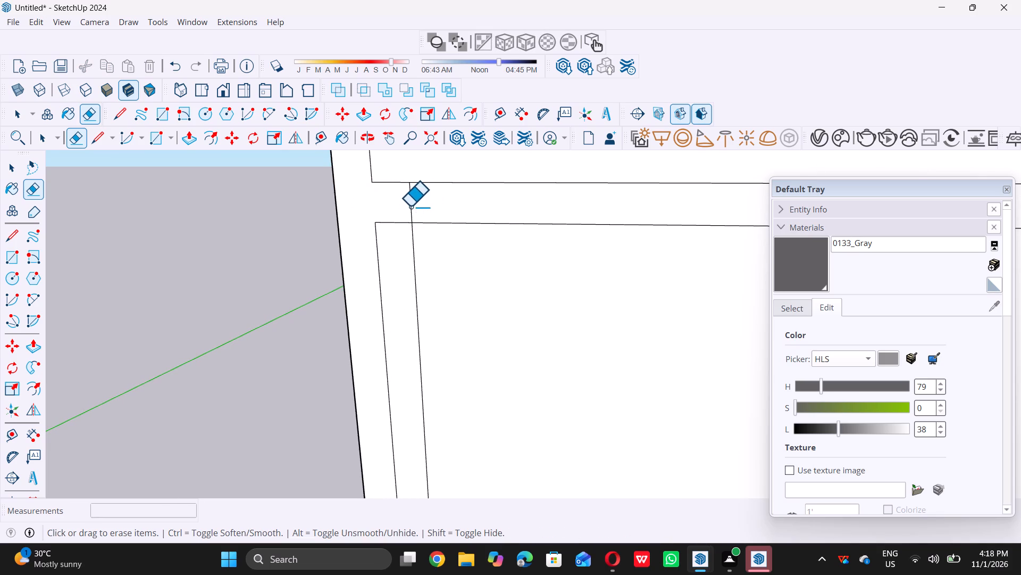
{"action": "left_click", "coordinate": [411, 206]}
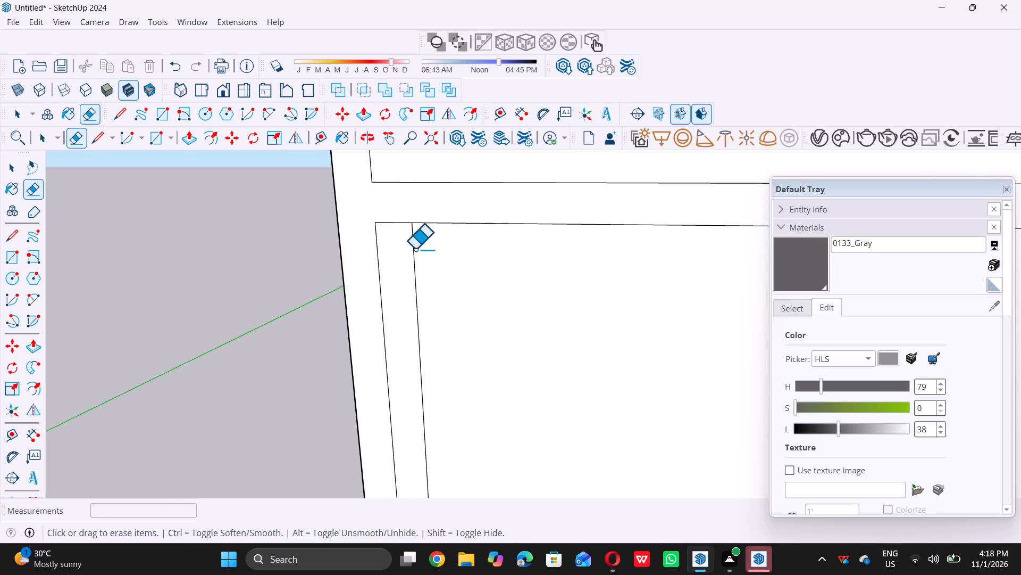
{"action": "left_click", "coordinate": [413, 249]}
Erase the four short segments inside the crossing of the central vertical joint and the fourth horizontal joint from the top.
{"action": "scroll", "coordinate": [402, 252], "scroll_direction": "down", "scroll_amount": 7}
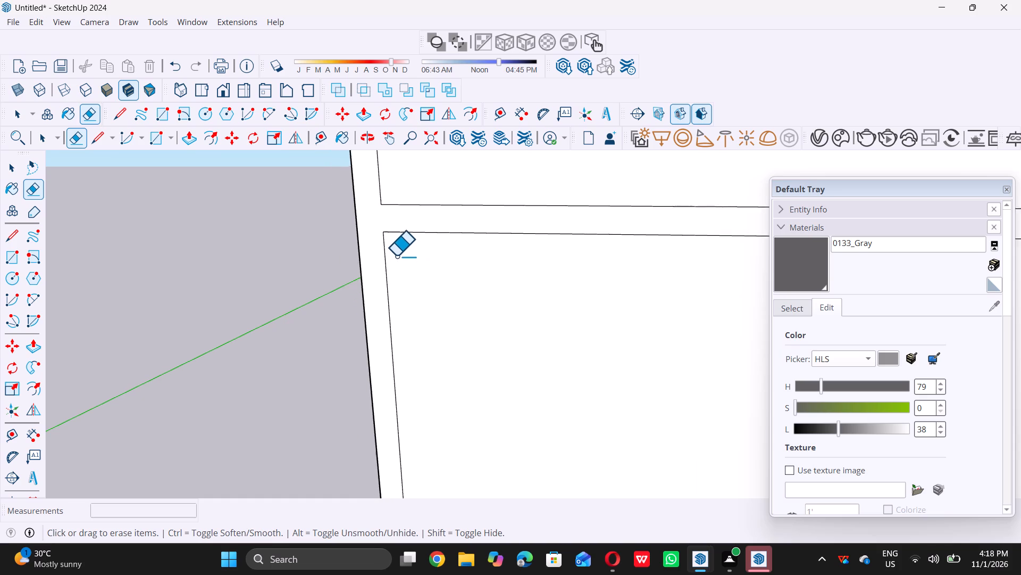
{"action": "scroll", "coordinate": [396, 256], "scroll_direction": "down", "scroll_amount": 20}
{"action": "scroll", "coordinate": [396, 256], "scroll_direction": "down", "scroll_amount": 6}
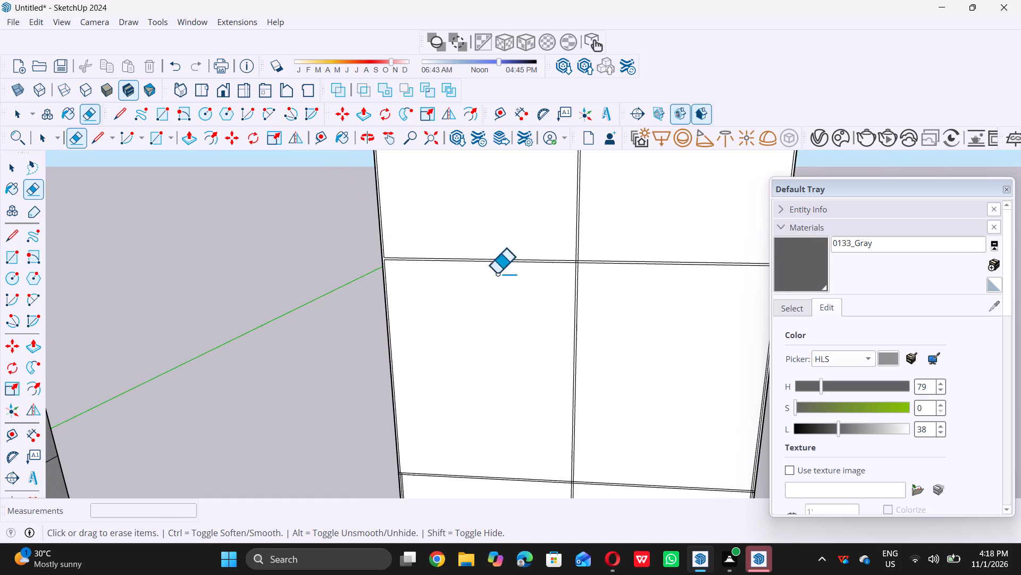
{"action": "scroll", "coordinate": [606, 266], "scroll_direction": "up", "scroll_amount": 15}
{"action": "scroll", "coordinate": [542, 257], "scroll_direction": "up", "scroll_amount": 5}
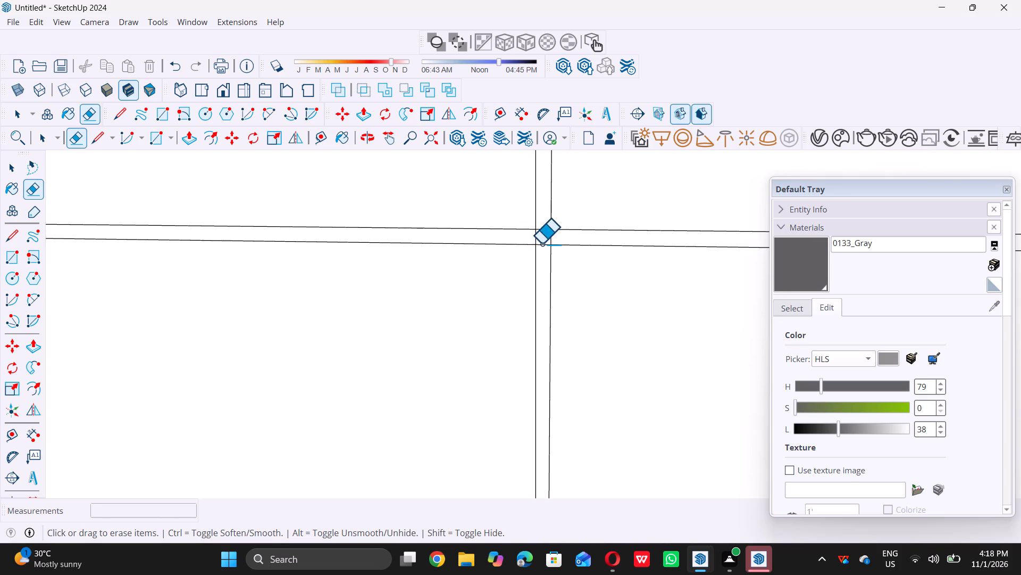
{"action": "scroll", "coordinate": [541, 243], "scroll_direction": "up", "scroll_amount": 11}
{"action": "left_click_drag", "start_coordinate": [480, 223], "coordinate": [490, 222]}
{"action": "left_click_drag", "start_coordinate": [496, 222], "coordinate": [603, 222]}
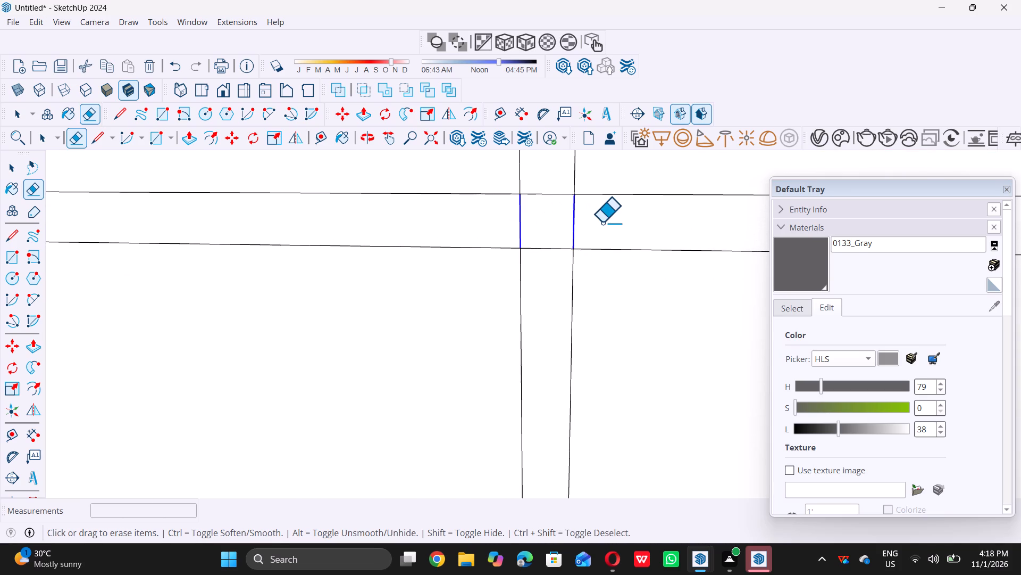
{"action": "left_click", "coordinate": [602, 222]}
{"action": "left_click_drag", "start_coordinate": [548, 181], "coordinate": [565, 280]}
{"action": "left_click", "coordinate": [565, 280]}
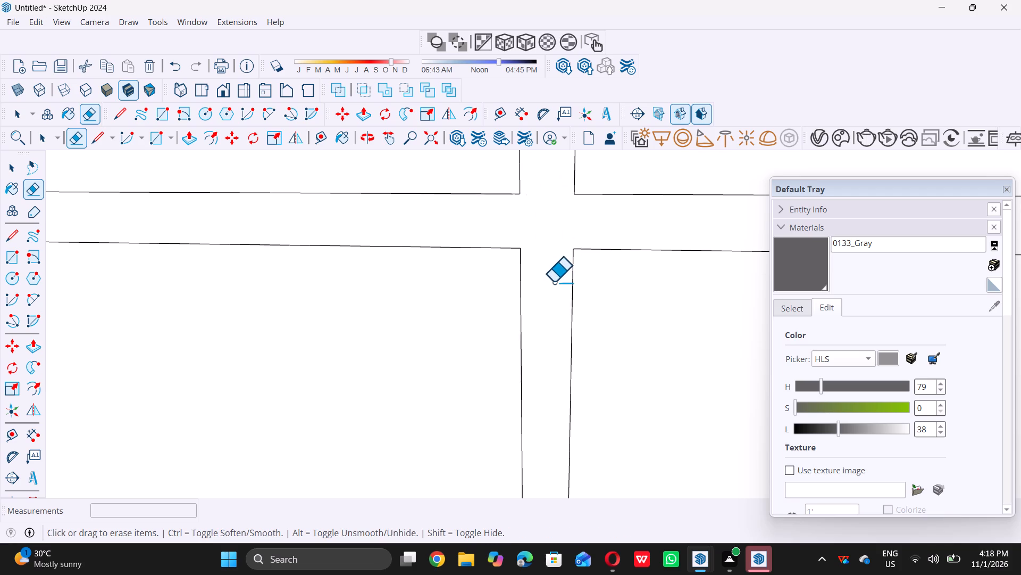
Erase the crossing segments and outer stub at the fourth joint's right end, plus the doubled vertical line in the right cell below.
{"action": "scroll", "coordinate": [550, 278], "scroll_direction": "down", "scroll_amount": 20}
{"action": "scroll", "coordinate": [550, 278], "scroll_direction": "down", "scroll_amount": 8}
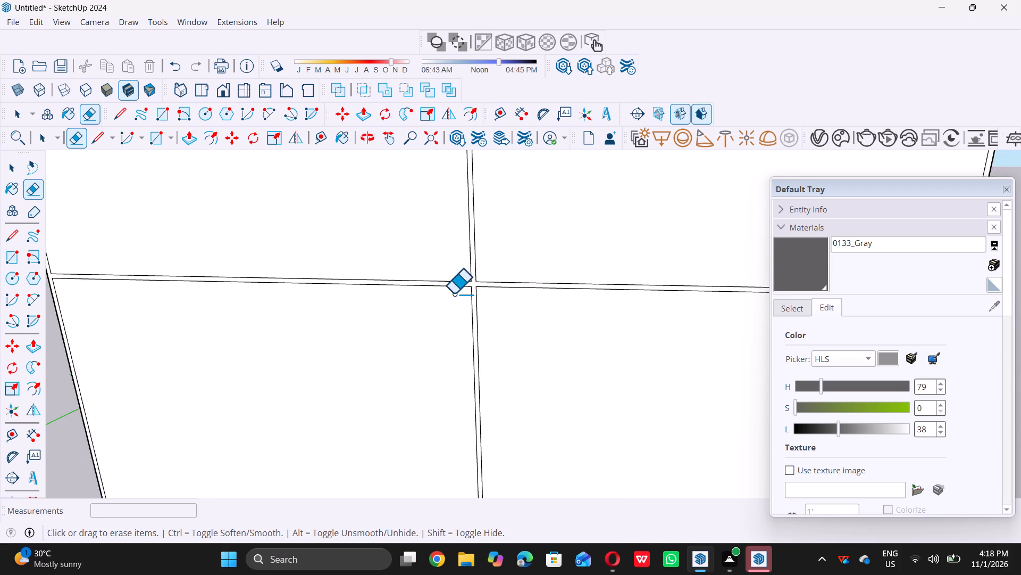
{"action": "scroll", "coordinate": [454, 293], "scroll_direction": "down", "scroll_amount": 11}
{"action": "scroll", "coordinate": [622, 301], "scroll_direction": "up", "scroll_amount": 5}
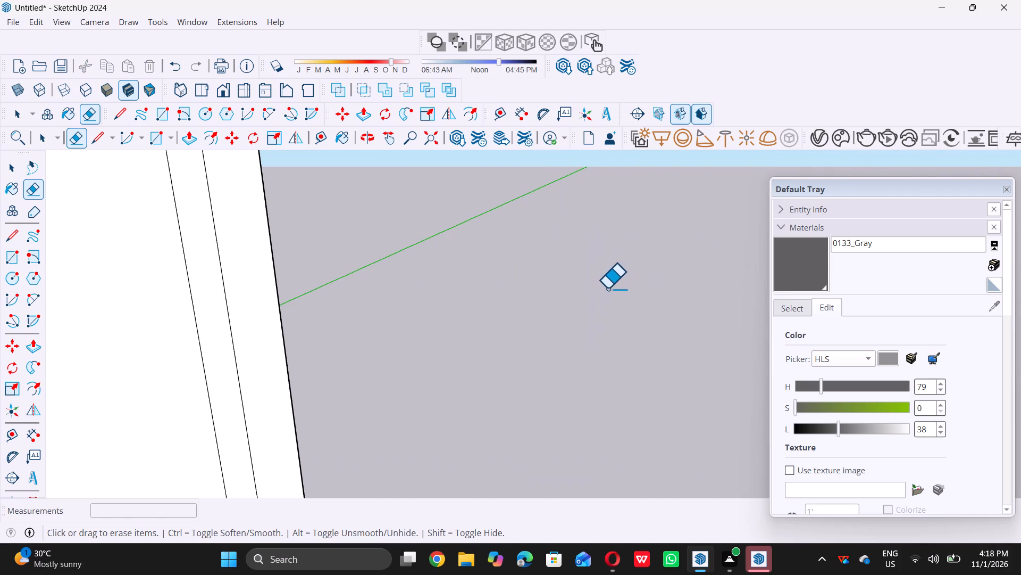
{"action": "scroll", "coordinate": [401, 292], "scroll_direction": "down", "scroll_amount": 4}
{"action": "scroll", "coordinate": [403, 292], "scroll_direction": "up", "scroll_amount": 10}
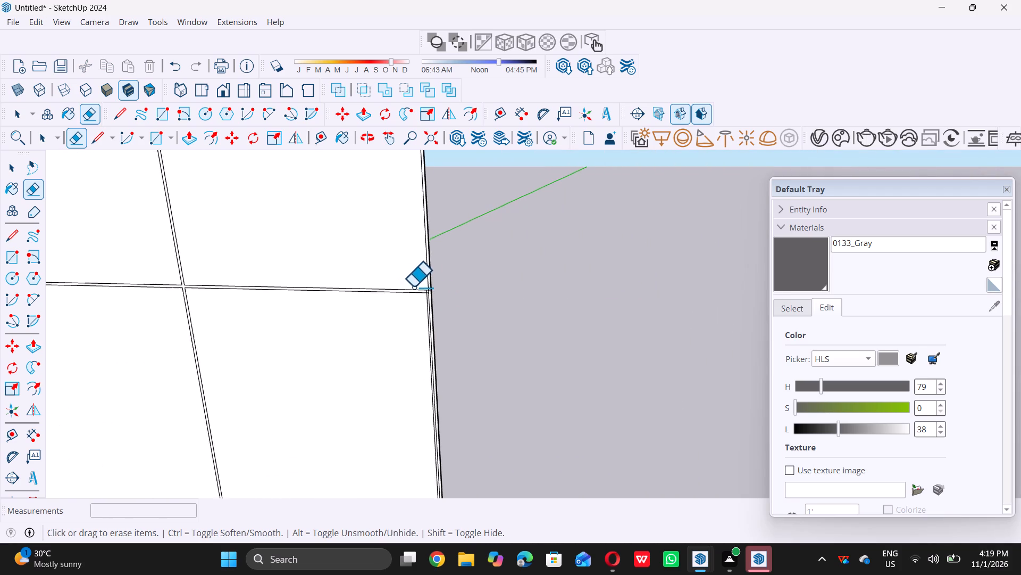
{"action": "scroll", "coordinate": [419, 293], "scroll_direction": "up", "scroll_amount": 19}
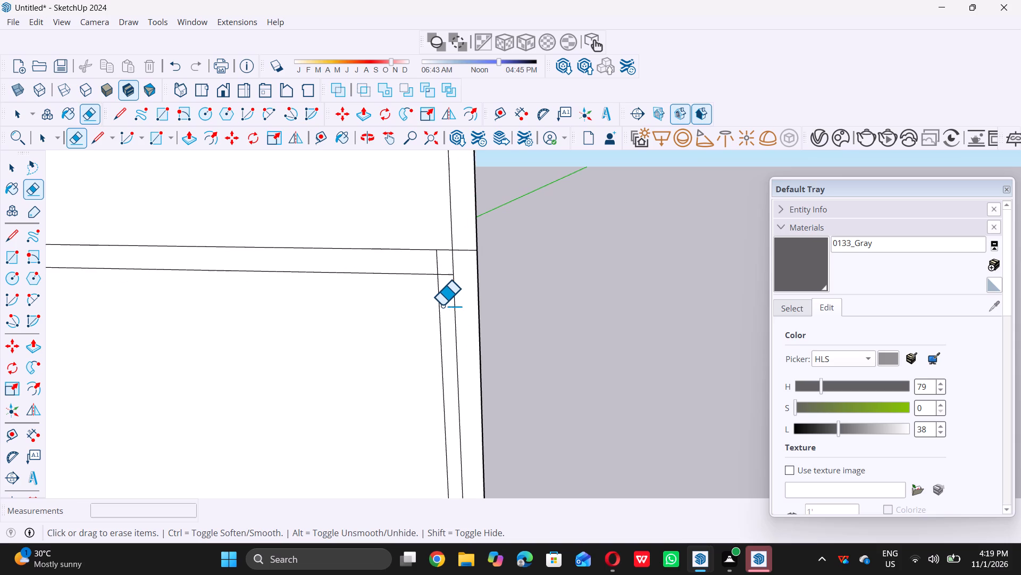
{"action": "scroll", "coordinate": [442, 305], "scroll_direction": "up", "scroll_amount": 6}
{"action": "left_click", "coordinate": [434, 302]}
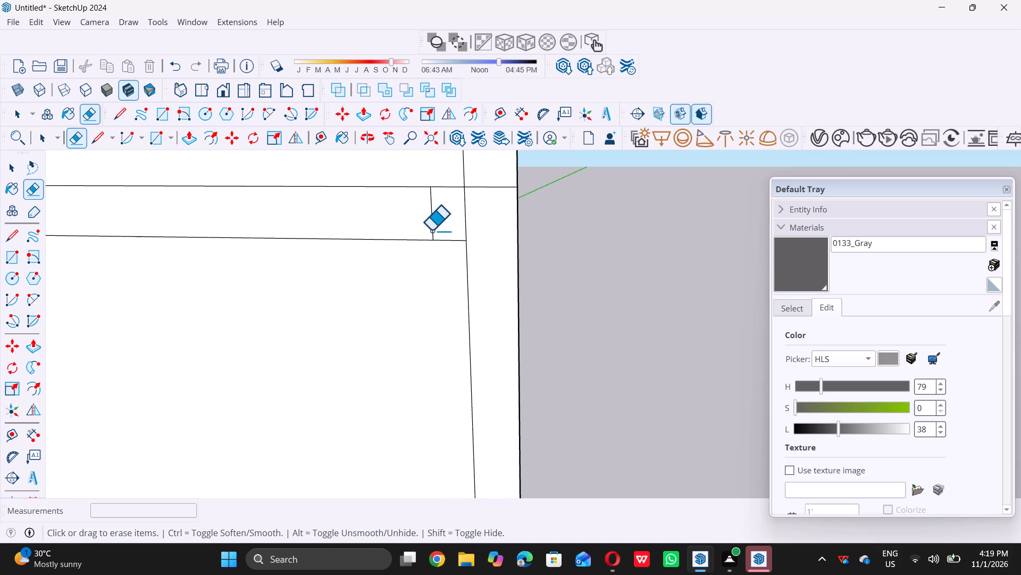
{"action": "left_click", "coordinate": [432, 219]}
{"action": "triple_click", "coordinate": [461, 219]}
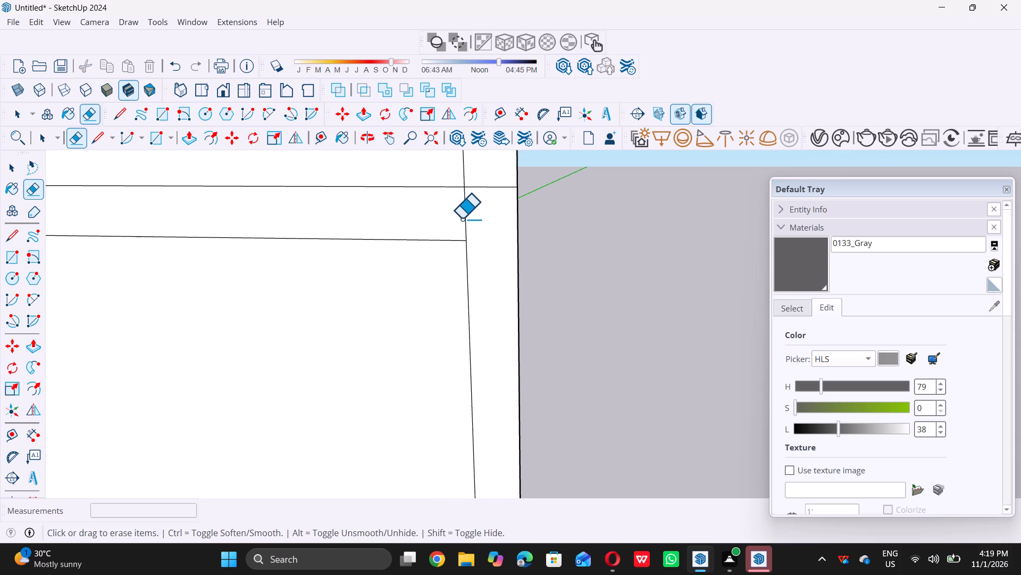
{"action": "left_click", "coordinate": [462, 218]}
{"action": "left_click", "coordinate": [465, 216]}
{"action": "double_click", "coordinate": [476, 210]}
{"action": "double_click", "coordinate": [502, 188]}
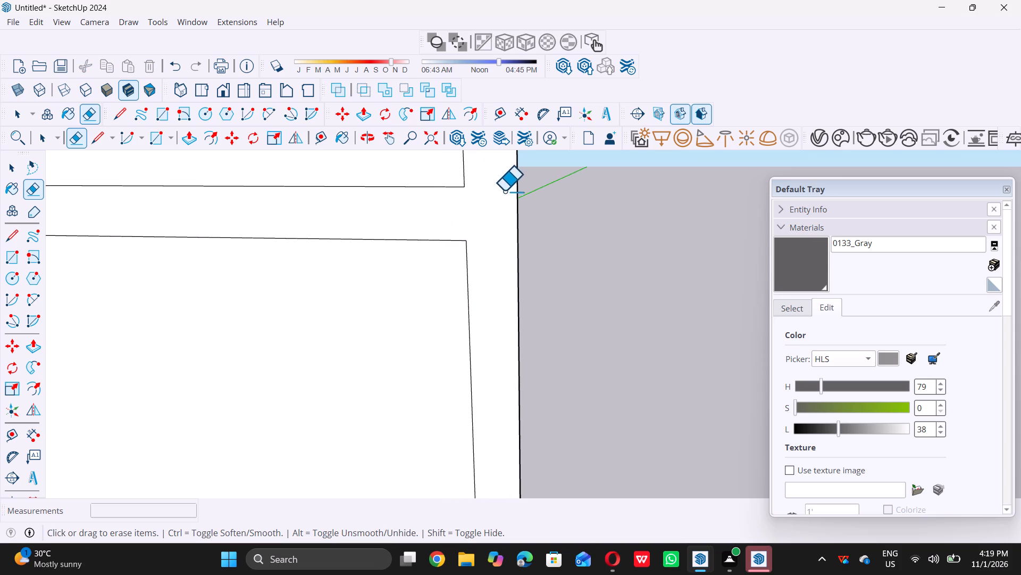
Erase the crossing segments and outer stubs at the left end of the fifth horizontal joint from the top, plus the doubled vertical line below.
{"action": "scroll", "coordinate": [475, 222], "scroll_direction": "down", "scroll_amount": 20}
{"action": "scroll", "coordinate": [475, 222], "scroll_direction": "down", "scroll_amount": 9}
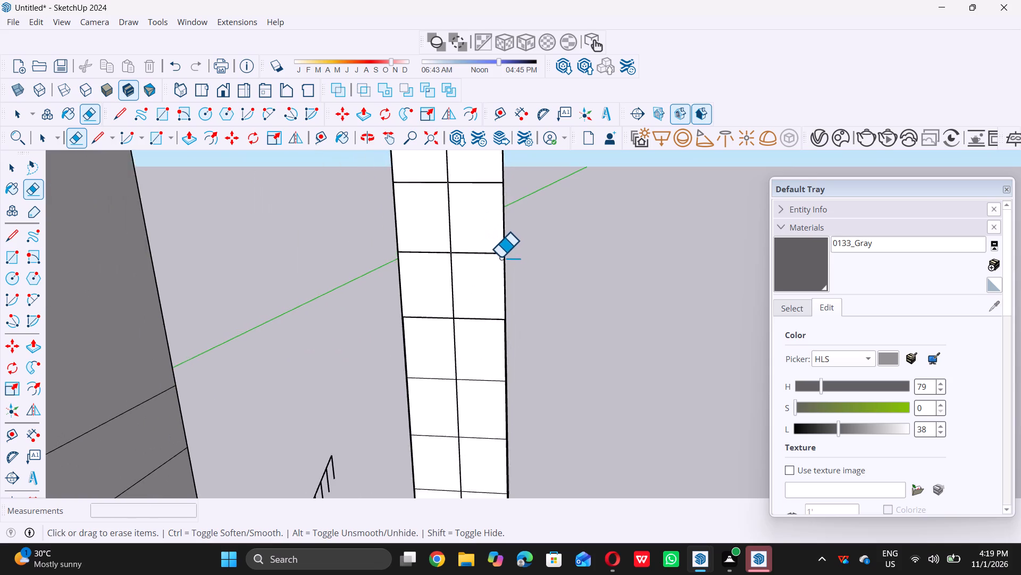
{"action": "scroll", "coordinate": [454, 367], "scroll_direction": "up", "scroll_amount": 7}
{"action": "scroll", "coordinate": [435, 298], "scroll_direction": "up", "scroll_amount": 6}
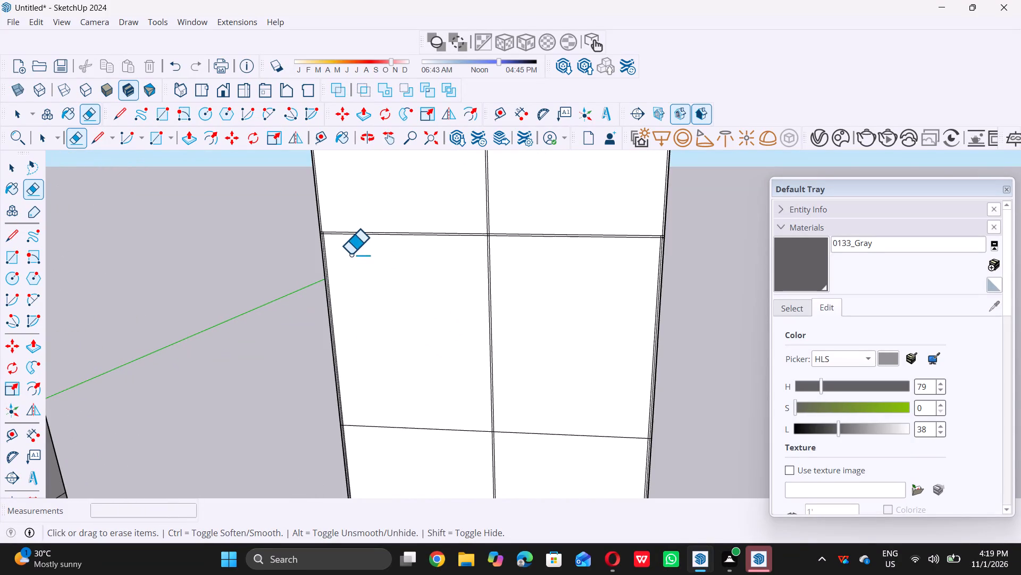
{"action": "scroll", "coordinate": [337, 248], "scroll_direction": "up", "scroll_amount": 5}
{"action": "scroll", "coordinate": [319, 231], "scroll_direction": "up", "scroll_amount": 17}
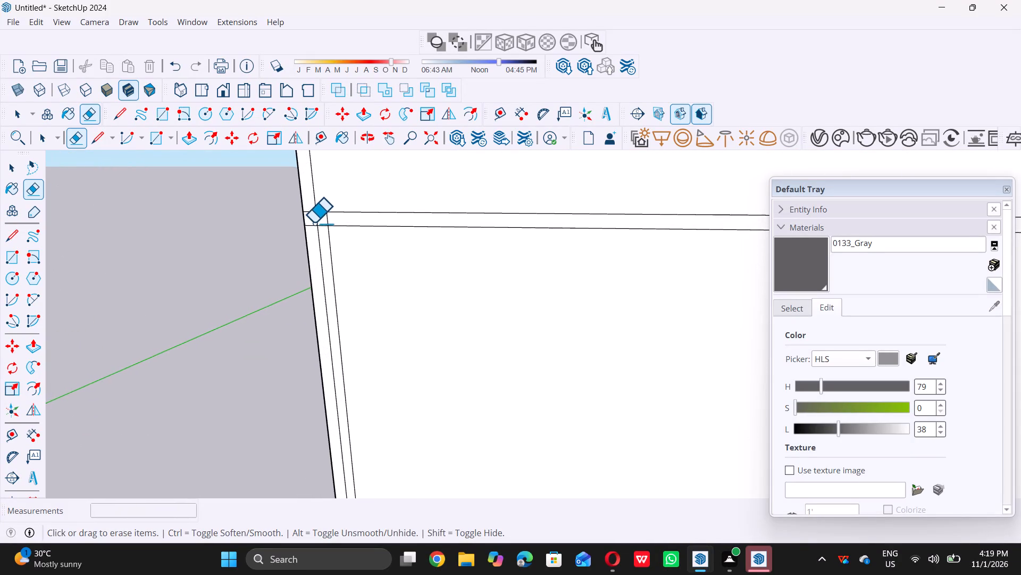
{"action": "scroll", "coordinate": [314, 223], "scroll_direction": "up", "scroll_amount": 8}
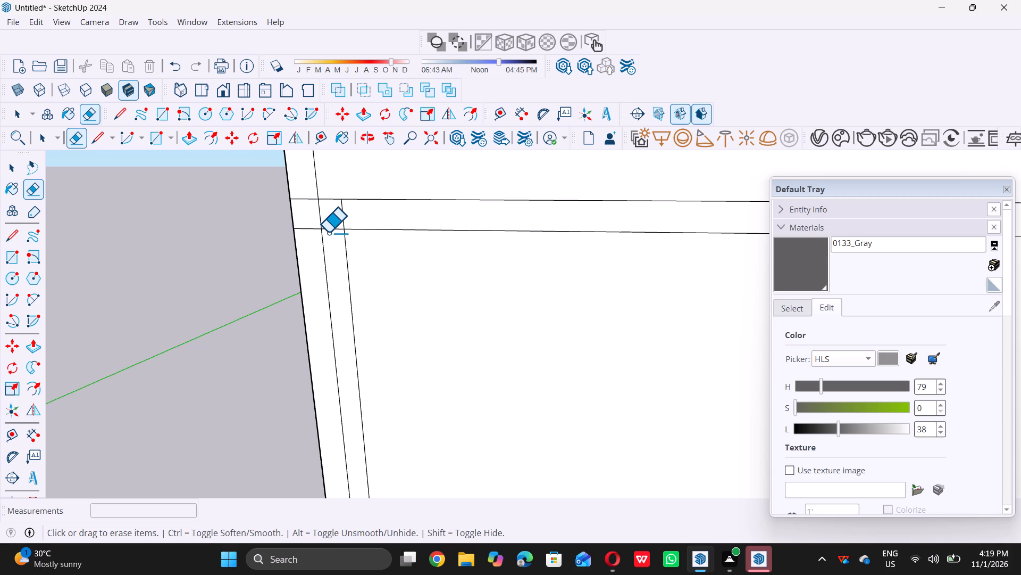
{"action": "scroll", "coordinate": [333, 230], "scroll_direction": "up", "scroll_amount": 9}
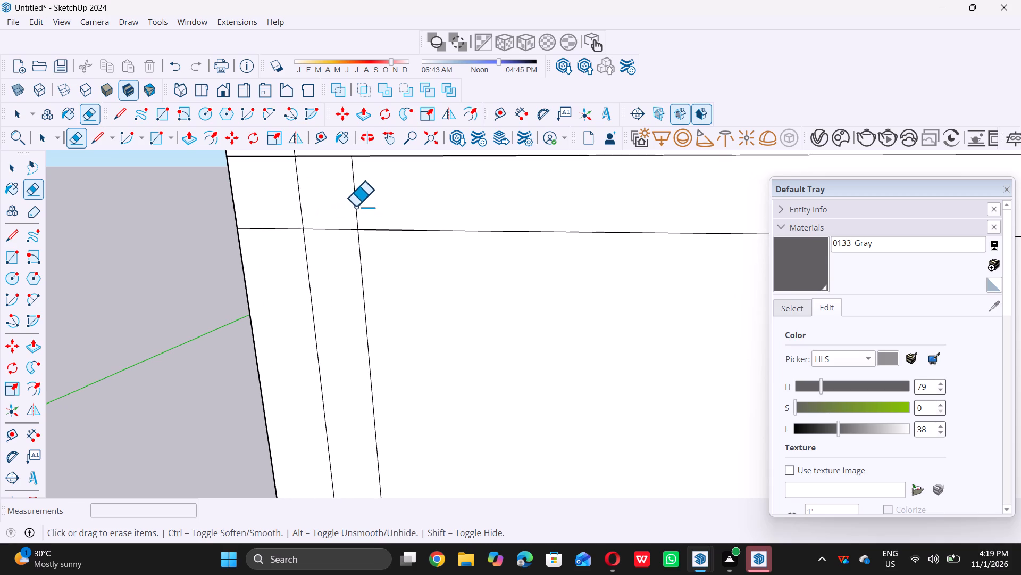
{"action": "left_click", "coordinate": [355, 205]}
{"action": "scroll", "coordinate": [296, 196], "scroll_direction": "down", "scroll_amount": 2}
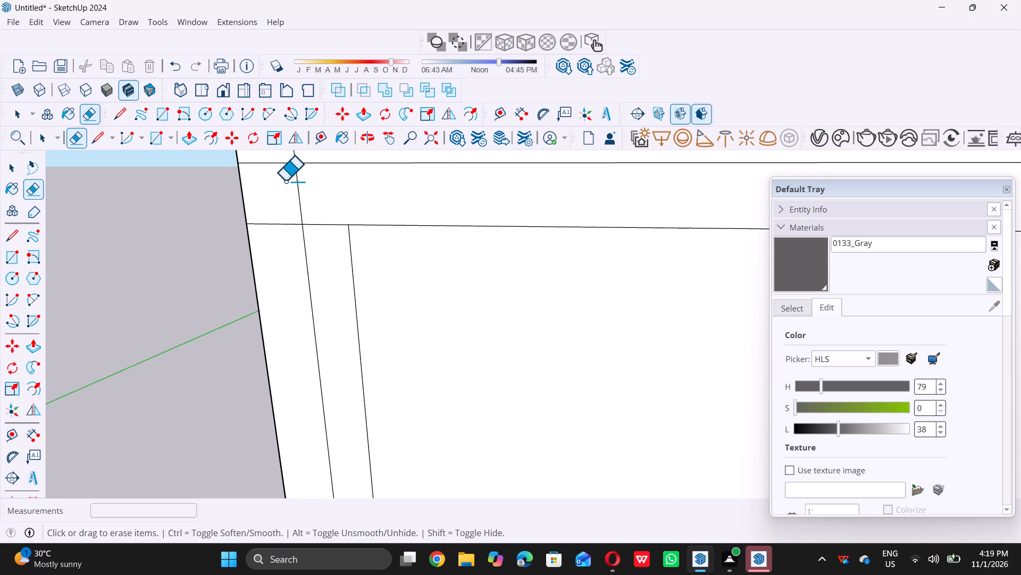
{"action": "left_click", "coordinate": [269, 161]}
{"action": "left_click_drag", "start_coordinate": [269, 161], "coordinate": [274, 171]}
{"action": "double_click", "coordinate": [294, 184]}
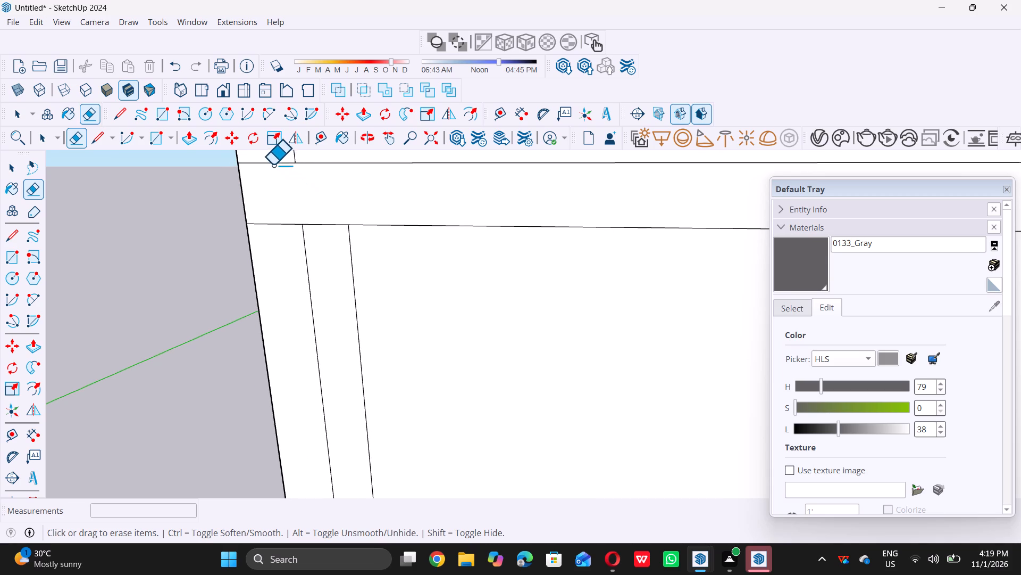
{"action": "double_click", "coordinate": [272, 160]}
{"action": "triple_click", "coordinate": [272, 163]}
{"action": "left_click", "coordinate": [272, 163]}
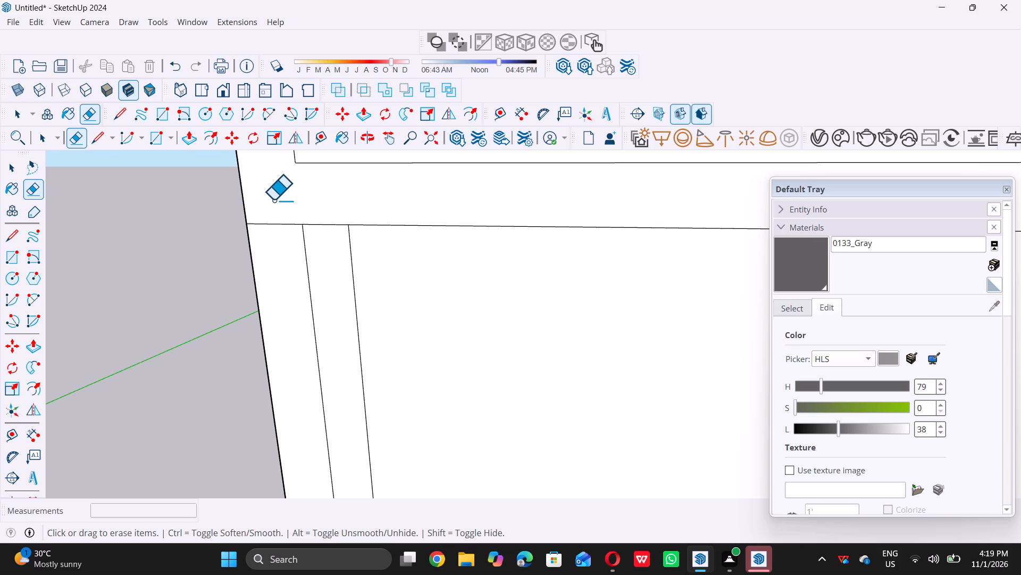
{"action": "double_click", "coordinate": [279, 224]}
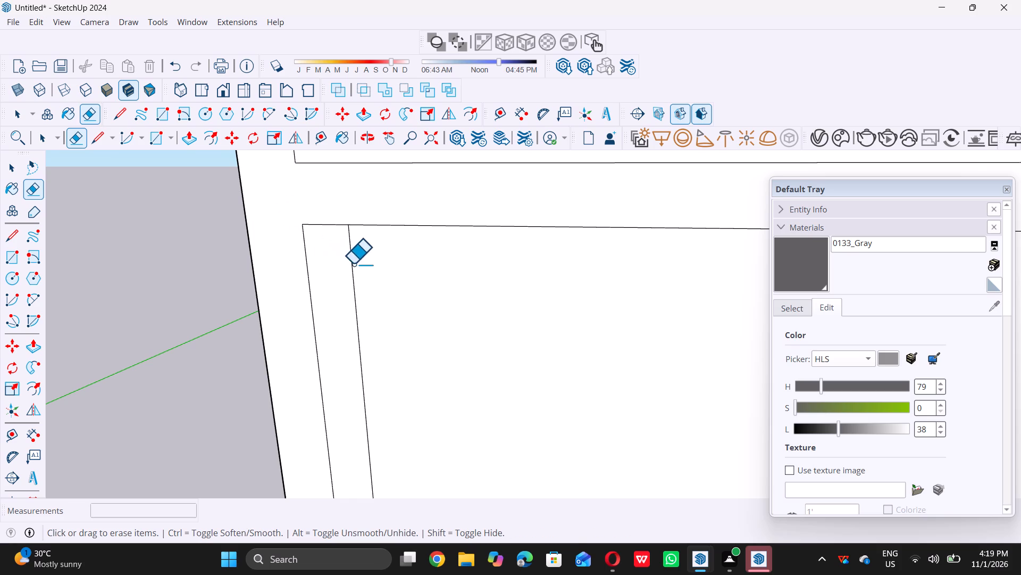
{"action": "left_click", "coordinate": [350, 265]}
{"action": "double_click", "coordinate": [353, 265]}
Erase the four short segments inside the crossing of the central vertical joint and the fifth horizontal joint from the top.
{"action": "scroll", "coordinate": [320, 280], "scroll_direction": "down", "scroll_amount": 13}
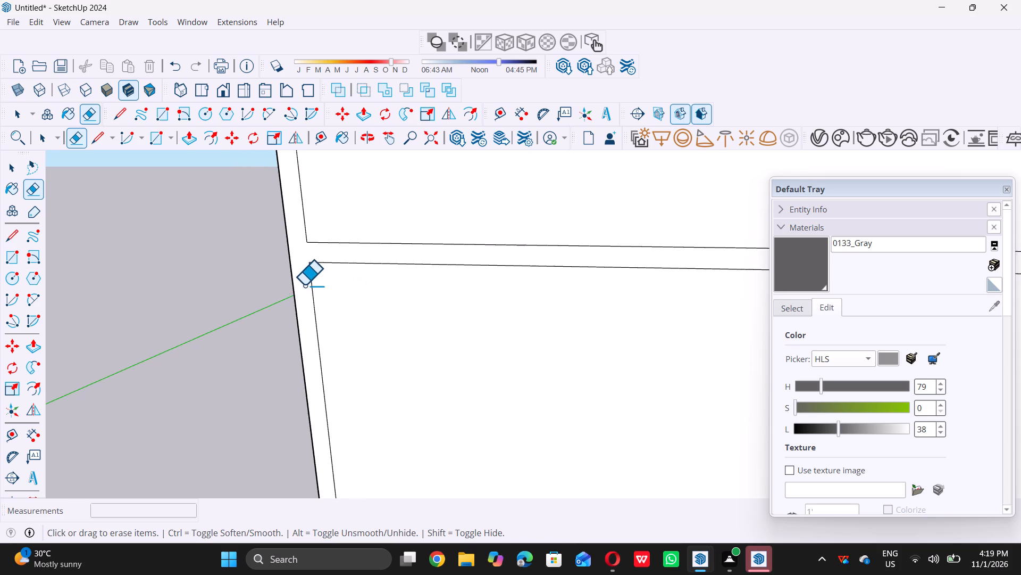
{"action": "scroll", "coordinate": [304, 285], "scroll_direction": "down", "scroll_amount": 20}
{"action": "scroll", "coordinate": [304, 285], "scroll_direction": "down", "scroll_amount": 3}
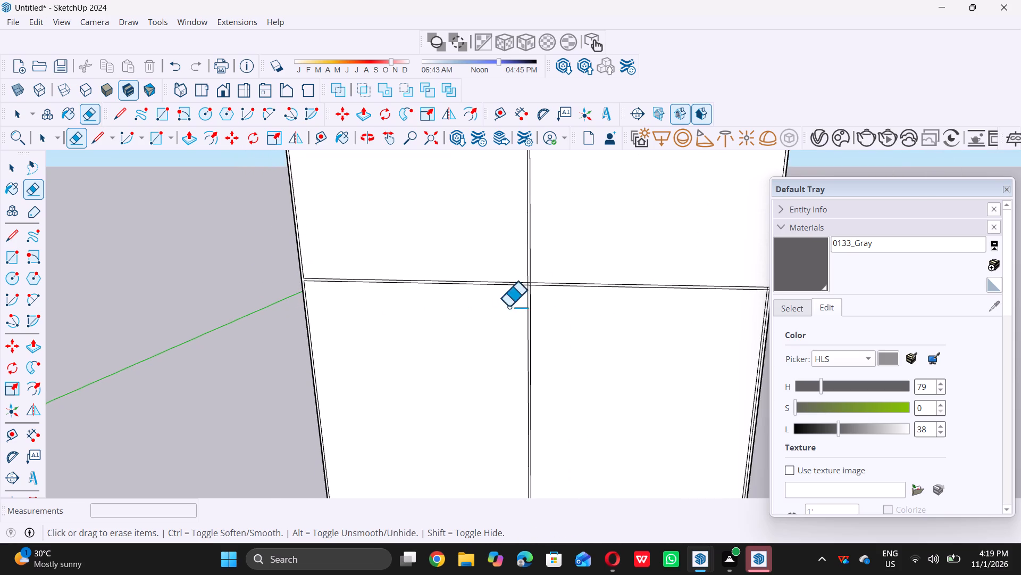
{"action": "scroll", "coordinate": [550, 295], "scroll_direction": "up", "scroll_amount": 20}
{"action": "scroll", "coordinate": [453, 285], "scroll_direction": "up", "scroll_amount": 3}
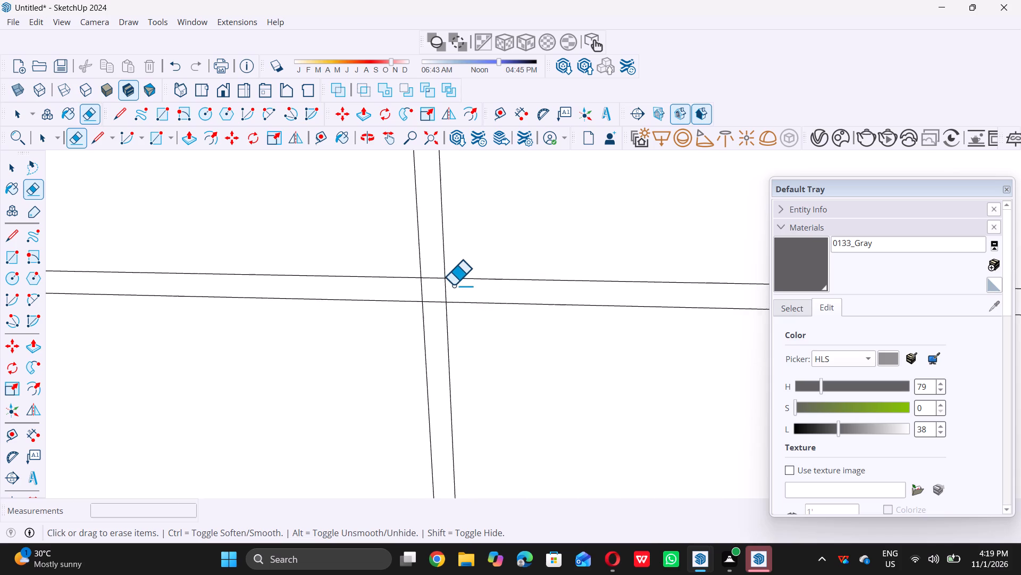
{"action": "scroll", "coordinate": [453, 285], "scroll_direction": "up", "scroll_amount": 11}
{"action": "left_click_drag", "start_coordinate": [326, 298], "coordinate": [334, 296]}
{"action": "left_click_drag", "start_coordinate": [347, 294], "coordinate": [508, 289]}
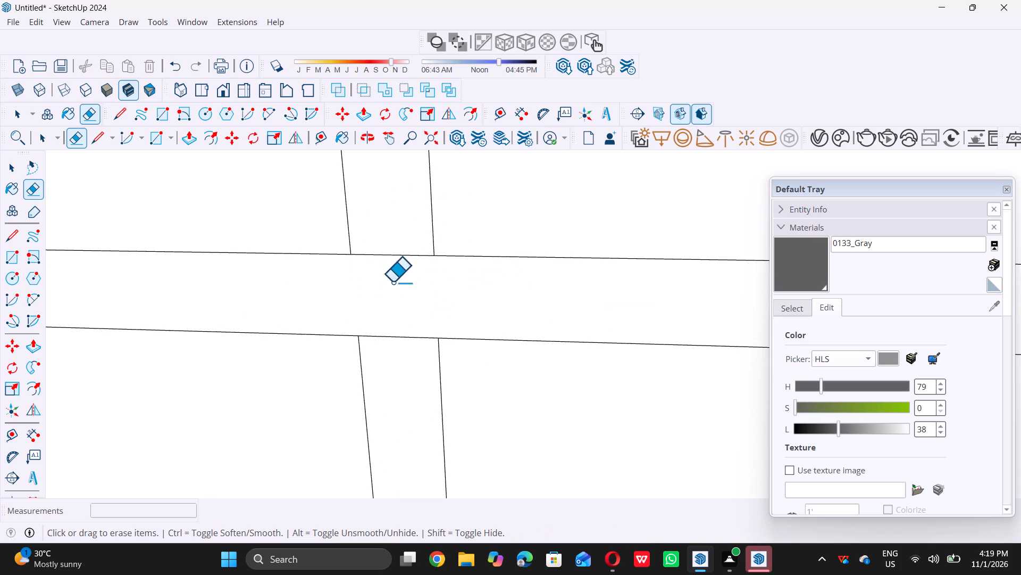
{"action": "left_click_drag", "start_coordinate": [380, 230], "coordinate": [388, 248]}
{"action": "left_click_drag", "start_coordinate": [388, 253], "coordinate": [389, 259]}
{"action": "left_click_drag", "start_coordinate": [389, 264], "coordinate": [403, 377]}
{"action": "left_click", "coordinate": [403, 378]}
{"action": "scroll", "coordinate": [399, 367], "scroll_direction": "up", "scroll_amount": 1}
{"action": "scroll", "coordinate": [398, 365], "scroll_direction": "down", "scroll_amount": 7}
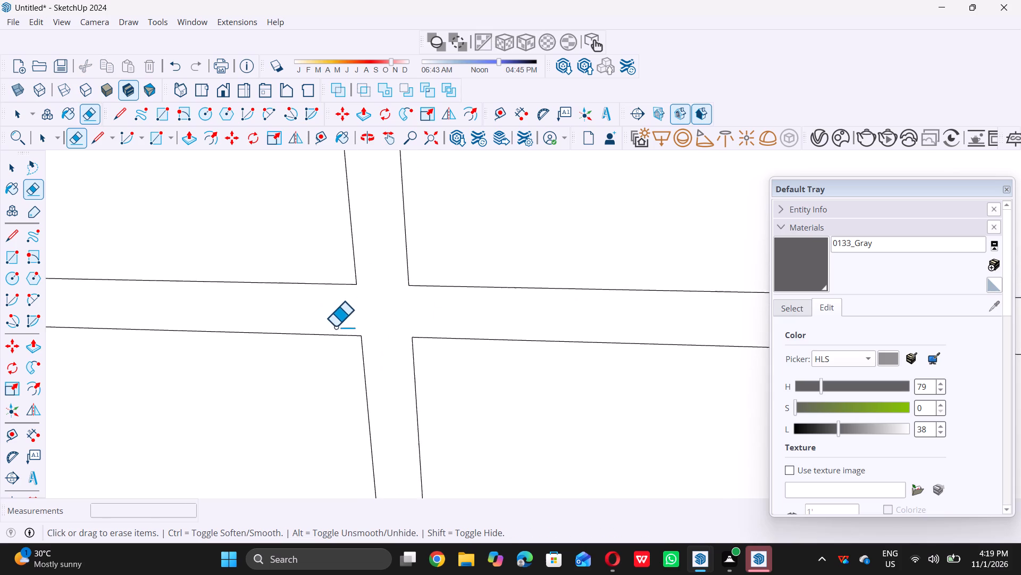
{"action": "scroll", "coordinate": [335, 326], "scroll_direction": "down", "scroll_amount": 20}
{"action": "scroll", "coordinate": [335, 326], "scroll_direction": "down", "scroll_amount": 10}
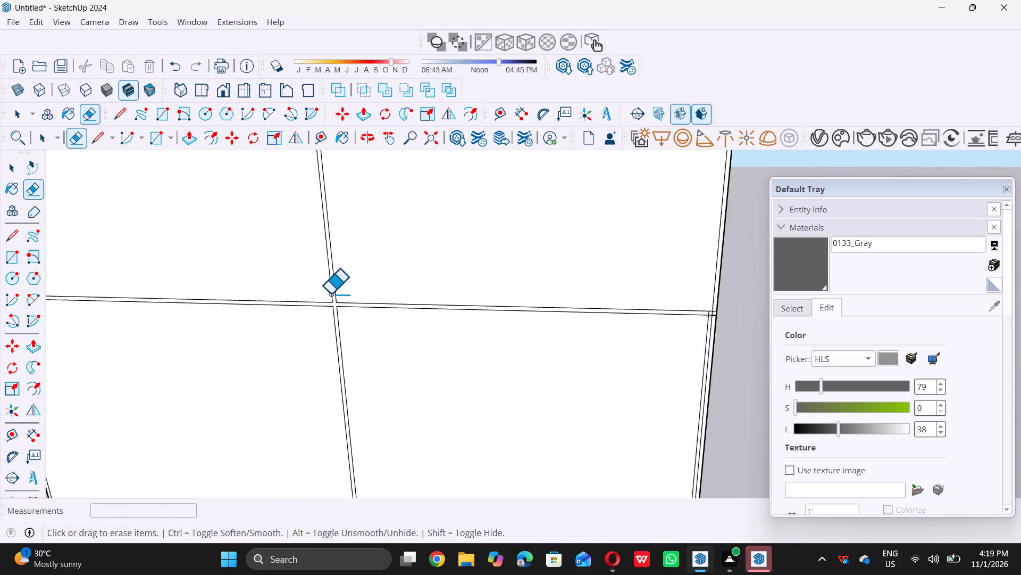
Erase the crossing segments and outer stubs at the fifth horizontal joint's right end, plus the doubled vertical line in the cell below.
{"action": "scroll", "coordinate": [330, 293], "scroll_direction": "down", "scroll_amount": 3}
{"action": "scroll", "coordinate": [591, 315], "scroll_direction": "up", "scroll_amount": 15}
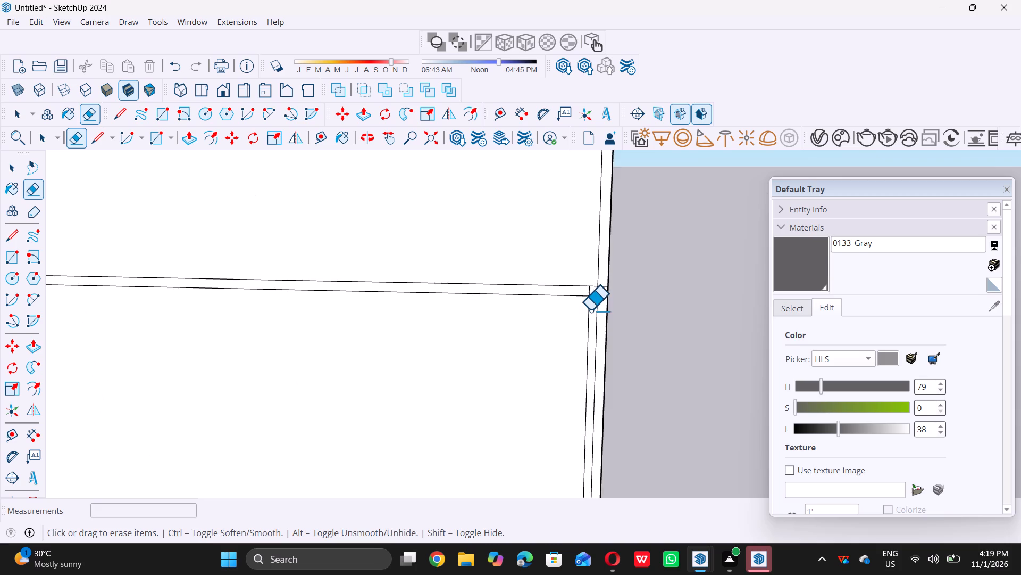
{"action": "scroll", "coordinate": [590, 310], "scroll_direction": "up", "scroll_amount": 10}
{"action": "left_click", "coordinate": [583, 306]}
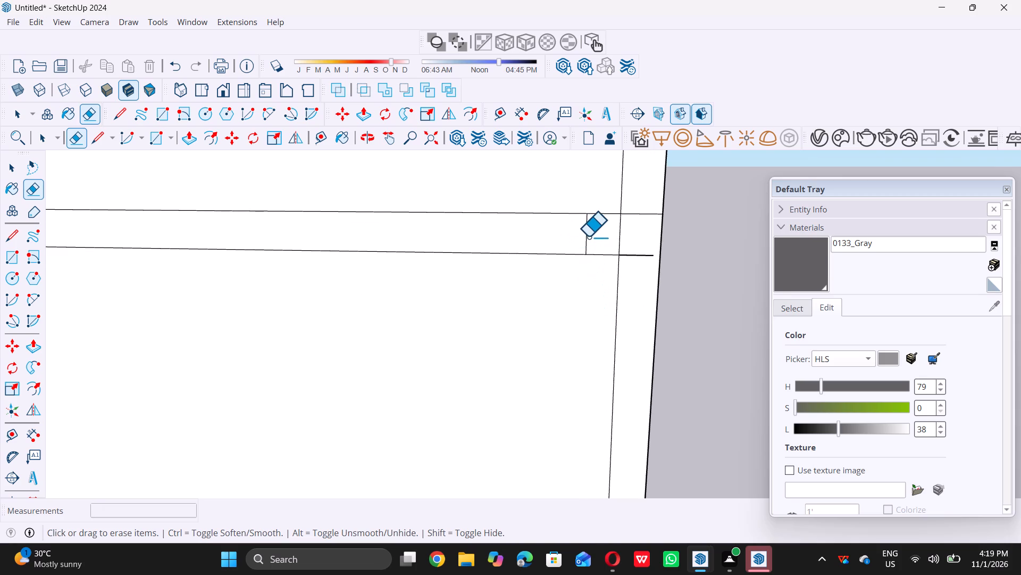
{"action": "double_click", "coordinate": [588, 236]}
{"action": "left_click", "coordinate": [616, 235]}
{"action": "left_click", "coordinate": [620, 236]}
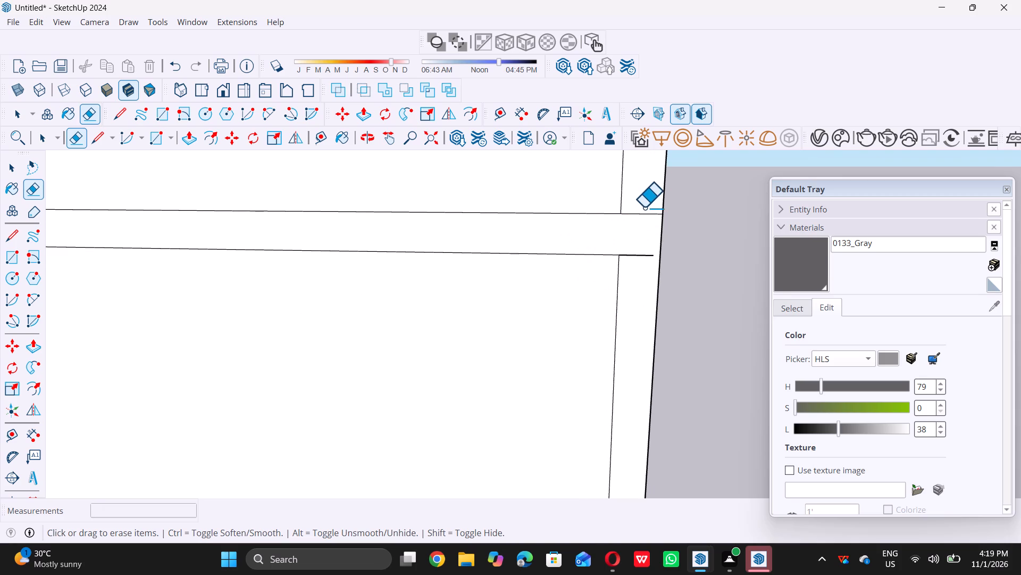
{"action": "triple_click", "coordinate": [644, 207]}
{"action": "triple_click", "coordinate": [643, 213]}
{"action": "triple_click", "coordinate": [638, 256]}
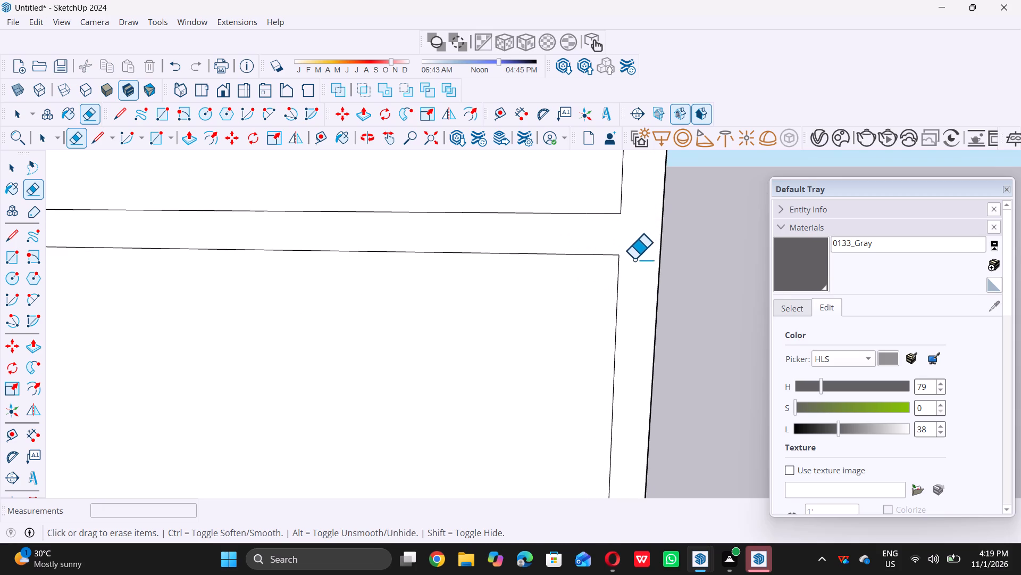
Erase the outer stub at the left end of the sixth horizontal joint from the top, plus the doubled vertical line below it.
{"action": "scroll", "coordinate": [627, 264], "scroll_direction": "down", "scroll_amount": 20}
{"action": "scroll", "coordinate": [627, 264], "scroll_direction": "down", "scroll_amount": 8}
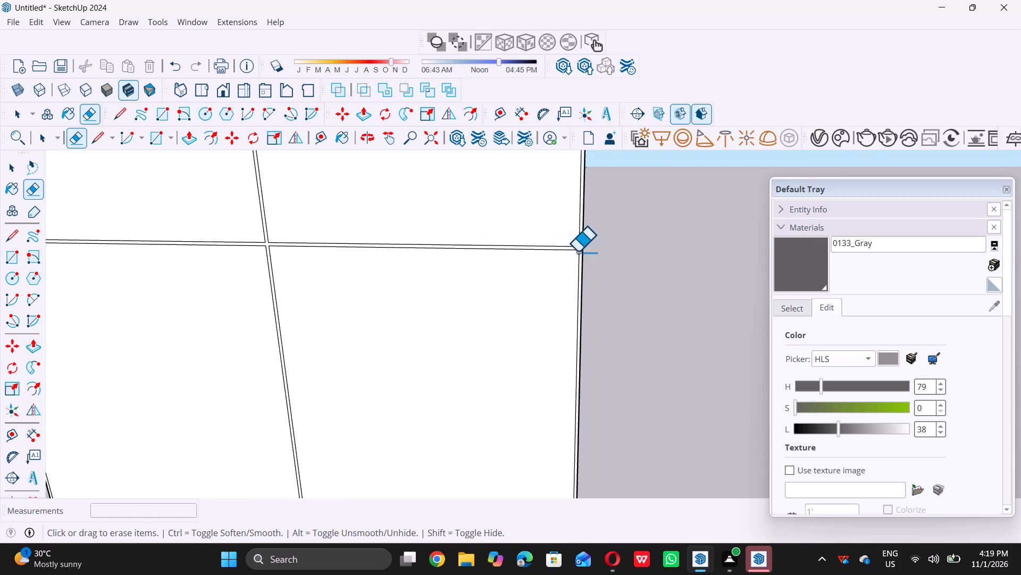
{"action": "scroll", "coordinate": [578, 251], "scroll_direction": "down", "scroll_amount": 20}
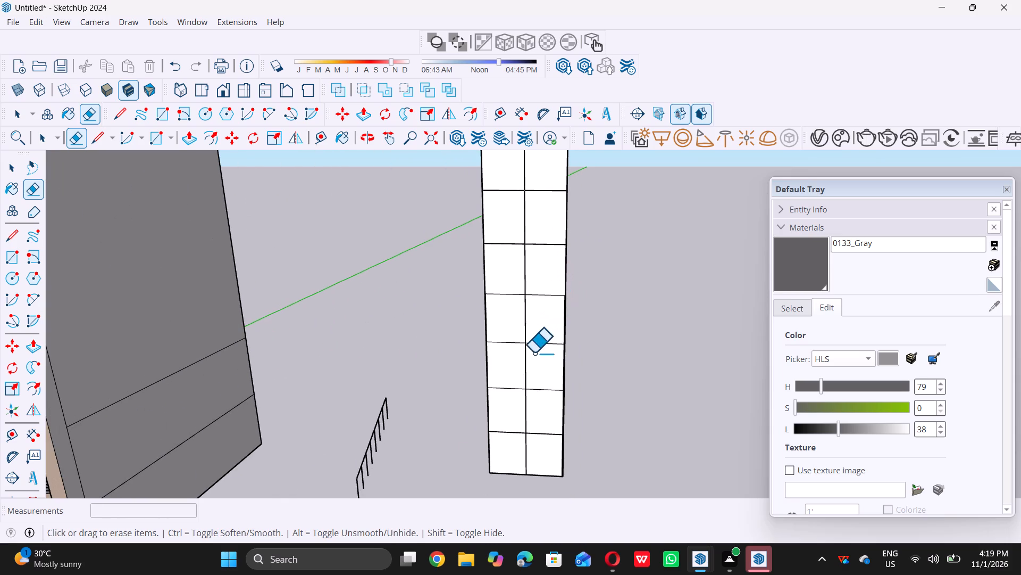
{"action": "scroll", "coordinate": [534, 352], "scroll_direction": "up", "scroll_amount": 6}
{"action": "scroll", "coordinate": [512, 234], "scroll_direction": "up", "scroll_amount": 13}
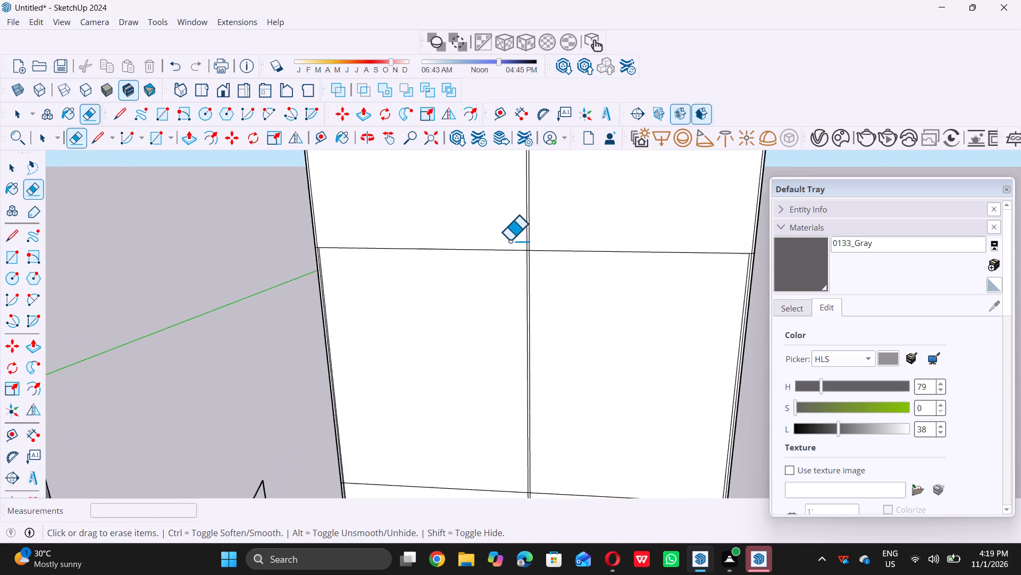
{"action": "scroll", "coordinate": [509, 240], "scroll_direction": "up", "scroll_amount": 1}
{"action": "scroll", "coordinate": [225, 264], "scroll_direction": "up", "scroll_amount": 5}
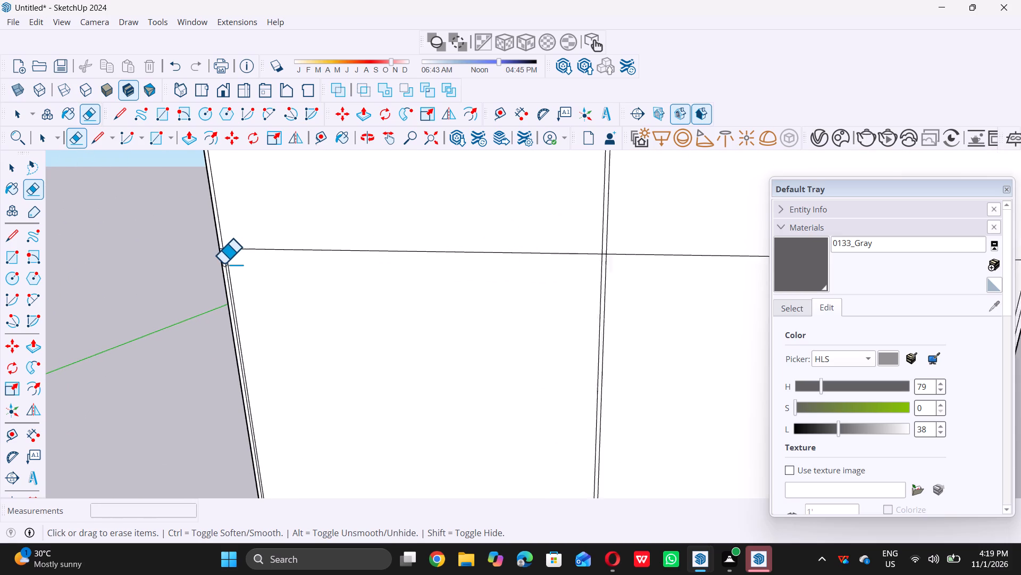
{"action": "scroll", "coordinate": [216, 267], "scroll_direction": "up", "scroll_amount": 5}
{"action": "scroll", "coordinate": [216, 267], "scroll_direction": "down", "scroll_amount": 9}
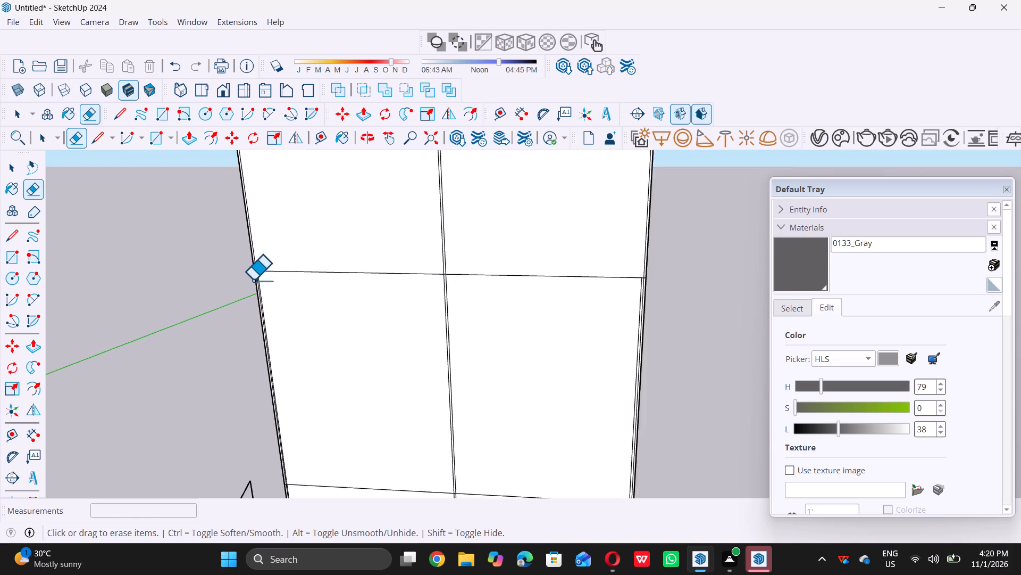
{"action": "scroll", "coordinate": [257, 283], "scroll_direction": "up", "scroll_amount": 12}
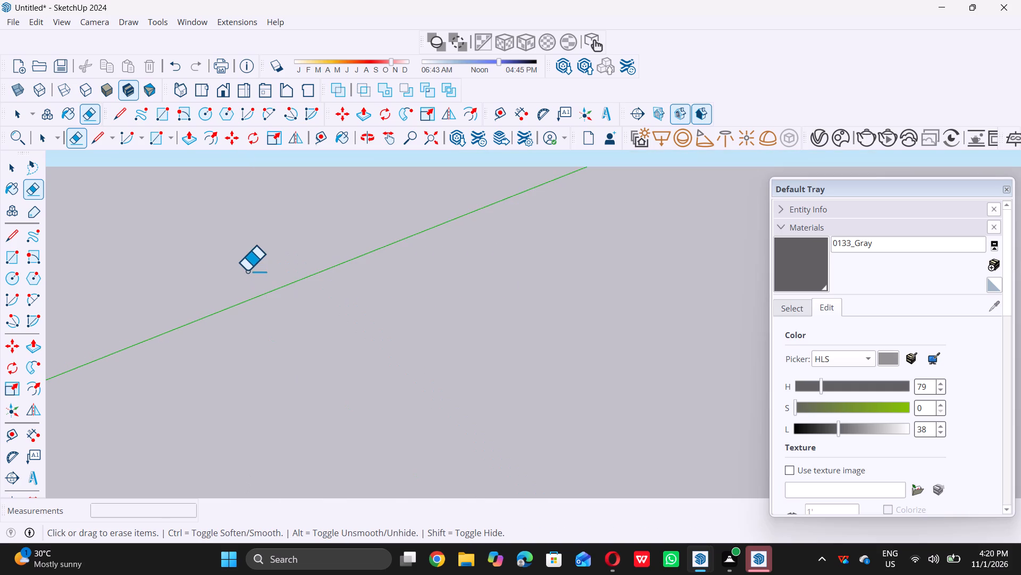
{"action": "scroll", "coordinate": [247, 270], "scroll_direction": "down", "scroll_amount": 4}
{"action": "scroll", "coordinate": [284, 269], "scroll_direction": "up", "scroll_amount": 5}
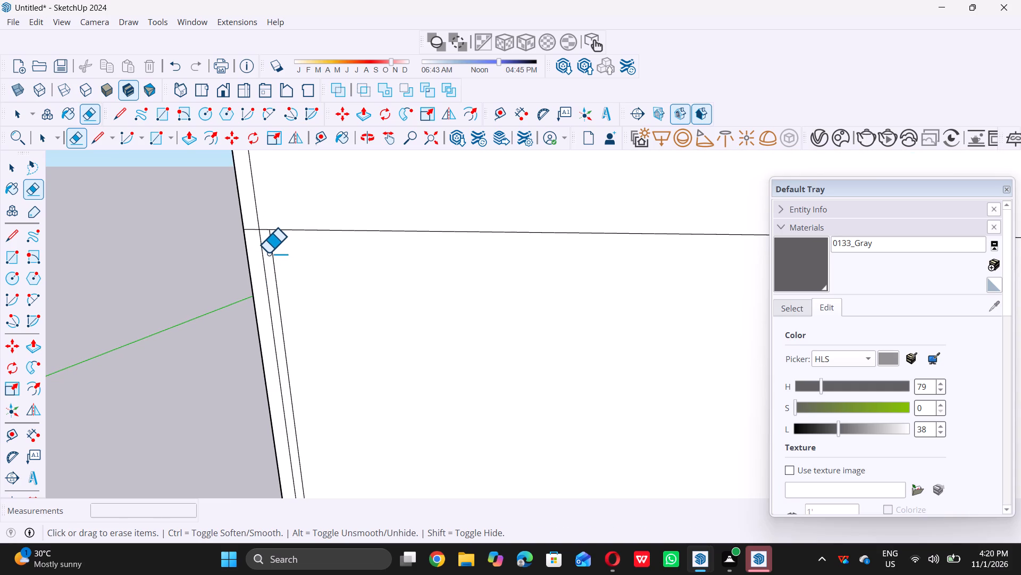
{"action": "left_click", "coordinate": [268, 253]}
{"action": "left_click", "coordinate": [267, 250]}
{"action": "left_click", "coordinate": [271, 249]}
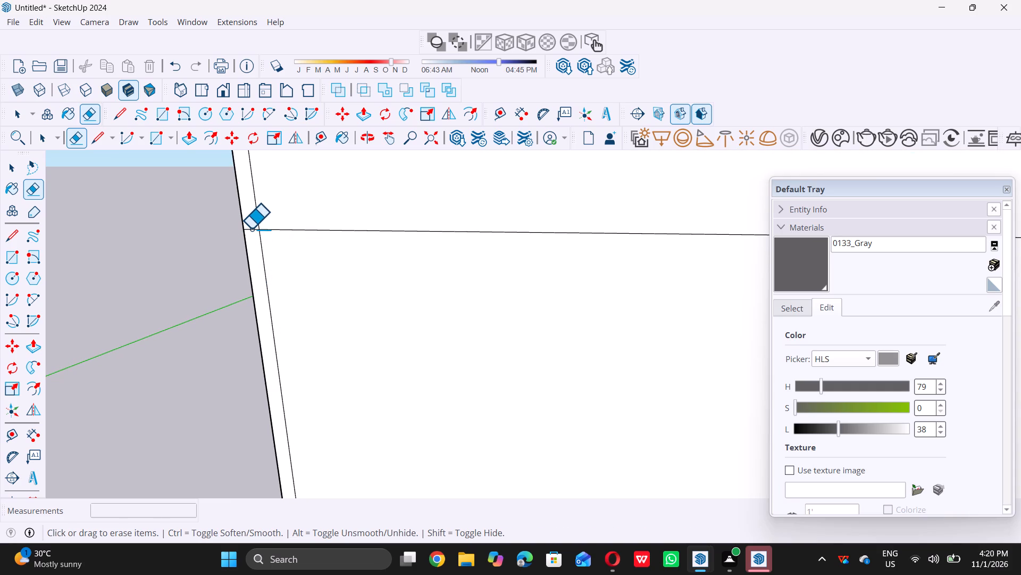
{"action": "double_click", "coordinate": [251, 228]}
Erase the short segment of the sixth horizontal line where it crosses the central vertical joint.
{"action": "scroll", "coordinate": [250, 229], "scroll_direction": "down", "scroll_amount": 10}
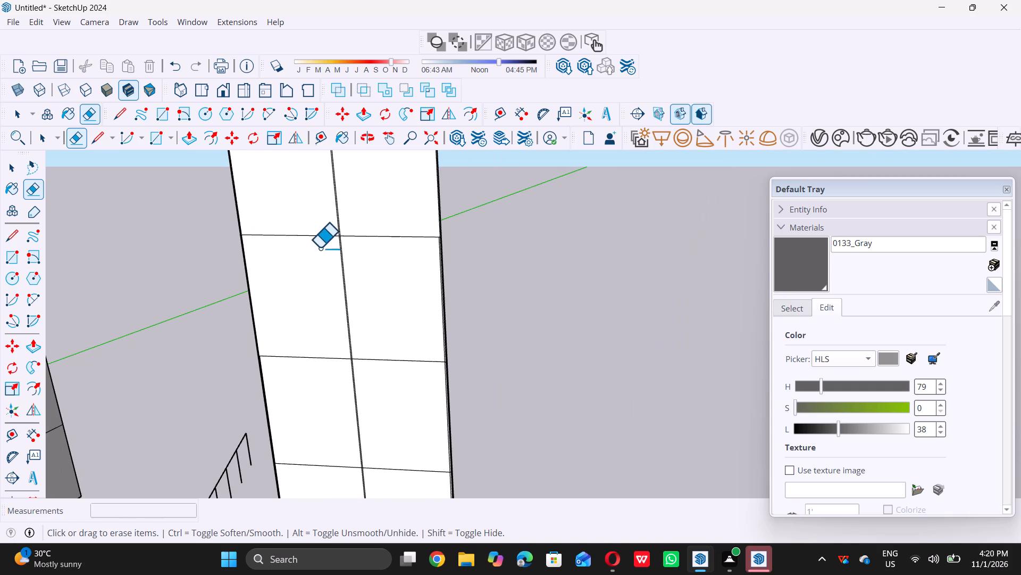
{"action": "scroll", "coordinate": [333, 234], "scroll_direction": "up", "scroll_amount": 16}
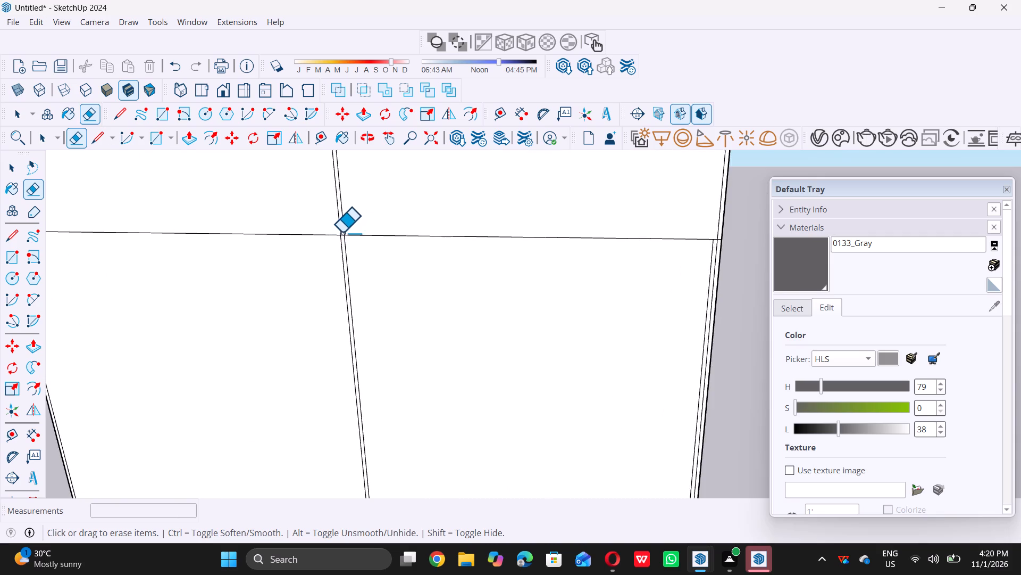
{"action": "scroll", "coordinate": [342, 232], "scroll_direction": "up", "scroll_amount": 15}
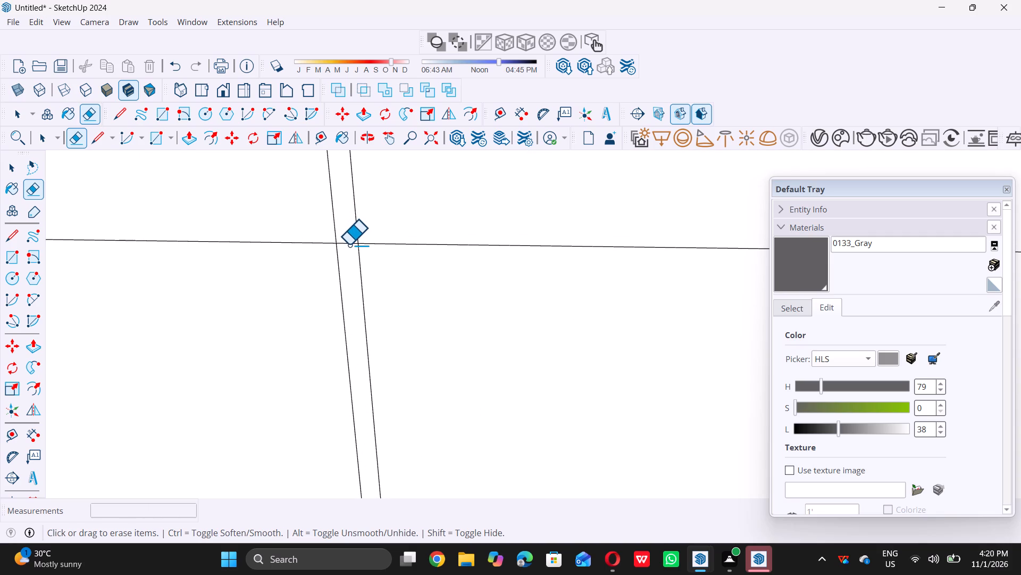
{"action": "left_click", "coordinate": [349, 244]}
Erase the doubled vertical line below the sixth horizontal line's right end and the stub reaching the panel's outer edge.
{"action": "scroll", "coordinate": [349, 244], "scroll_direction": "down", "scroll_amount": 20}
{"action": "scroll", "coordinate": [349, 244], "scroll_direction": "down", "scroll_amount": 1}
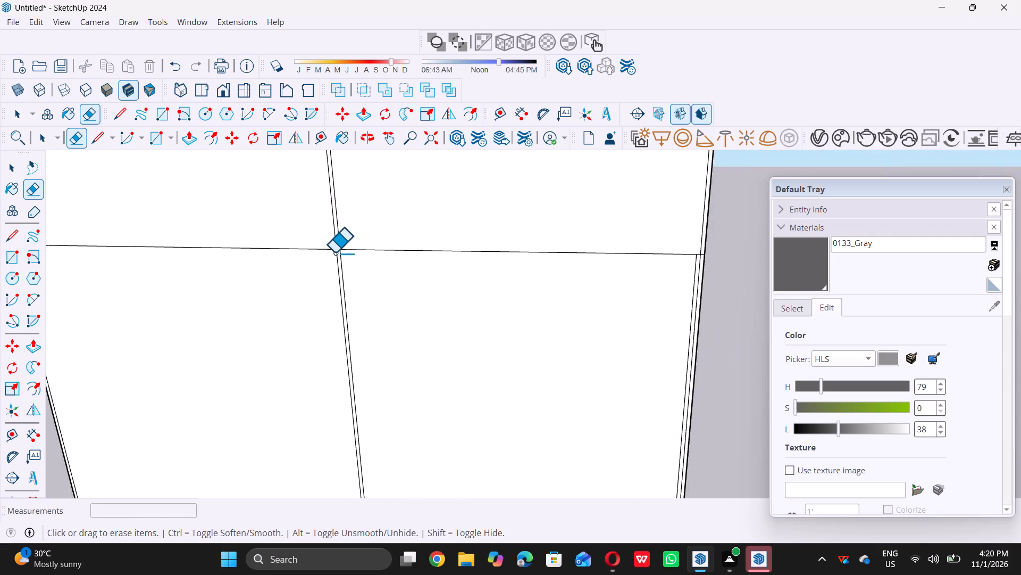
{"action": "scroll", "coordinate": [334, 252], "scroll_direction": "down", "scroll_amount": 4}
{"action": "scroll", "coordinate": [598, 260], "scroll_direction": "up", "scroll_amount": 5}
{"action": "scroll", "coordinate": [589, 261], "scroll_direction": "down", "scroll_amount": 2}
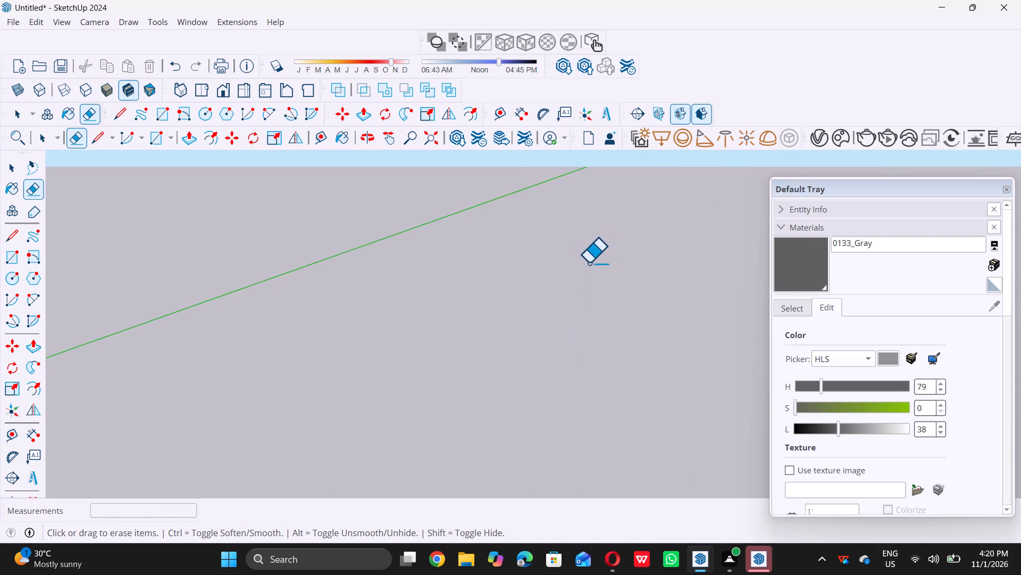
{"action": "scroll", "coordinate": [589, 262], "scroll_direction": "down", "scroll_amount": 1}
{"action": "scroll", "coordinate": [542, 241], "scroll_direction": "up", "scroll_amount": 5}
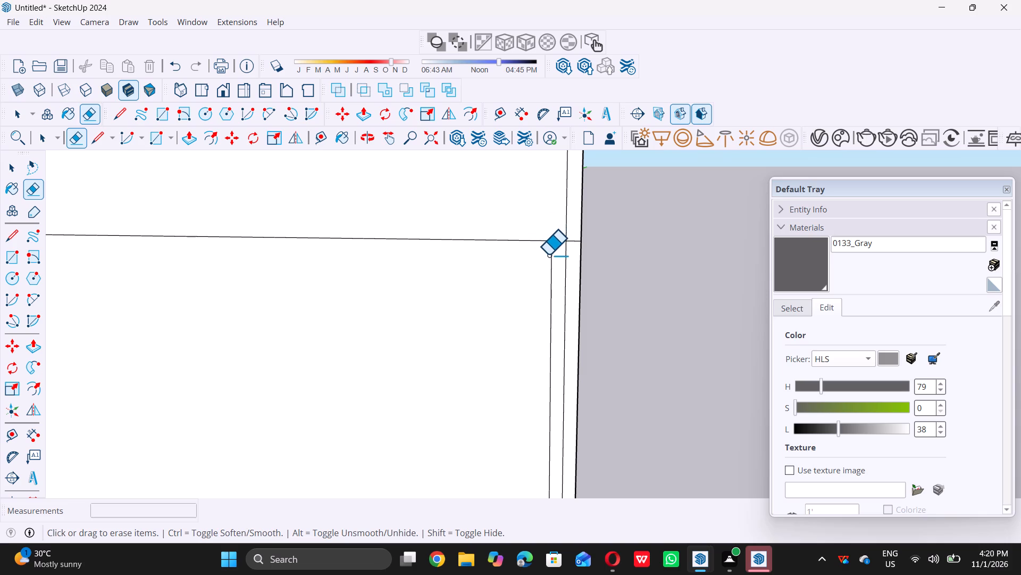
{"action": "left_click", "coordinate": [548, 254]}
{"action": "triple_click", "coordinate": [550, 257]}
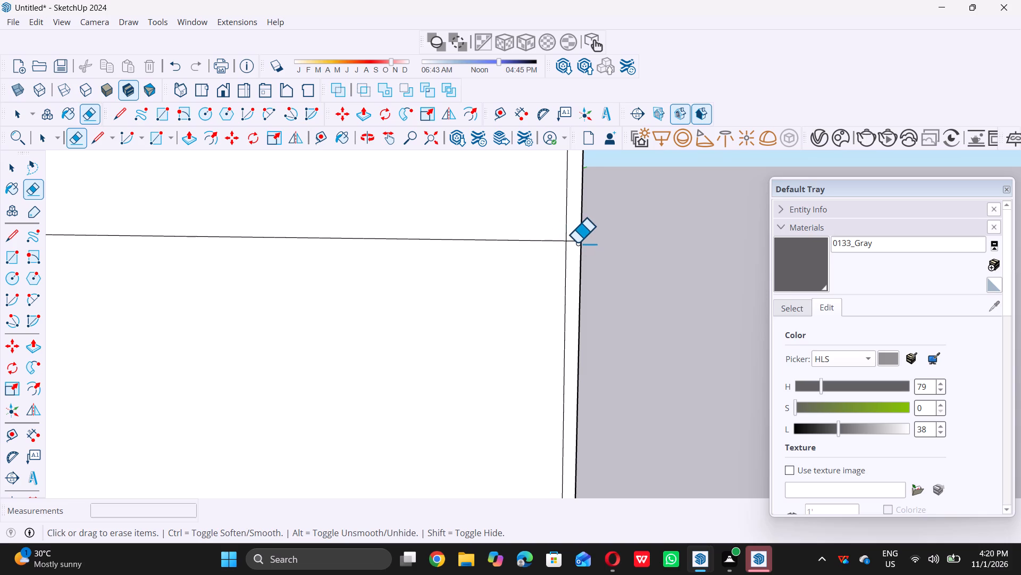
{"action": "left_click", "coordinate": [574, 242]}
Erase the doubled vertical line above the lowest horizontal joint's right end and that joint's stub reaching the outer edge.
{"action": "scroll", "coordinate": [574, 242], "scroll_direction": "down", "scroll_amount": 7}
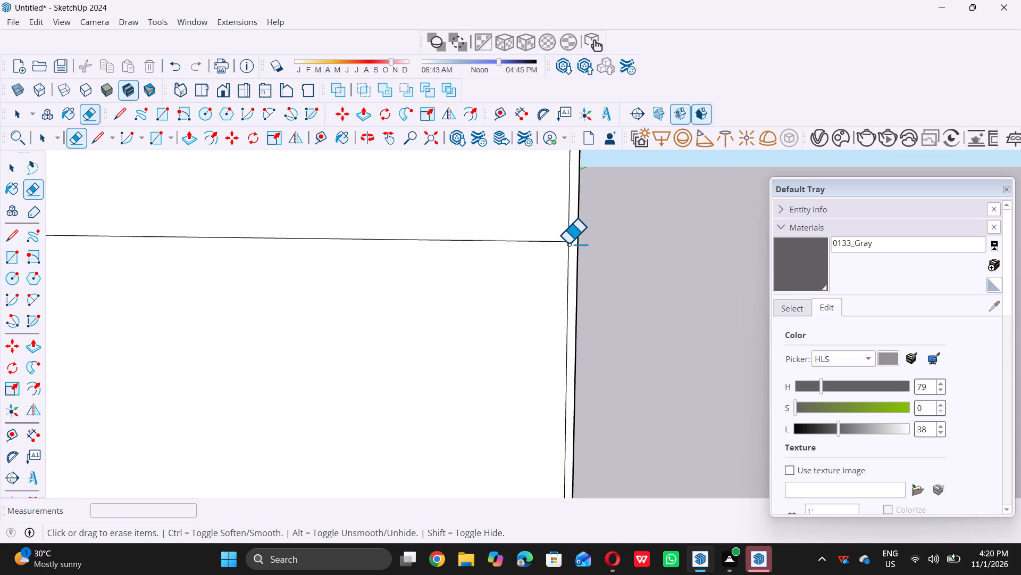
{"action": "scroll", "coordinate": [568, 243], "scroll_direction": "down", "scroll_amount": 20}
{"action": "scroll", "coordinate": [568, 243], "scroll_direction": "down", "scroll_amount": 10}
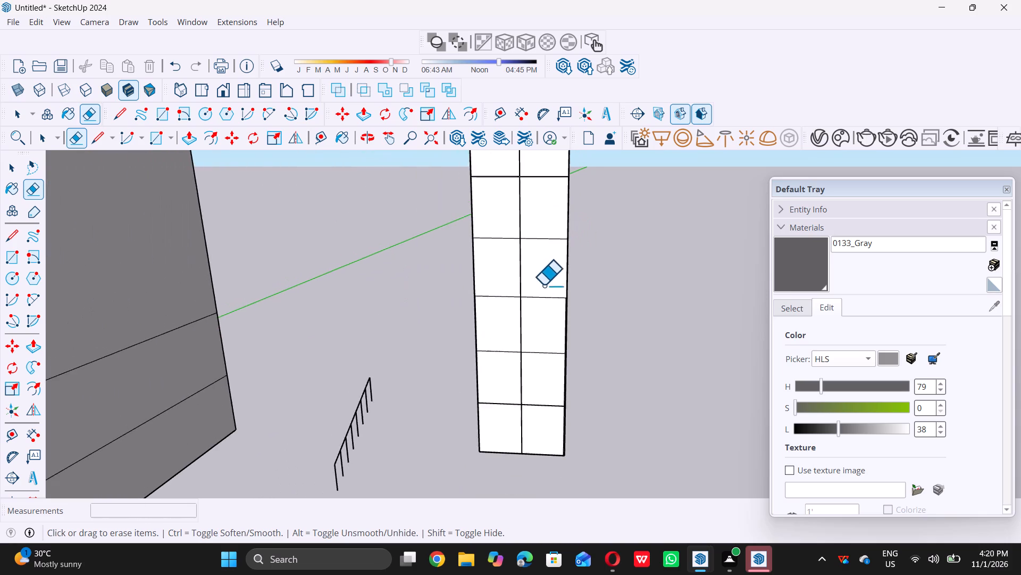
{"action": "scroll", "coordinate": [532, 311], "scroll_direction": "up", "scroll_amount": 17}
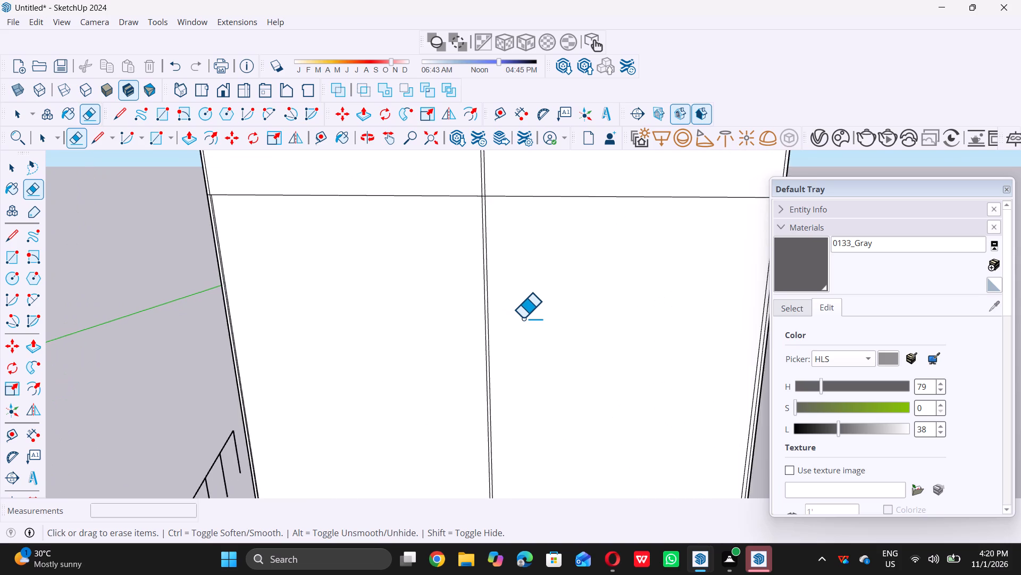
{"action": "scroll", "coordinate": [523, 318], "scroll_direction": "down", "scroll_amount": 18}
{"action": "scroll", "coordinate": [520, 335], "scroll_direction": "up", "scroll_amount": 8}
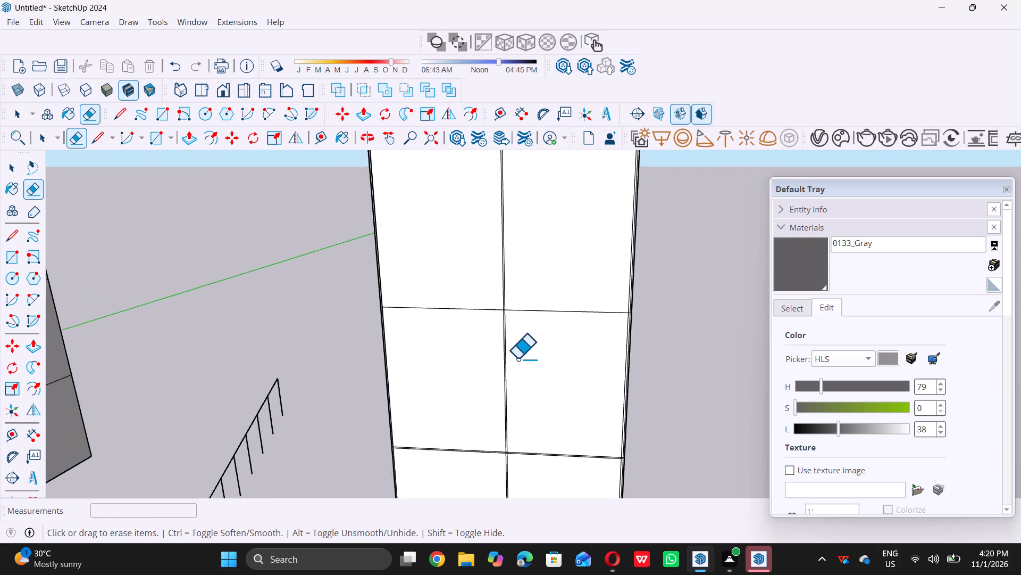
{"action": "scroll", "coordinate": [517, 358], "scroll_direction": "up", "scroll_amount": 7}
{"action": "scroll", "coordinate": [514, 362], "scroll_direction": "down", "scroll_amount": 18}
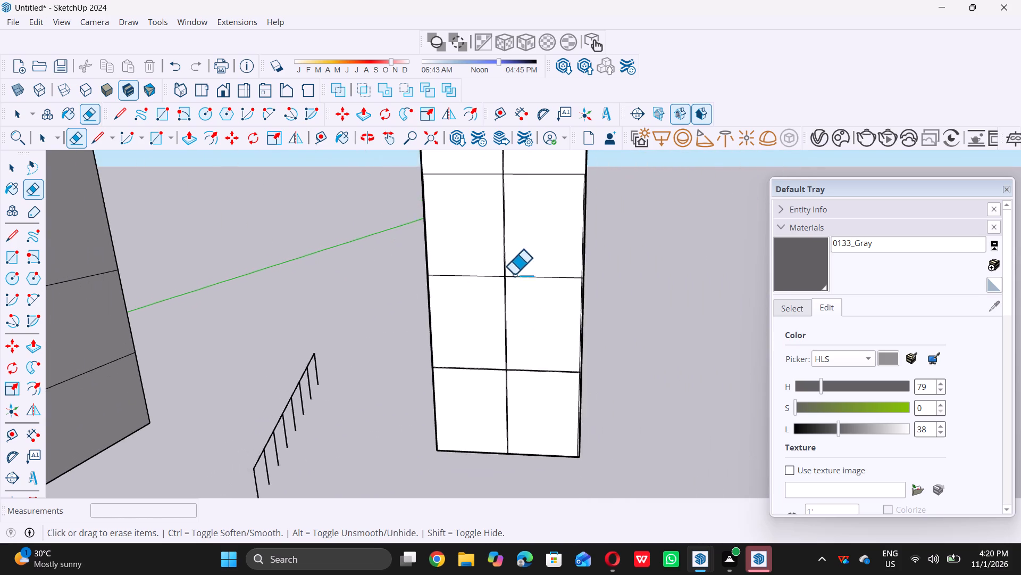
{"action": "scroll", "coordinate": [514, 274], "scroll_direction": "down", "scroll_amount": 1}
{"action": "scroll", "coordinate": [531, 354], "scroll_direction": "up", "scroll_amount": 12}
{"action": "scroll", "coordinate": [612, 310], "scroll_direction": "up", "scroll_amount": 7}
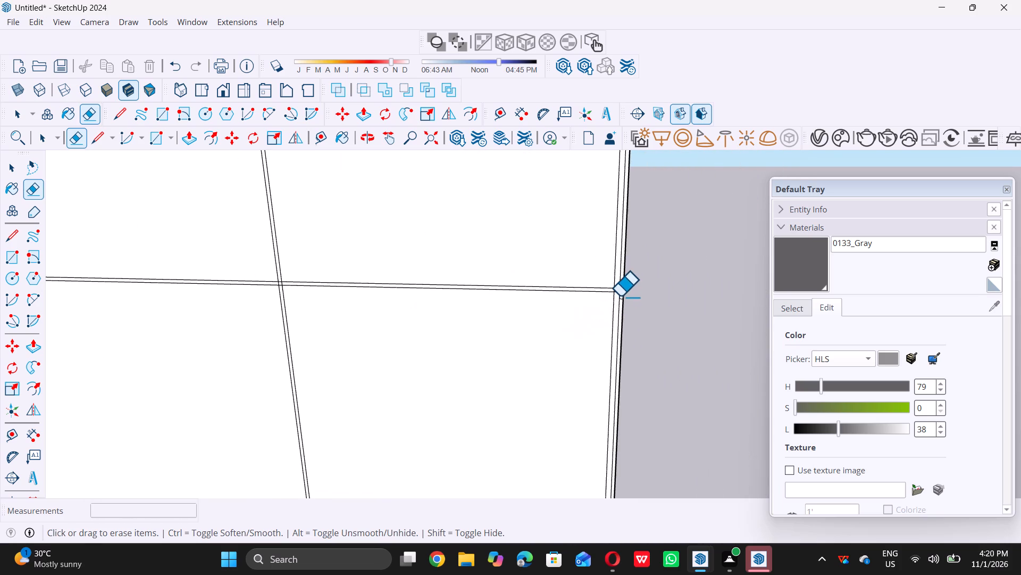
{"action": "scroll", "coordinate": [620, 296], "scroll_direction": "up", "scroll_amount": 13}
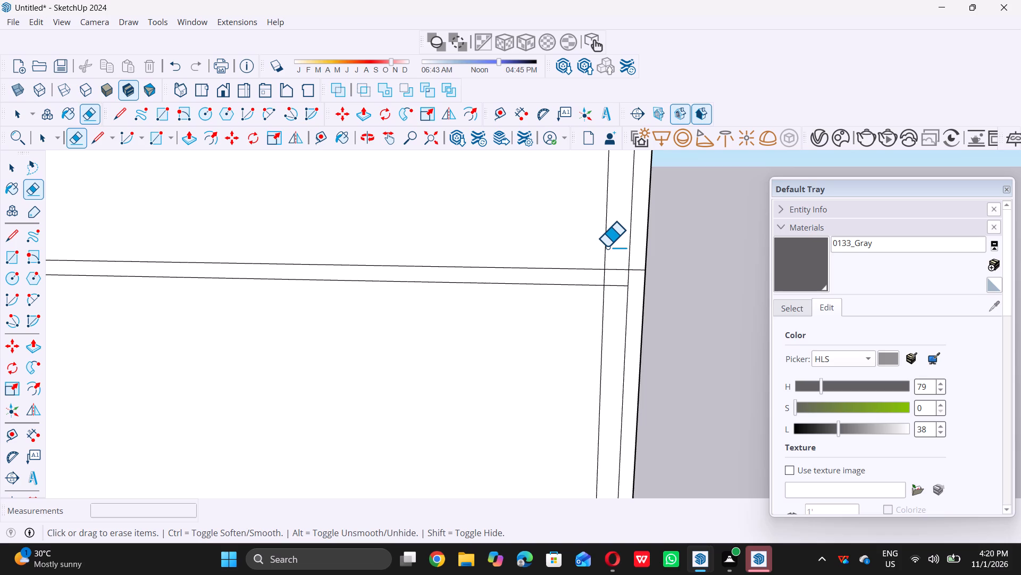
{"action": "double_click", "coordinate": [604, 242]}
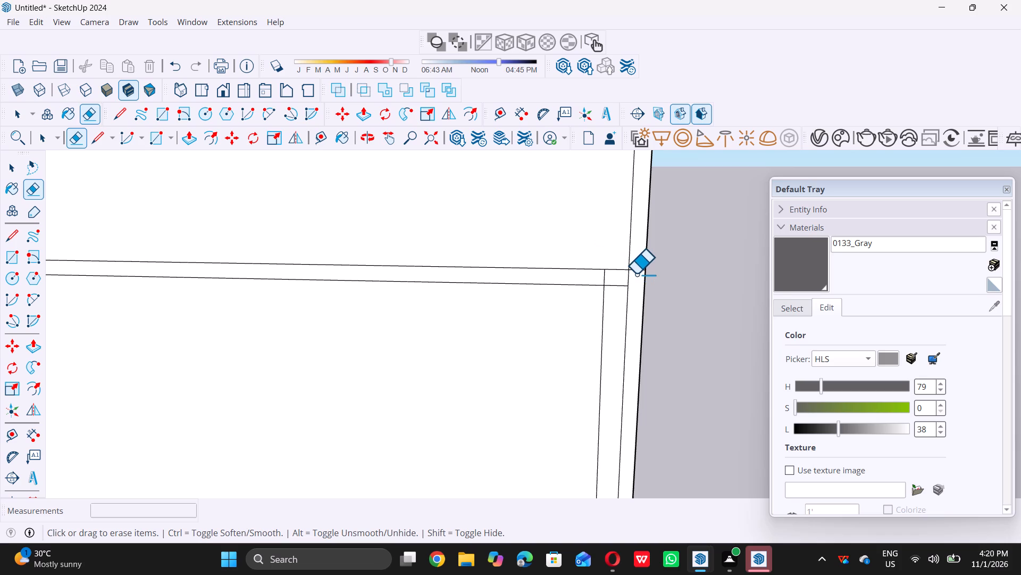
{"action": "left_click", "coordinate": [636, 274]}
{"action": "scroll", "coordinate": [629, 295], "scroll_direction": "up", "scroll_amount": 6}
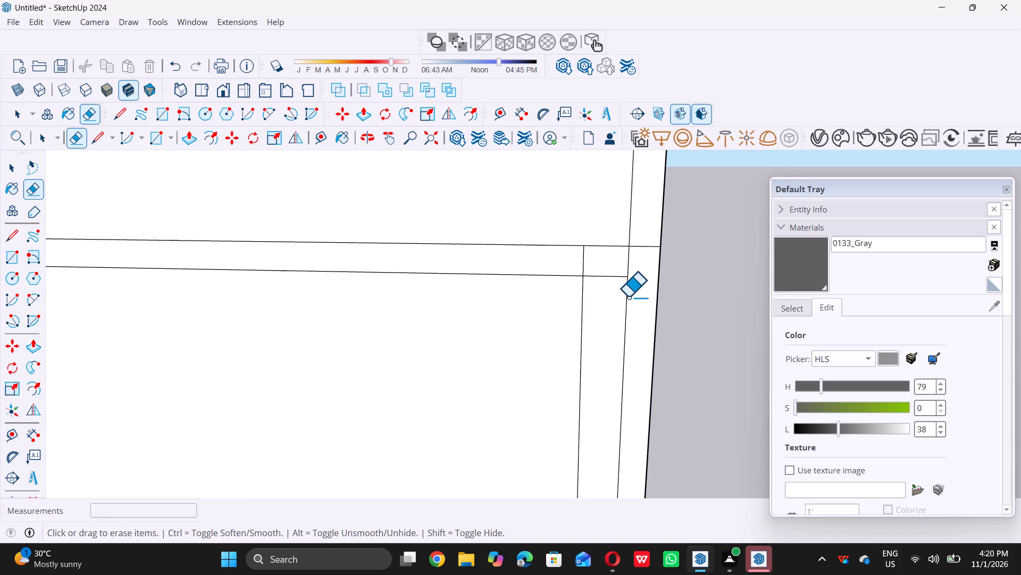
{"action": "left_click", "coordinate": [647, 247]}
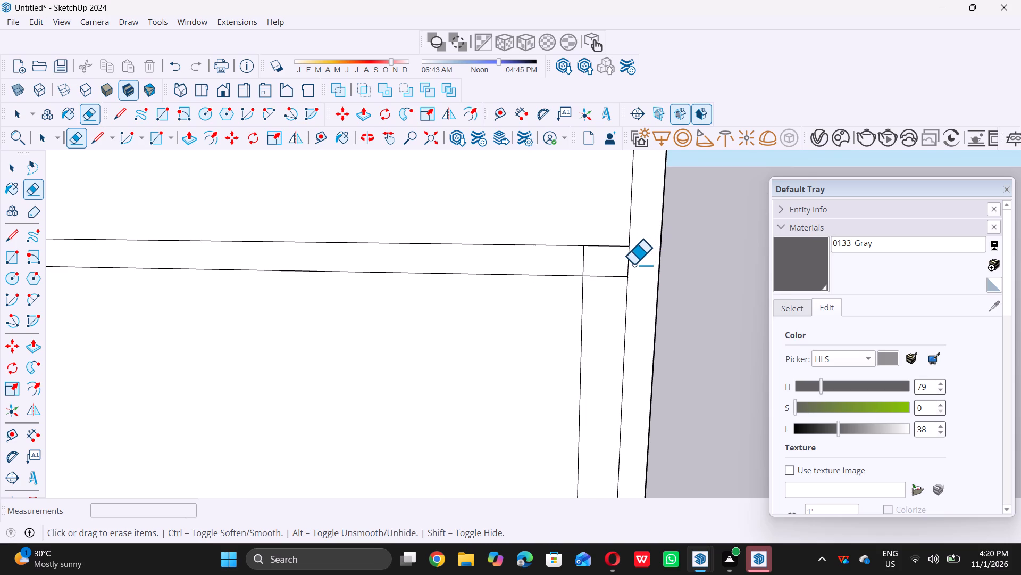
Erase the vertical segments crossing the lowest horizontal joint's right end, plus the doubled vertical line in the bottom right cell.
{"action": "left_click", "coordinate": [625, 265]}
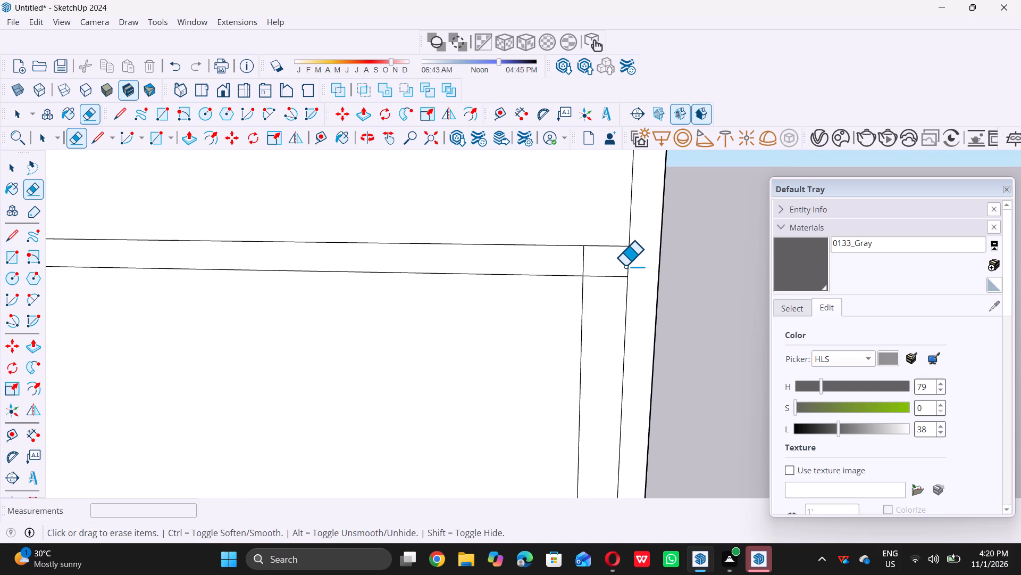
{"action": "triple_click", "coordinate": [627, 267]}
{"action": "double_click", "coordinate": [627, 267]}
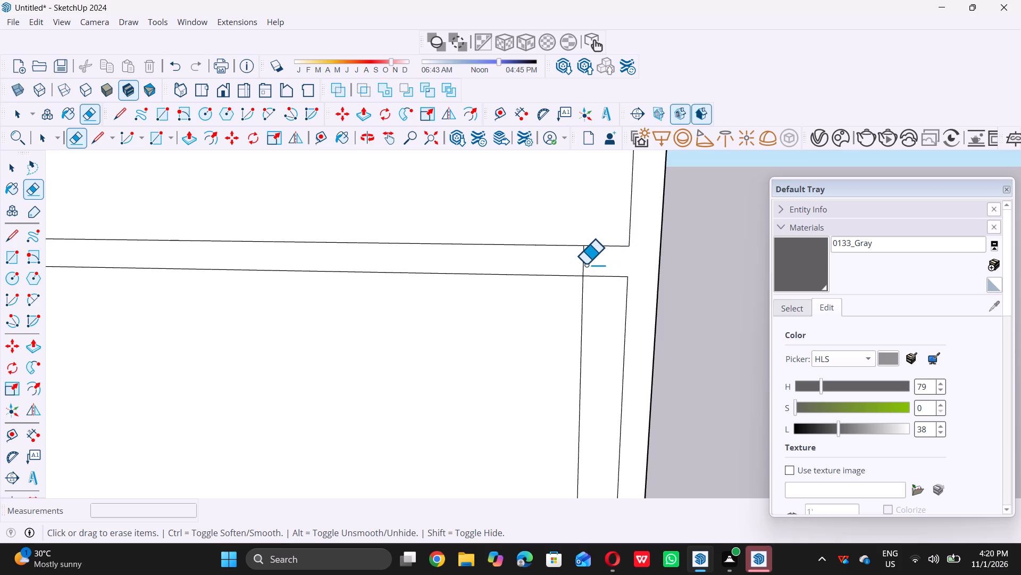
{"action": "triple_click", "coordinate": [581, 261]}
{"action": "left_click", "coordinate": [582, 294]}
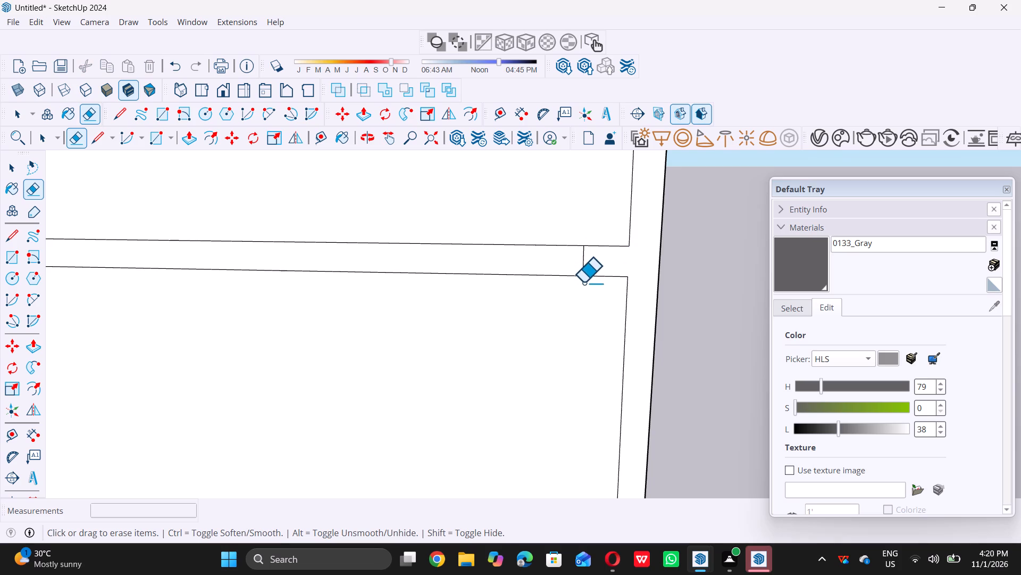
{"action": "double_click", "coordinate": [582, 262]}
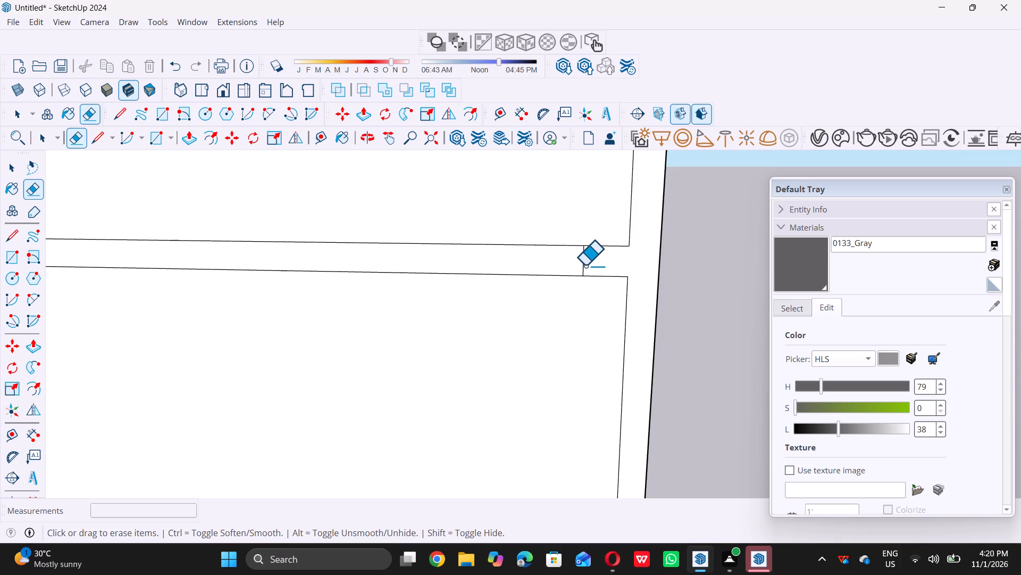
{"action": "left_click", "coordinate": [585, 265]}
{"action": "left_click", "coordinate": [585, 265]}
{"action": "scroll", "coordinate": [601, 262], "scroll_direction": "down", "scroll_amount": 17}
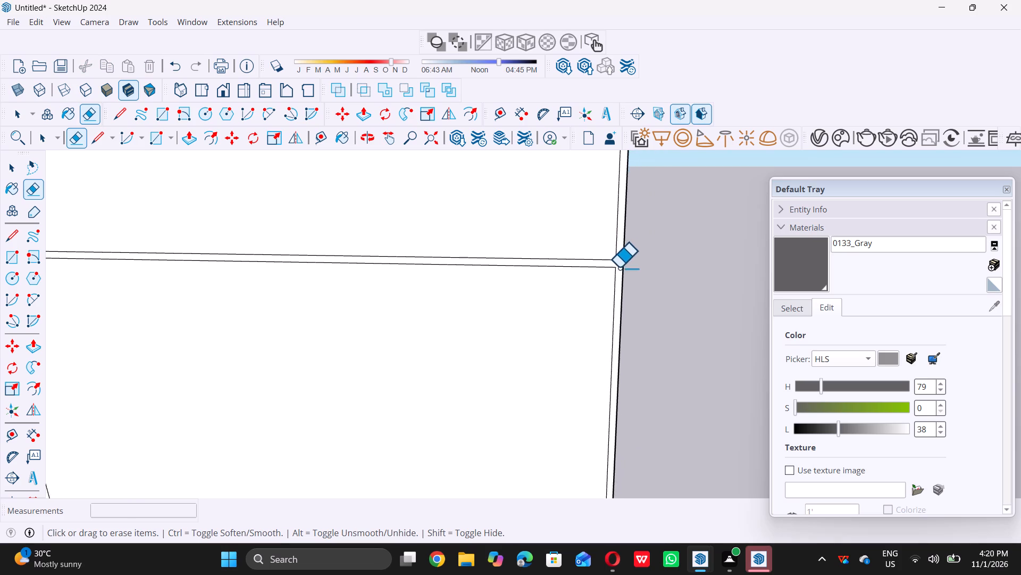
{"action": "scroll", "coordinate": [619, 267], "scroll_direction": "down", "scroll_amount": 14}
{"action": "scroll", "coordinate": [532, 390], "scroll_direction": "up", "scroll_amount": 4}
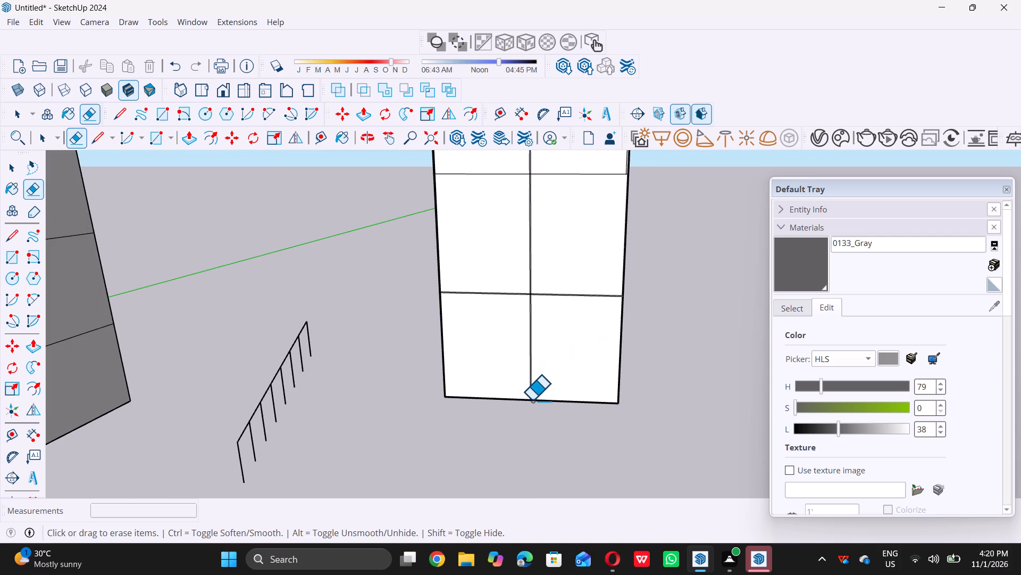
Erase the short segments where the central vertical joint crosses the panel's bottom border.
{"action": "scroll", "coordinate": [532, 400], "scroll_direction": "up", "scroll_amount": 7}
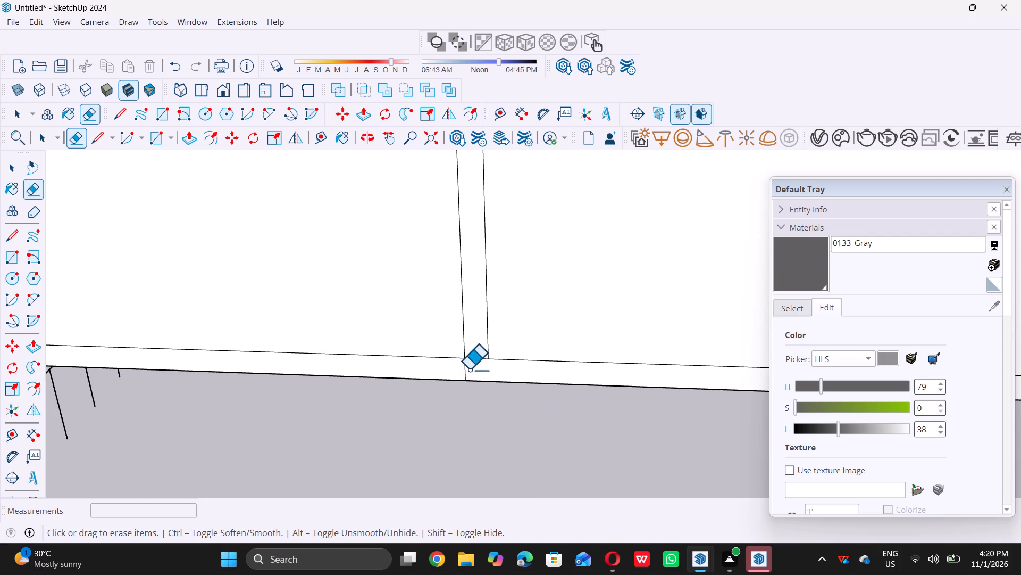
{"action": "left_click", "coordinate": [461, 369]}
{"action": "triple_click", "coordinate": [473, 357]}
{"action": "left_click", "coordinate": [465, 366]}
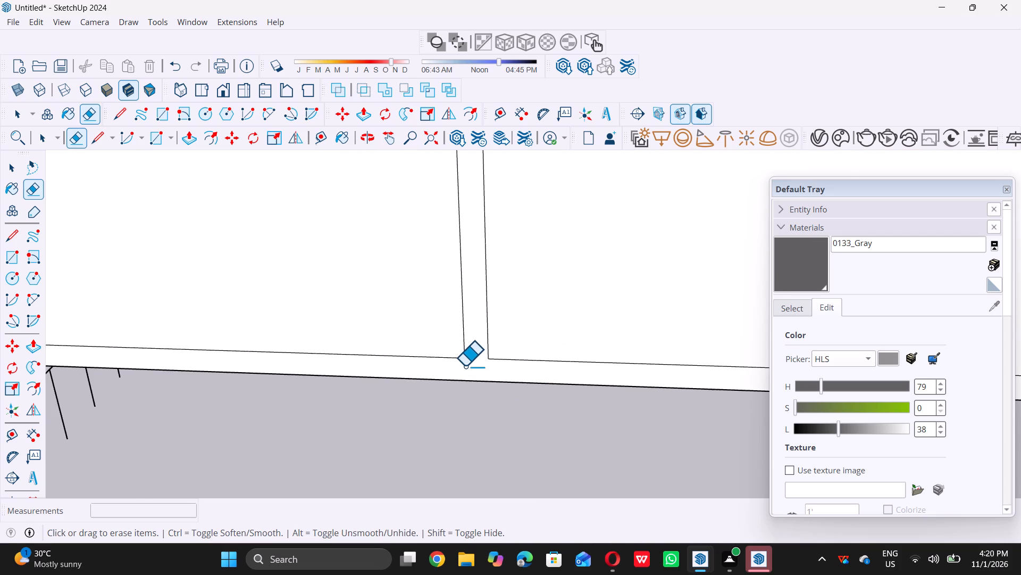
Erase the short segments inside the crossing of the lowest horizontal joint and the central vertical joint.
{"action": "scroll", "coordinate": [576, 379], "scroll_direction": "down", "scroll_amount": 20}
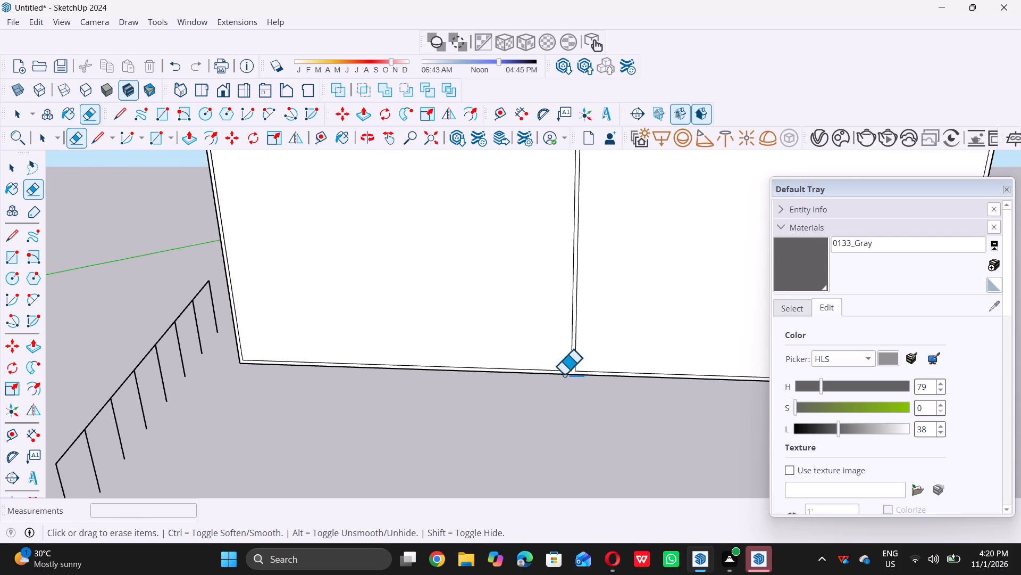
{"action": "scroll", "coordinate": [233, 351], "scroll_direction": "up", "scroll_amount": 6}
{"action": "scroll", "coordinate": [233, 351], "scroll_direction": "down", "scroll_amount": 5}
{"action": "scroll", "coordinate": [304, 378], "scroll_direction": "down", "scroll_amount": 5}
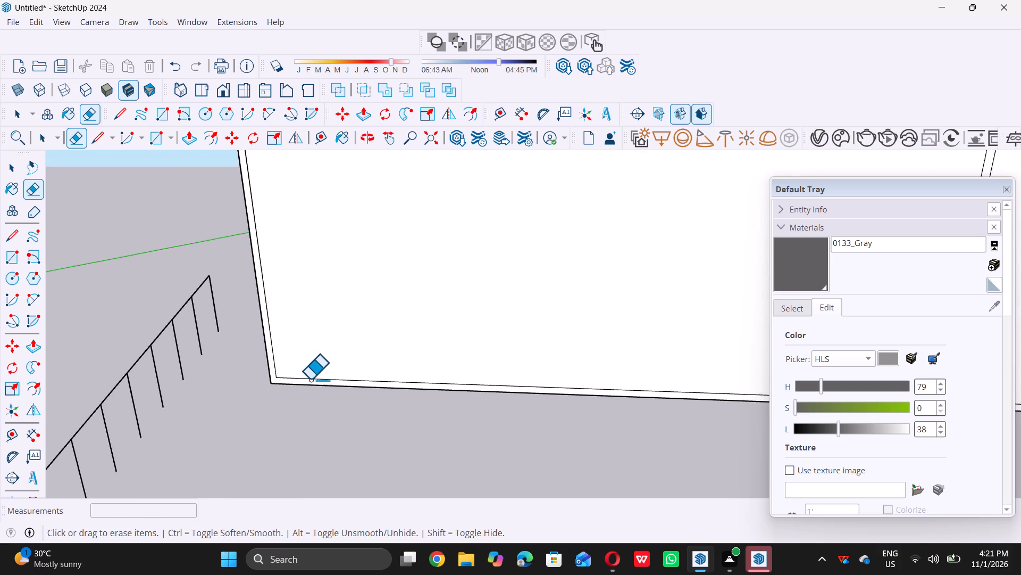
{"action": "scroll", "coordinate": [310, 379], "scroll_direction": "down", "scroll_amount": 20}
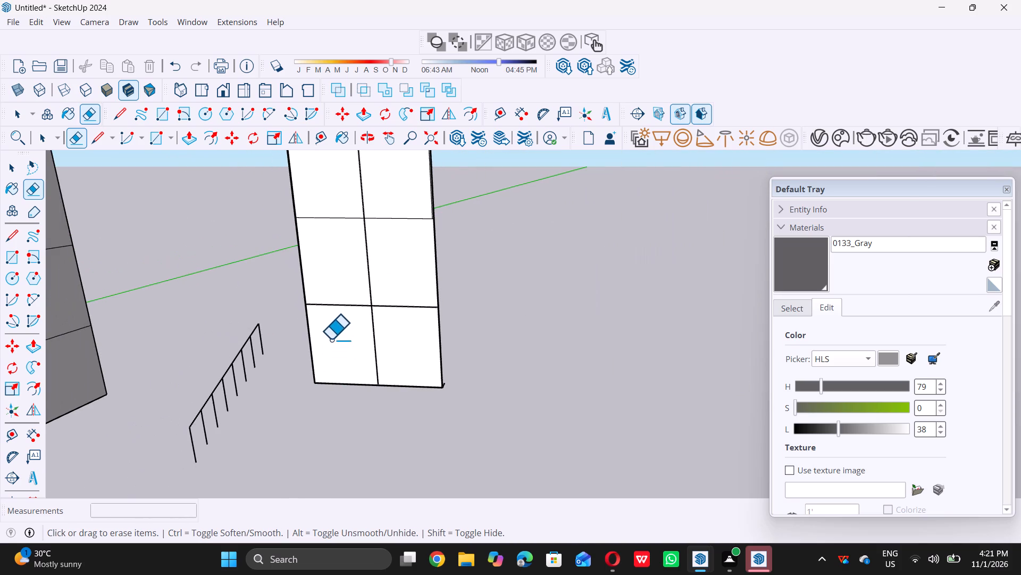
{"action": "scroll", "coordinate": [320, 319], "scroll_direction": "up", "scroll_amount": 15}
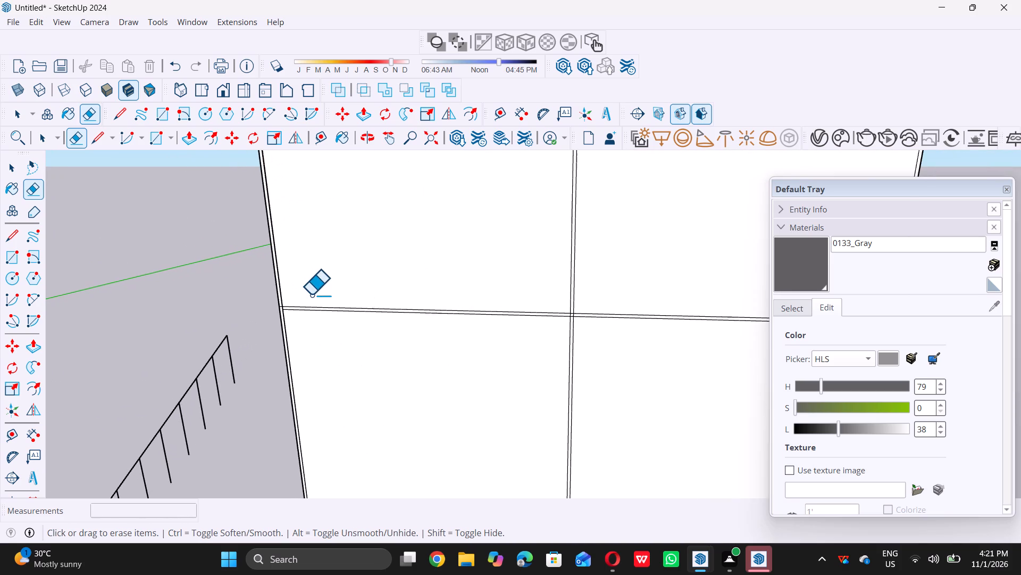
{"action": "scroll", "coordinate": [579, 307], "scroll_direction": "up", "scroll_amount": 13}
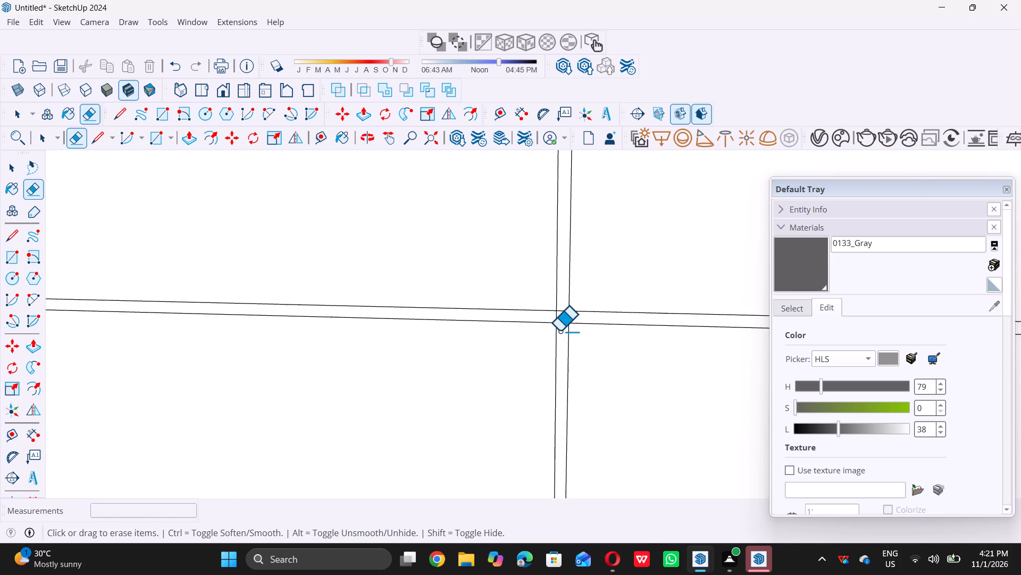
{"action": "scroll", "coordinate": [559, 331], "scroll_direction": "up", "scroll_amount": 12}
{"action": "left_click_drag", "start_coordinate": [512, 290], "coordinate": [593, 282]}
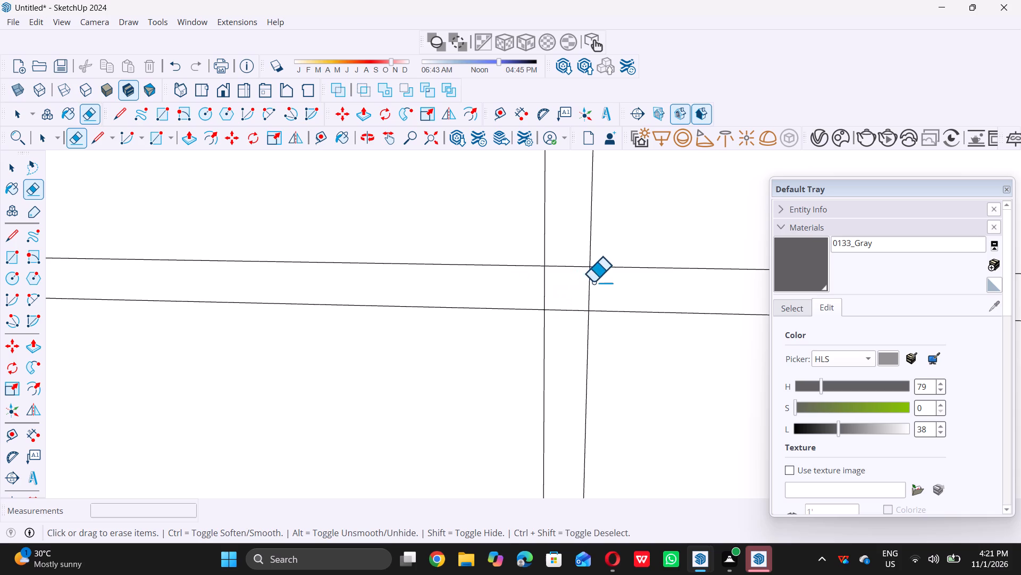
{"action": "left_click_drag", "start_coordinate": [593, 282], "coordinate": [619, 294]}
{"action": "left_click", "coordinate": [619, 294]}
{"action": "double_click", "coordinate": [563, 252]}
{"action": "left_click", "coordinate": [565, 262]}
{"action": "left_click_drag", "start_coordinate": [566, 269], "coordinate": [583, 343]}
{"action": "left_click", "coordinate": [583, 343]}
{"action": "left_click", "coordinate": [581, 339]}
{"action": "double_click", "coordinate": [562, 266]}
Erase the doubled vertical line below the lowest horizontal joint's left end and the vertical segments crossing that joint end.
{"action": "scroll", "coordinate": [580, 317], "scroll_direction": "down", "scroll_amount": 9}
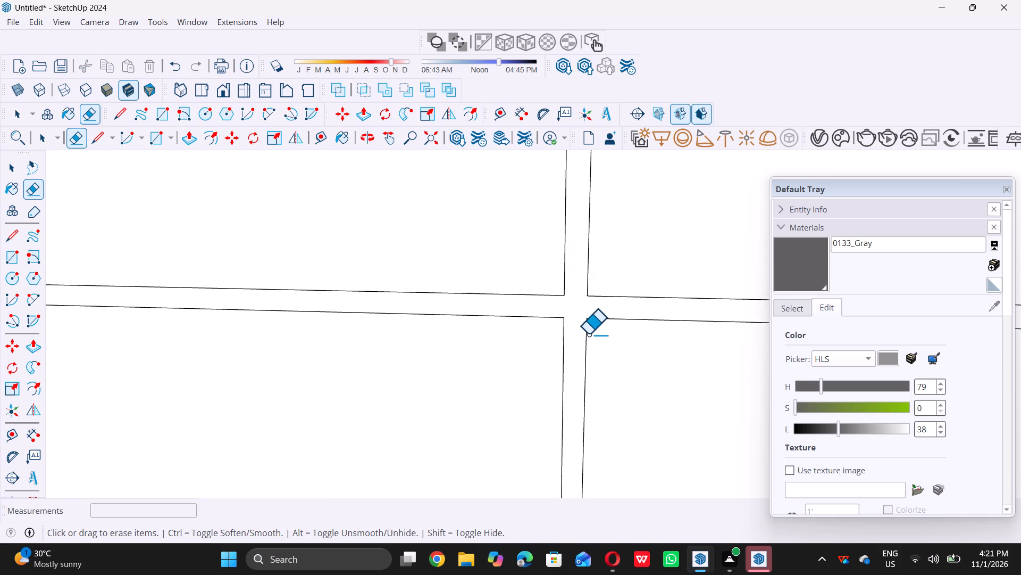
{"action": "scroll", "coordinate": [588, 334], "scroll_direction": "down", "scroll_amount": 15}
{"action": "scroll", "coordinate": [202, 315], "scroll_direction": "up", "scroll_amount": 4}
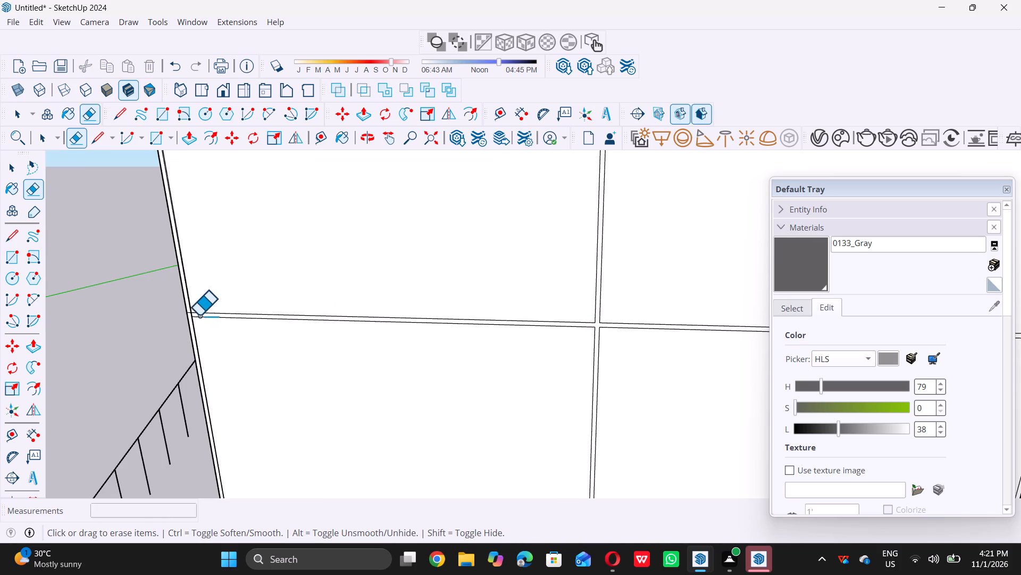
{"action": "scroll", "coordinate": [199, 315], "scroll_direction": "up", "scroll_amount": 1}
{"action": "scroll", "coordinate": [182, 313], "scroll_direction": "up", "scroll_amount": 20}
{"action": "scroll", "coordinate": [182, 313], "scroll_direction": "up", "scroll_amount": 1}
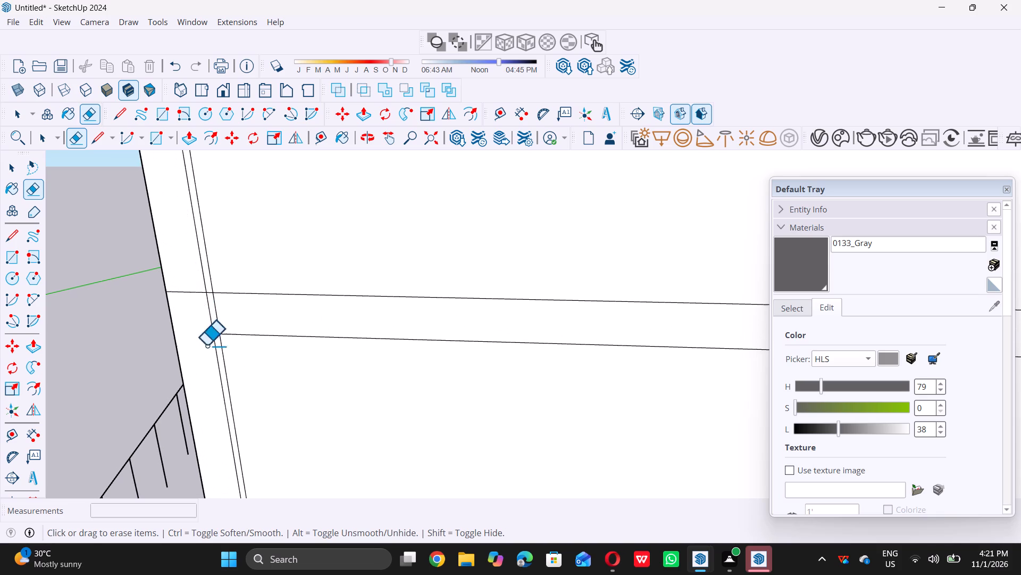
{"action": "left_click", "coordinate": [223, 363]}
{"action": "left_click", "coordinate": [213, 314]}
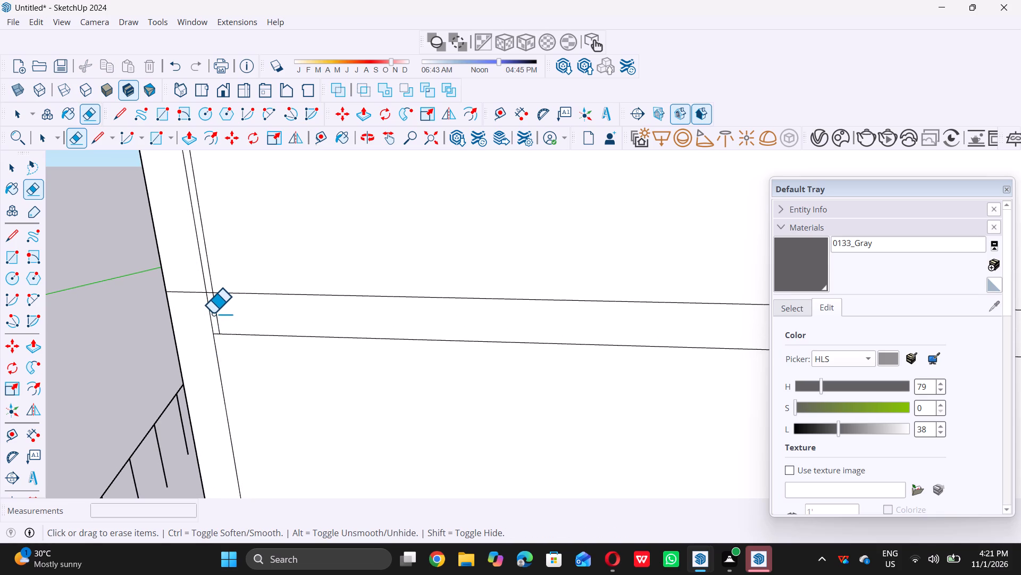
{"action": "double_click", "coordinate": [210, 312]}
{"action": "triple_click", "coordinate": [217, 315]}
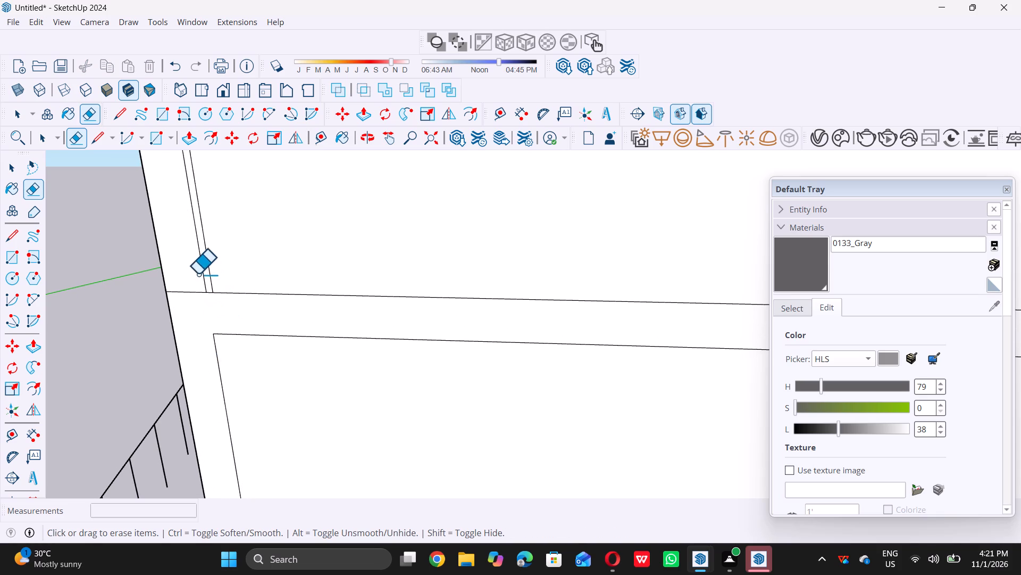
Erase the lowest horizontal joint's stub reaching the panel's left outer edge and the doubled vertical line above that joint end.
{"action": "triple_click", "coordinate": [189, 292]}
{"action": "left_click", "coordinate": [189, 292]}
{"action": "left_click", "coordinate": [206, 274]}
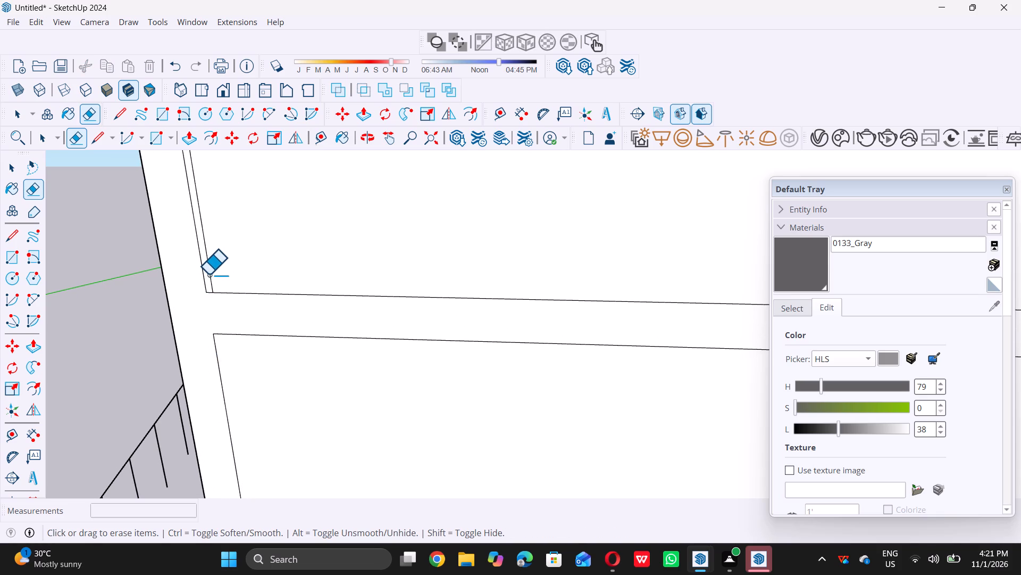
{"action": "triple_click", "coordinate": [208, 274]}
{"action": "scroll", "coordinate": [239, 327], "scroll_direction": "down", "scroll_amount": 15}
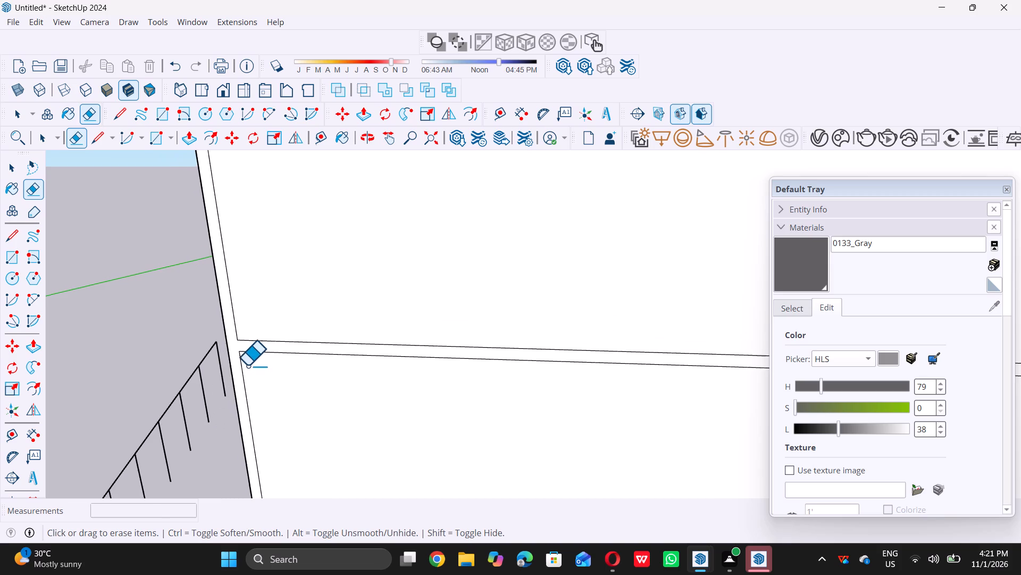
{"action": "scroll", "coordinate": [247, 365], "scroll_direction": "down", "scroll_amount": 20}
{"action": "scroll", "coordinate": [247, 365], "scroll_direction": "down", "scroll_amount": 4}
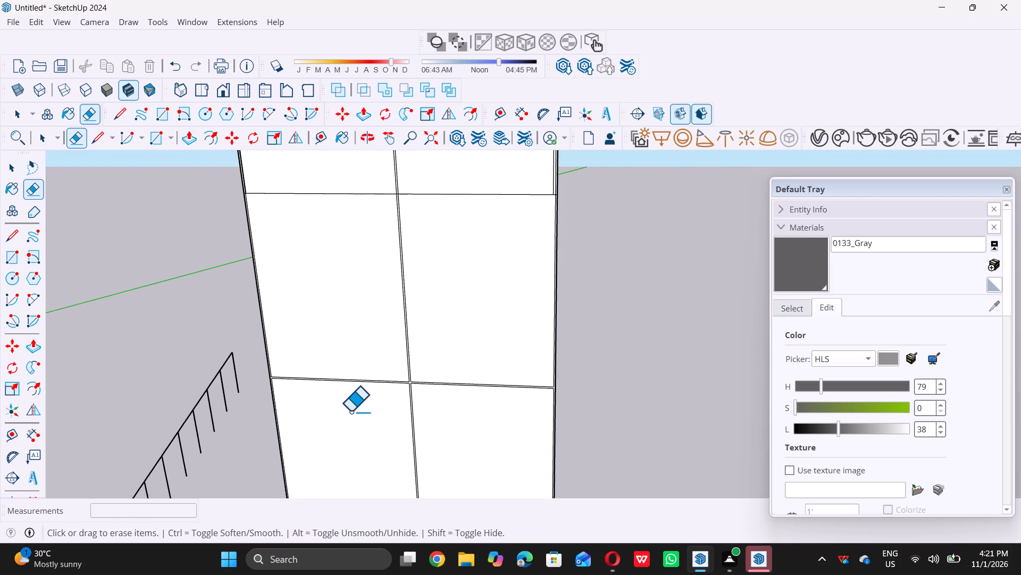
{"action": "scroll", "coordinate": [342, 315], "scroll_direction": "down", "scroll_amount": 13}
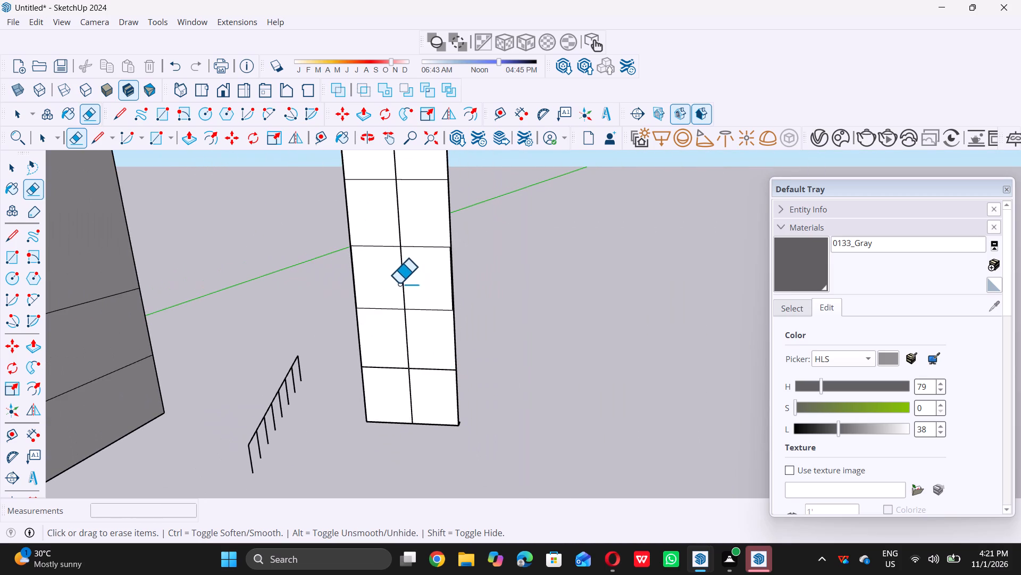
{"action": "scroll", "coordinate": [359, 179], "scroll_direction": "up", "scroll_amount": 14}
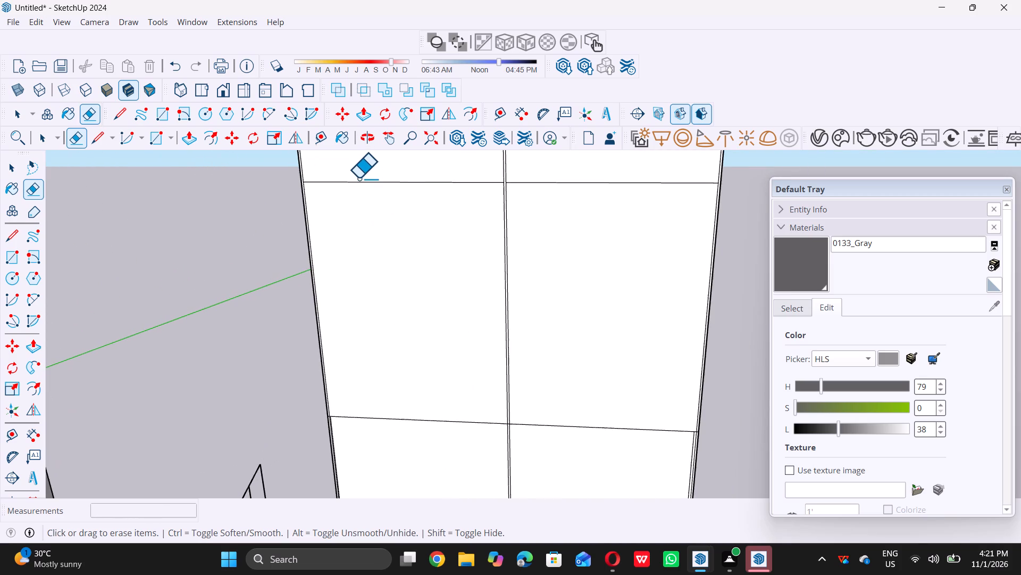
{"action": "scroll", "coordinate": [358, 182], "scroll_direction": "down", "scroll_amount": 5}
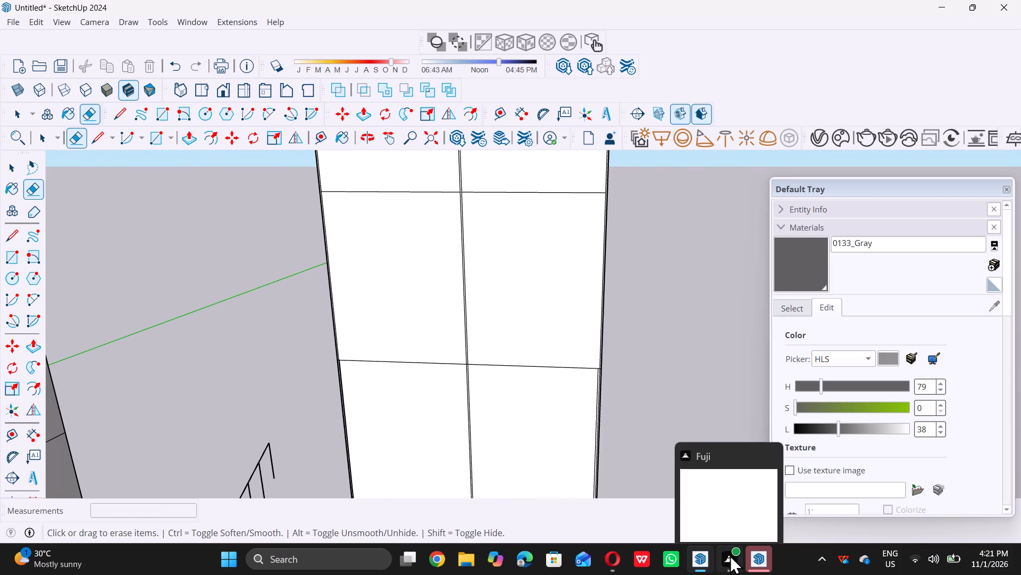
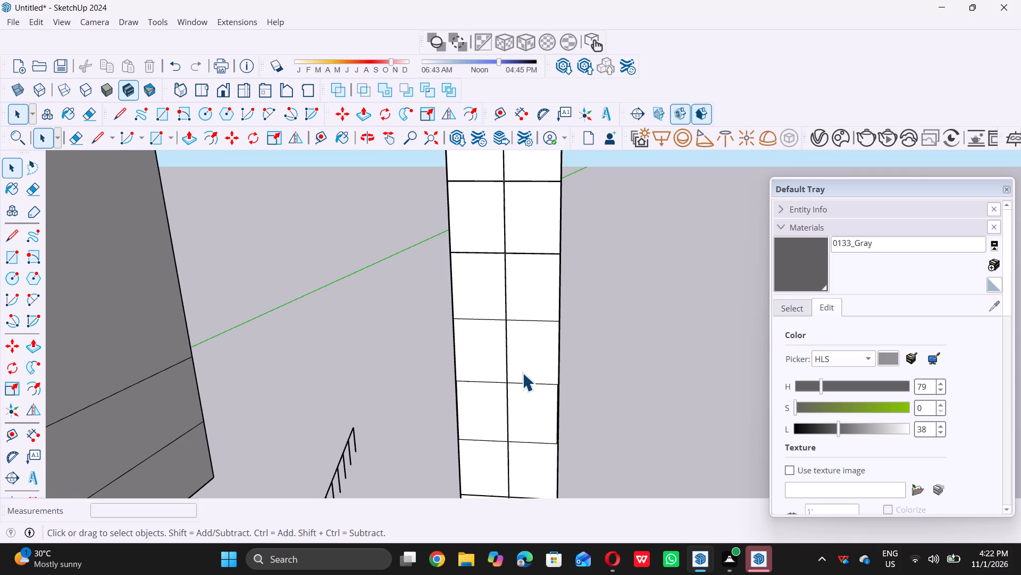
Place a guide 0.5" below the panel's fourth-lowest horizontal division line, the highest one still single.
{"action": "scroll", "coordinate": [502, 308], "scroll_direction": "up", "scroll_amount": 8}
{"action": "scroll", "coordinate": [457, 373], "scroll_direction": "up", "scroll_amount": 7}
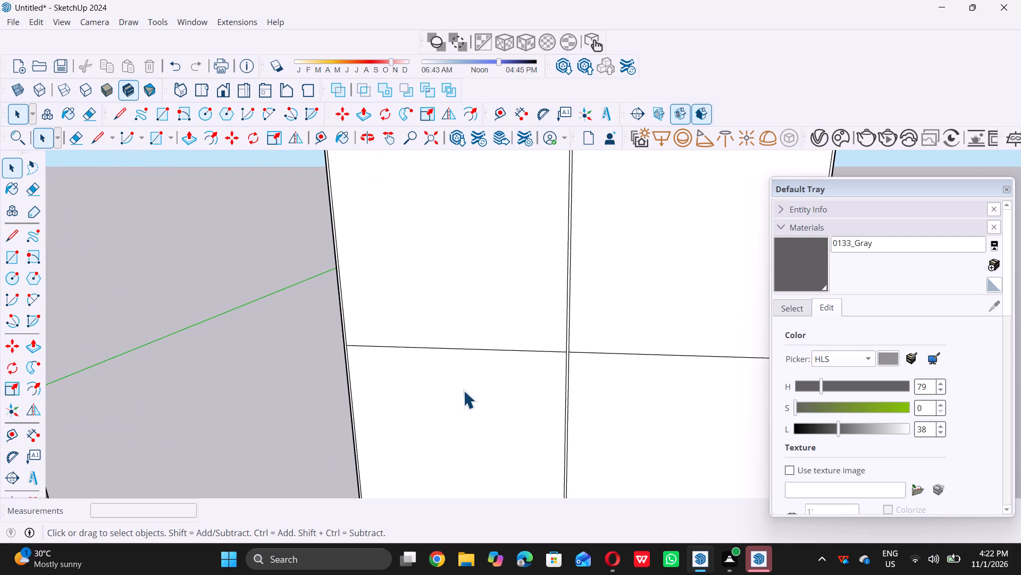
{"action": "scroll", "coordinate": [463, 390], "scroll_direction": "up", "scroll_amount": 2}
{"action": "key", "text": "t"}
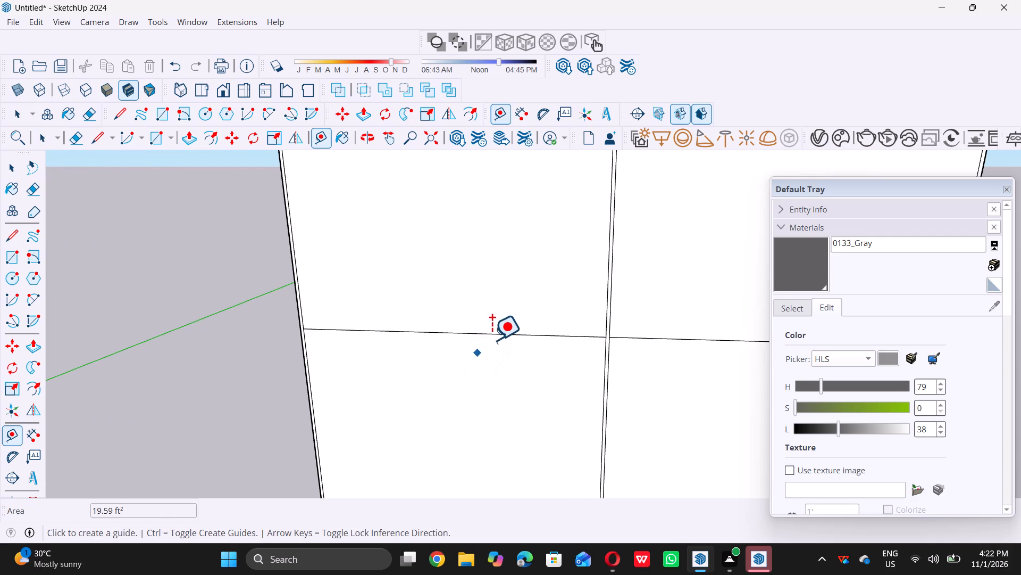
{"action": "double_click", "coordinate": [496, 338]}
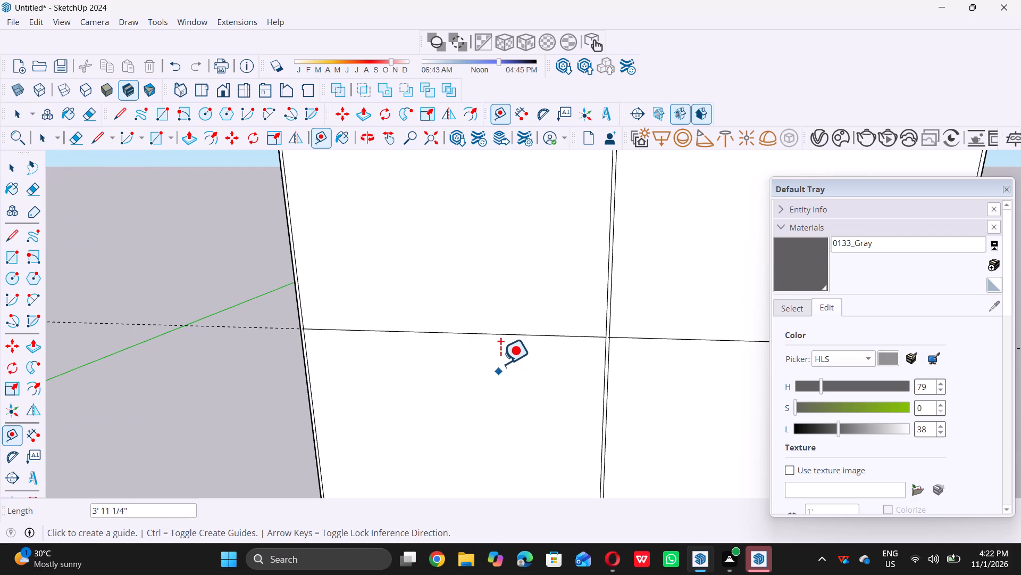
{"action": "left_click", "coordinate": [515, 336]}
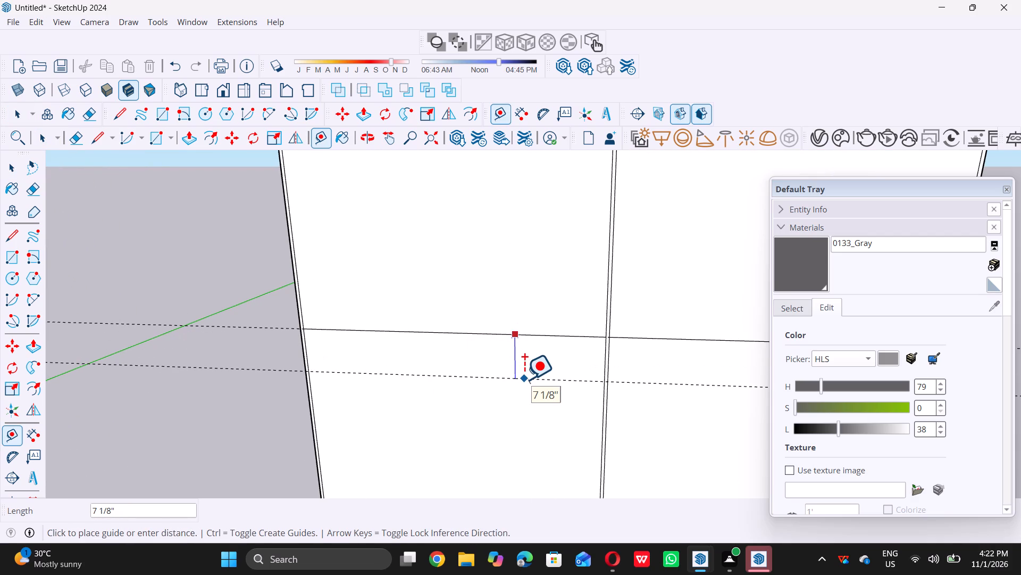
{"action": "type", "text": "0.5"}
{"action": "key", "text": "shift+quotedbl"}
{"action": "key", "text": "Return"}
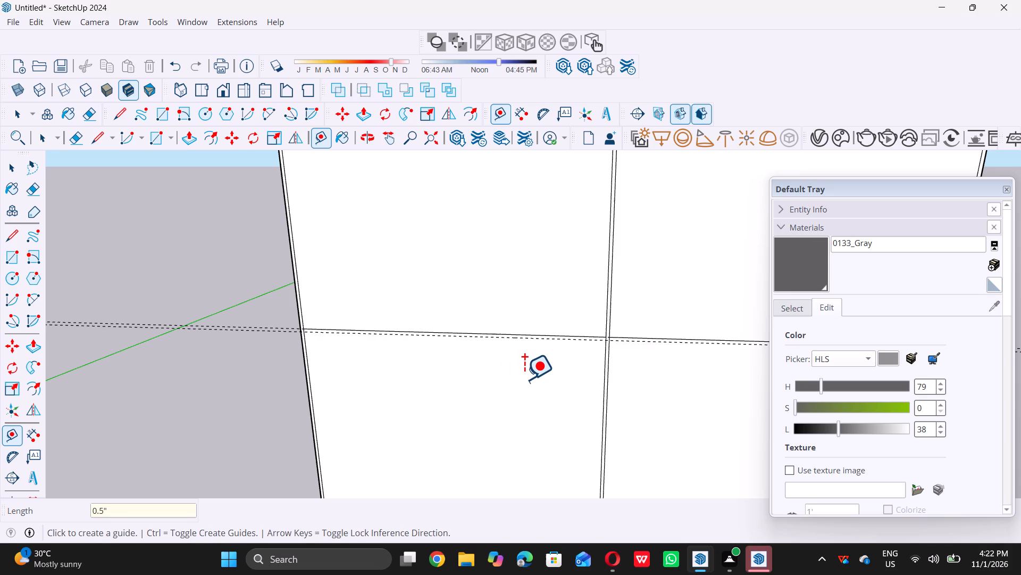
Place a guide 0.5" below the panel's third-lowest horizontal division line.
{"action": "scroll", "coordinate": [521, 377], "scroll_direction": "down", "scroll_amount": 14}
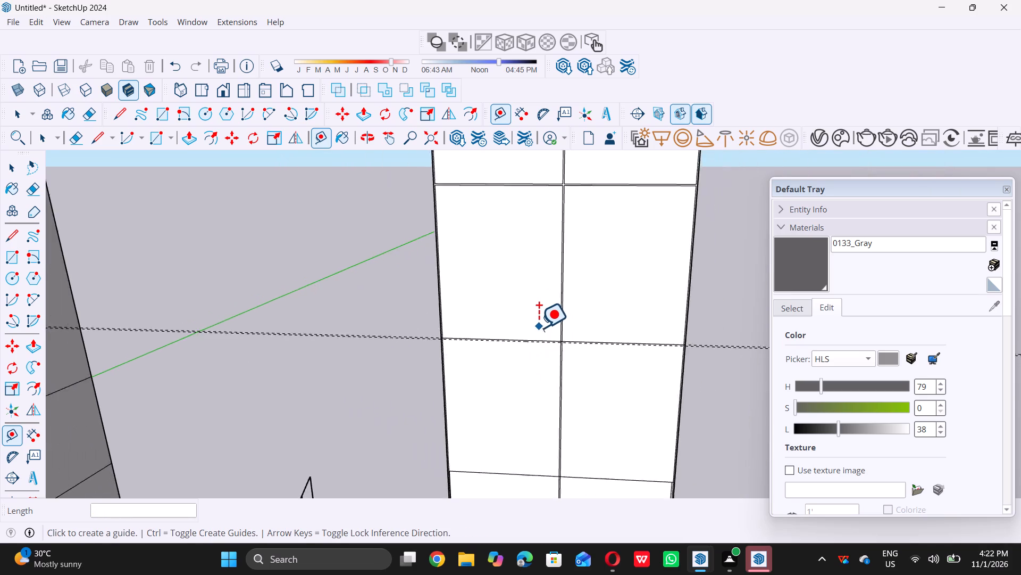
{"action": "scroll", "coordinate": [539, 327], "scroll_direction": "down", "scroll_amount": 10}
{"action": "scroll", "coordinate": [554, 430], "scroll_direction": "up", "scroll_amount": 5}
{"action": "scroll", "coordinate": [462, 401], "scroll_direction": "up", "scroll_amount": 6}
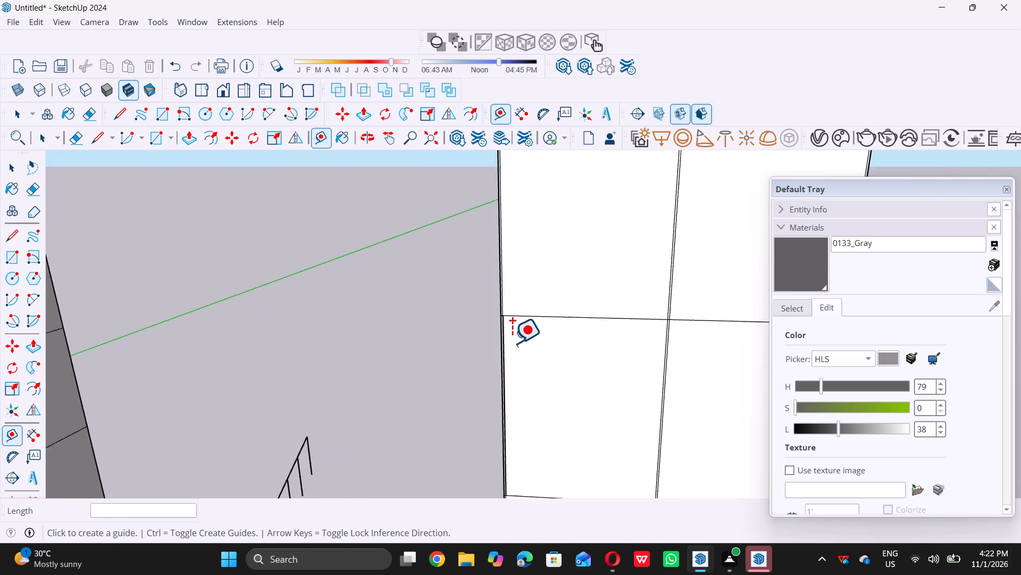
{"action": "left_click", "coordinate": [592, 299]}
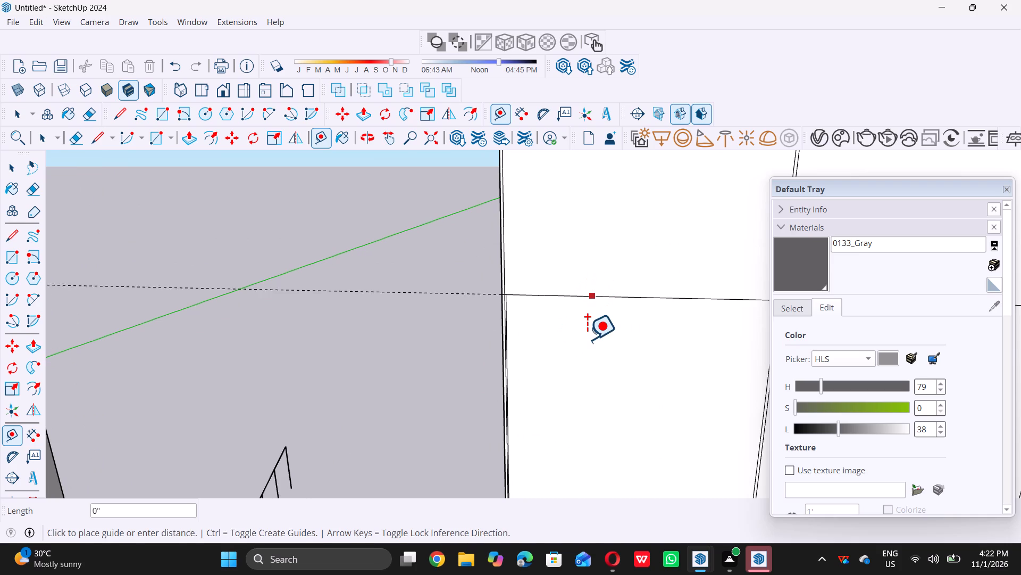
{"action": "type", "text": "0.5"}
{"action": "key", "text": "shift+quotedbl"}
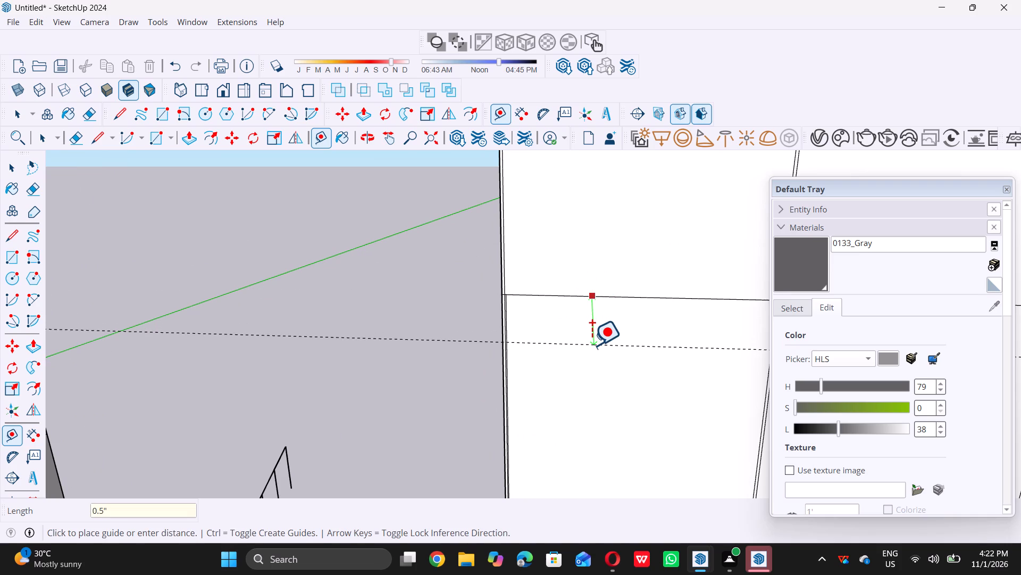
{"action": "key", "text": "Return"}
Place a guide 0.5" below the panel's second-lowest horizontal division line.
{"action": "scroll", "coordinate": [564, 352], "scroll_direction": "down", "scroll_amount": 3}
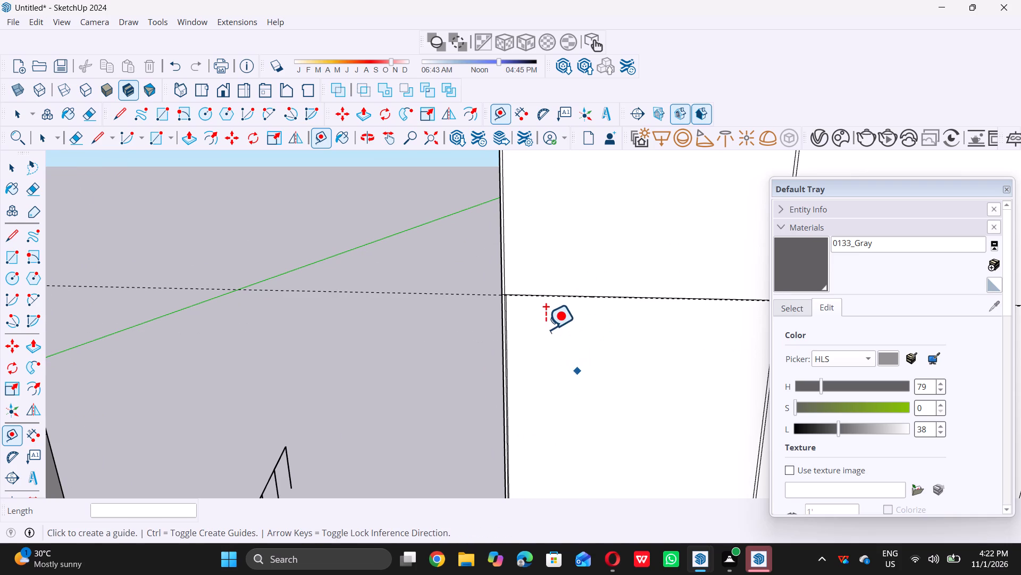
{"action": "scroll", "coordinate": [546, 329], "scroll_direction": "down", "scroll_amount": 6}
{"action": "scroll", "coordinate": [528, 323], "scroll_direction": "down", "scroll_amount": 17}
{"action": "scroll", "coordinate": [574, 381], "scroll_direction": "up", "scroll_amount": 4}
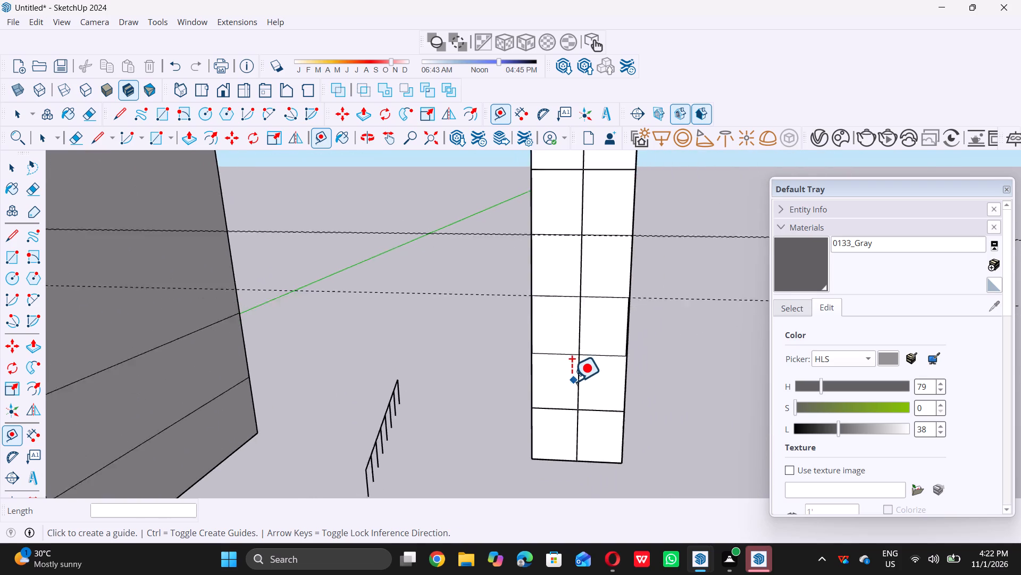
{"action": "scroll", "coordinate": [572, 381], "scroll_direction": "up", "scroll_amount": 14}
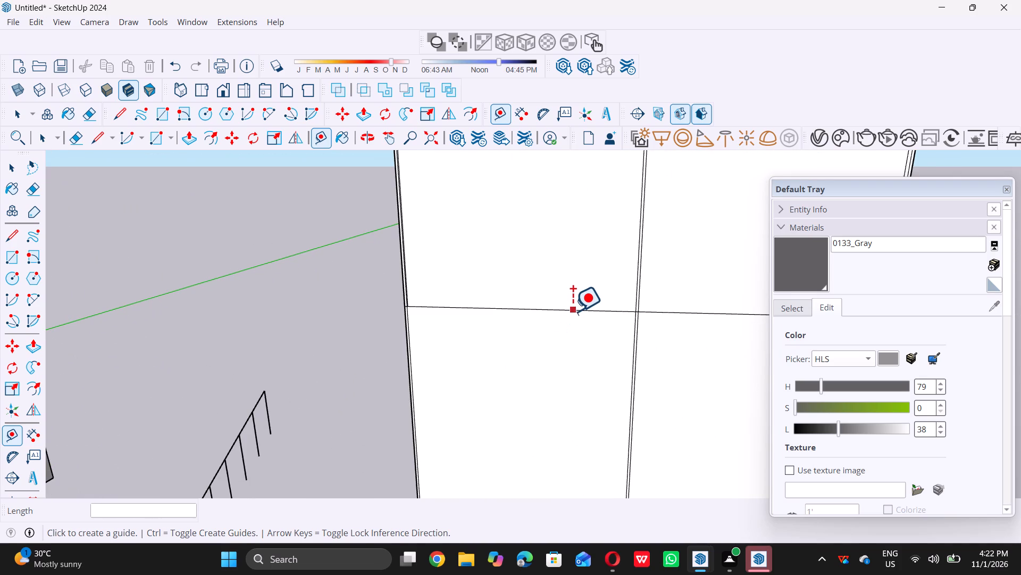
{"action": "left_click", "coordinate": [574, 311]}
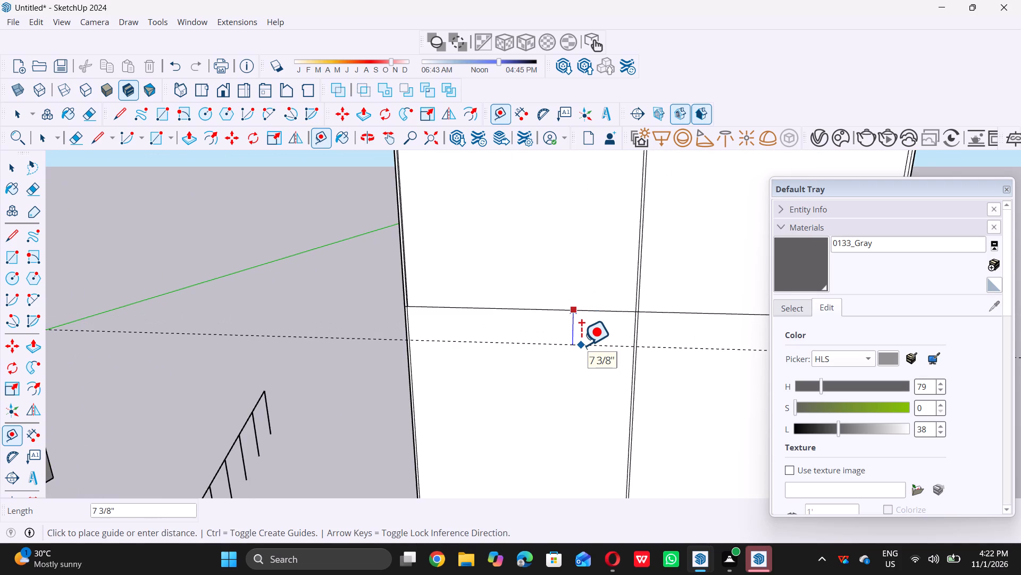
{"action": "type", "text": "0.5"}
{"action": "key", "text": "shift+quotedbl"}
{"action": "key", "text": "Return"}
{"action": "key", "text": "space"}
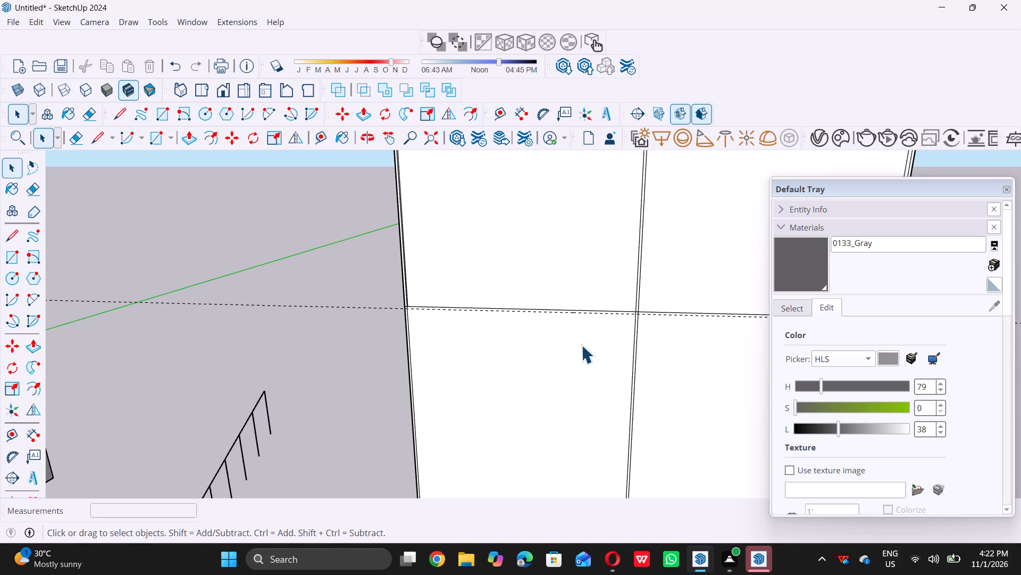
Draw a line about 3' 11 1/4" long on the second-lowest joint's guide, from the panel's left border to the central vertical joint.
{"action": "type", "text": "l"}
{"action": "scroll", "coordinate": [422, 331], "scroll_direction": "up", "scroll_amount": 5}
{"action": "scroll", "coordinate": [409, 298], "scroll_direction": "down", "scroll_amount": 2}
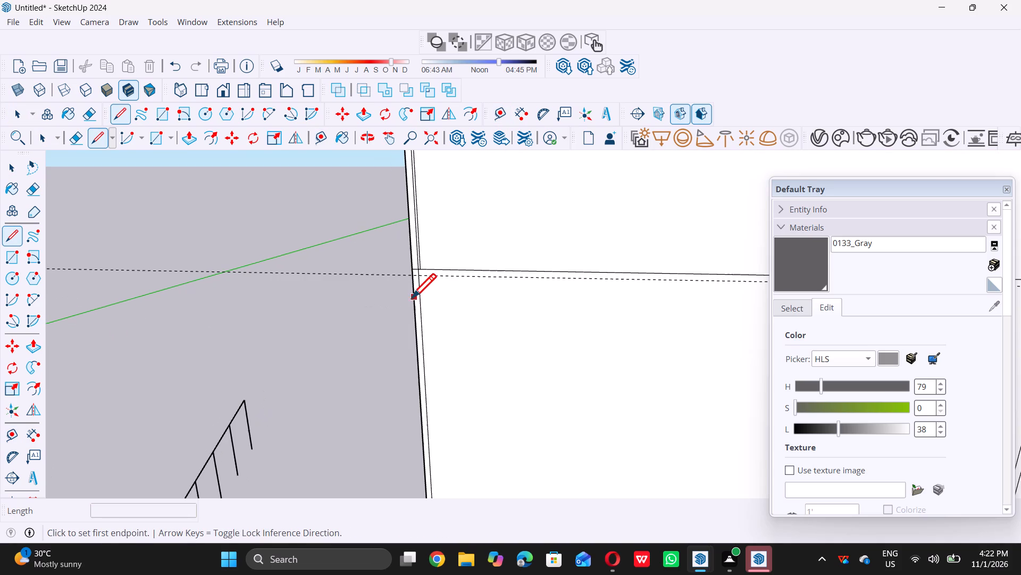
{"action": "scroll", "coordinate": [423, 274], "scroll_direction": "up", "scroll_amount": 5}
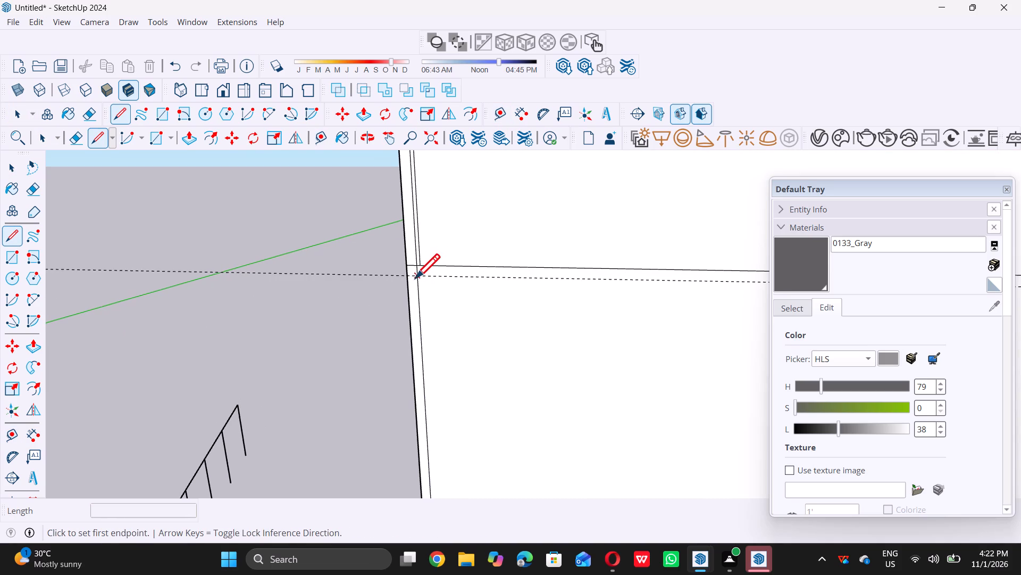
{"action": "double_click", "coordinate": [417, 277]}
{"action": "scroll", "coordinate": [417, 277], "scroll_direction": "down", "scroll_amount": 9}
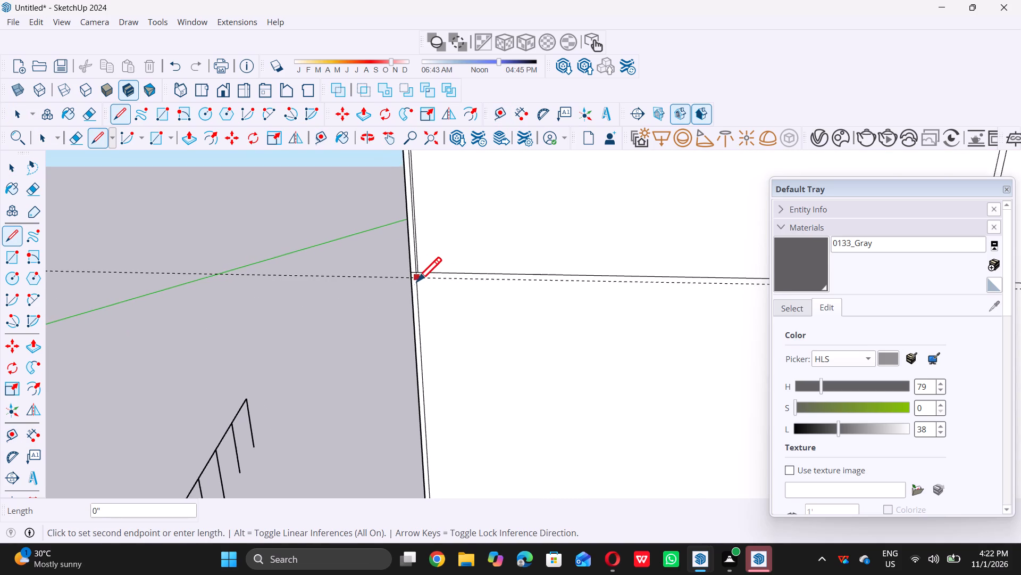
{"action": "scroll", "coordinate": [417, 281], "scroll_direction": "down", "scroll_amount": 9}
{"action": "scroll", "coordinate": [593, 289], "scroll_direction": "up", "scroll_amount": 7}
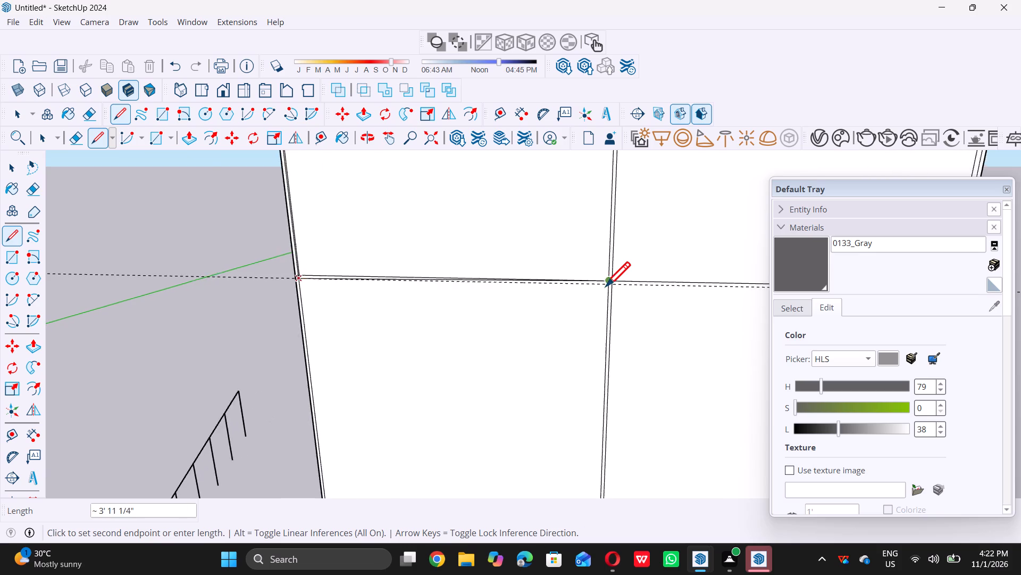
{"action": "scroll", "coordinate": [606, 286], "scroll_direction": "up", "scroll_amount": 7}
{"action": "left_click", "coordinate": [608, 284]}
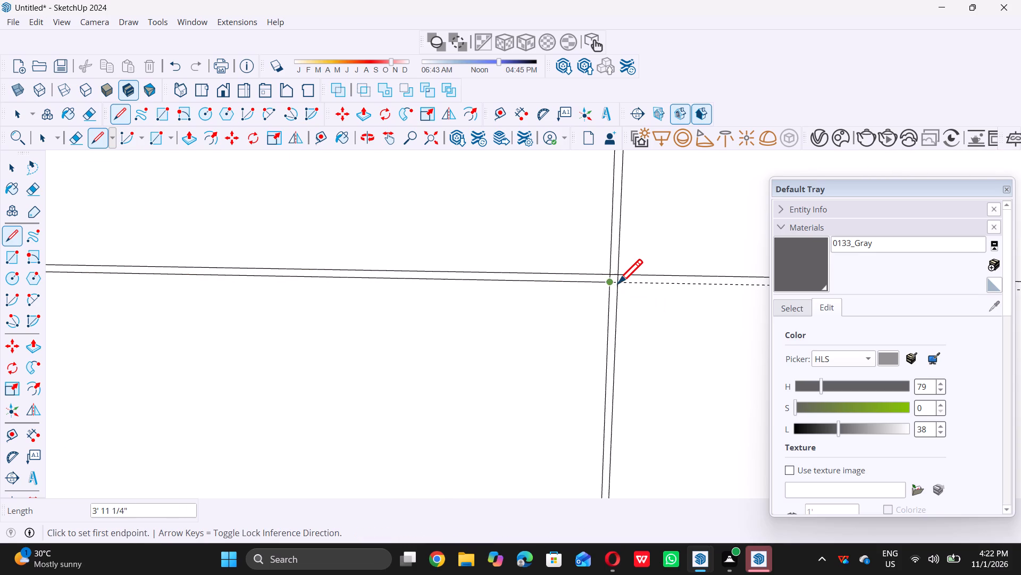
Draw a line about 3' 10 3/4" long on the same guide, from the central vertical joint to the panel's right border.
{"action": "left_click", "coordinate": [620, 283]}
{"action": "scroll", "coordinate": [619, 283], "scroll_direction": "down", "scroll_amount": 17}
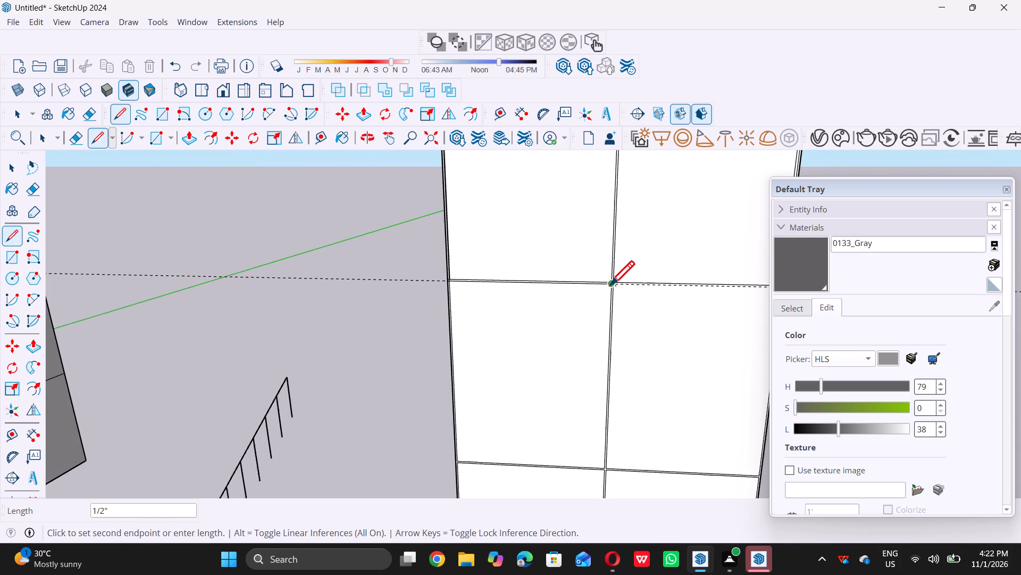
{"action": "scroll", "coordinate": [610, 285], "scroll_direction": "down", "scroll_amount": 3}
{"action": "scroll", "coordinate": [735, 290], "scroll_direction": "up", "scroll_amount": 5}
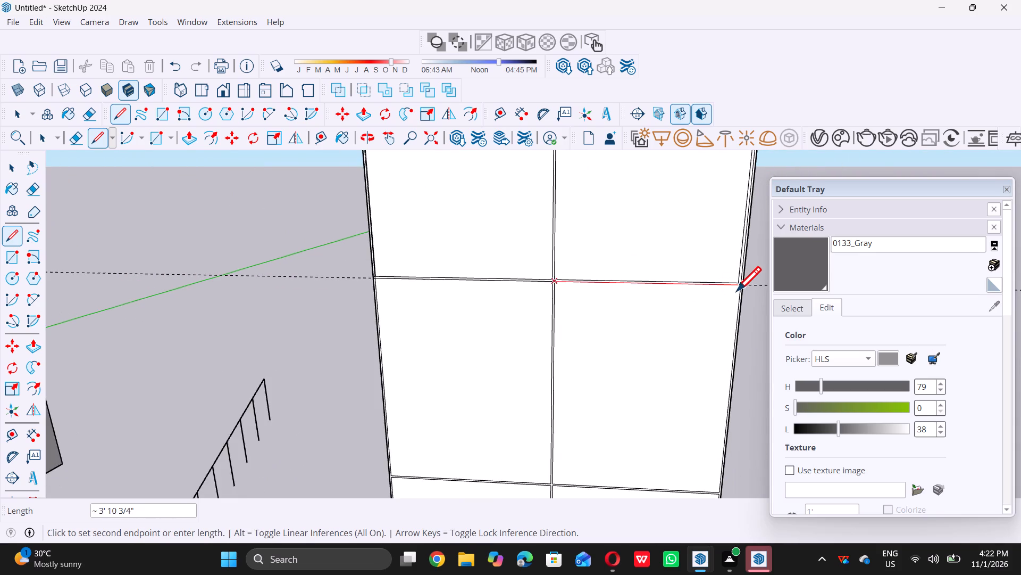
{"action": "scroll", "coordinate": [737, 291], "scroll_direction": "up", "scroll_amount": 14}
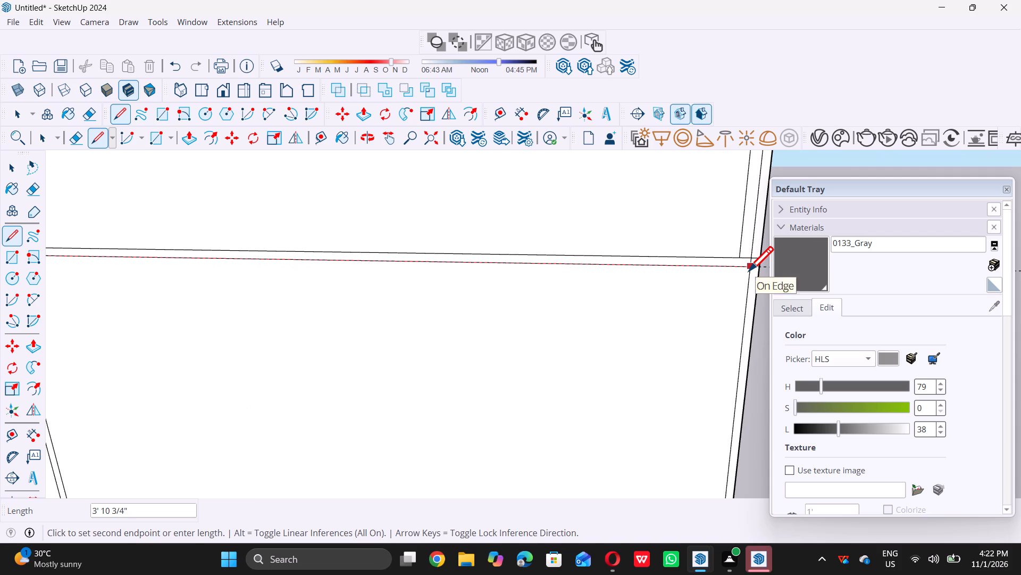
{"action": "double_click", "coordinate": [749, 270]}
Draw a line about 3' 10 3/8" long on the third-lowest joint's guide, from the panel's right border to the central vertical joint.
{"action": "scroll", "coordinate": [693, 331], "scroll_direction": "down", "scroll_amount": 18}
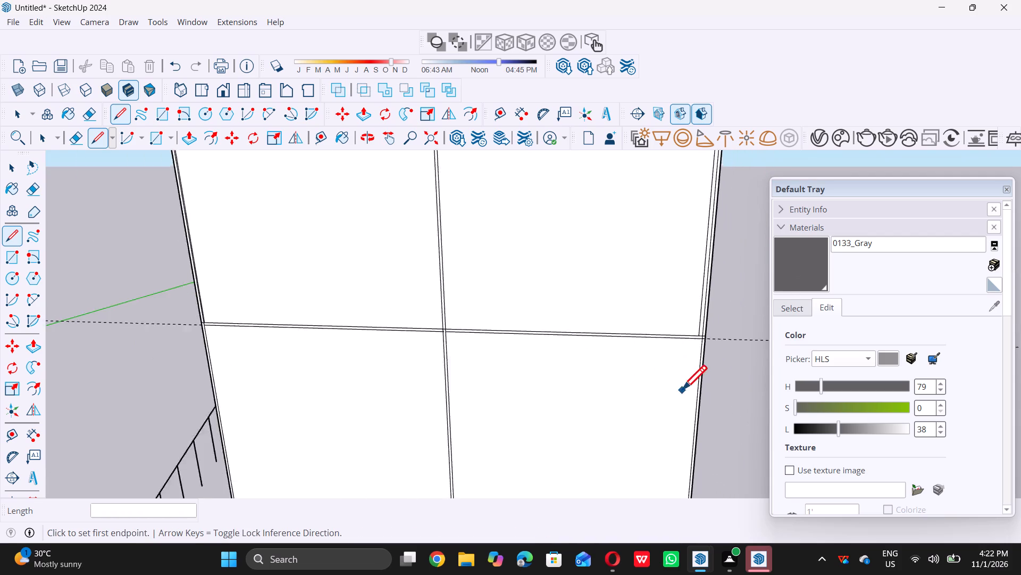
{"action": "scroll", "coordinate": [682, 389], "scroll_direction": "down", "scroll_amount": 10}
{"action": "scroll", "coordinate": [687, 264], "scroll_direction": "up", "scroll_amount": 9}
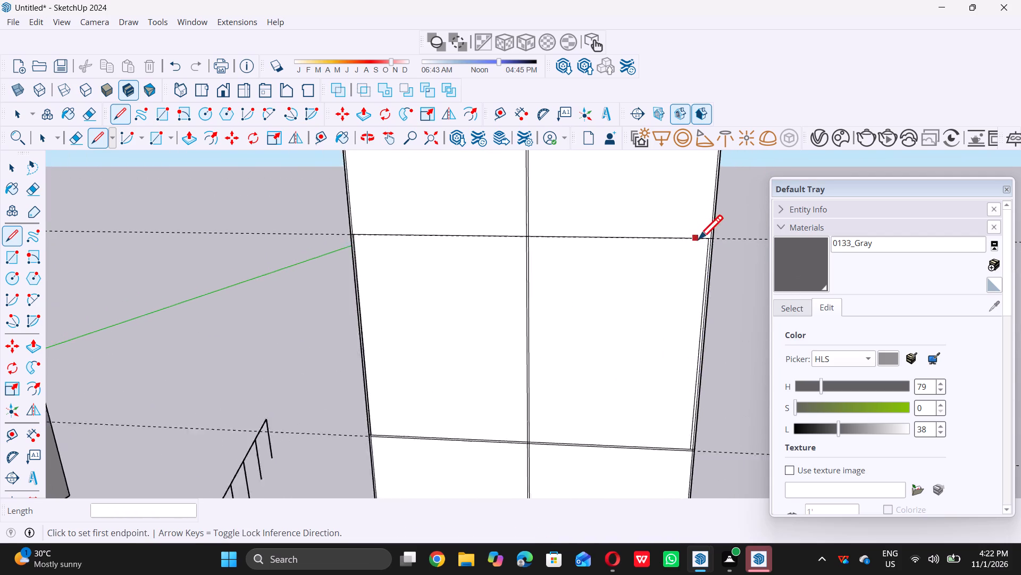
{"action": "scroll", "coordinate": [709, 249], "scroll_direction": "up", "scroll_amount": 20}
{"action": "scroll", "coordinate": [709, 249], "scroll_direction": "up", "scroll_amount": 2}
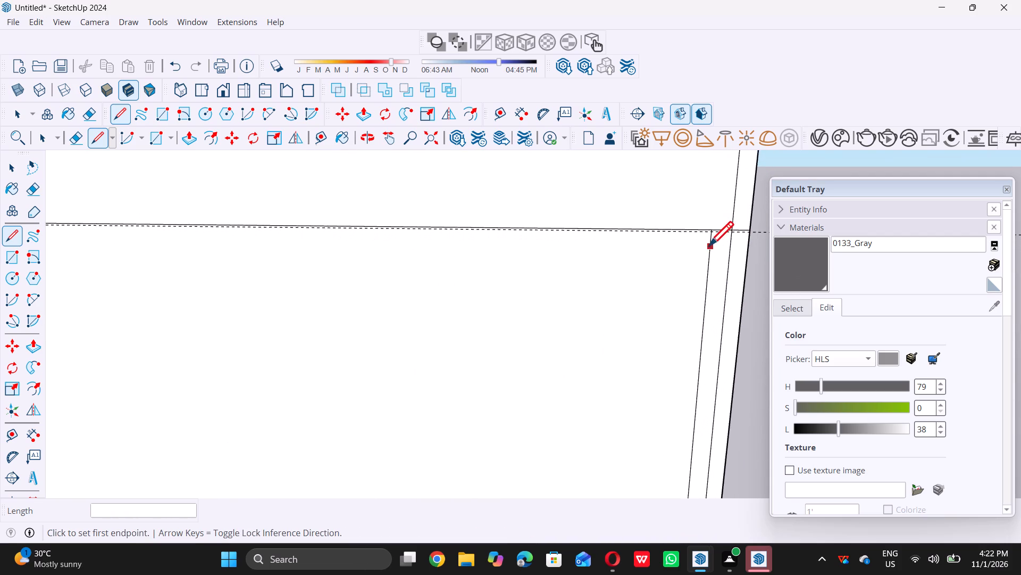
{"action": "scroll", "coordinate": [709, 245], "scroll_direction": "up", "scroll_amount": 16}
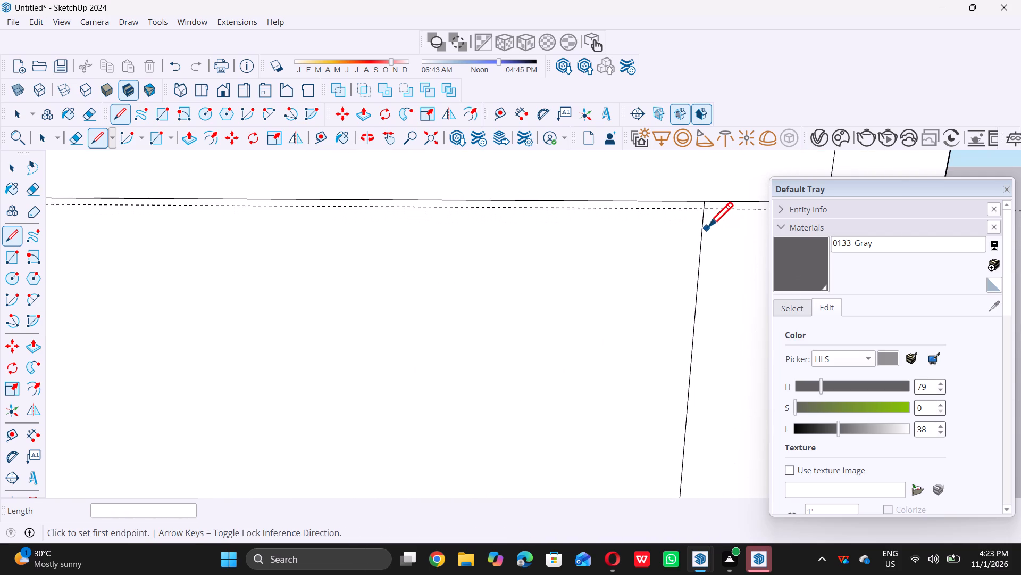
{"action": "scroll", "coordinate": [701, 227], "scroll_direction": "down", "scroll_amount": 10}
{"action": "scroll", "coordinate": [744, 228], "scroll_direction": "up", "scroll_amount": 2}
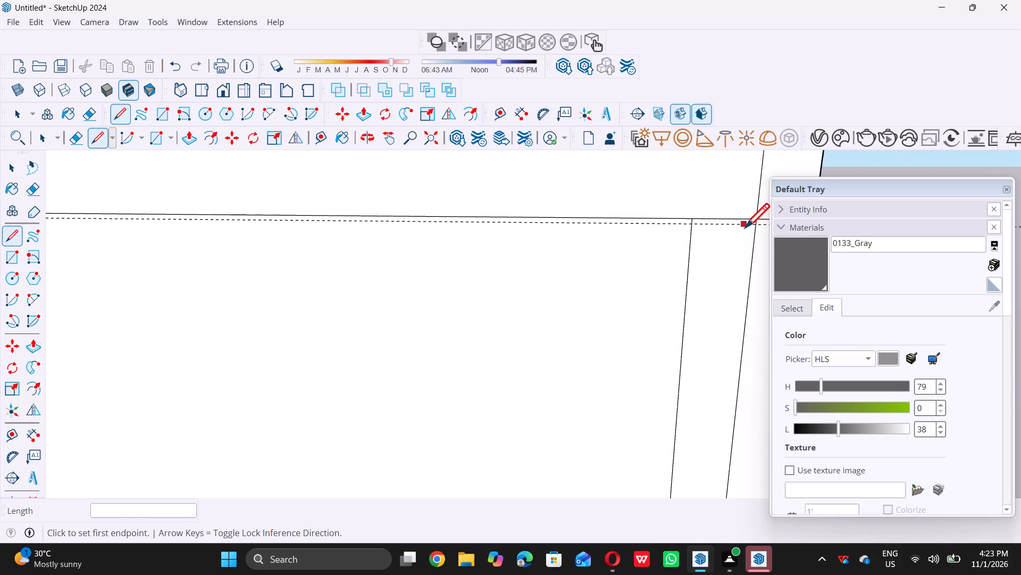
{"action": "scroll", "coordinate": [745, 227], "scroll_direction": "up", "scroll_amount": 1}
{"action": "double_click", "coordinate": [758, 225]}
{"action": "scroll", "coordinate": [758, 226], "scroll_direction": "down", "scroll_amount": 6}
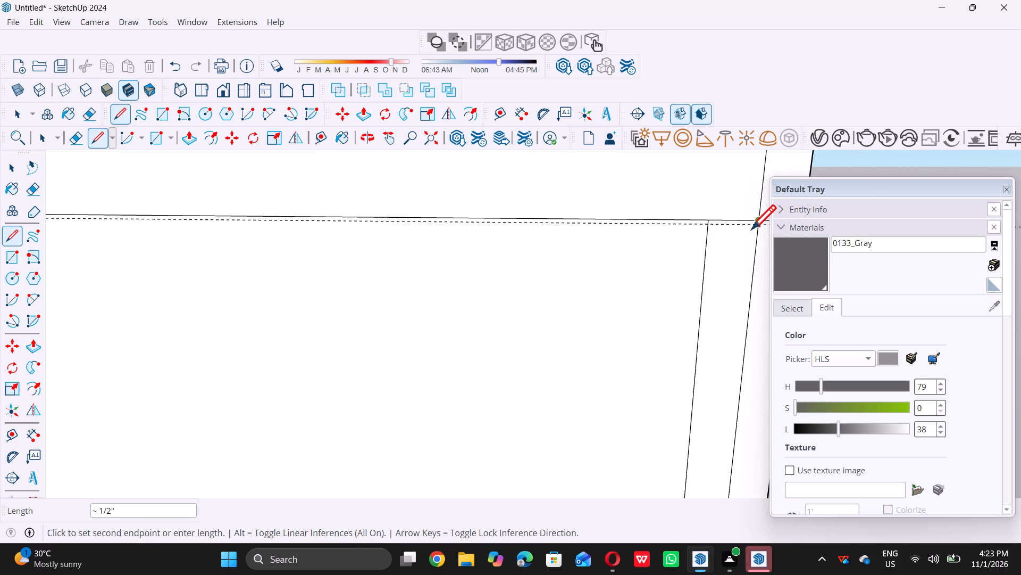
{"action": "scroll", "coordinate": [751, 229], "scroll_direction": "down", "scroll_amount": 20}
{"action": "scroll", "coordinate": [751, 229], "scroll_direction": "down", "scroll_amount": 4}
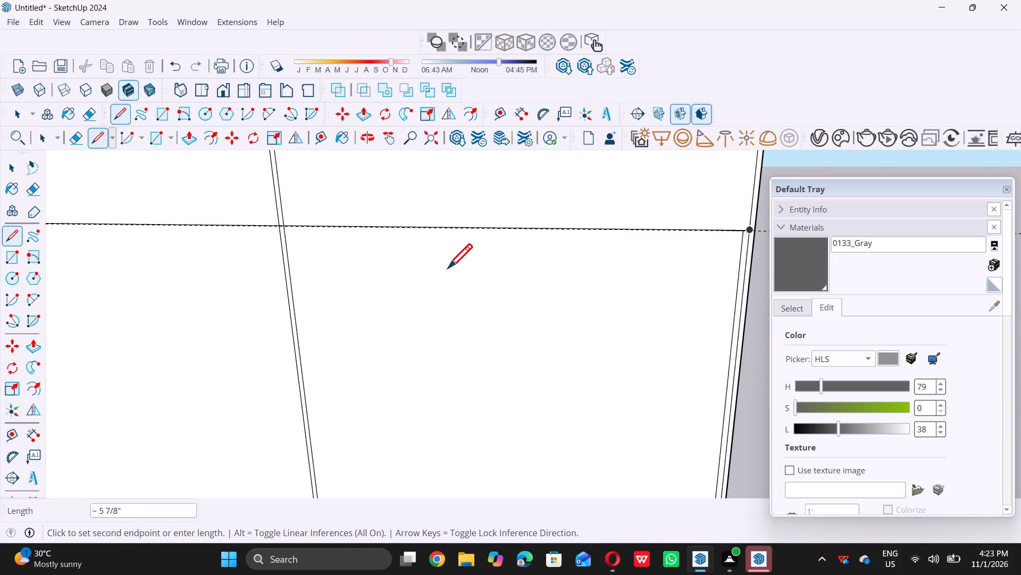
{"action": "scroll", "coordinate": [277, 228], "scroll_direction": "up", "scroll_amount": 13}
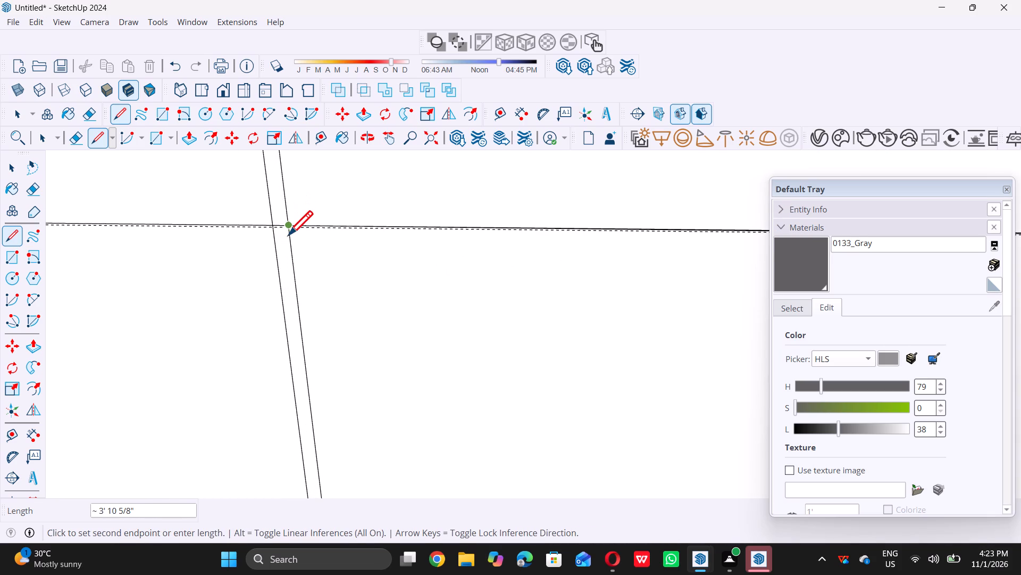
{"action": "scroll", "coordinate": [288, 235], "scroll_direction": "up", "scroll_amount": 15}
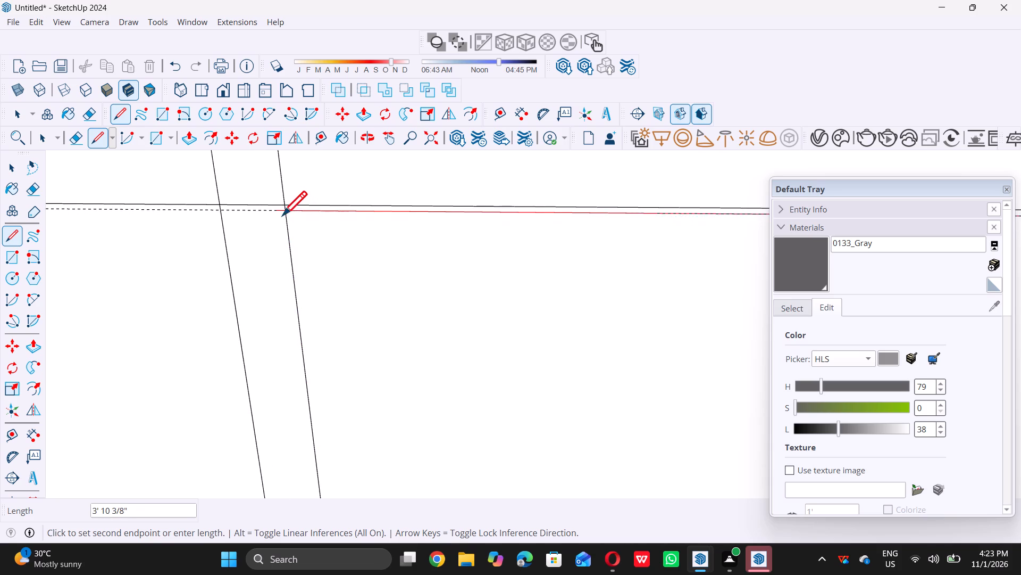
{"action": "double_click", "coordinate": [284, 213]}
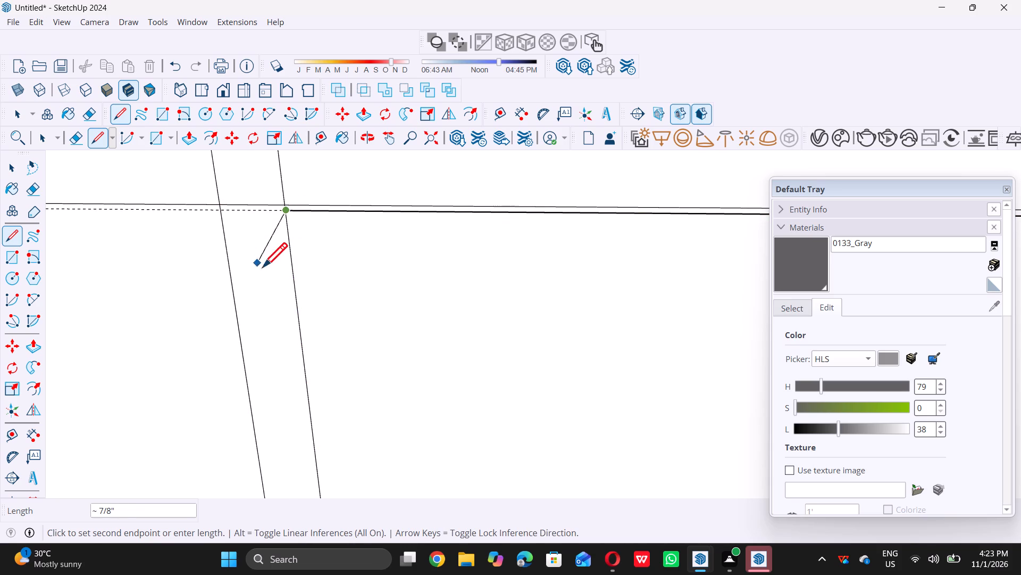
Extend the third-lowest joint's line along its guide to the panel's right border line with a 1" segment and a short closing segment.
{"action": "key", "text": "space"}
{"action": "scroll", "coordinate": [273, 236], "scroll_direction": "down", "scroll_amount": 18}
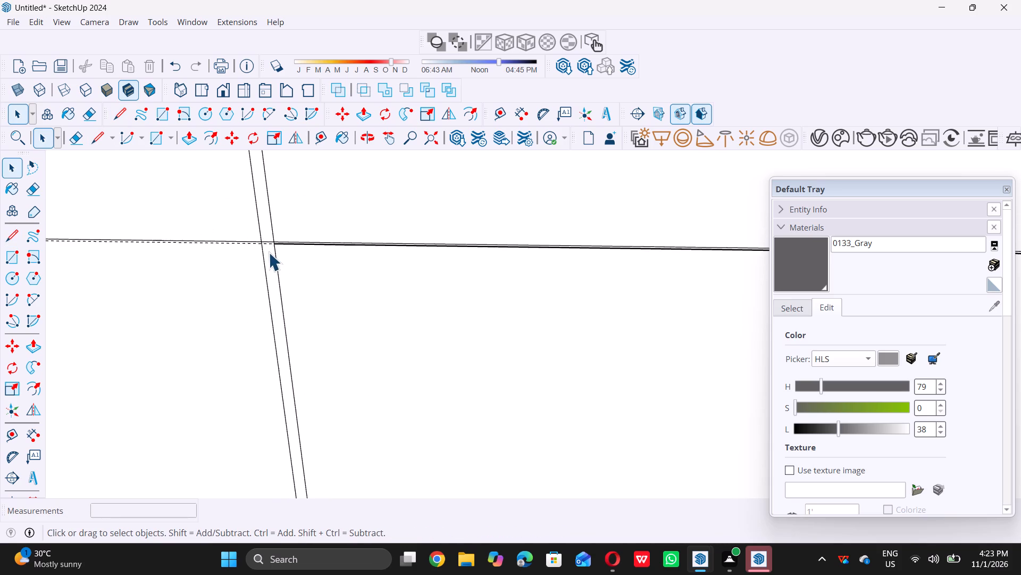
{"action": "scroll", "coordinate": [269, 252], "scroll_direction": "down", "scroll_amount": 15}
{"action": "scroll", "coordinate": [579, 251], "scroll_direction": "up", "scroll_amount": 5}
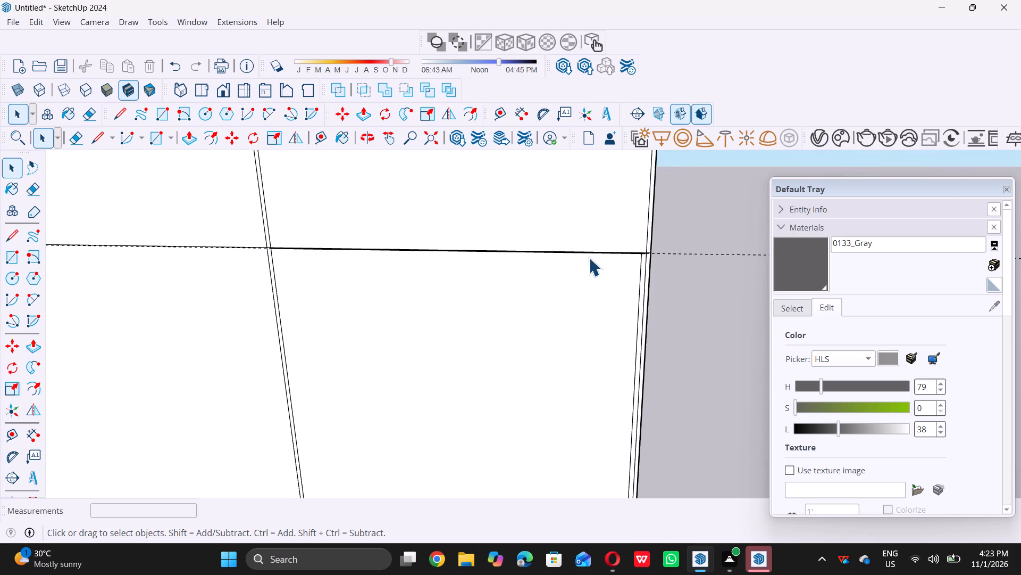
{"action": "scroll", "coordinate": [660, 263], "scroll_direction": "up", "scroll_amount": 11}
{"action": "scroll", "coordinate": [714, 242], "scroll_direction": "up", "scroll_amount": 5}
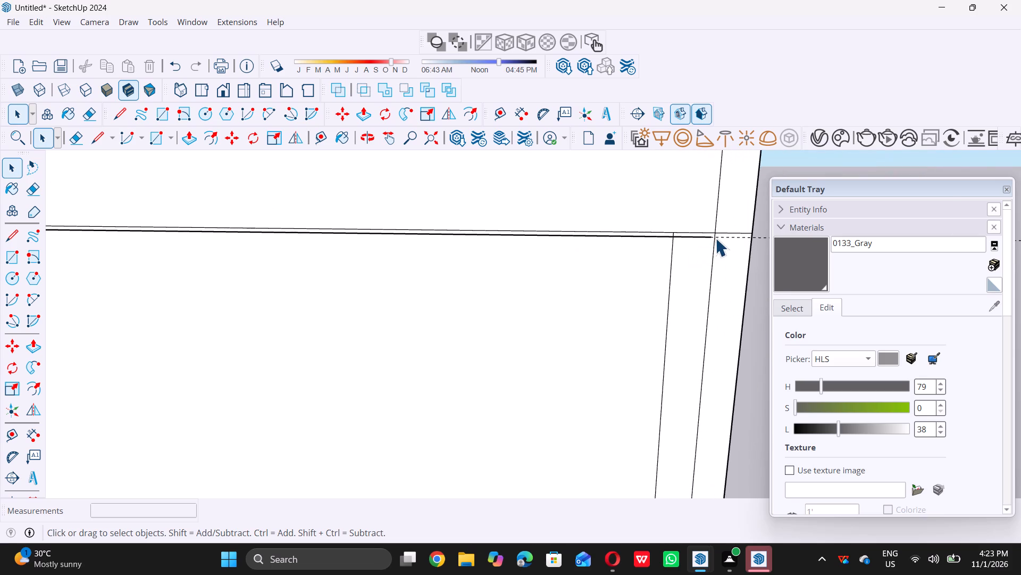
{"action": "scroll", "coordinate": [715, 238], "scroll_direction": "up", "scroll_amount": 11}
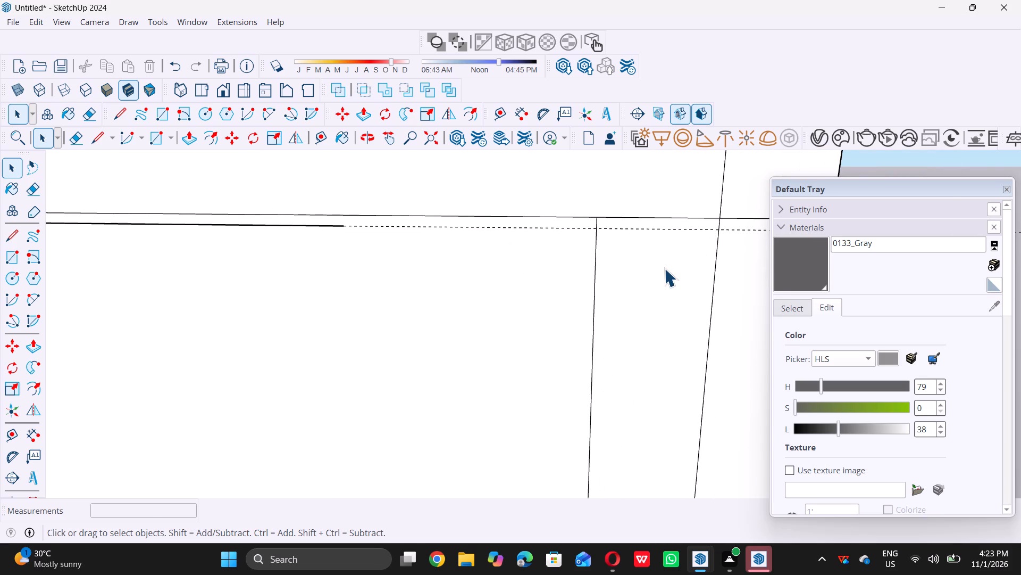
{"action": "key", "text": "l"}
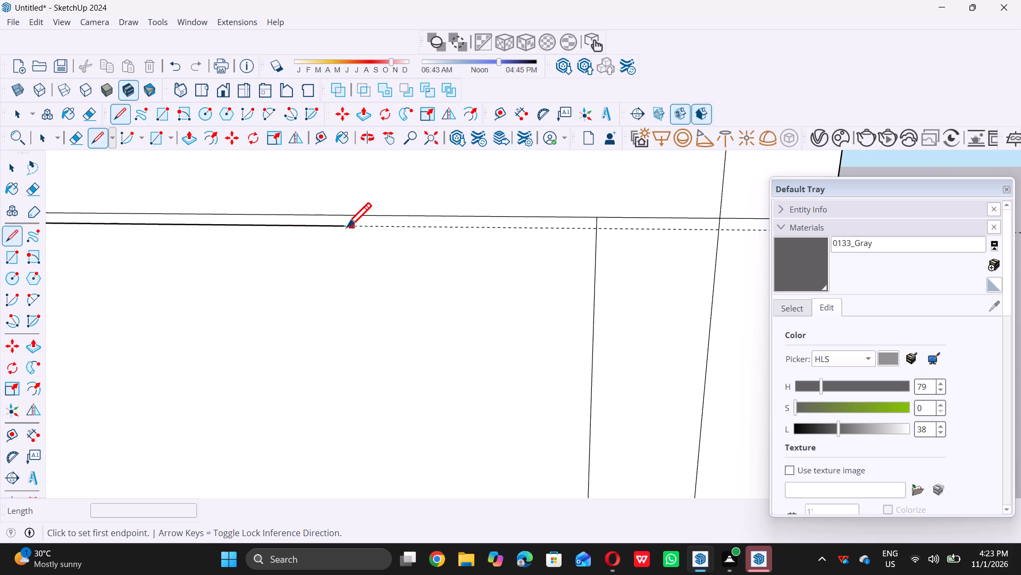
{"action": "left_click", "coordinate": [345, 227]}
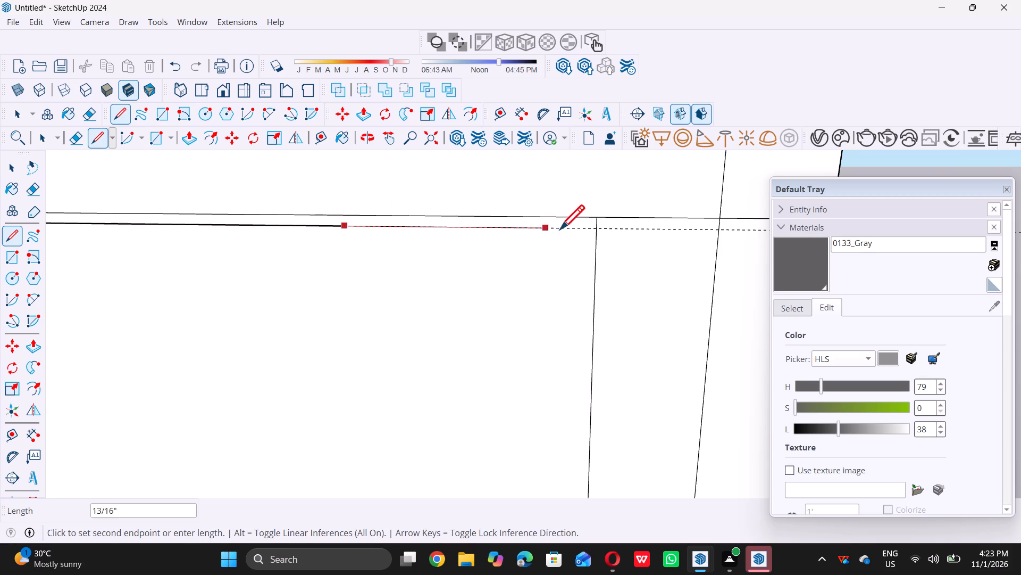
{"action": "double_click", "coordinate": [598, 228]}
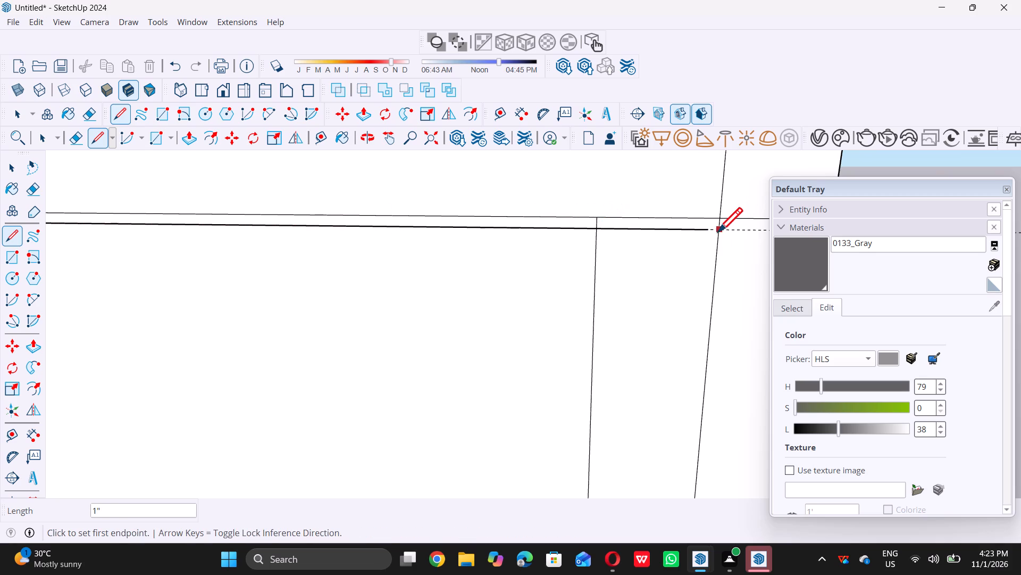
{"action": "left_click", "coordinate": [719, 232]}
{"action": "triple_click", "coordinate": [707, 232]}
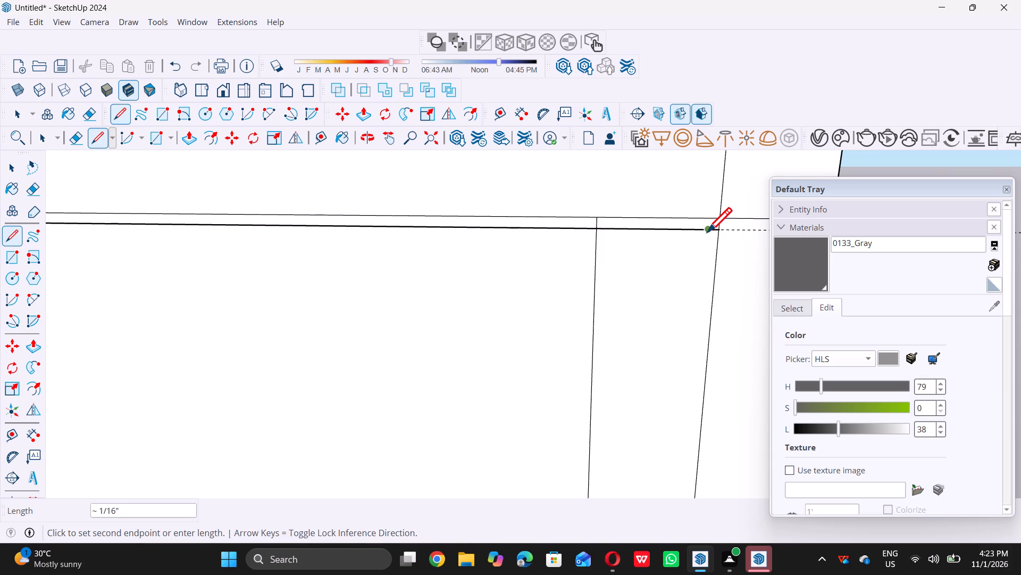
{"action": "key", "text": "space"}
Draw a line about 3' 11 11/16" long on the third-lowest joint's guide, from beside the central vertical joint to the panel's left border.
{"action": "scroll", "coordinate": [715, 259], "scroll_direction": "down", "scroll_amount": 20}
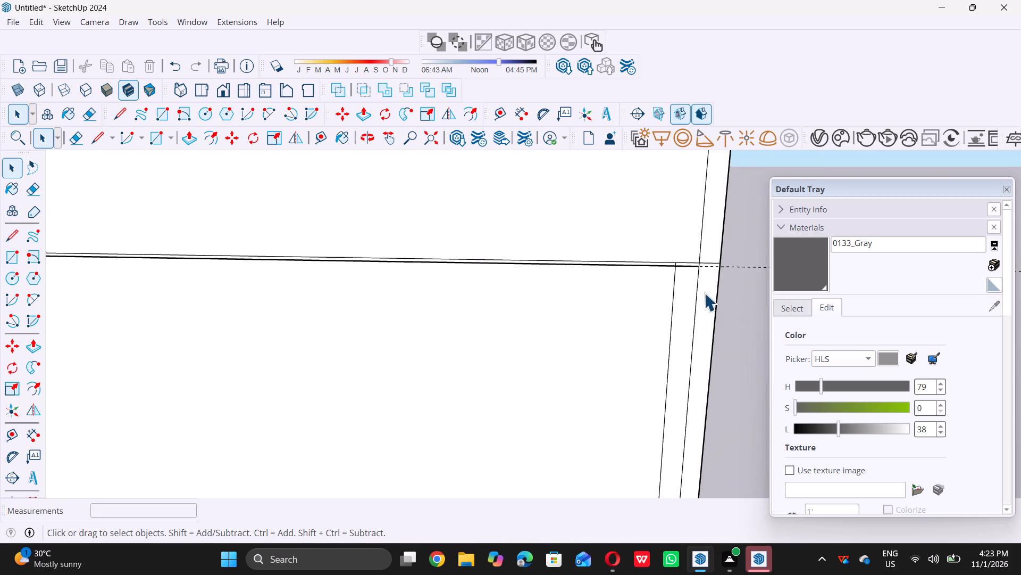
{"action": "scroll", "coordinate": [704, 293], "scroll_direction": "down", "scroll_amount": 19}
{"action": "scroll", "coordinate": [576, 302], "scroll_direction": "up", "scroll_amount": 6}
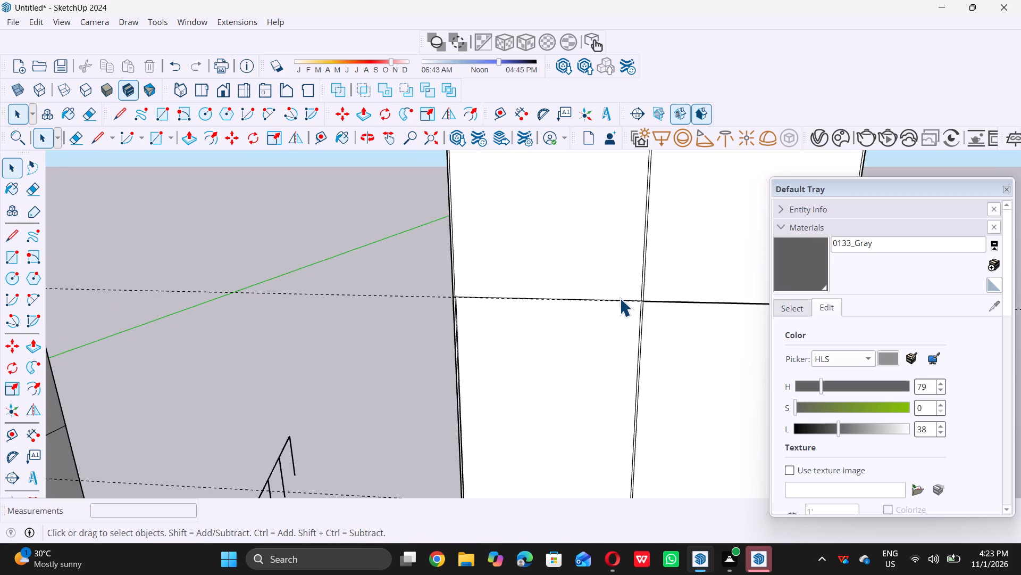
{"action": "scroll", "coordinate": [620, 298], "scroll_direction": "up", "scroll_amount": 15}
{"action": "scroll", "coordinate": [666, 307], "scroll_direction": "up", "scroll_amount": 11}
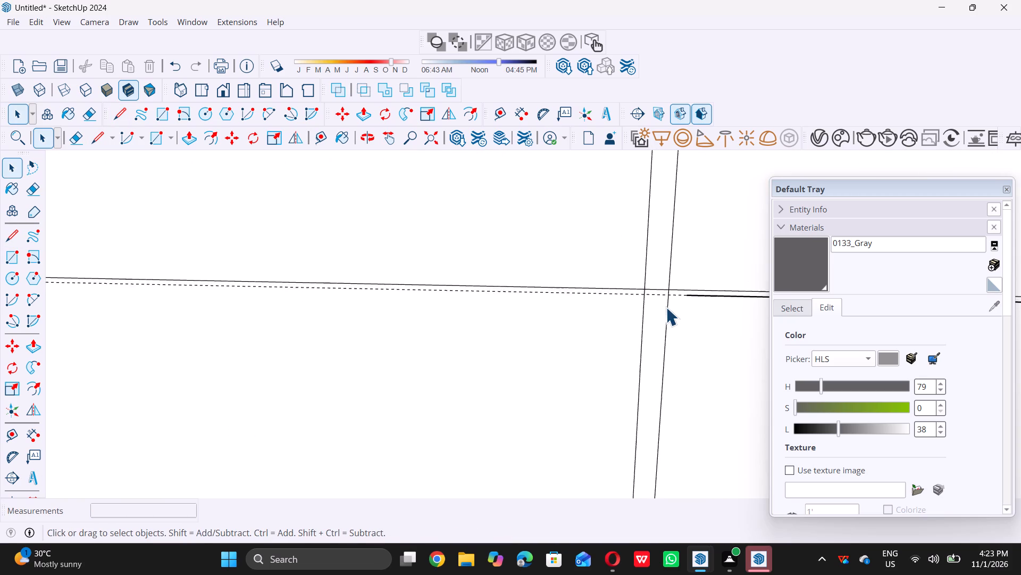
{"action": "key", "text": "l"}
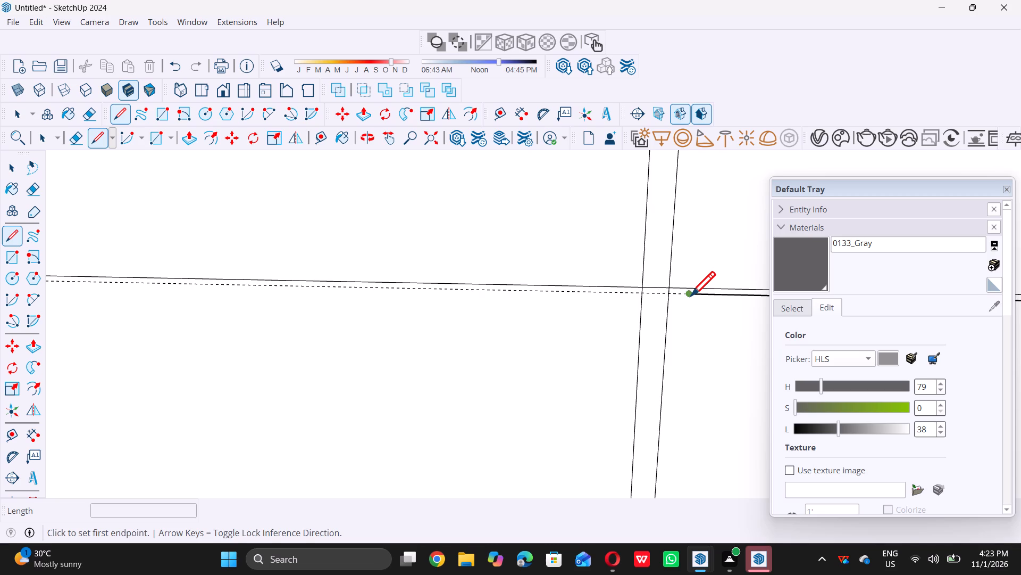
{"action": "left_click", "coordinate": [691, 295]}
{"action": "scroll", "coordinate": [691, 295], "scroll_direction": "down", "scroll_amount": 19}
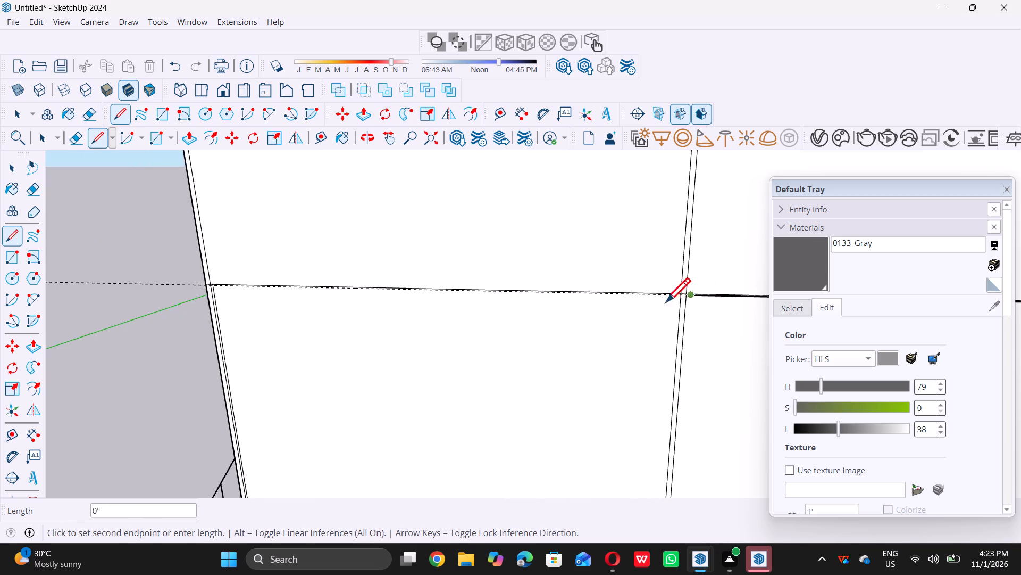
{"action": "scroll", "coordinate": [232, 280], "scroll_direction": "up", "scroll_amount": 3}
{"action": "scroll", "coordinate": [297, 299], "scroll_direction": "down", "scroll_amount": 4}
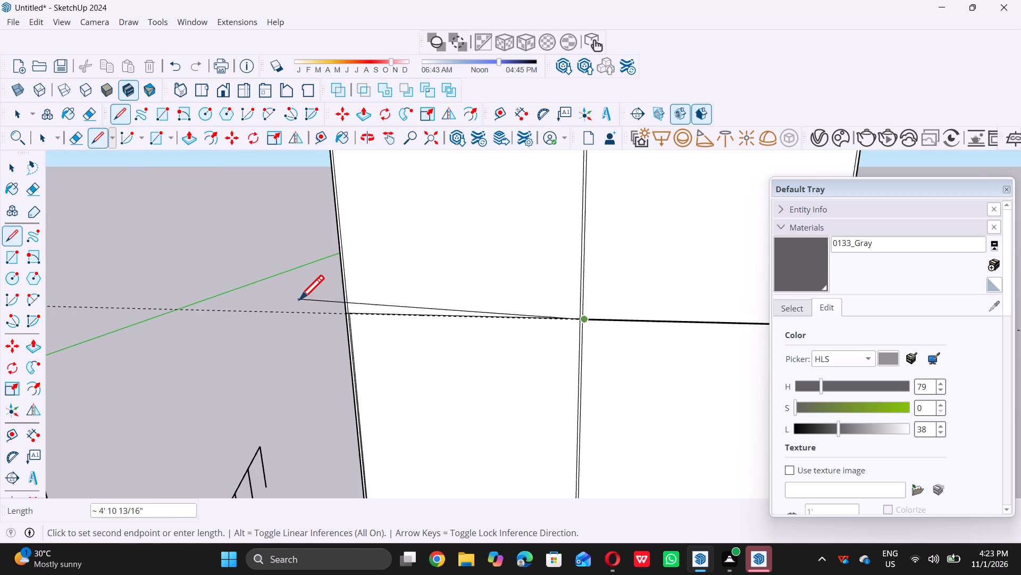
{"action": "scroll", "coordinate": [351, 315], "scroll_direction": "up", "scroll_amount": 14}
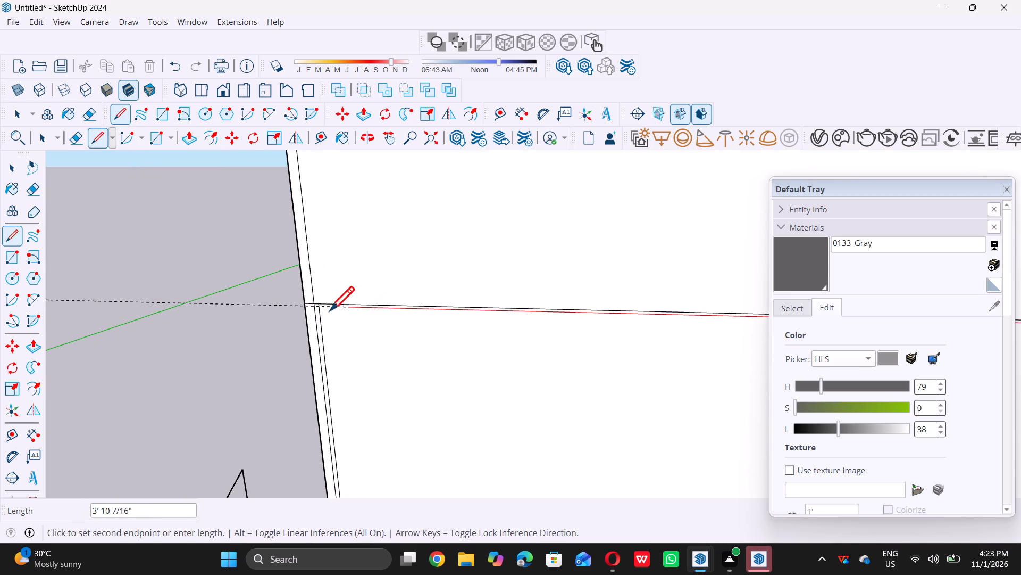
{"action": "scroll", "coordinate": [327, 310], "scroll_direction": "up", "scroll_amount": 9}
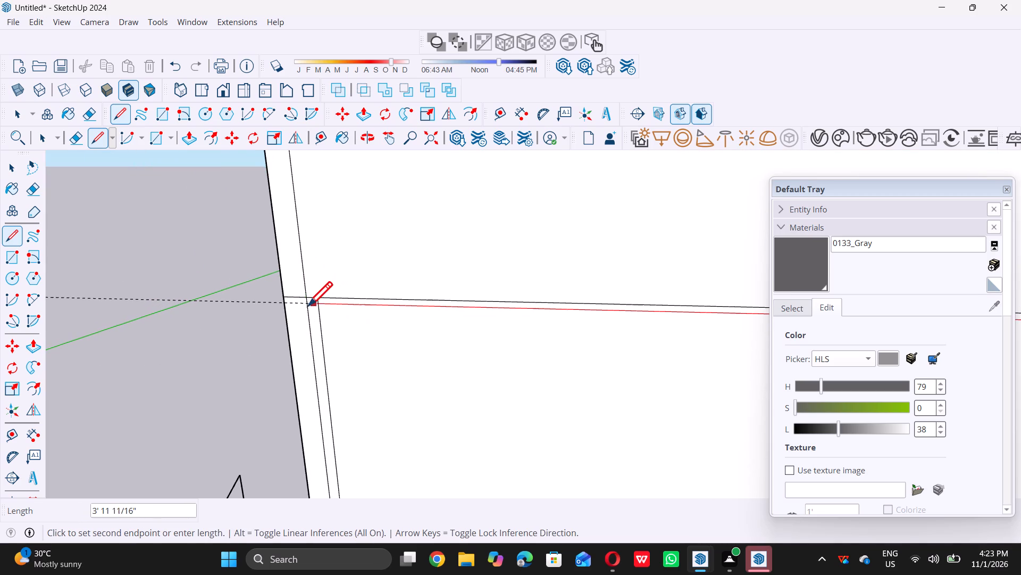
{"action": "left_click", "coordinate": [306, 306]}
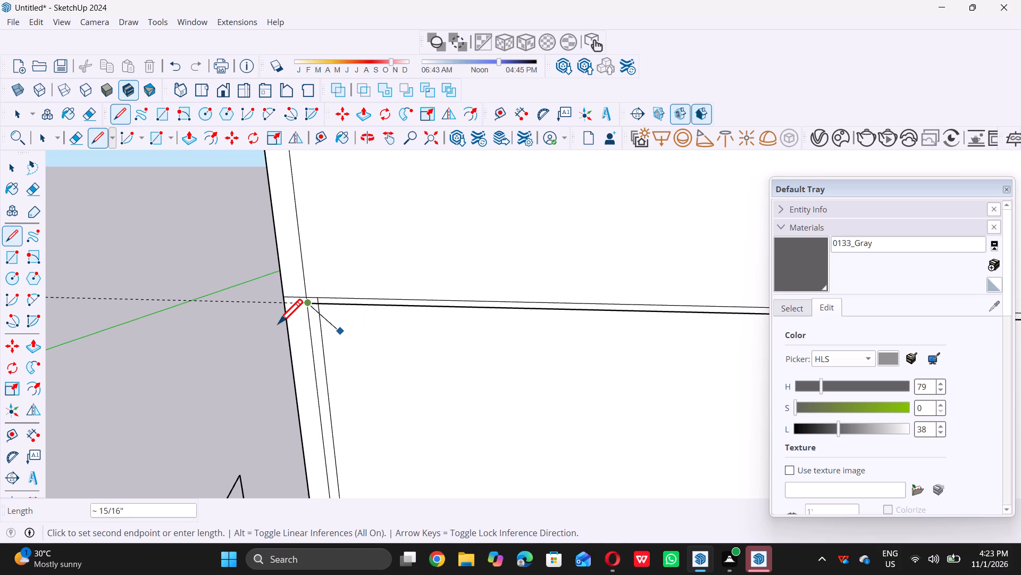
{"action": "scroll", "coordinate": [301, 305], "scroll_direction": "up", "scroll_amount": 15}
{"action": "scroll", "coordinate": [319, 316], "scroll_direction": "up", "scroll_amount": 6}
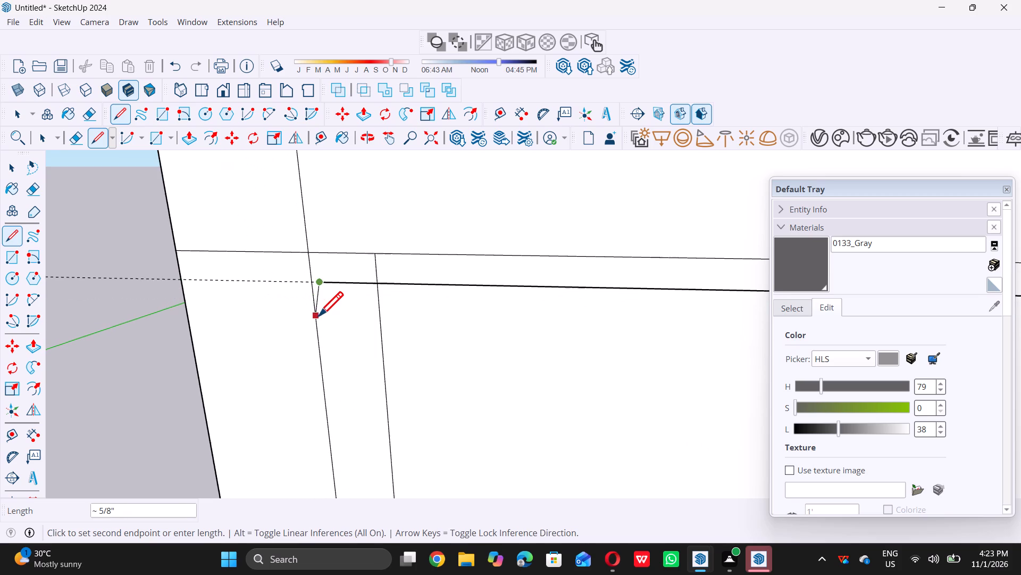
{"action": "scroll", "coordinate": [312, 282], "scroll_direction": "up", "scroll_amount": 6}
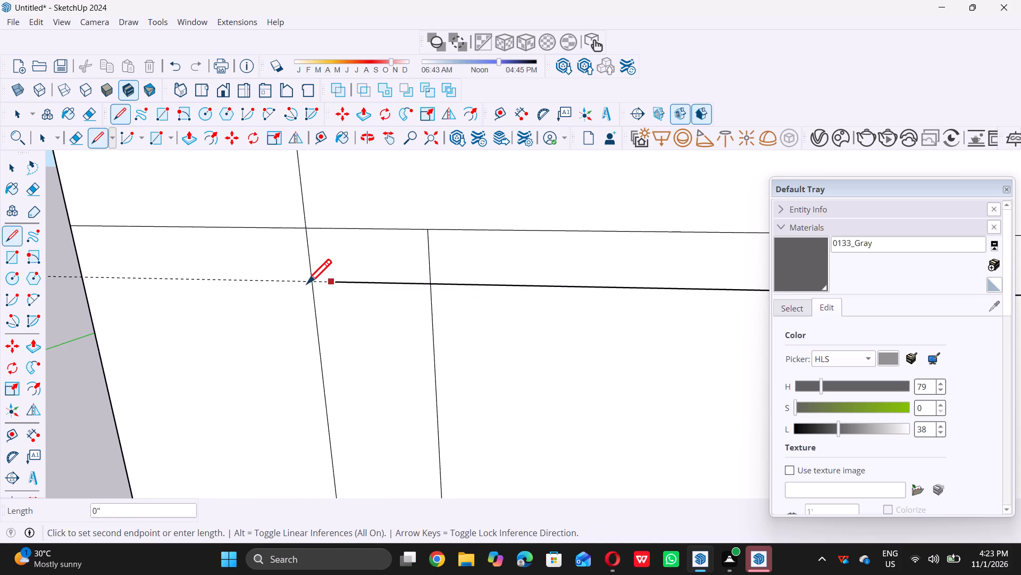
{"action": "key", "text": "space"}
Draw a line about 7' 10 1/2" long on the fourth-lowest joint's lower guide, from the panel's left border to its right border.
{"action": "scroll", "coordinate": [319, 293], "scroll_direction": "down", "scroll_amount": 15}
{"action": "scroll", "coordinate": [320, 330], "scroll_direction": "up", "scroll_amount": 1}
{"action": "scroll", "coordinate": [319, 329], "scroll_direction": "down", "scroll_amount": 3}
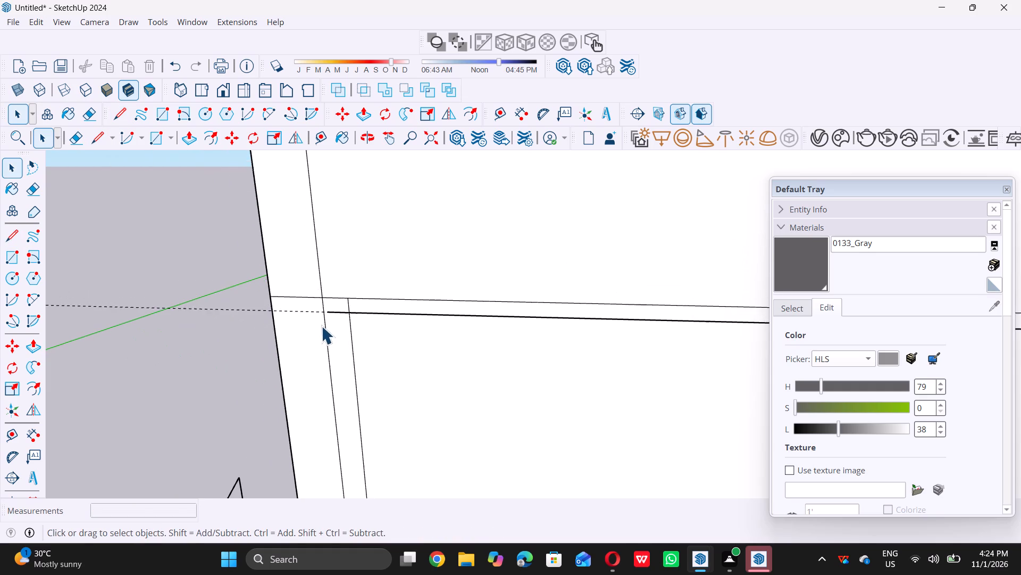
{"action": "scroll", "coordinate": [321, 326], "scroll_direction": "down", "scroll_amount": 20}
{"action": "scroll", "coordinate": [326, 357], "scroll_direction": "up", "scroll_amount": 1}
{"action": "scroll", "coordinate": [325, 357], "scroll_direction": "down", "scroll_amount": 7}
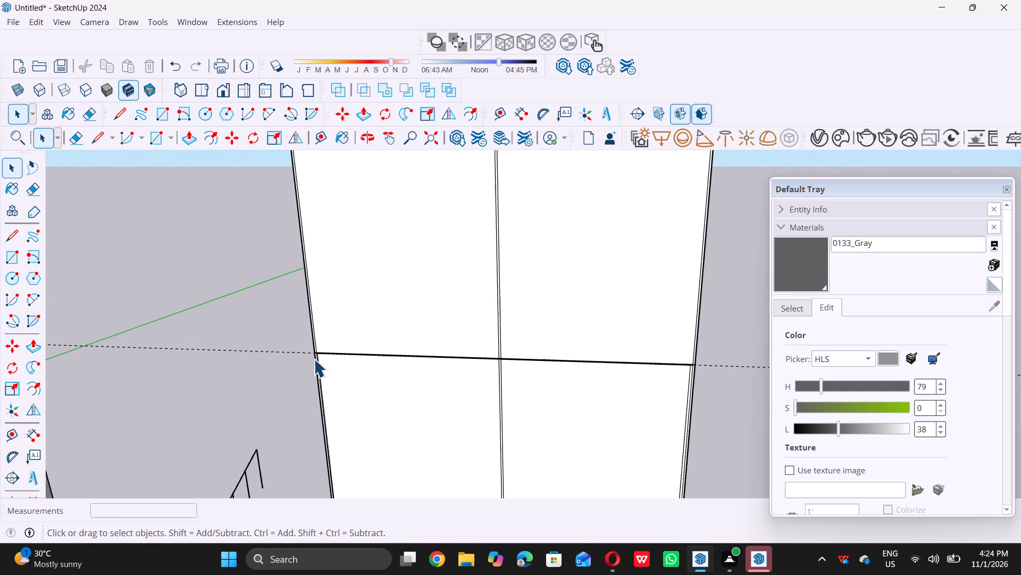
{"action": "scroll", "coordinate": [320, 354], "scroll_direction": "up", "scroll_amount": 1}
{"action": "scroll", "coordinate": [320, 354], "scroll_direction": "down", "scroll_amount": 4}
{"action": "scroll", "coordinate": [327, 149], "scroll_direction": "up", "scroll_amount": 6}
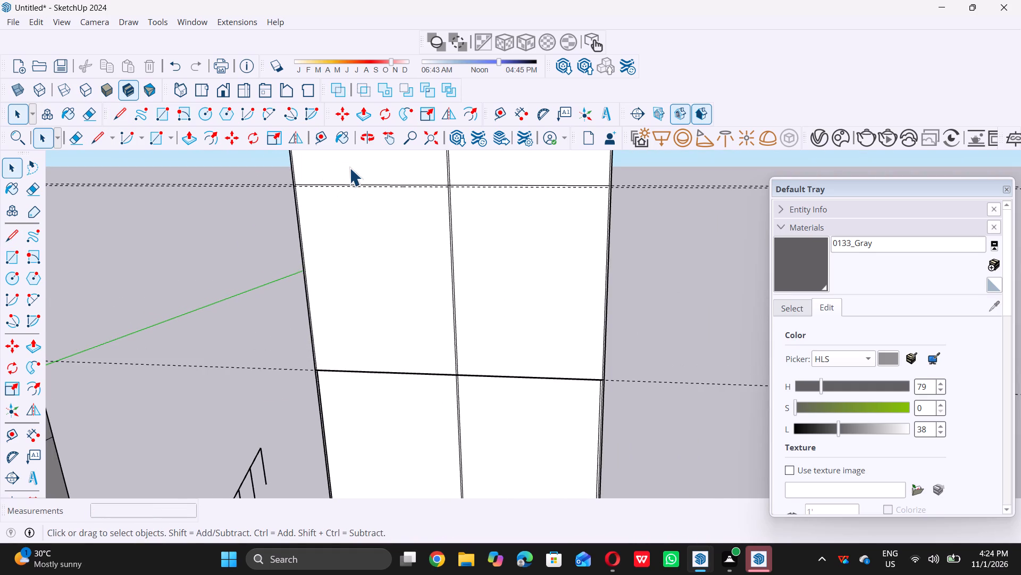
{"action": "scroll", "coordinate": [349, 167], "scroll_direction": "up", "scroll_amount": 10}
{"action": "key", "text": "l"}
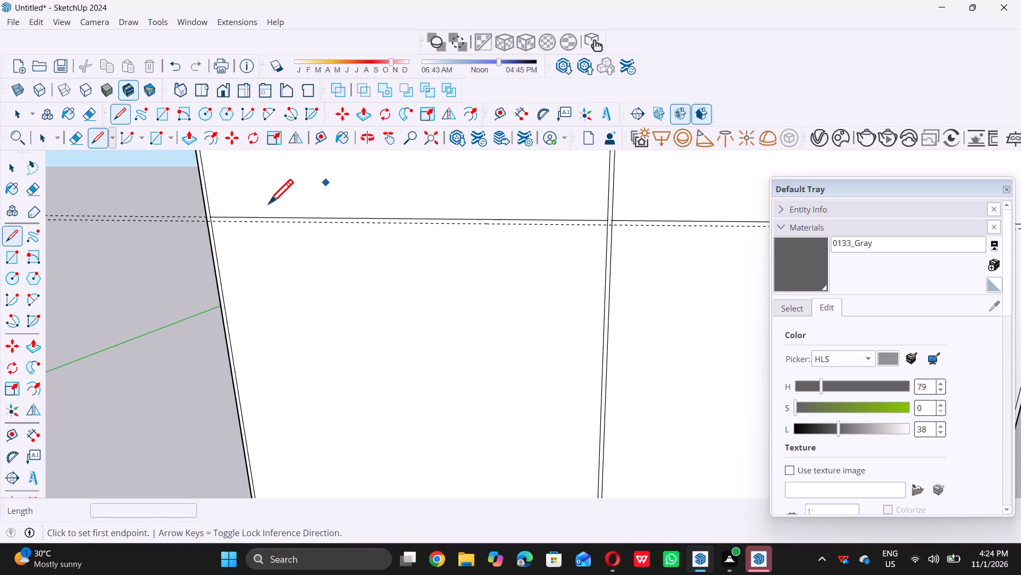
{"action": "scroll", "coordinate": [221, 228], "scroll_direction": "up", "scroll_amount": 8}
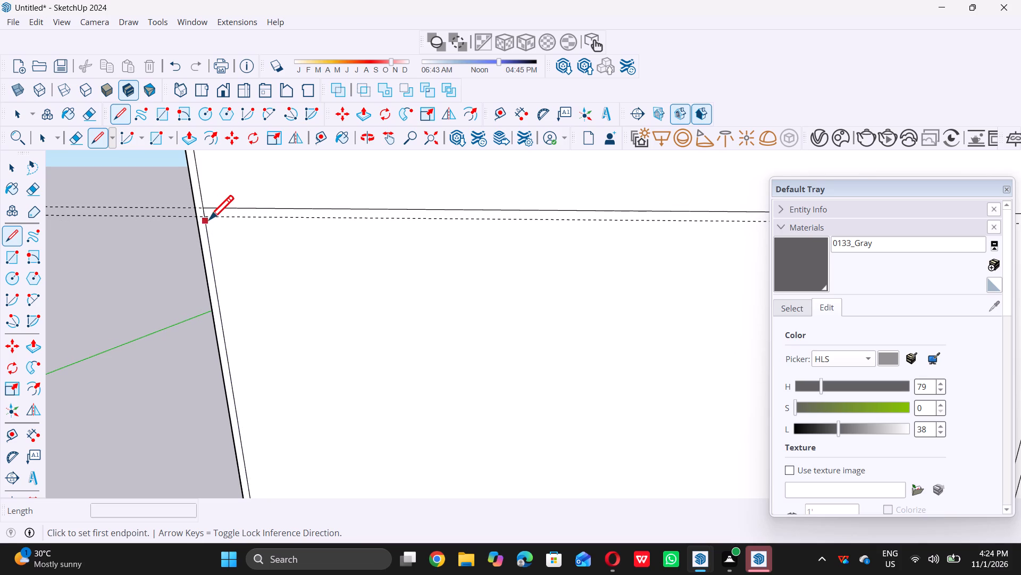
{"action": "left_click", "coordinate": [207, 216]}
{"action": "scroll", "coordinate": [207, 216], "scroll_direction": "down", "scroll_amount": 14}
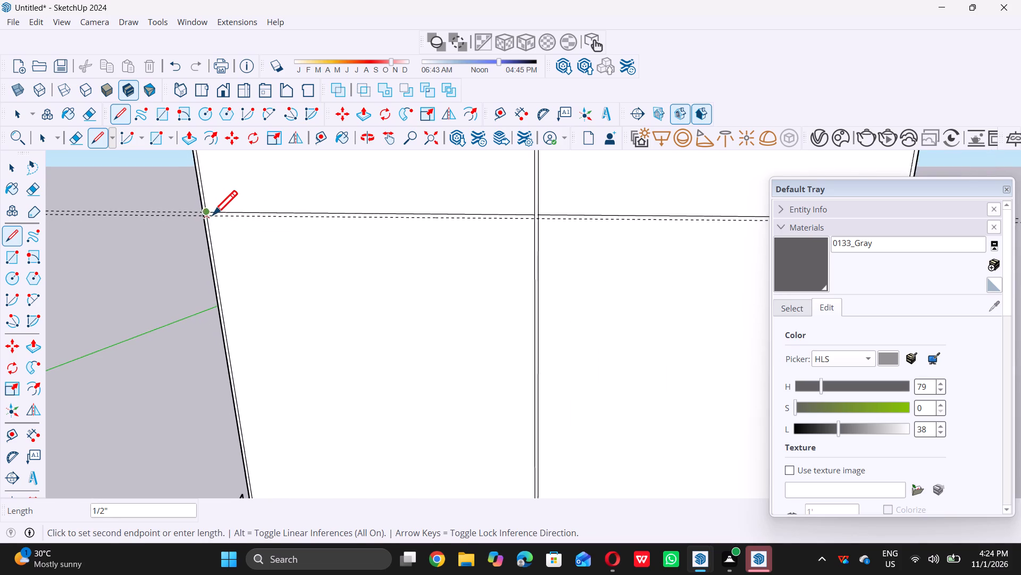
{"action": "scroll", "coordinate": [213, 215], "scroll_direction": "down", "scroll_amount": 2}
{"action": "scroll", "coordinate": [694, 220], "scroll_direction": "up", "scroll_amount": 3}
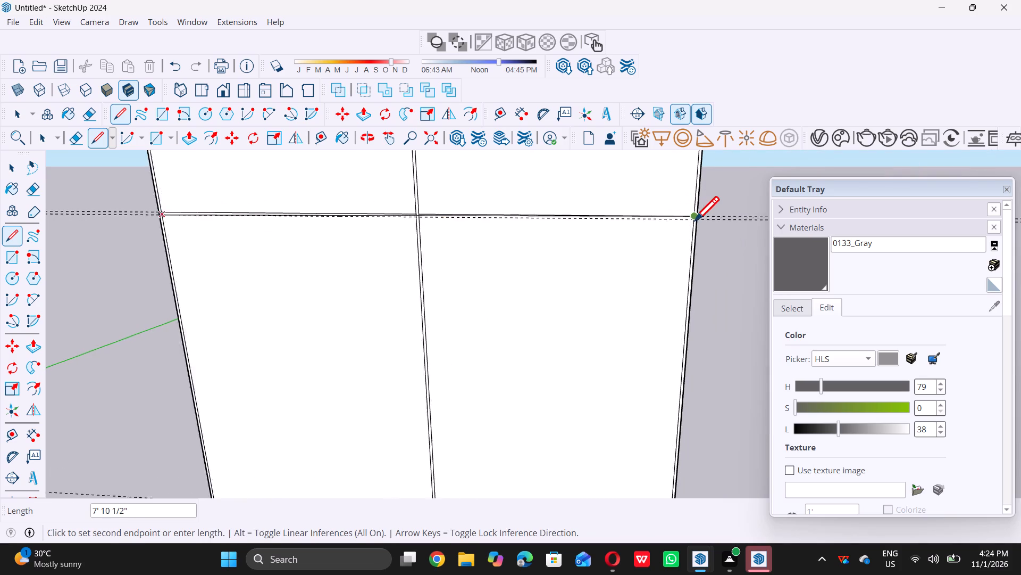
{"action": "scroll", "coordinate": [695, 220], "scroll_direction": "up", "scroll_amount": 8}
{"action": "left_click", "coordinate": [684, 221]}
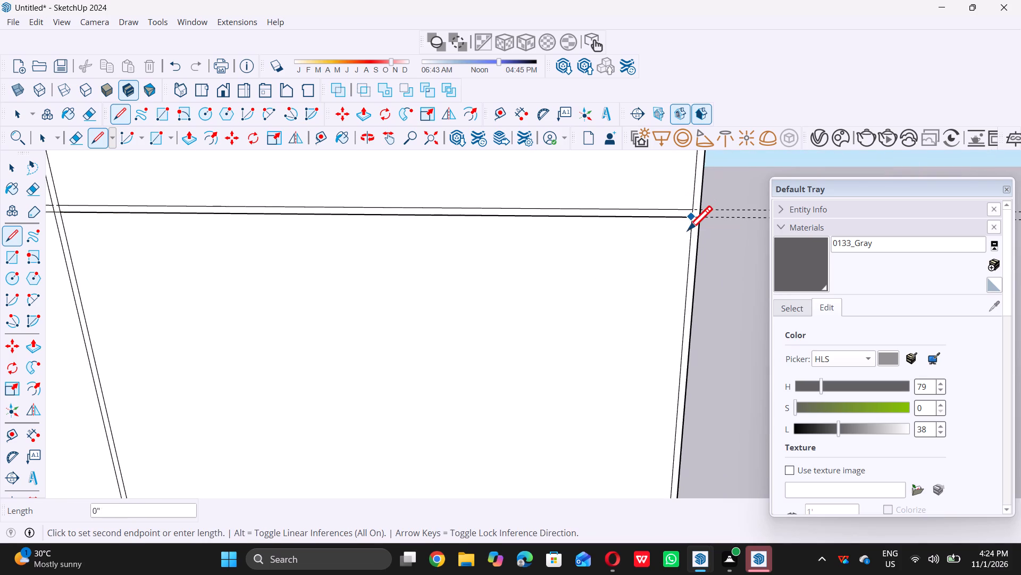
Close the gap between the fourth-lowest joint's lower line and the right border line with a segment about 1/16" long.
{"action": "scroll", "coordinate": [690, 215], "scroll_direction": "up", "scroll_amount": 19}
{"action": "scroll", "coordinate": [717, 196], "scroll_direction": "up", "scroll_amount": 3}
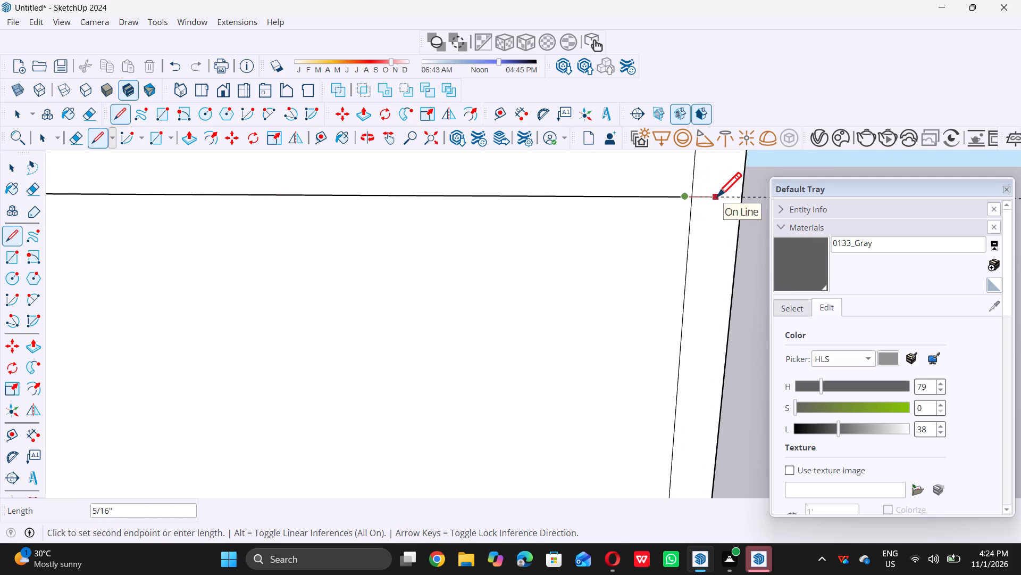
{"action": "double_click", "coordinate": [694, 201]}
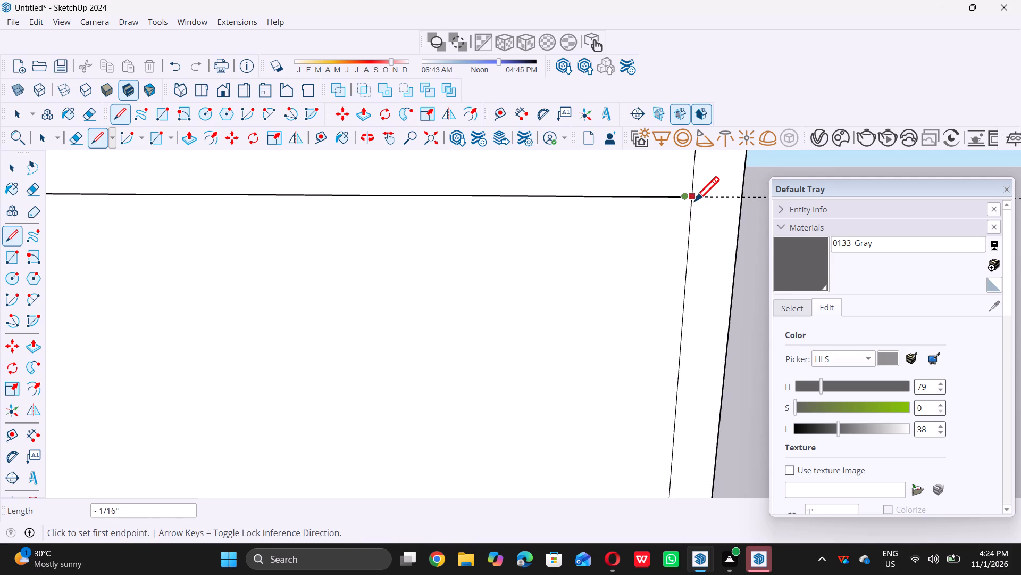
{"action": "key", "text": "space"}
Erase the right border line's segment between the fourth-lowest joint's two lines, along with that joint's two guides.
{"action": "scroll", "coordinate": [686, 248], "scroll_direction": "down", "scroll_amount": 9}
{"action": "key", "text": "e"}
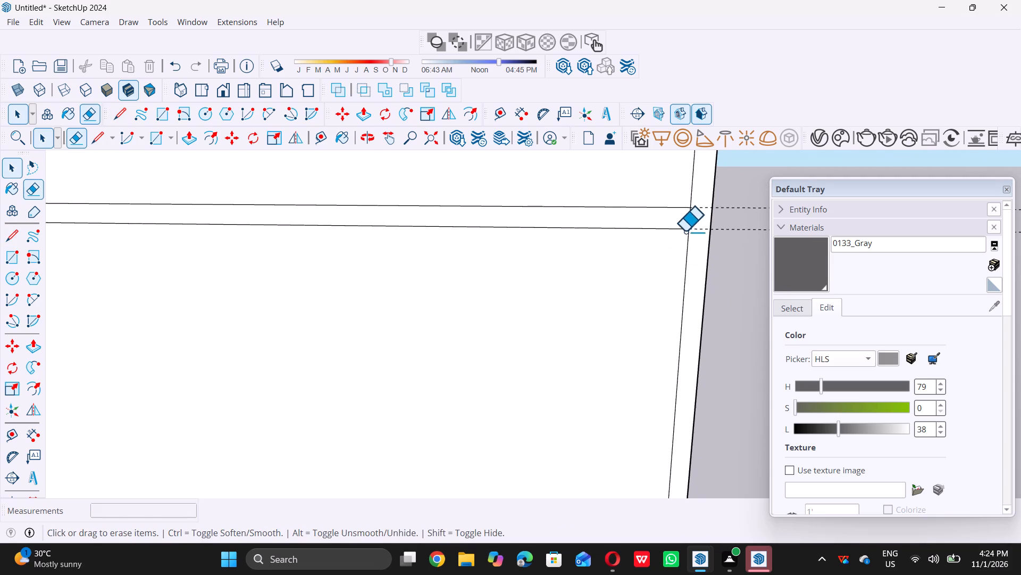
{"action": "scroll", "coordinate": [688, 219], "scroll_direction": "up", "scroll_amount": 3}
{"action": "triple_click", "coordinate": [689, 221]}
{"action": "left_click", "coordinate": [689, 221]}
{"action": "double_click", "coordinate": [701, 204]}
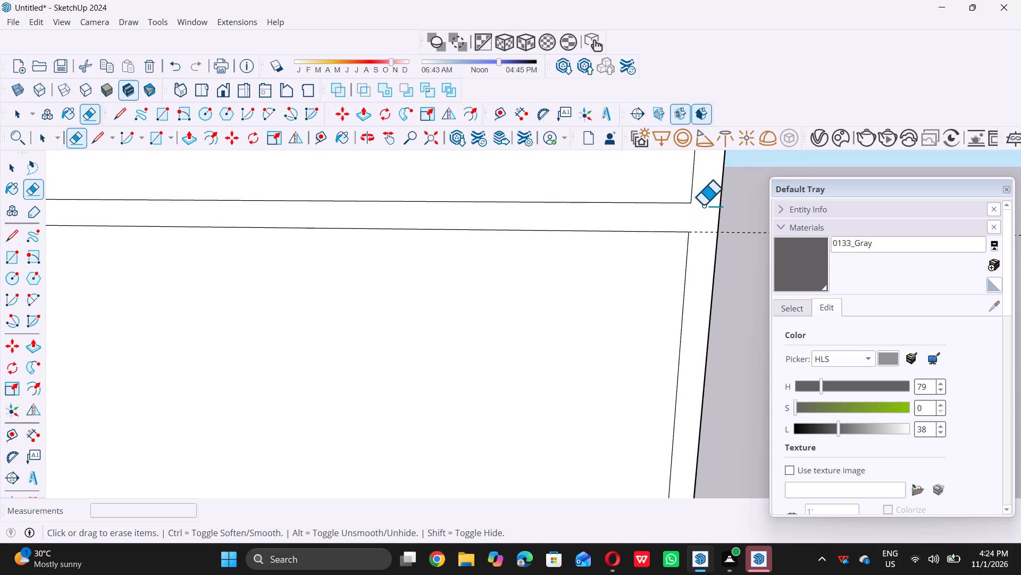
{"action": "double_click", "coordinate": [705, 210]}
{"action": "double_click", "coordinate": [704, 236]}
{"action": "left_click", "coordinate": [709, 234]}
{"action": "scroll", "coordinate": [699, 234], "scroll_direction": "down", "scroll_amount": 8}
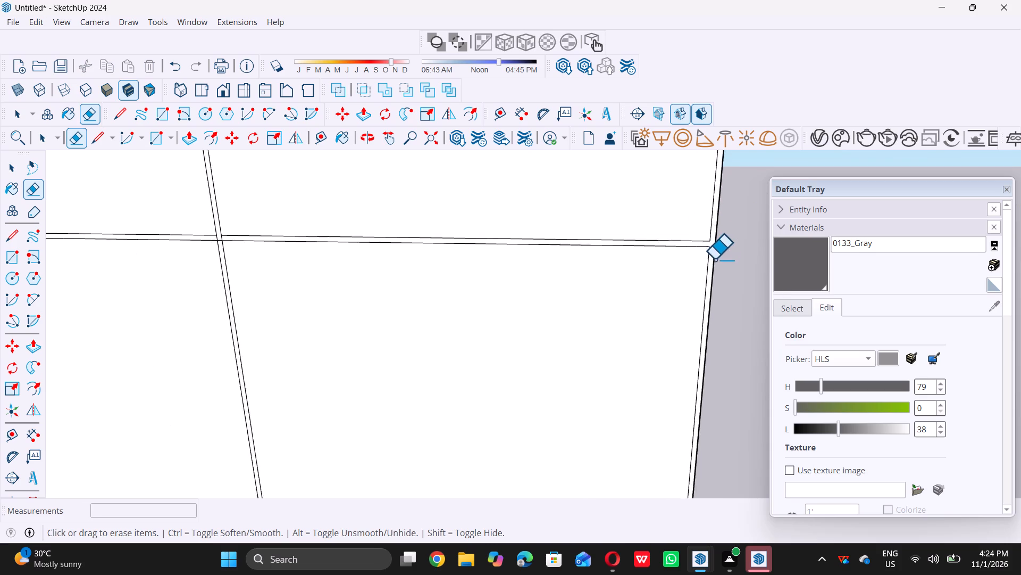
Erase the four surplus line segments where the fourth-lowest horizontal joint crosses the central vertical joint.
{"action": "scroll", "coordinate": [714, 259], "scroll_direction": "down", "scroll_amount": 3}
{"action": "scroll", "coordinate": [323, 262], "scroll_direction": "up", "scroll_amount": 13}
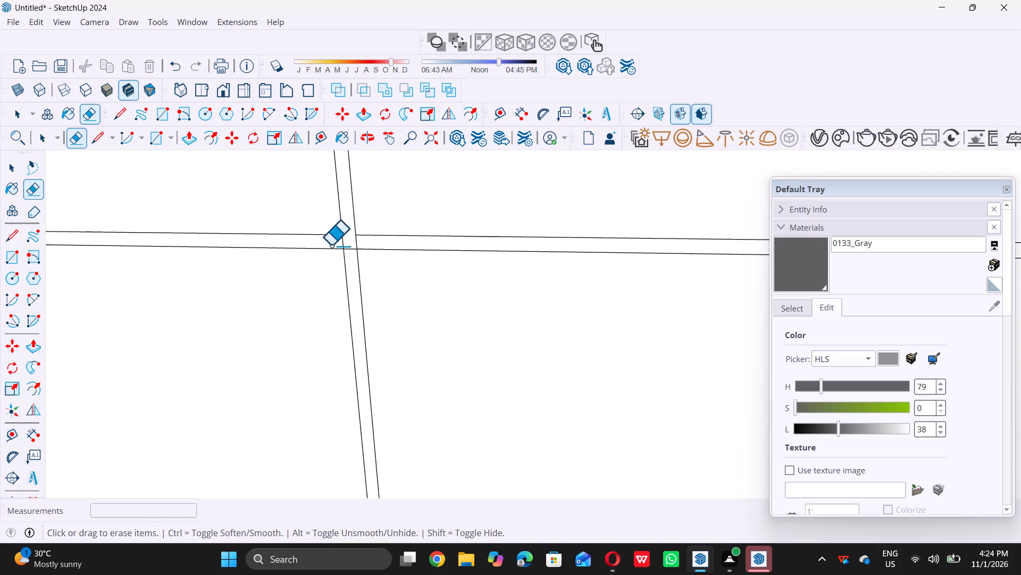
{"action": "scroll", "coordinate": [331, 245], "scroll_direction": "up", "scroll_amount": 8}
{"action": "left_click_drag", "start_coordinate": [331, 245], "coordinate": [337, 242]}
{"action": "left_click", "coordinate": [338, 242]}
{"action": "left_click_drag", "start_coordinate": [346, 242], "coordinate": [367, 241]}
{"action": "left_click", "coordinate": [371, 241]}
{"action": "left_click_drag", "start_coordinate": [374, 241], "coordinate": [408, 240]}
{"action": "left_click", "coordinate": [408, 240]}
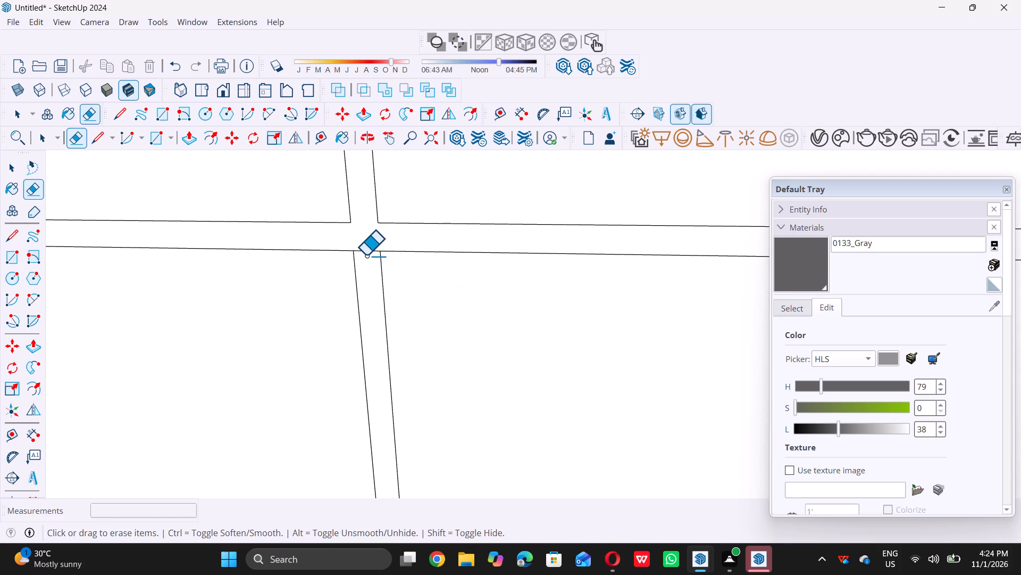
{"action": "left_click", "coordinate": [365, 254]}
{"action": "left_click", "coordinate": [365, 254]}
{"action": "triple_click", "coordinate": [369, 251]}
{"action": "scroll", "coordinate": [639, 262], "scroll_direction": "down", "scroll_amount": 5}
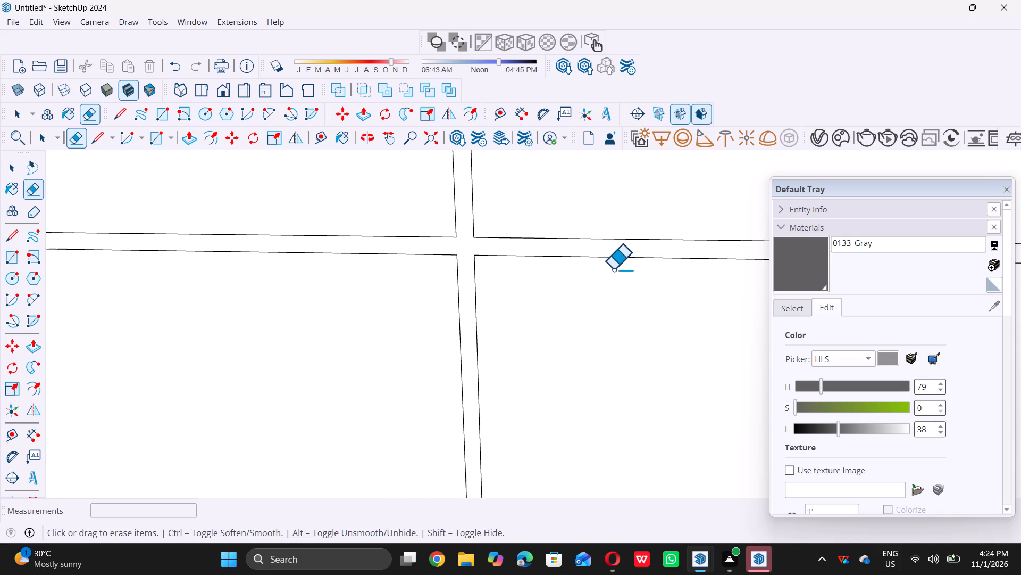
Erase the left border line's segment between the fourth-lowest horizontal joint's two lines.
{"action": "scroll", "coordinate": [613, 269], "scroll_direction": "down", "scroll_amount": 16}
{"action": "scroll", "coordinate": [184, 269], "scroll_direction": "up", "scroll_amount": 5}
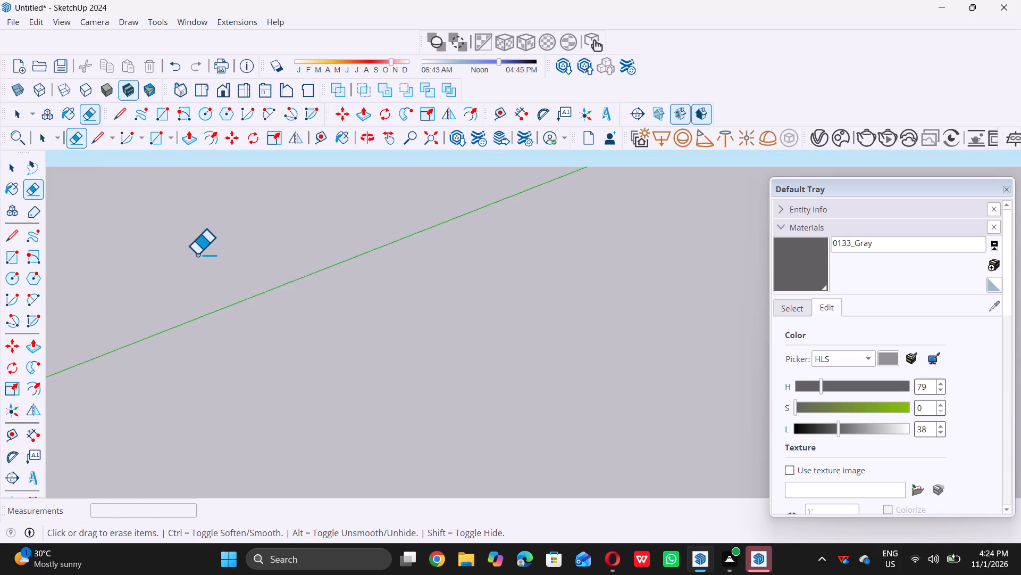
{"action": "scroll", "coordinate": [208, 253], "scroll_direction": "down", "scroll_amount": 4}
{"action": "scroll", "coordinate": [394, 190], "scroll_direction": "up", "scroll_amount": 4}
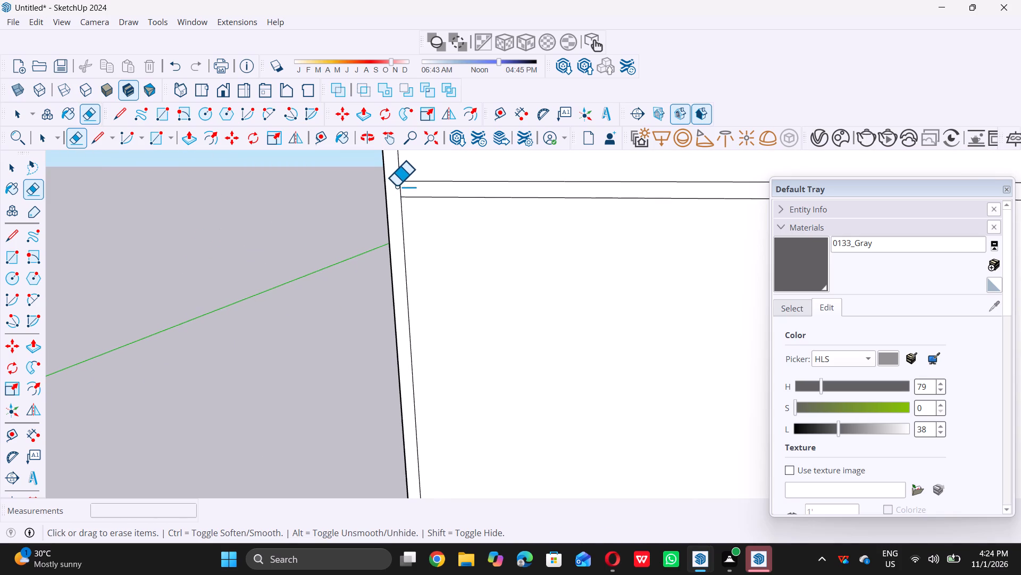
{"action": "double_click", "coordinate": [397, 190]}
{"action": "double_click", "coordinate": [401, 191]}
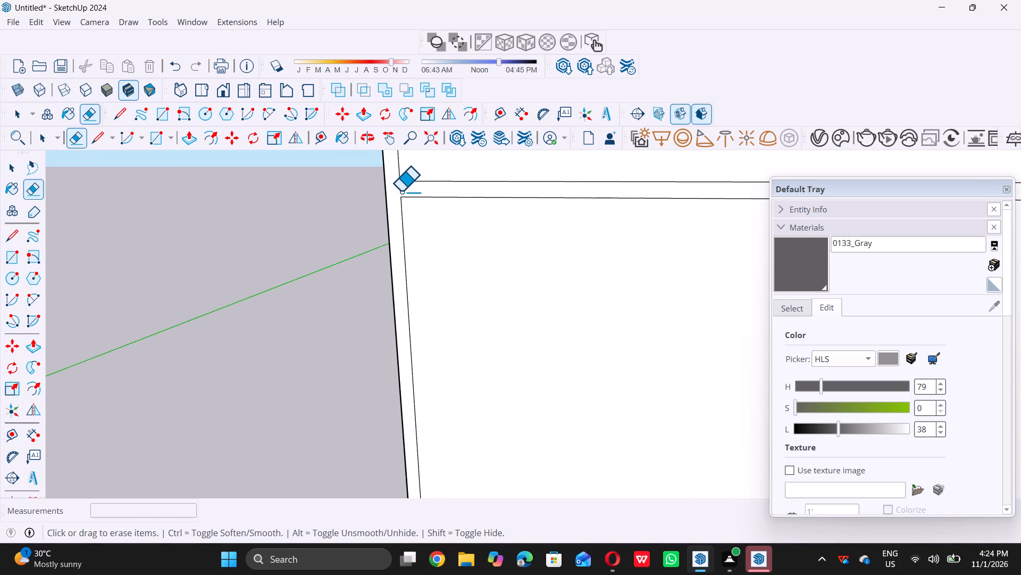
Erase the heavy lower line and guide where the third-lowest horizontal joint crosses the central vertical joint.
{"action": "scroll", "coordinate": [398, 191], "scroll_direction": "down", "scroll_amount": 20}
{"action": "scroll", "coordinate": [398, 191], "scroll_direction": "down", "scroll_amount": 8}
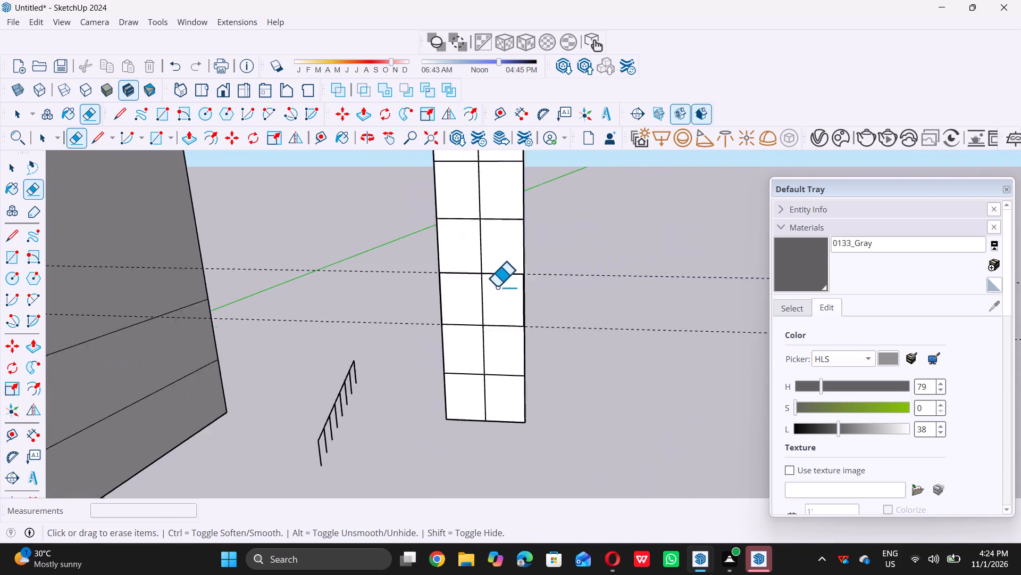
{"action": "scroll", "coordinate": [491, 294], "scroll_direction": "up", "scroll_amount": 9}
{"action": "scroll", "coordinate": [472, 254], "scroll_direction": "up", "scroll_amount": 15}
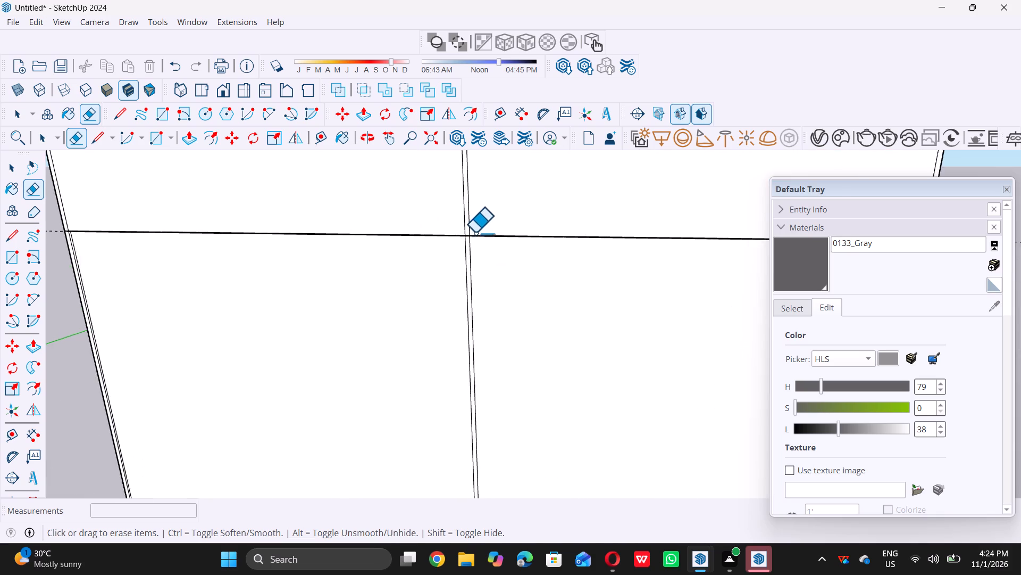
{"action": "scroll", "coordinate": [473, 234], "scroll_direction": "up", "scroll_amount": 20}
{"action": "scroll", "coordinate": [462, 244], "scroll_direction": "up", "scroll_amount": 6}
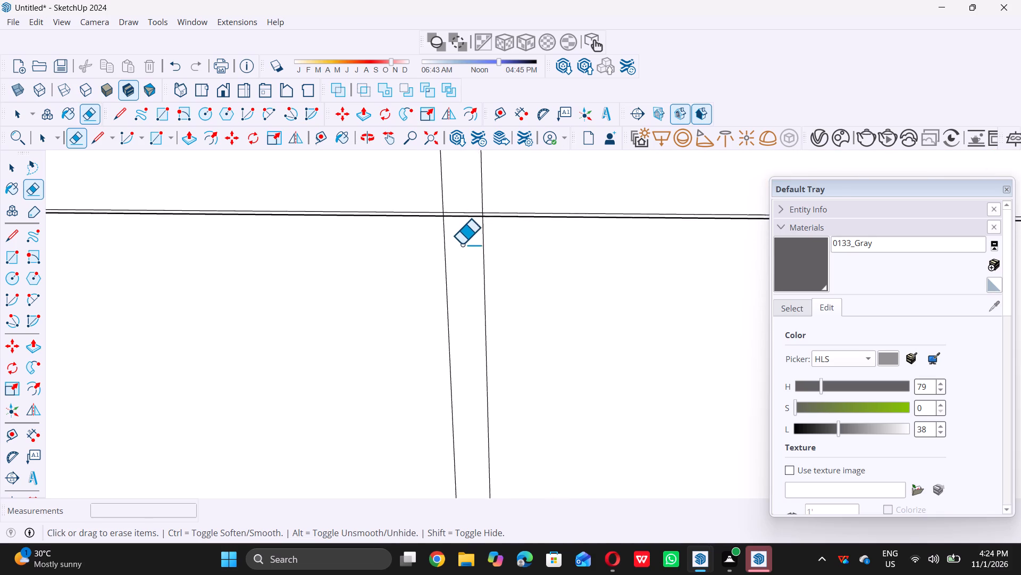
{"action": "scroll", "coordinate": [462, 244], "scroll_direction": "up", "scroll_amount": 6}
{"action": "scroll", "coordinate": [462, 244], "scroll_direction": "down", "scroll_amount": 5}
{"action": "scroll", "coordinate": [460, 198], "scroll_direction": "up", "scroll_amount": 4}
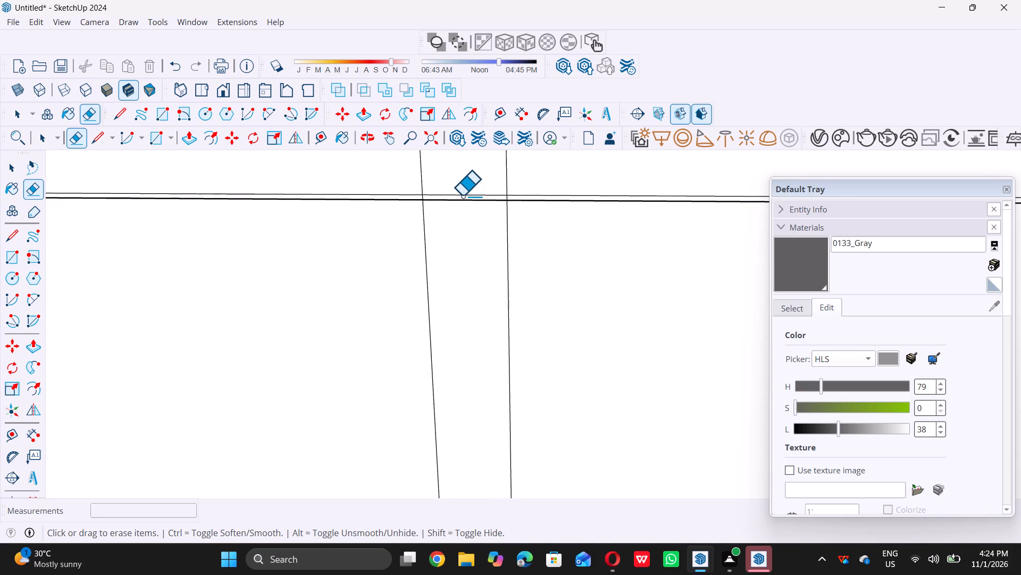
{"action": "scroll", "coordinate": [462, 195], "scroll_direction": "up", "scroll_amount": 12}
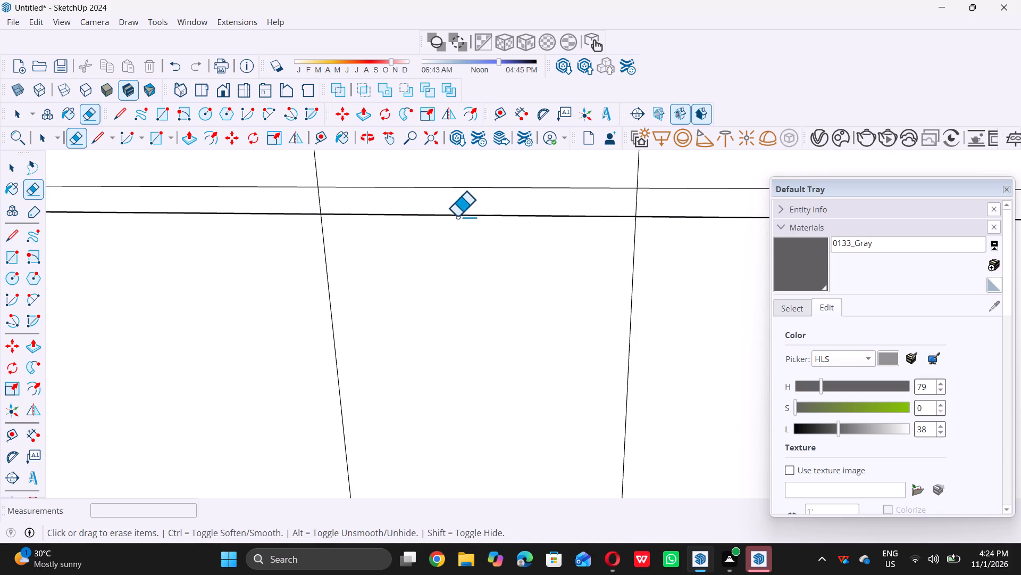
{"action": "left_click", "coordinate": [457, 217]}
{"action": "double_click", "coordinate": [476, 192]}
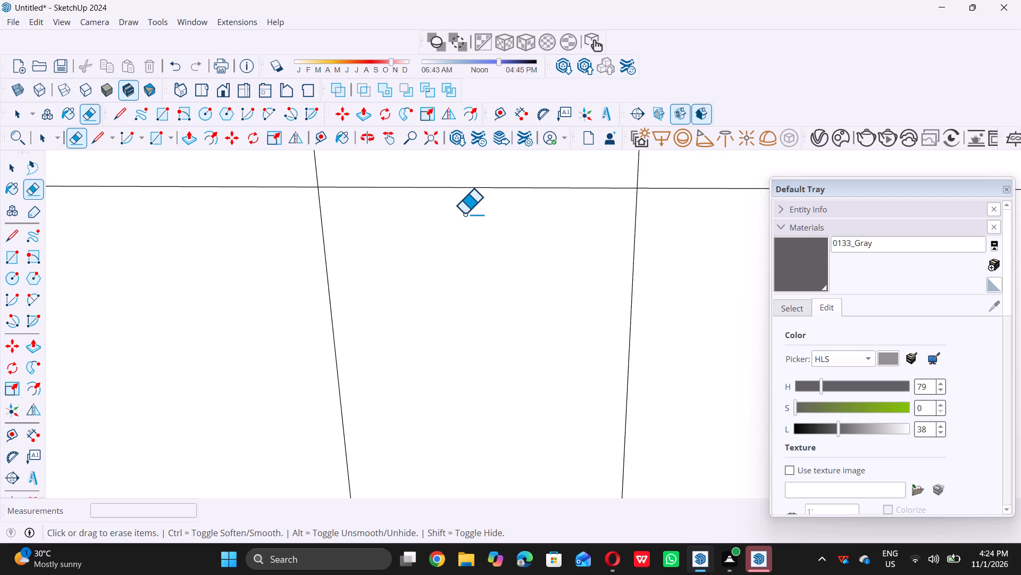
{"action": "scroll", "coordinate": [461, 220], "scroll_direction": "down", "scroll_amount": 12}
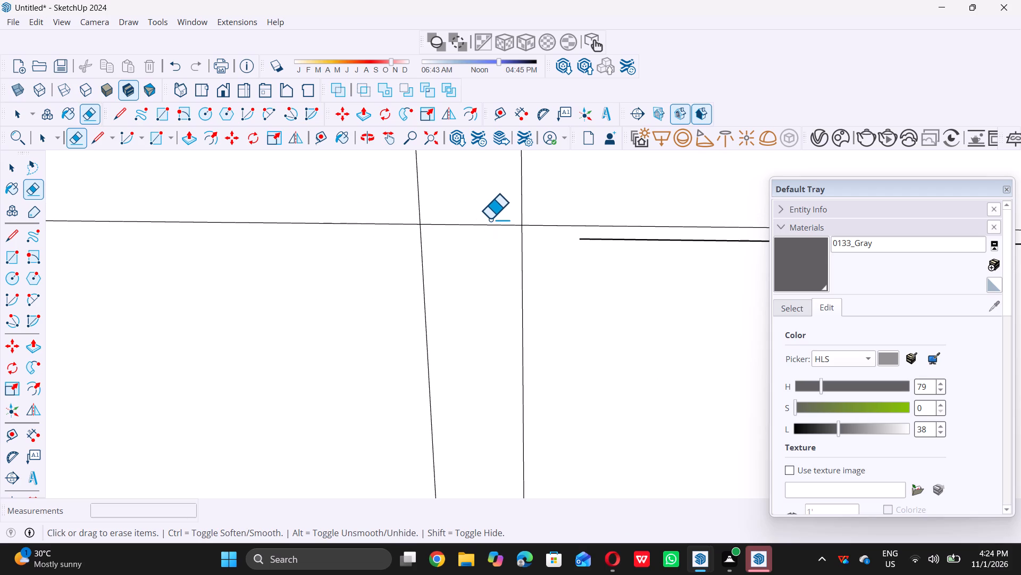
Erase the third-lowest joint's thin line segment across the central vertical joint, plus the heavy line piece remaining beside that crossing.
{"action": "left_click", "coordinate": [490, 224]}
{"action": "double_click", "coordinate": [487, 228]}
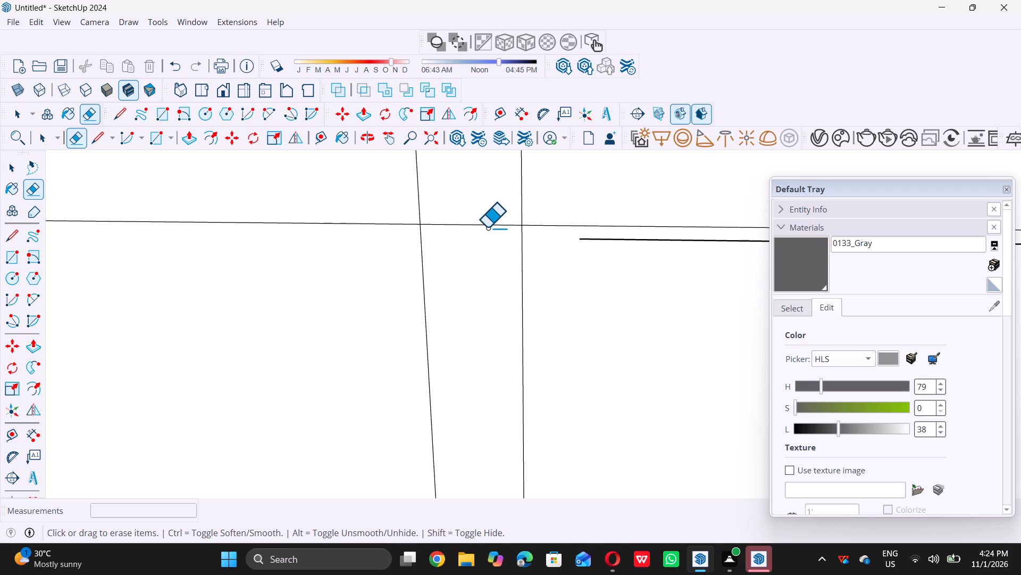
{"action": "triple_click", "coordinate": [487, 227]}
{"action": "double_click", "coordinate": [487, 227]}
{"action": "triple_click", "coordinate": [487, 226]}
{"action": "double_click", "coordinate": [487, 224]}
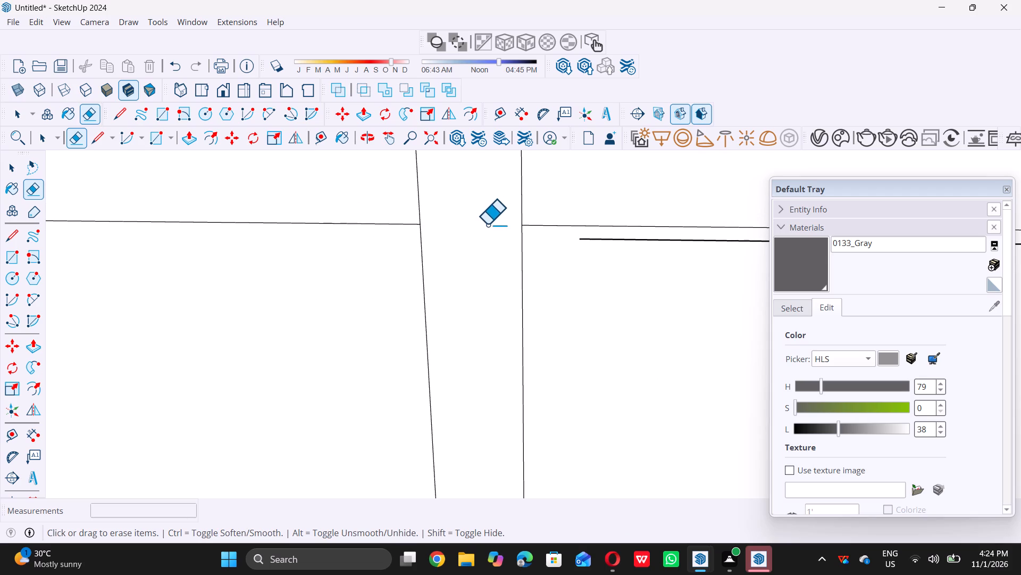
{"action": "double_click", "coordinate": [599, 240]}
{"action": "scroll", "coordinate": [596, 250], "scroll_direction": "down", "scroll_amount": 2}
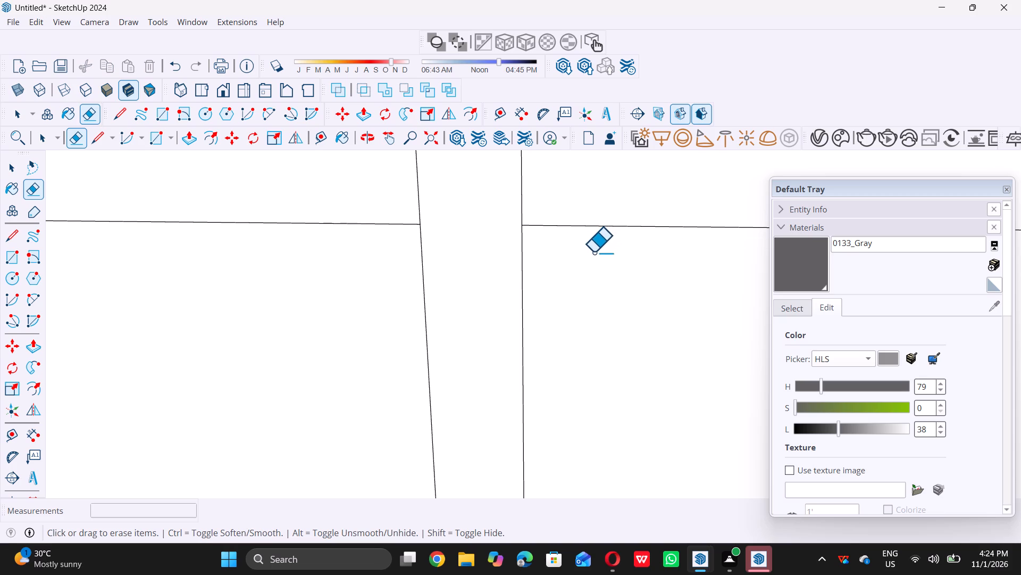
Erase the surplus vertical line alongside the left border line, just below the third-lowest horizontal joint.
{"action": "scroll", "coordinate": [593, 252], "scroll_direction": "down", "scroll_amount": 10}
{"action": "scroll", "coordinate": [560, 262], "scroll_direction": "down", "scroll_amount": 19}
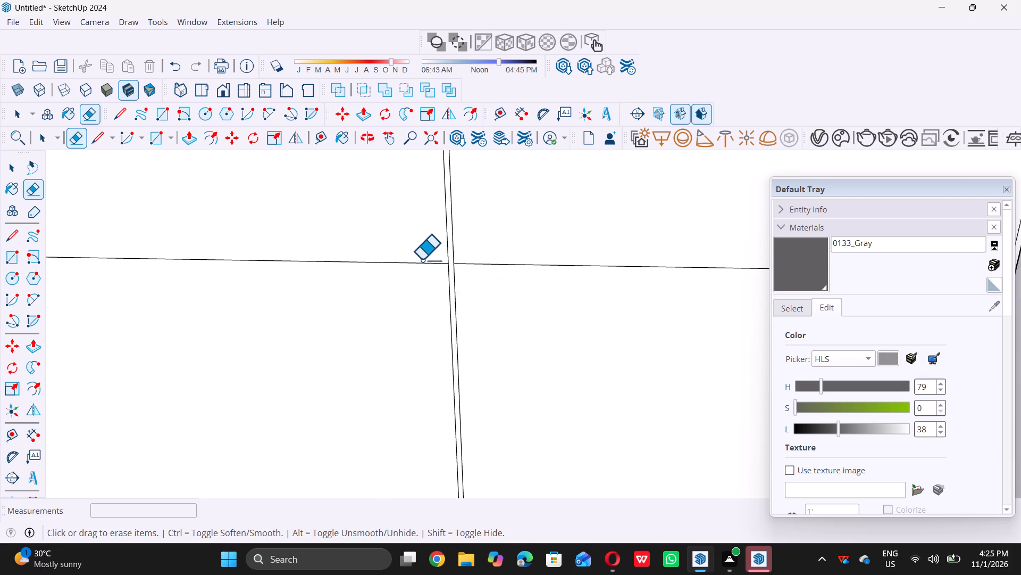
{"action": "scroll", "coordinate": [422, 259], "scroll_direction": "down", "scroll_amount": 17}
{"action": "scroll", "coordinate": [381, 247], "scroll_direction": "up", "scroll_amount": 5}
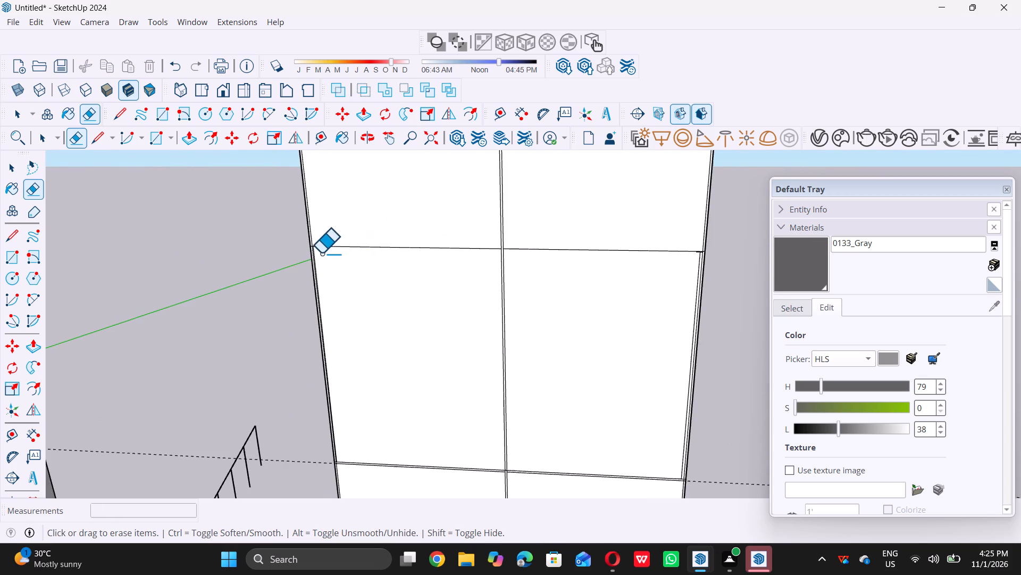
{"action": "scroll", "coordinate": [302, 254], "scroll_direction": "up", "scroll_amount": 5}
{"action": "scroll", "coordinate": [307, 251], "scroll_direction": "down", "scroll_amount": 3}
{"action": "scroll", "coordinate": [356, 237], "scroll_direction": "up", "scroll_amount": 5}
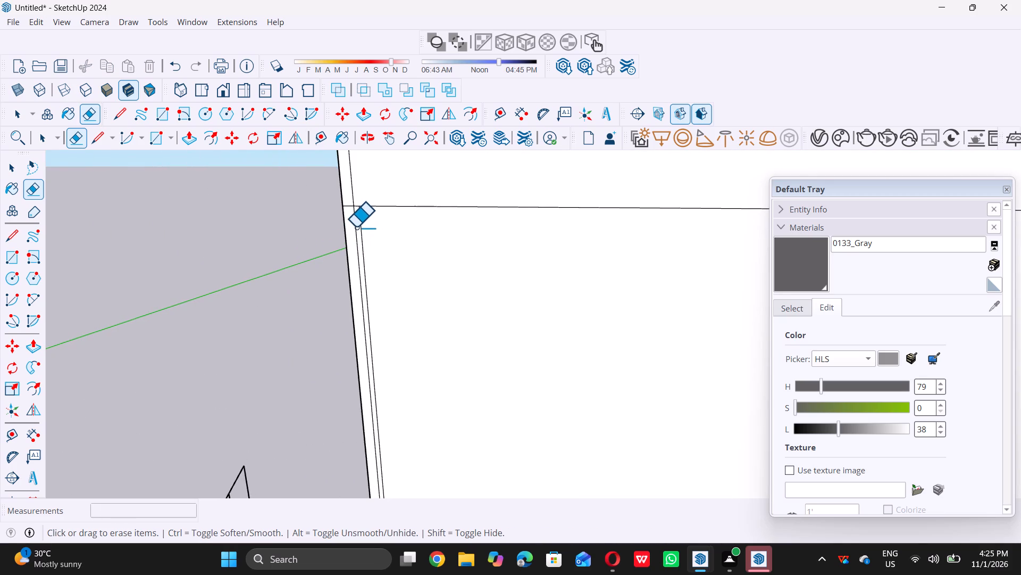
{"action": "scroll", "coordinate": [356, 227], "scroll_direction": "up", "scroll_amount": 4}
{"action": "double_click", "coordinate": [363, 225]}
{"action": "scroll", "coordinate": [359, 224], "scroll_direction": "down", "scroll_amount": 7}
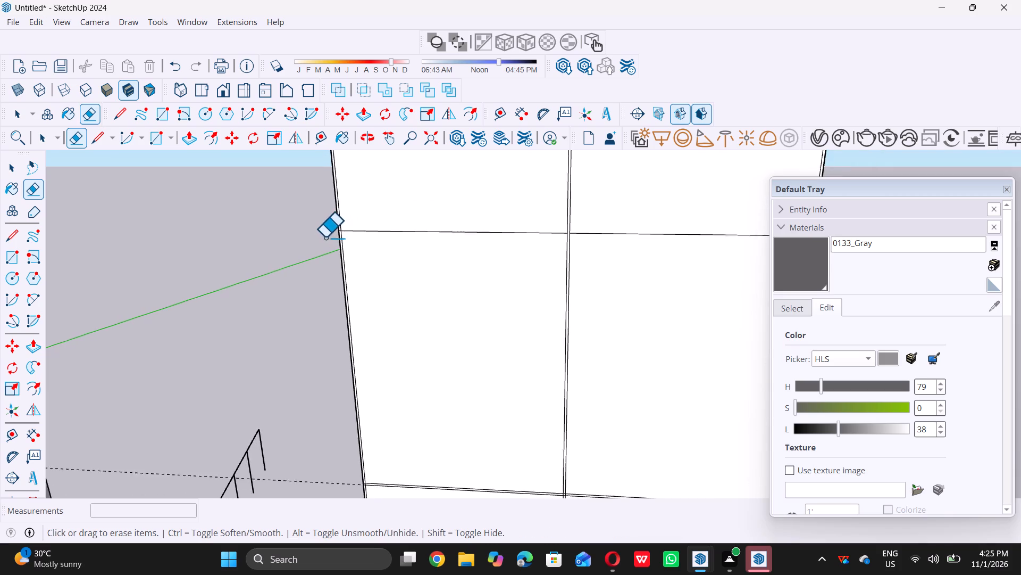
Erase the third-lowest horizontal line's short segment between the panel's left edge and the left border line.
{"action": "scroll", "coordinate": [325, 237], "scroll_direction": "down", "scroll_amount": 2}
{"action": "scroll", "coordinate": [329, 235], "scroll_direction": "up", "scroll_amount": 19}
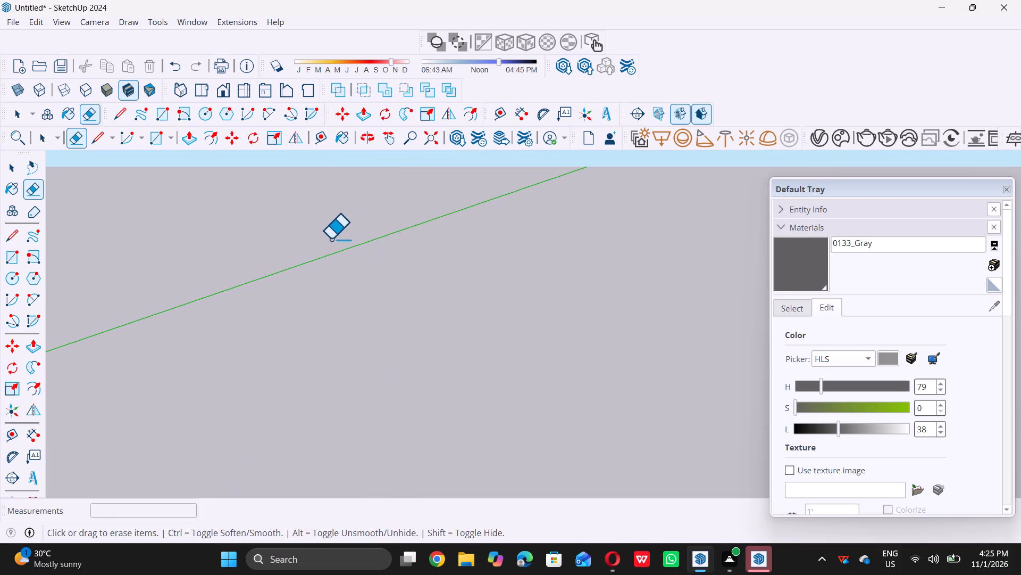
{"action": "scroll", "coordinate": [368, 250], "scroll_direction": "down", "scroll_amount": 9}
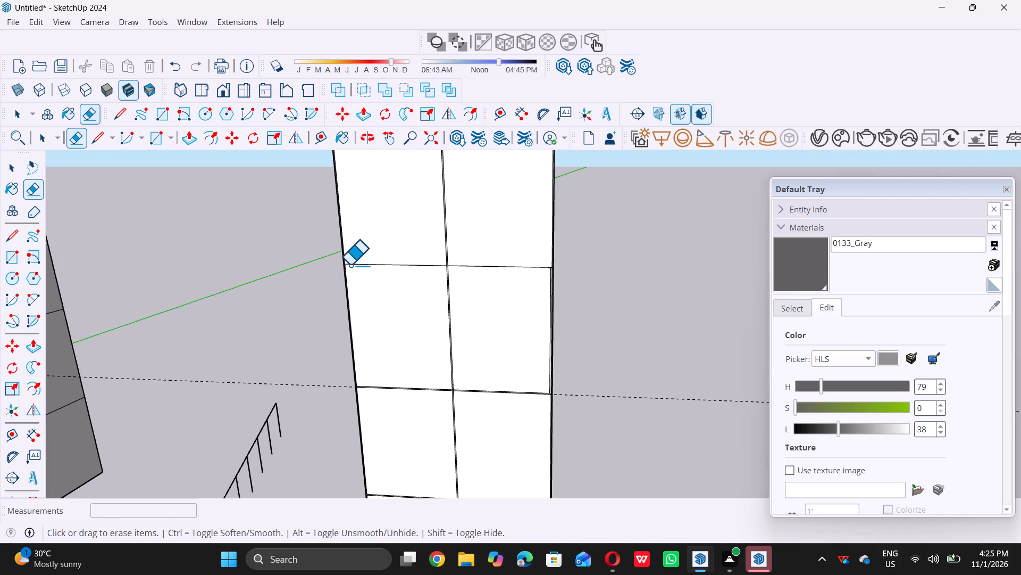
{"action": "scroll", "coordinate": [359, 265], "scroll_direction": "up", "scroll_amount": 19}
{"action": "scroll", "coordinate": [284, 267], "scroll_direction": "up", "scroll_amount": 4}
{"action": "scroll", "coordinate": [290, 265], "scroll_direction": "down", "scroll_amount": 3}
{"action": "scroll", "coordinate": [352, 275], "scroll_direction": "down", "scroll_amount": 4}
{"action": "scroll", "coordinate": [364, 275], "scroll_direction": "up", "scroll_amount": 20}
{"action": "scroll", "coordinate": [364, 275], "scroll_direction": "up", "scroll_amount": 5}
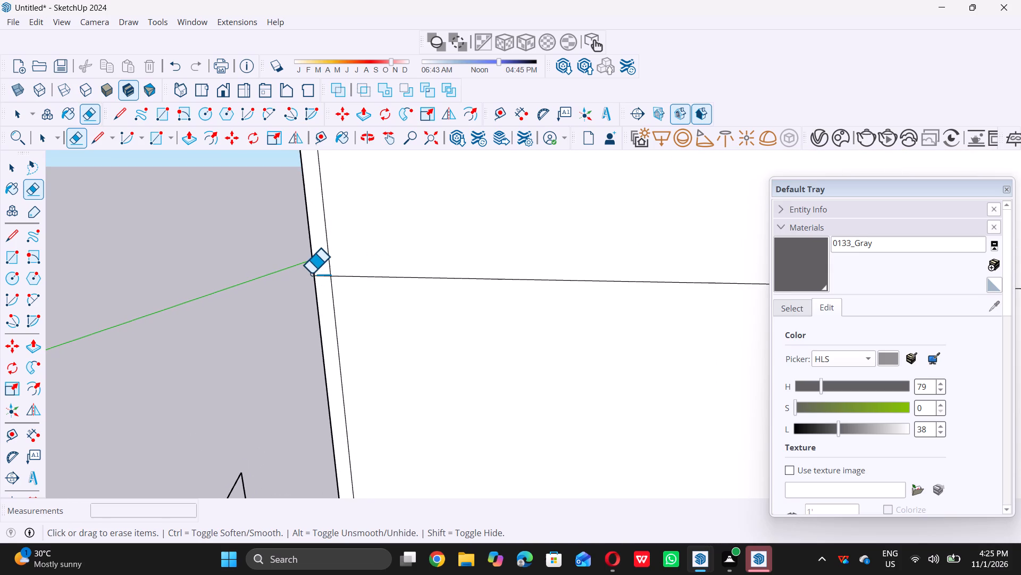
{"action": "triple_click", "coordinate": [322, 276]}
{"action": "double_click", "coordinate": [322, 276]}
{"action": "scroll", "coordinate": [321, 275], "scroll_direction": "down", "scroll_amount": 7}
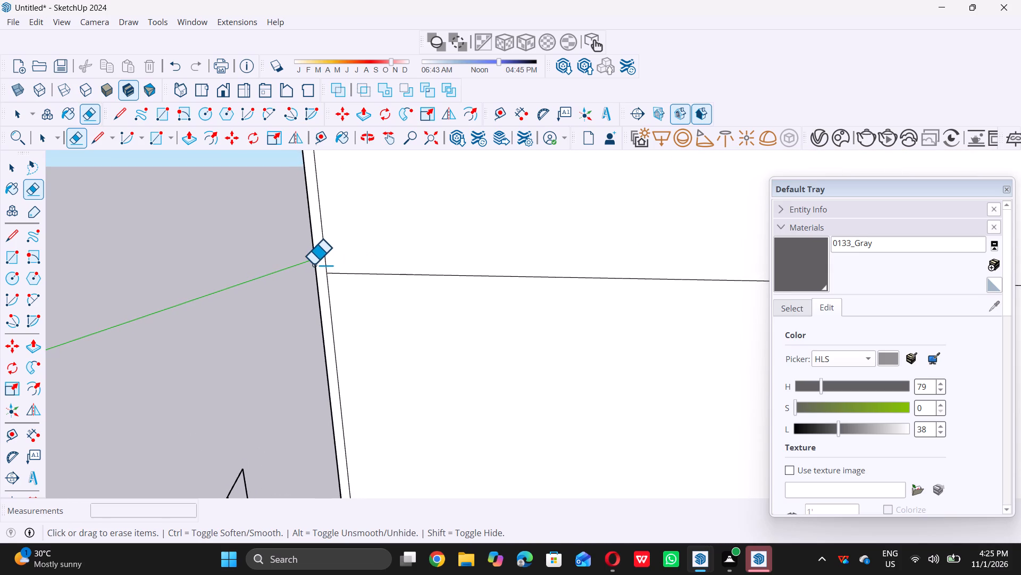
Erase the surplus vertical line and the heavy horizontal line remnants beside the right border line at the third-lowest joint.
{"action": "scroll", "coordinate": [313, 264], "scroll_direction": "down", "scroll_amount": 10}
{"action": "scroll", "coordinate": [535, 261], "scroll_direction": "up", "scroll_amount": 8}
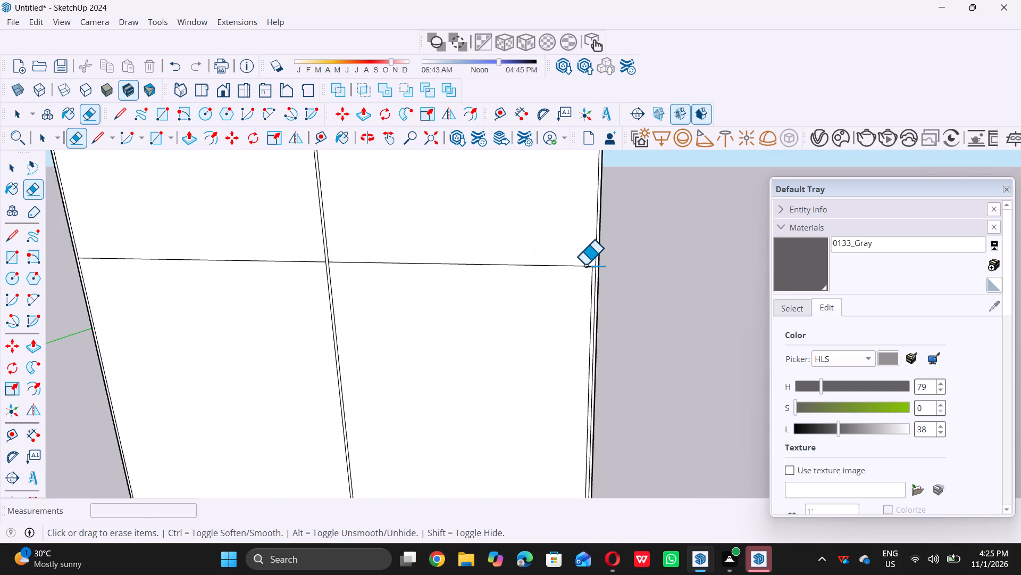
{"action": "scroll", "coordinate": [597, 267], "scroll_direction": "up", "scroll_amount": 20}
{"action": "scroll", "coordinate": [597, 267], "scroll_direction": "up", "scroll_amount": 3}
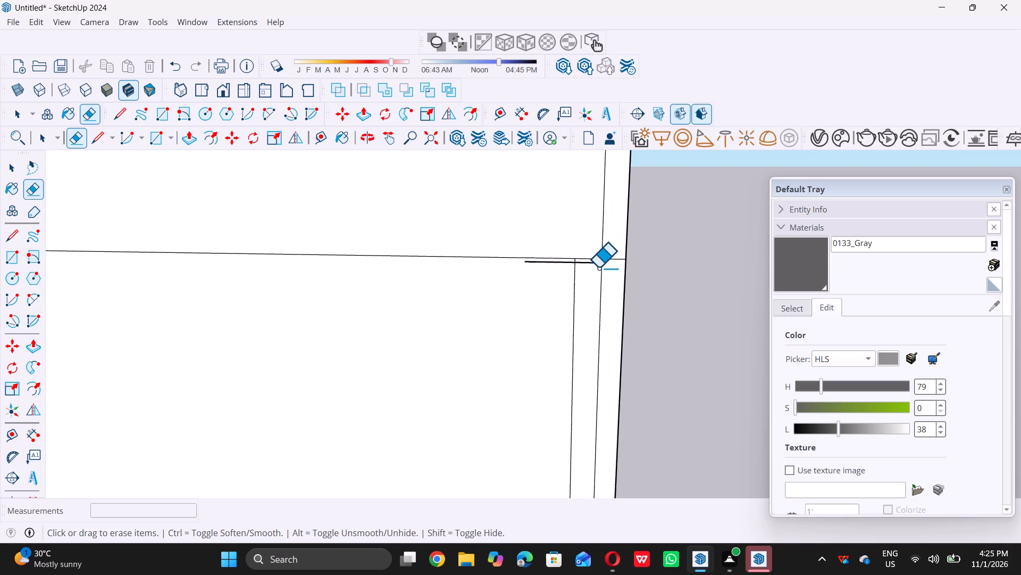
{"action": "scroll", "coordinate": [598, 267], "scroll_direction": "up", "scroll_amount": 4}
{"action": "double_click", "coordinate": [571, 258]}
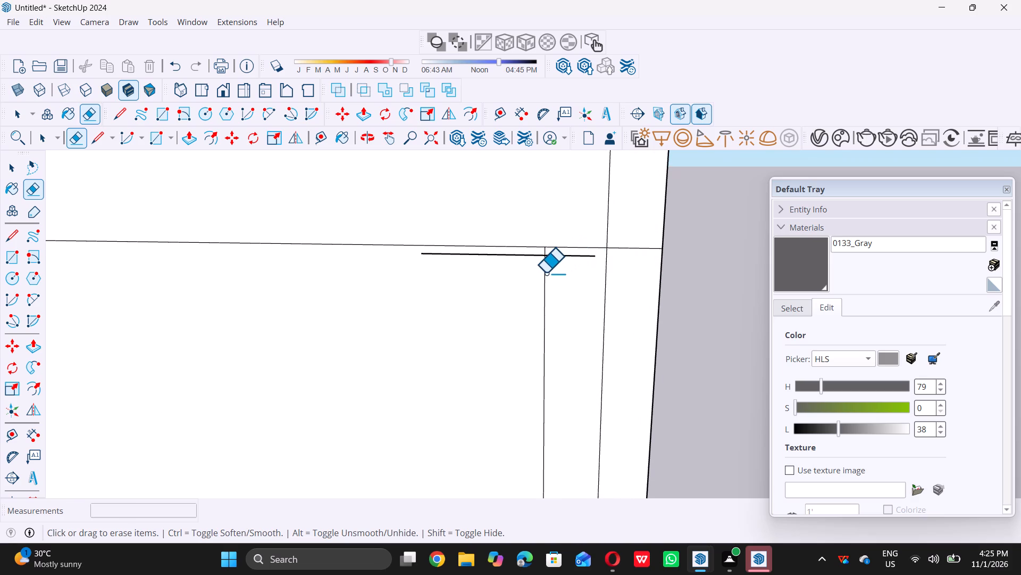
{"action": "double_click", "coordinate": [546, 273]}
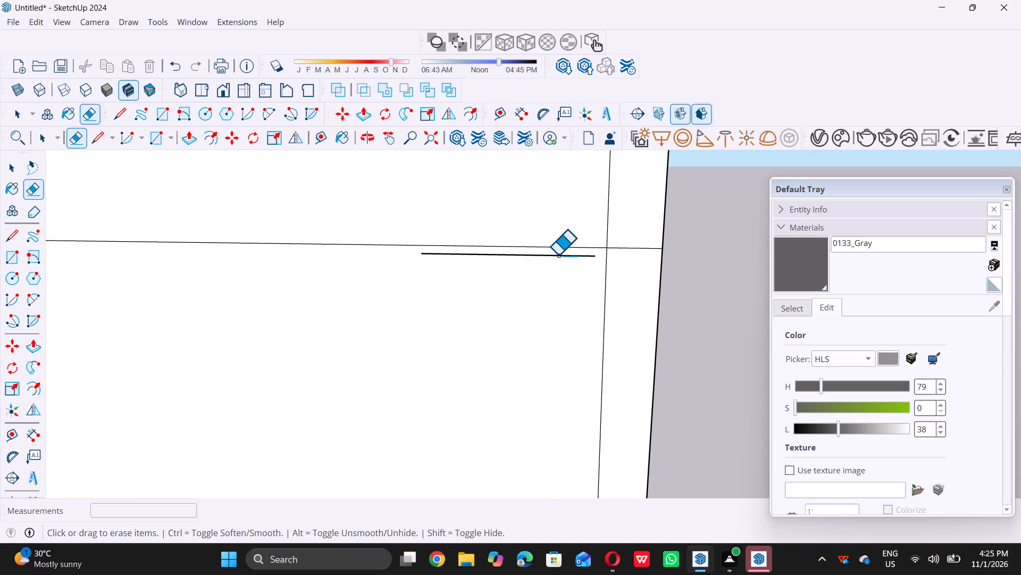
{"action": "triple_click", "coordinate": [558, 254]}
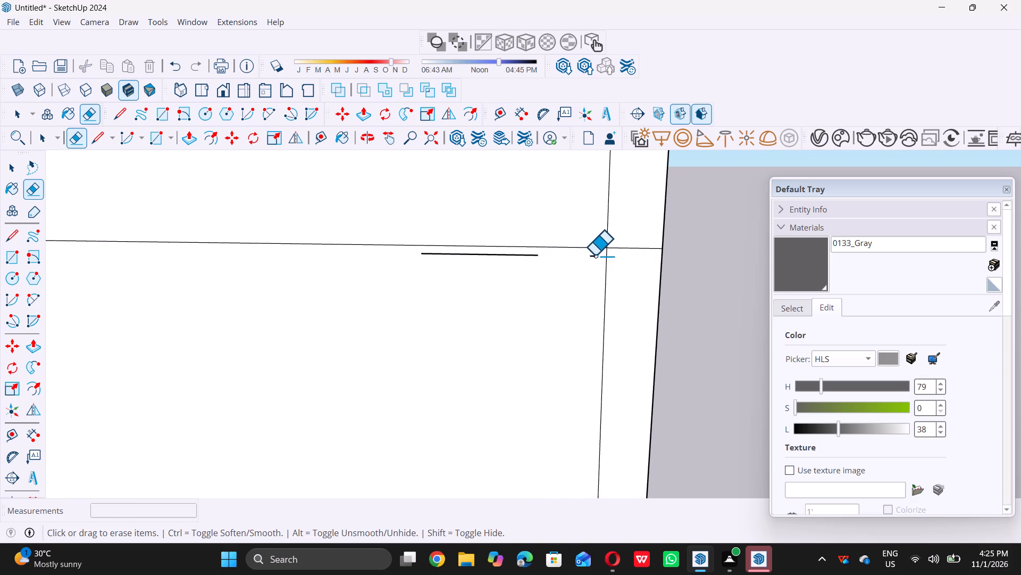
{"action": "double_click", "coordinate": [595, 255]}
{"action": "double_click", "coordinate": [535, 254]}
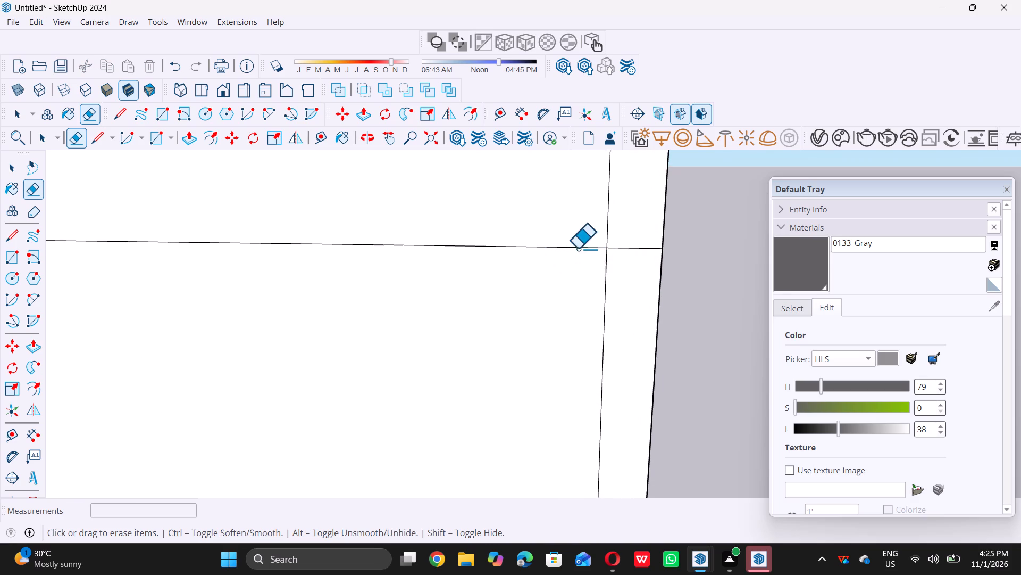
Erase the third-lowest horizontal line's short segment between the right border line and the panel's right edge.
{"action": "left_click", "coordinate": [631, 250]}
{"action": "scroll", "coordinate": [625, 247], "scroll_direction": "down", "scroll_amount": 9}
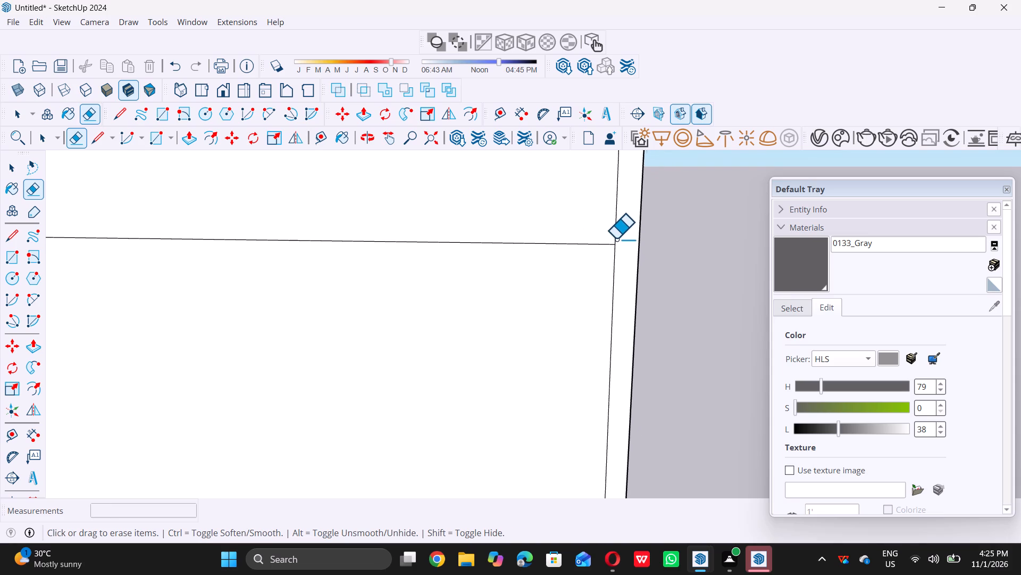
{"action": "scroll", "coordinate": [616, 239], "scroll_direction": "down", "scroll_amount": 20}
{"action": "scroll", "coordinate": [616, 239], "scroll_direction": "down", "scroll_amount": 10}
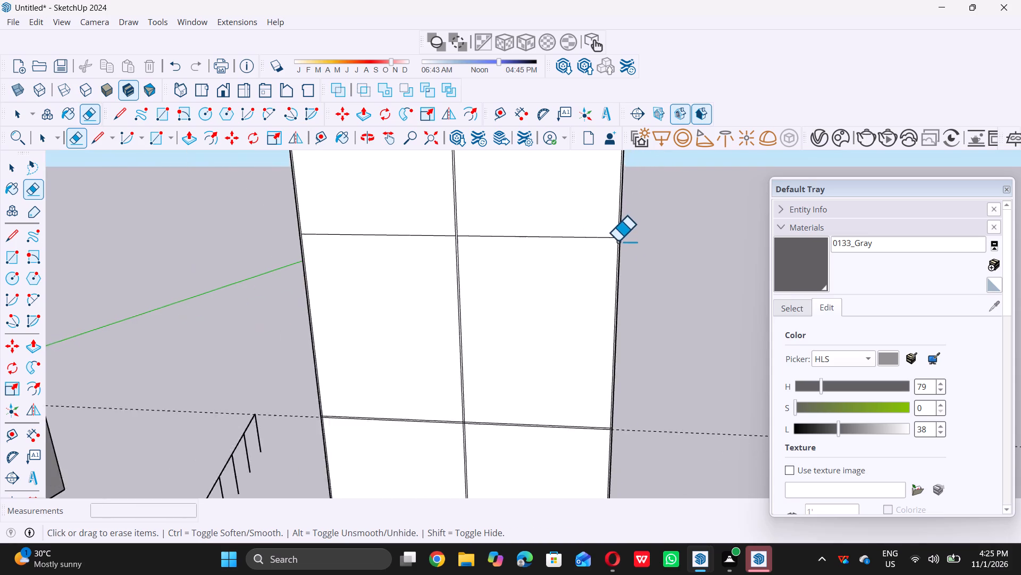
At the second-lowest joint, erase the right border line's segment between the joint lines, the upper line's stub at the panel edge, and the guide.
{"action": "scroll", "coordinate": [617, 241], "scroll_direction": "down", "scroll_amount": 9}
{"action": "scroll", "coordinate": [611, 321], "scroll_direction": "up", "scroll_amount": 13}
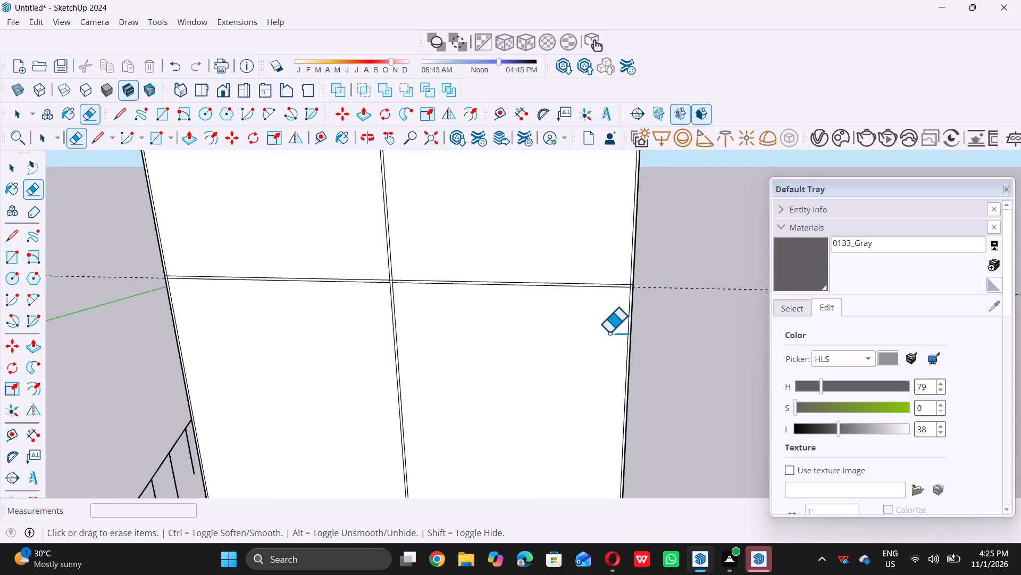
{"action": "scroll", "coordinate": [609, 332], "scroll_direction": "up", "scroll_amount": 4}
{"action": "scroll", "coordinate": [655, 266], "scroll_direction": "up", "scroll_amount": 5}
{"action": "scroll", "coordinate": [645, 265], "scroll_direction": "down", "scroll_amount": 4}
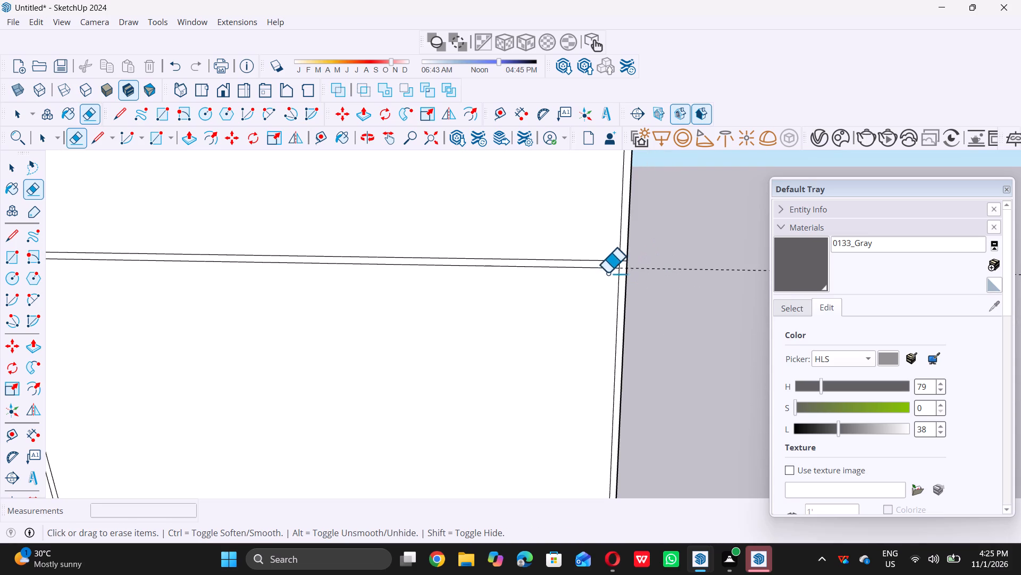
{"action": "scroll", "coordinate": [613, 266], "scroll_direction": "up", "scroll_amount": 12}
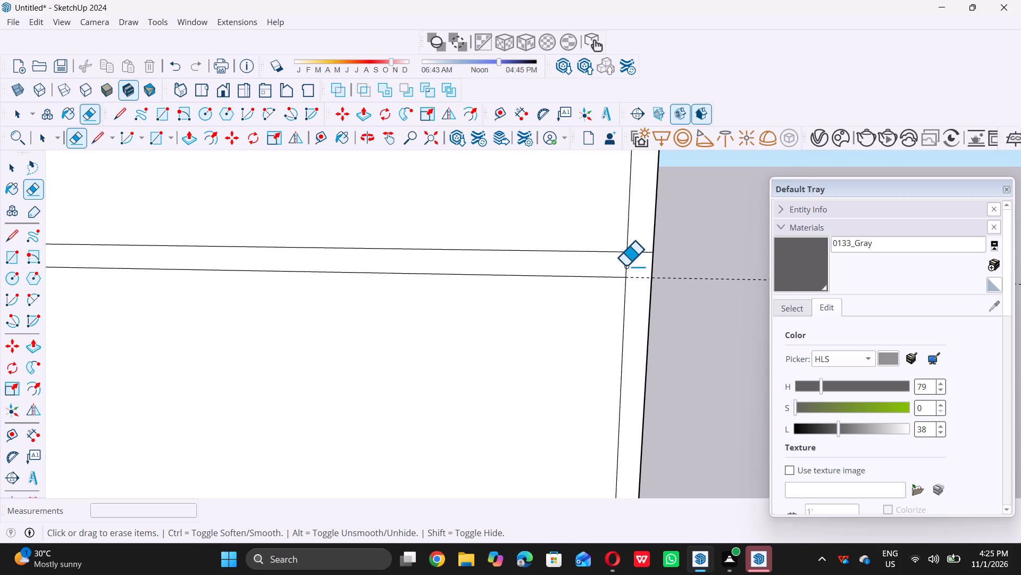
{"action": "double_click", "coordinate": [625, 266]}
{"action": "left_click", "coordinate": [639, 251]}
{"action": "left_click", "coordinate": [641, 277]}
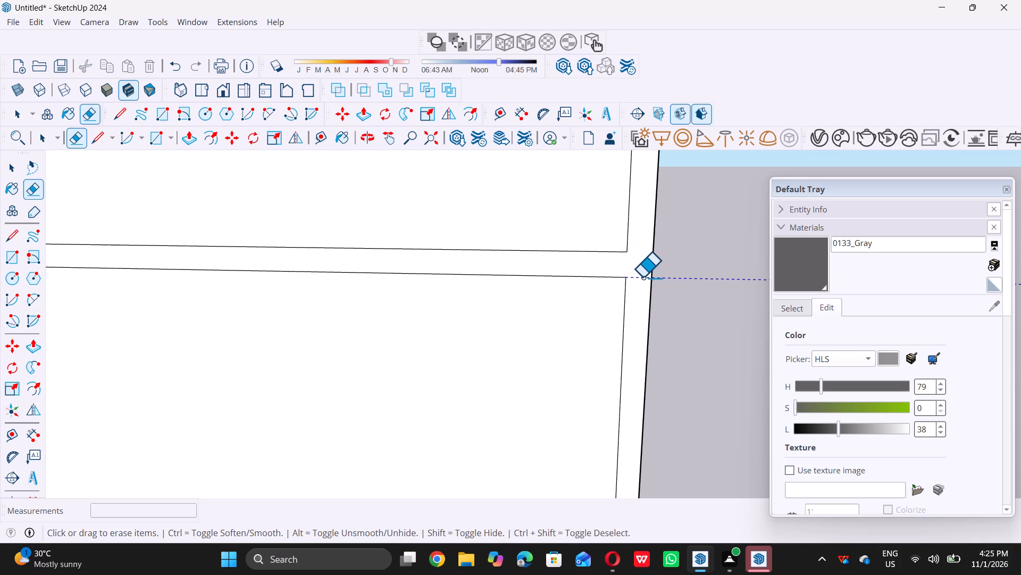
Erase the line segments inside the crossing of the central vertical joint and the second-lowest horizontal joint.
{"action": "scroll", "coordinate": [648, 275], "scroll_direction": "down", "scroll_amount": 13}
{"action": "scroll", "coordinate": [526, 287], "scroll_direction": "up", "scroll_amount": 6}
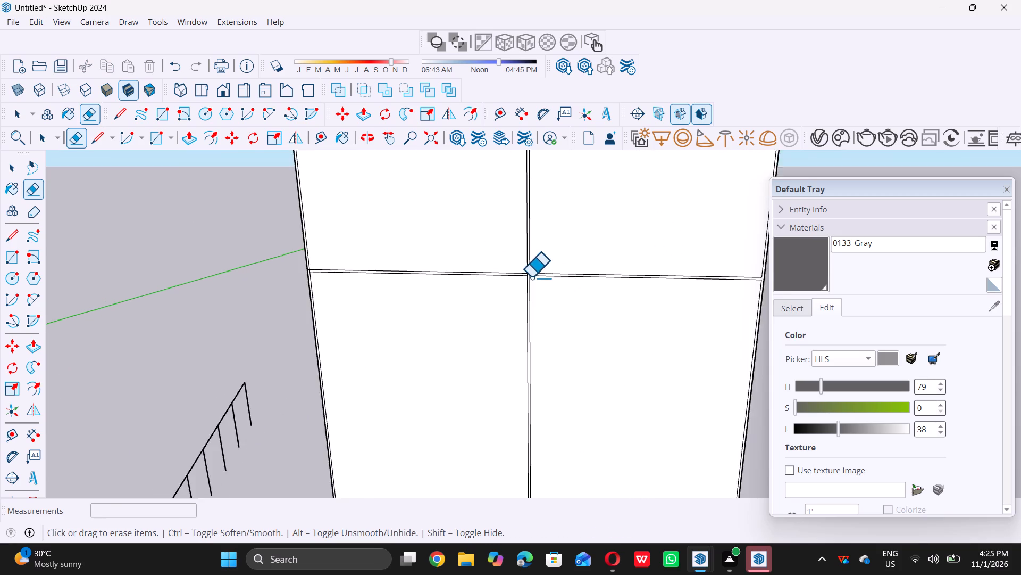
{"action": "scroll", "coordinate": [531, 277], "scroll_direction": "up", "scroll_amount": 20}
{"action": "scroll", "coordinate": [531, 277], "scroll_direction": "up", "scroll_amount": 6}
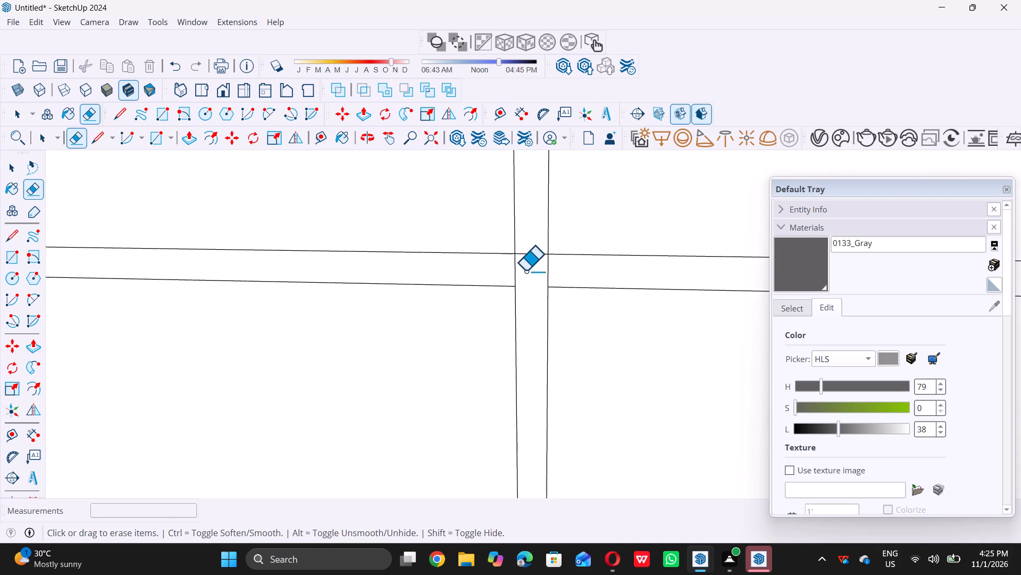
{"action": "scroll", "coordinate": [525, 270], "scroll_direction": "up", "scroll_amount": 8}
{"action": "left_click_drag", "start_coordinate": [480, 276], "coordinate": [606, 270]}
{"action": "left_click", "coordinate": [606, 270]}
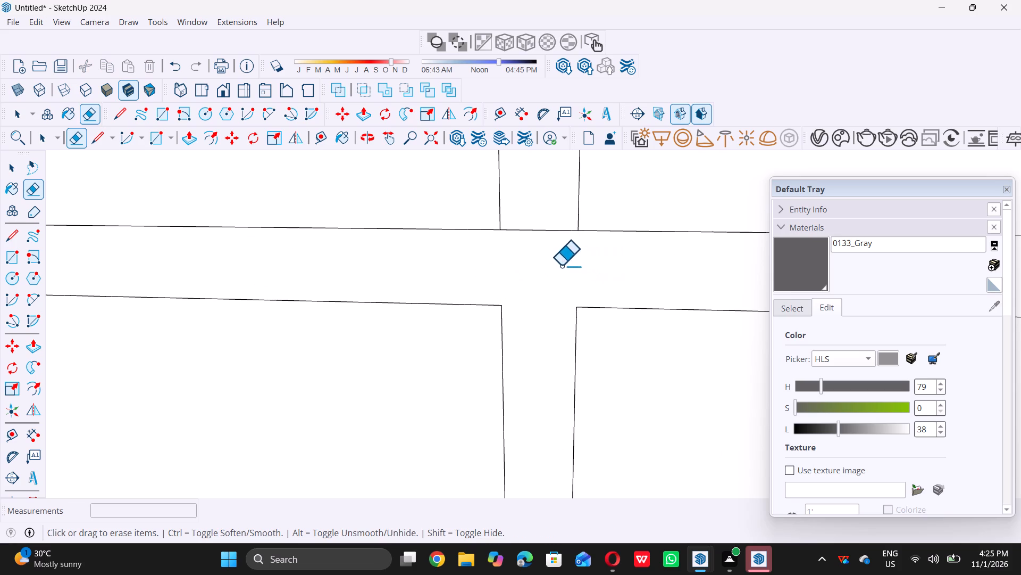
{"action": "double_click", "coordinate": [549, 230]}
At the second-lowest joint, erase the left border line's segment between the joint lines and the upper line's stub at the panel edge.
{"action": "scroll", "coordinate": [551, 236], "scroll_direction": "down", "scroll_amount": 5}
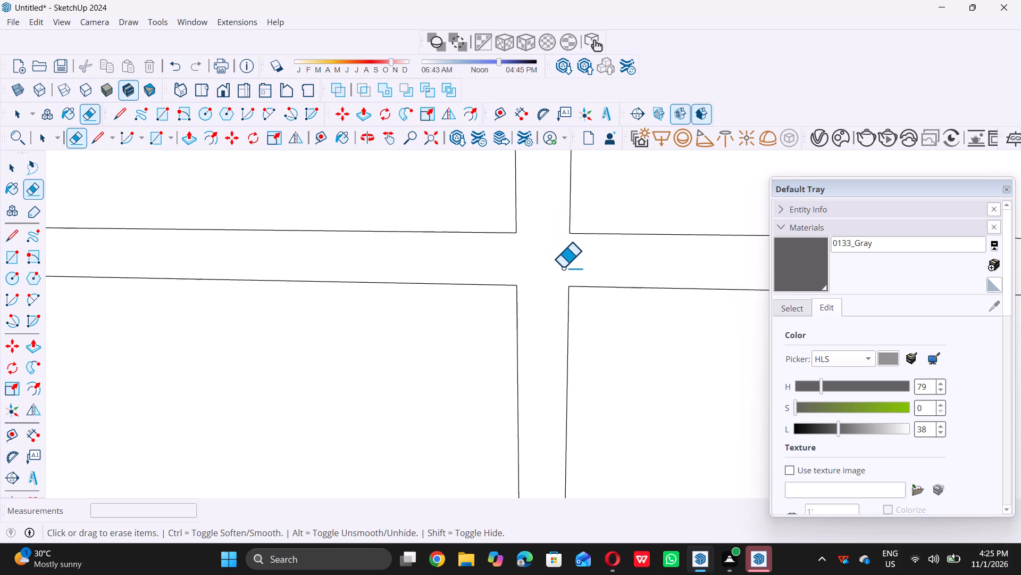
{"action": "scroll", "coordinate": [563, 267], "scroll_direction": "down", "scroll_amount": 20}
{"action": "scroll", "coordinate": [563, 267], "scroll_direction": "down", "scroll_amount": 7}
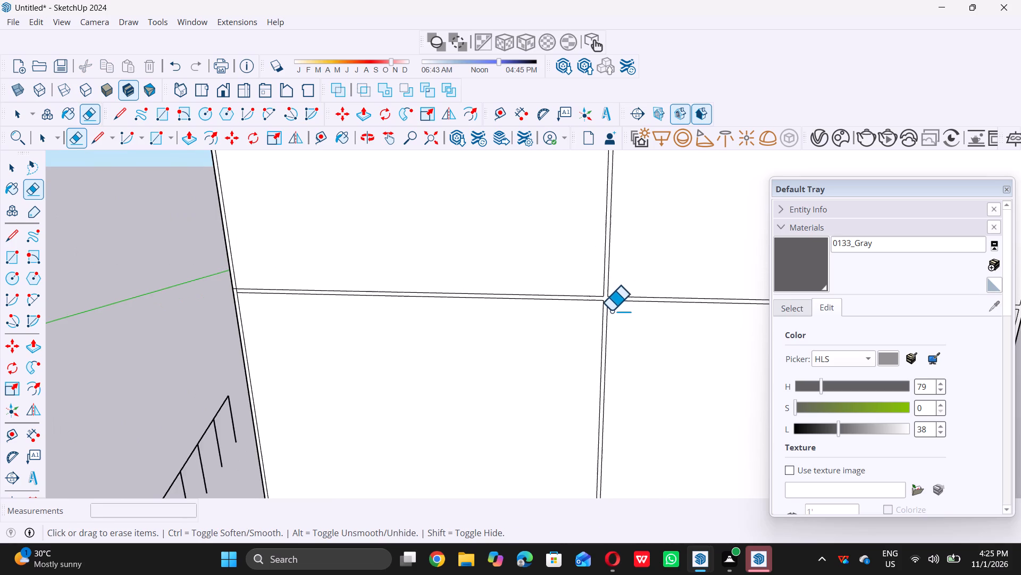
{"action": "scroll", "coordinate": [231, 301], "scroll_direction": "up", "scroll_amount": 5}
{"action": "scroll", "coordinate": [233, 292], "scroll_direction": "down", "scroll_amount": 3}
{"action": "scroll", "coordinate": [287, 299], "scroll_direction": "down", "scroll_amount": 4}
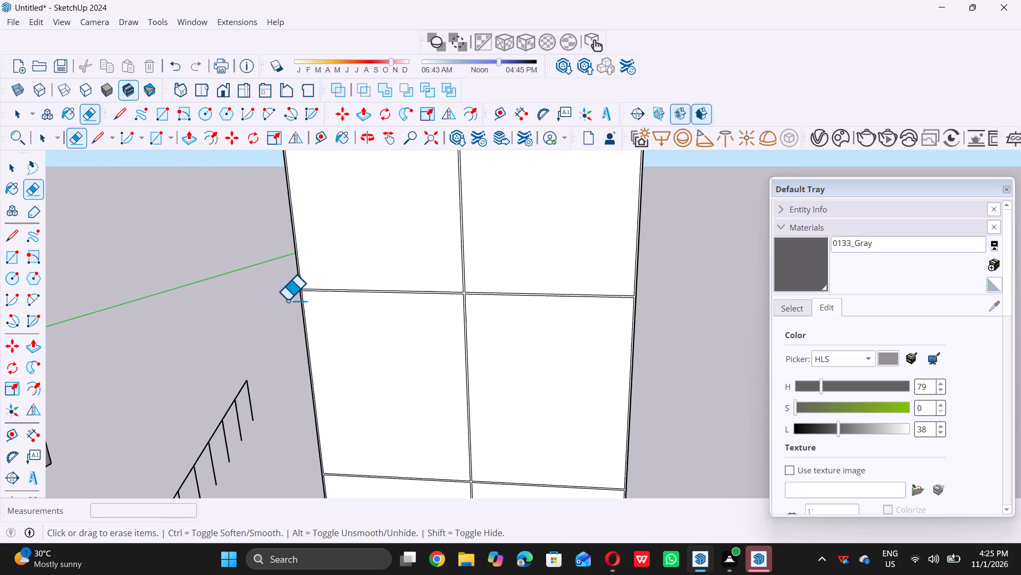
{"action": "scroll", "coordinate": [308, 286], "scroll_direction": "up", "scroll_amount": 20}
{"action": "scroll", "coordinate": [308, 286], "scroll_direction": "up", "scroll_amount": 2}
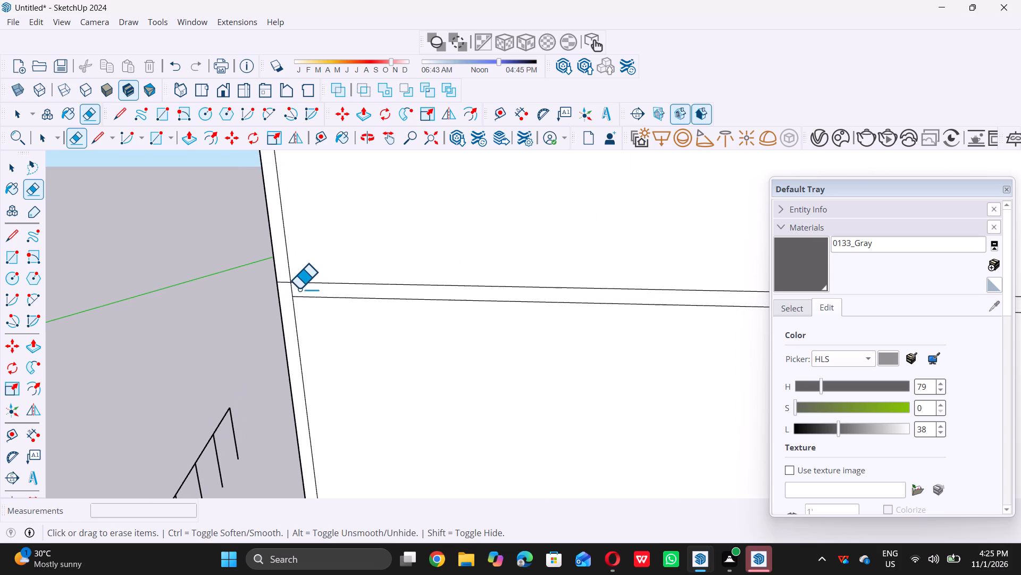
{"action": "scroll", "coordinate": [299, 289], "scroll_direction": "up", "scroll_amount": 5}
{"action": "left_click", "coordinate": [290, 292]}
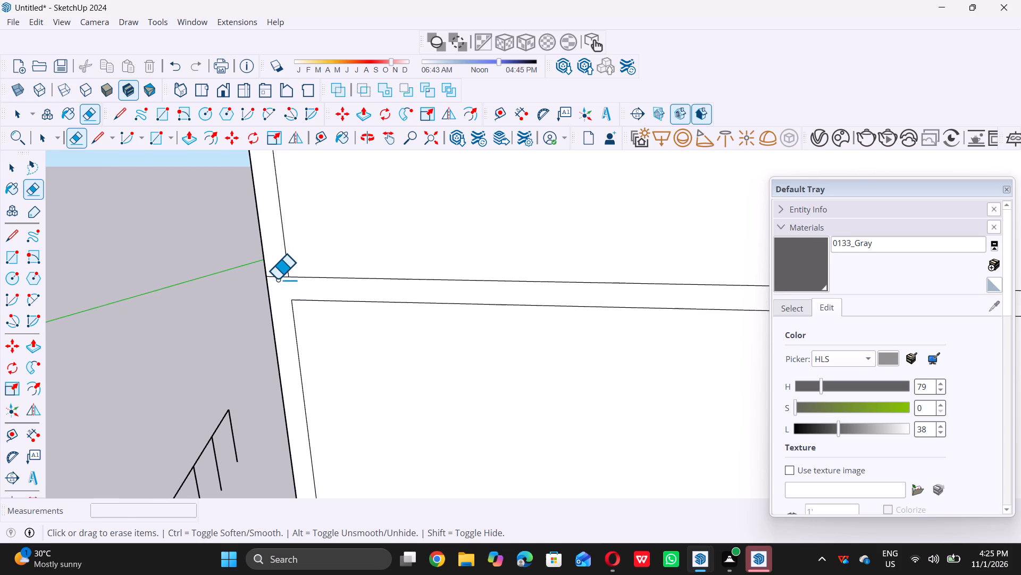
{"action": "left_click", "coordinate": [277, 279]}
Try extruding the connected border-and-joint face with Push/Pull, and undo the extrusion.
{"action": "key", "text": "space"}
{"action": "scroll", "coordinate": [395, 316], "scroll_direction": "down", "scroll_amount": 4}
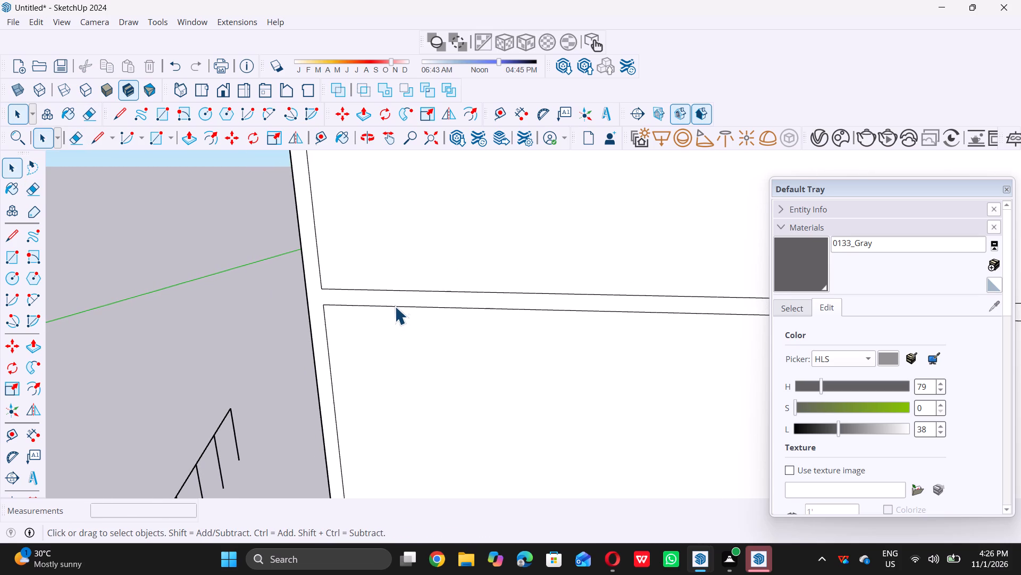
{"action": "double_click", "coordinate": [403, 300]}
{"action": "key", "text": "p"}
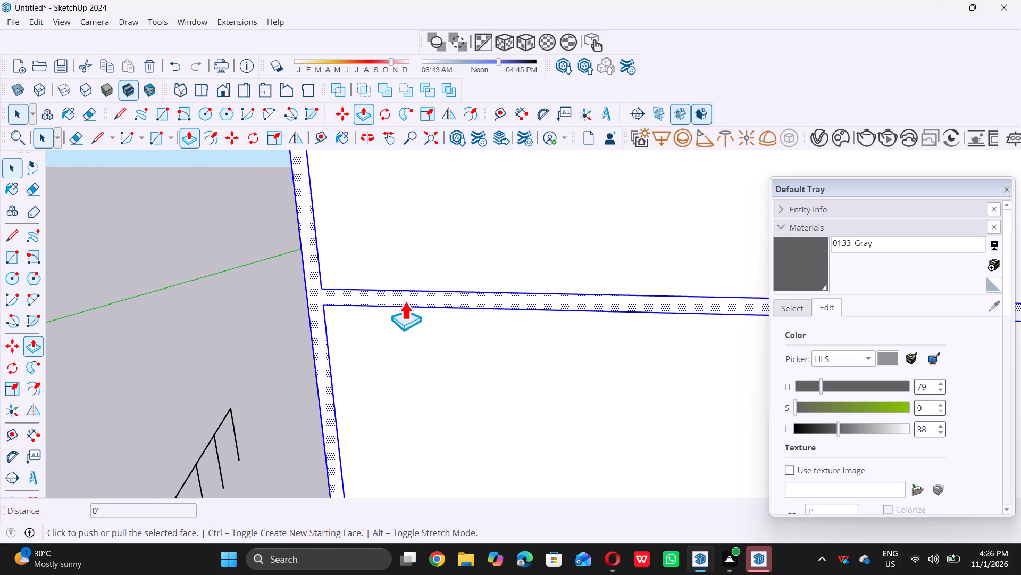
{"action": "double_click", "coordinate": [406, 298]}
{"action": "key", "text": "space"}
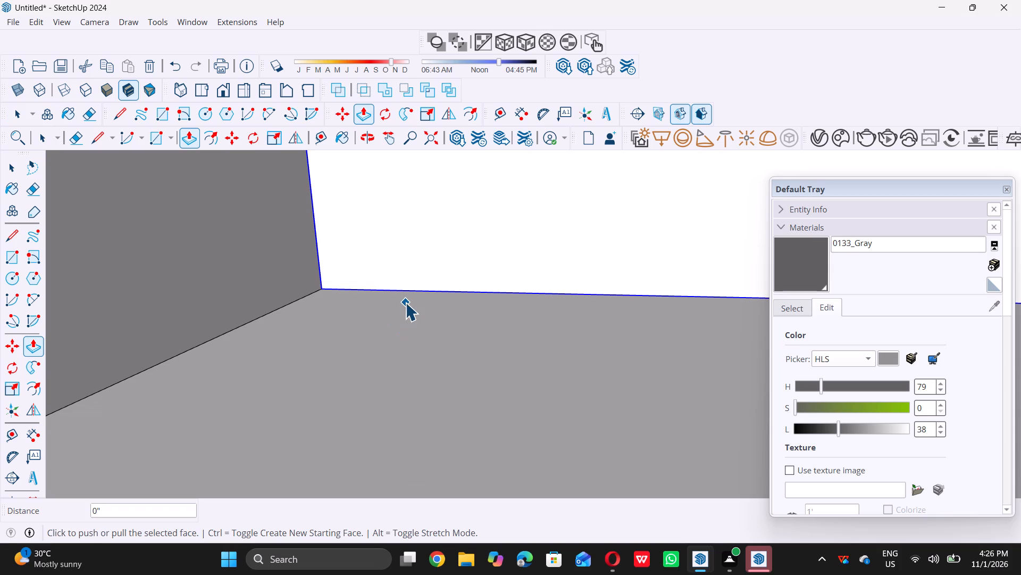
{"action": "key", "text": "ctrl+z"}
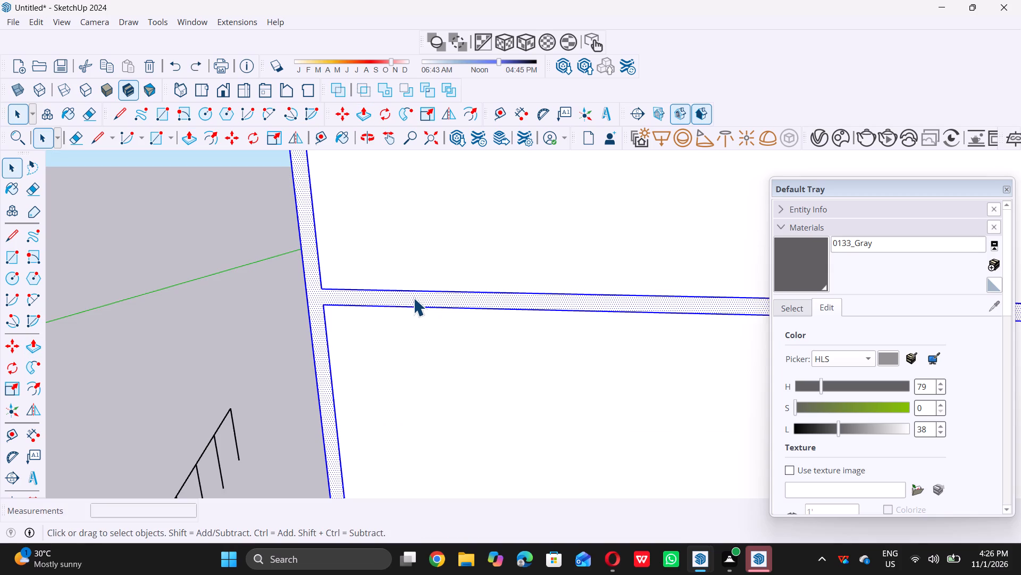
Extrude the connected border-and-joint face outward 0.5" with Push/Pull.
{"action": "key", "text": "p"}
{"action": "left_click", "coordinate": [419, 292]}
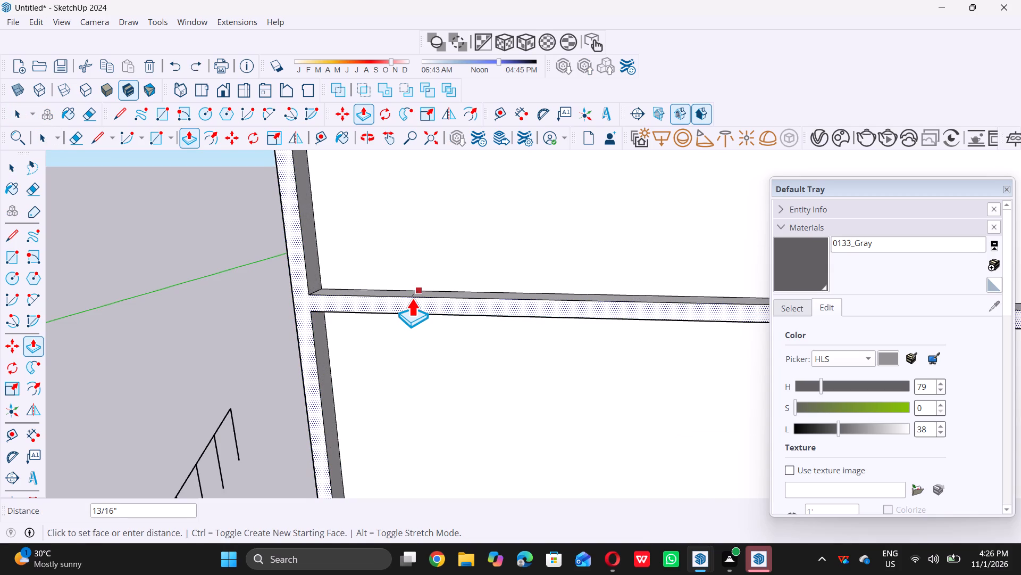
{"action": "type", "text": "0."}
{"action": "key", "text": "5"}
{"action": "key", "text": "shift+quotedbl"}
{"action": "key", "text": "Return"}
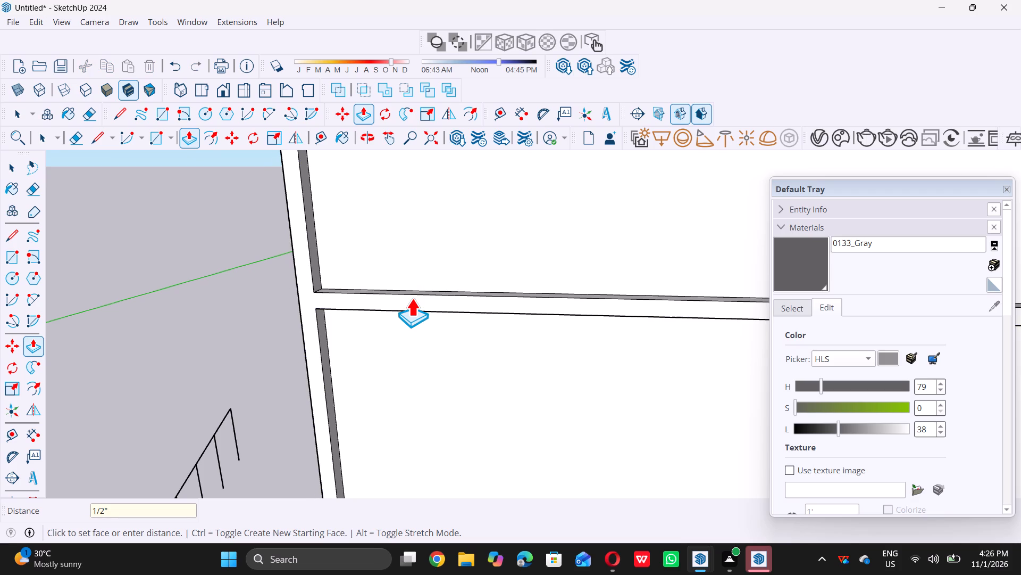
{"action": "key", "text": "space"}
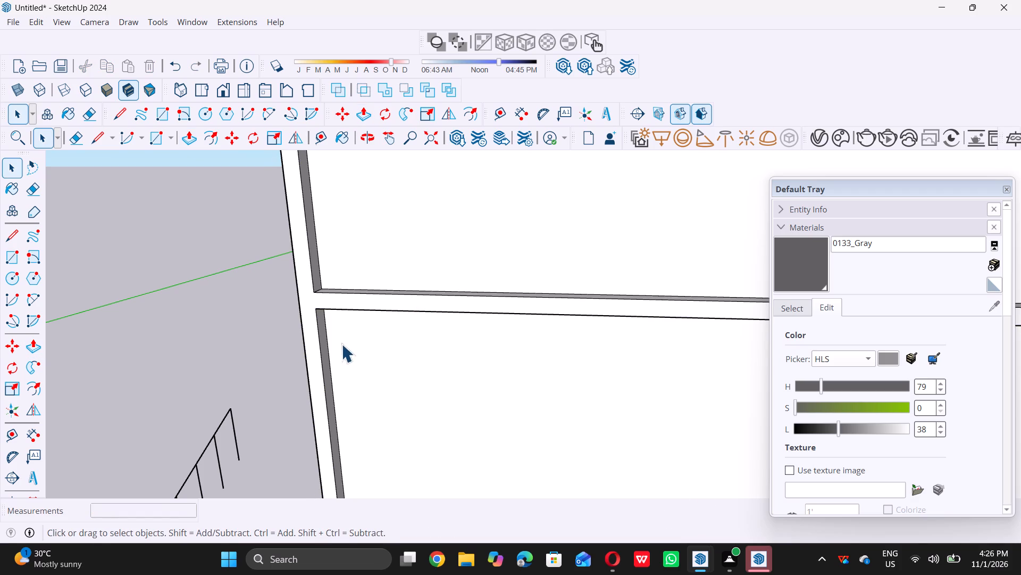
Paint the six cells in the panel's bottom three rows with the translucent blue material from Glass and Mirrors.
{"action": "scroll", "coordinate": [336, 336], "scroll_direction": "down", "scroll_amount": 20}
{"action": "scroll", "coordinate": [336, 336], "scroll_direction": "down", "scroll_amount": 6}
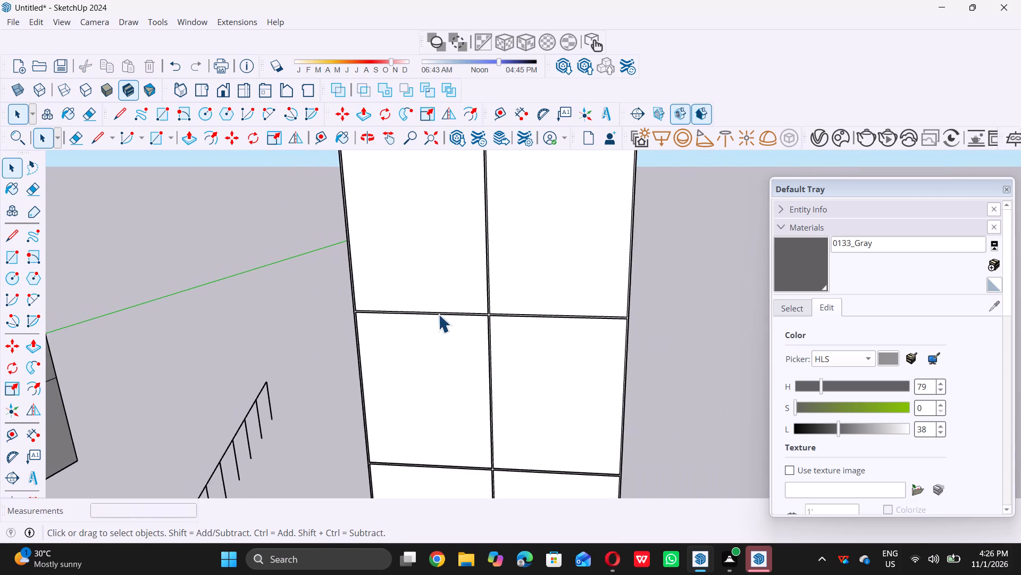
{"action": "scroll", "coordinate": [438, 314], "scroll_direction": "down", "scroll_amount": 19}
{"action": "scroll", "coordinate": [493, 318], "scroll_direction": "down", "scroll_amount": 4}
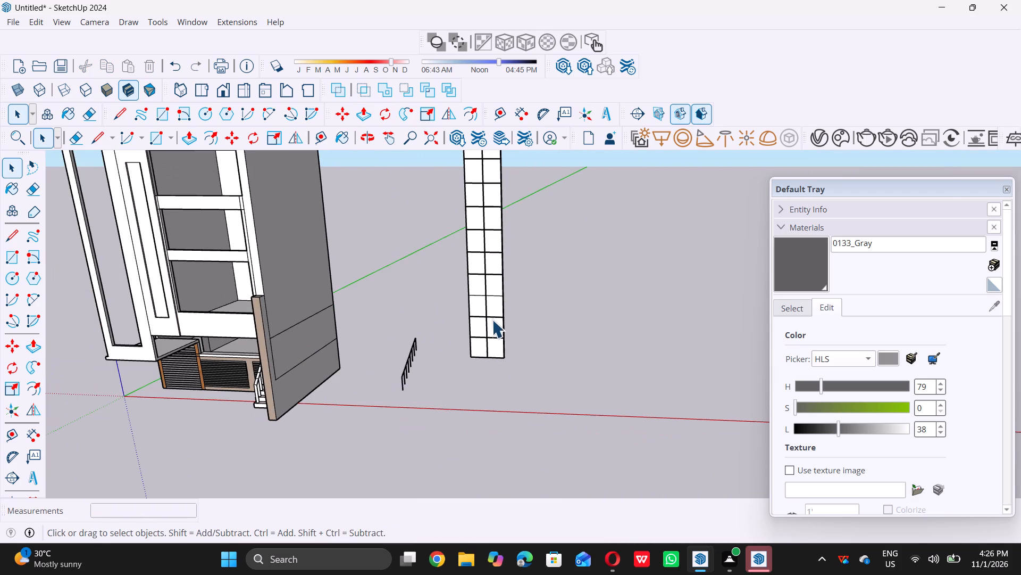
{"action": "scroll", "coordinate": [829, 348], "scroll_direction": "down", "scroll_amount": 8}
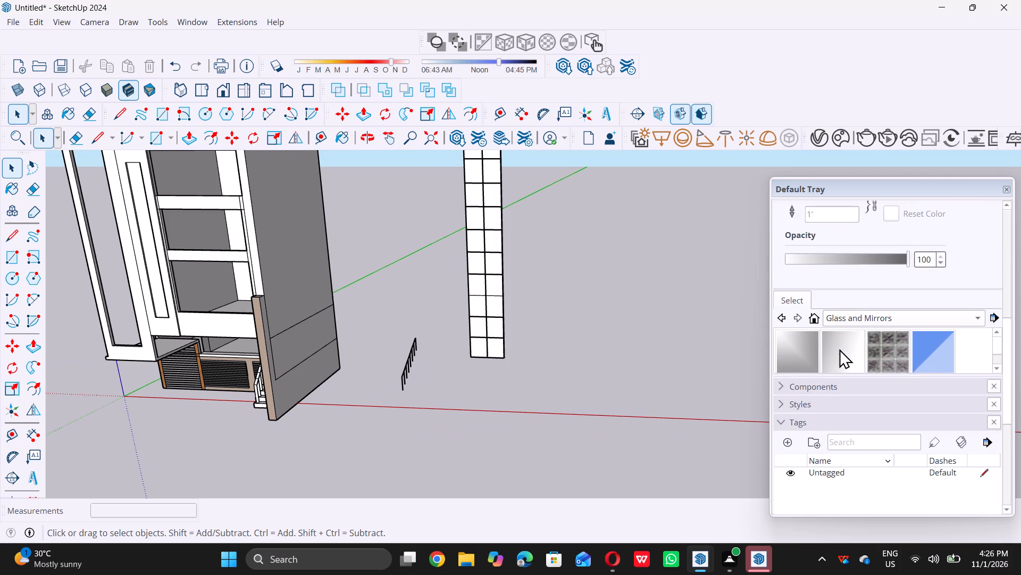
{"action": "left_click", "coordinate": [925, 354]}
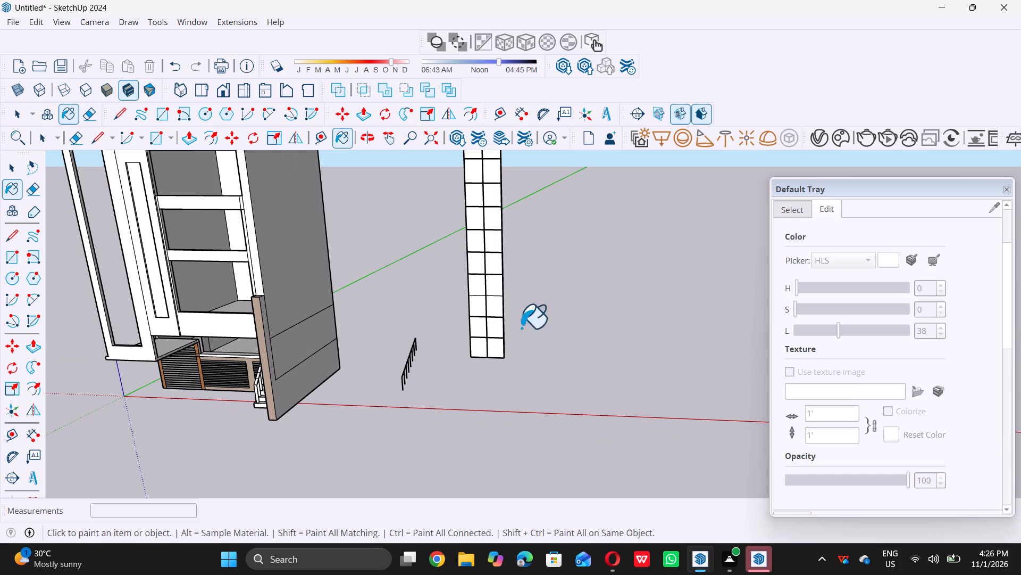
{"action": "scroll", "coordinate": [488, 313], "scroll_direction": "up", "scroll_amount": 3}
{"action": "left_click", "coordinate": [492, 306]}
{"action": "left_click", "coordinate": [473, 311]}
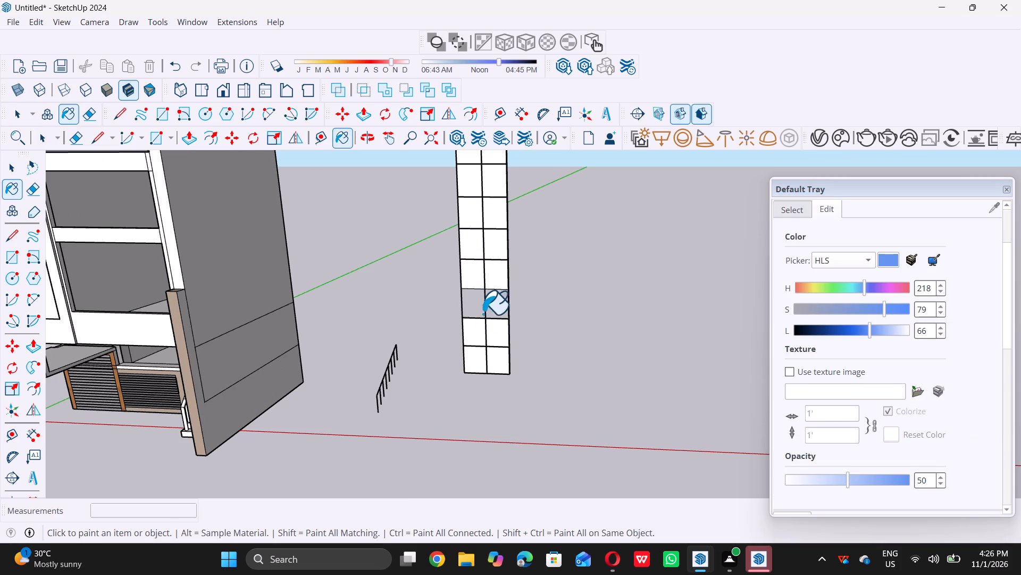
{"action": "left_click", "coordinate": [493, 332]}
{"action": "double_click", "coordinate": [474, 331]}
{"action": "left_click", "coordinate": [492, 362]}
{"action": "double_click", "coordinate": [476, 358]}
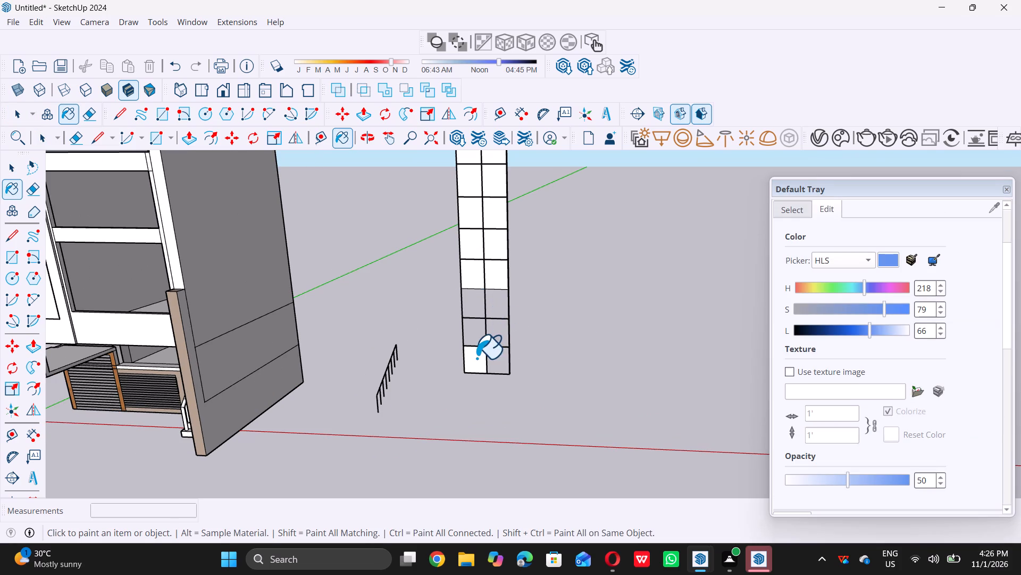
Paint both columns of cells in the third to seventh rows from the top with the same translucent blue glass.
{"action": "left_click", "coordinate": [492, 269]}
{"action": "left_click", "coordinate": [472, 273]}
{"action": "double_click", "coordinate": [500, 247]}
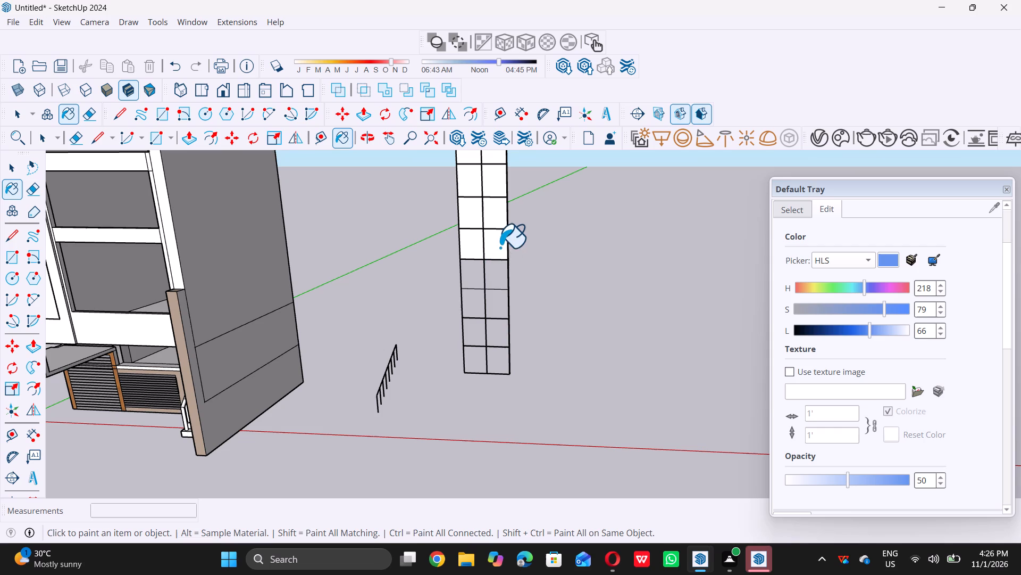
{"action": "left_click", "coordinate": [470, 247]}
{"action": "scroll", "coordinate": [476, 314], "scroll_direction": "down", "scroll_amount": 5}
{"action": "scroll", "coordinate": [487, 270], "scroll_direction": "up", "scroll_amount": 4}
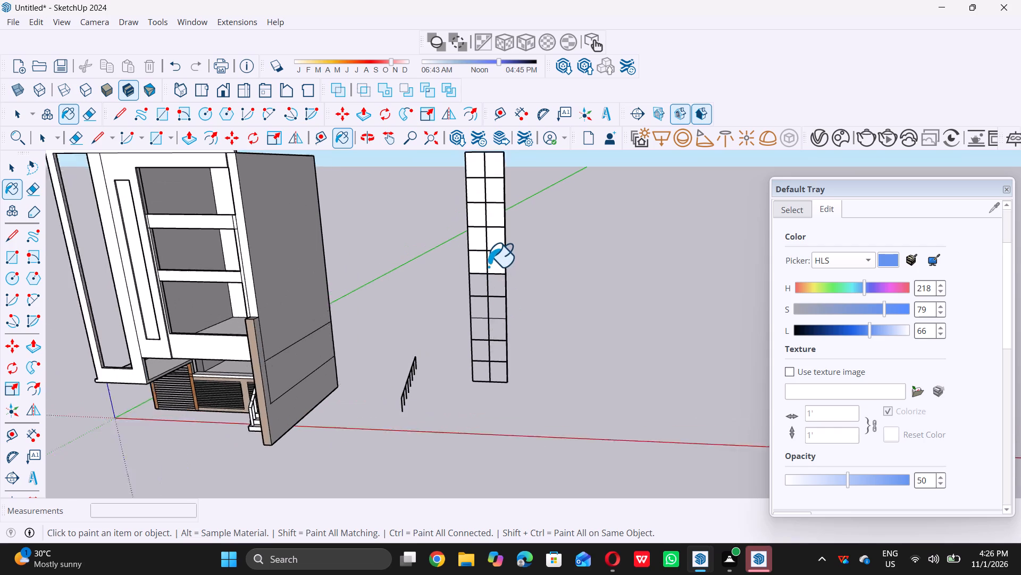
{"action": "double_click", "coordinate": [498, 261]}
{"action": "left_click", "coordinate": [476, 264]}
{"action": "double_click", "coordinate": [479, 244]}
{"action": "triple_click", "coordinate": [496, 238]}
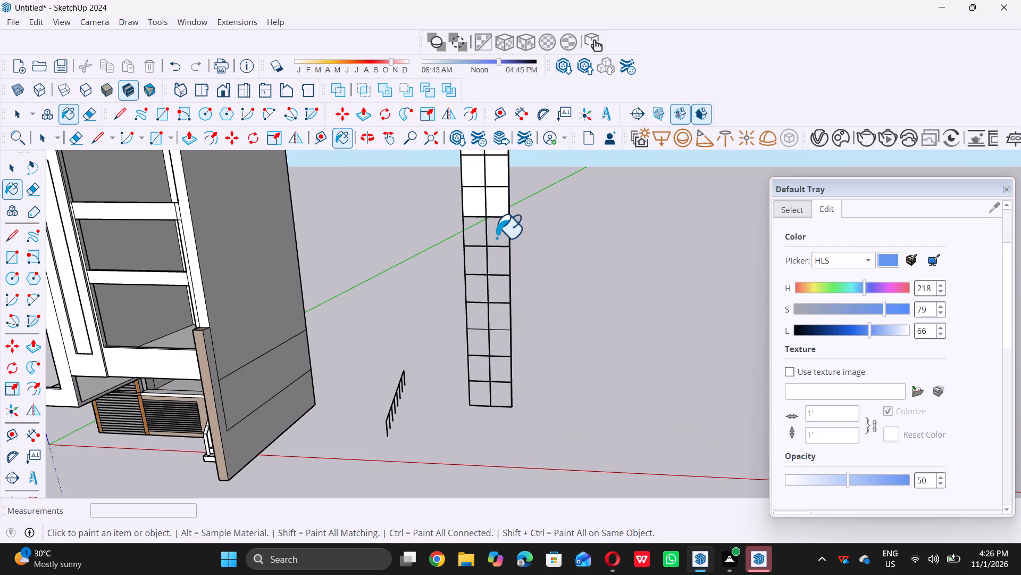
{"action": "double_click", "coordinate": [489, 209]}
{"action": "double_click", "coordinate": [475, 207]}
{"action": "scroll", "coordinate": [497, 340], "scroll_direction": "down", "scroll_amount": 4}
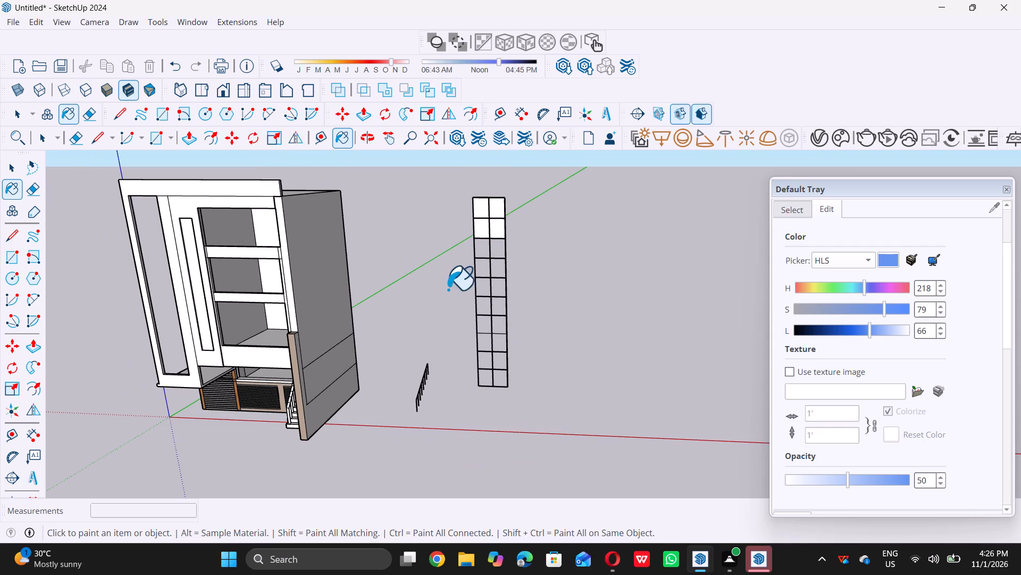
Paint the four cells in the panel's top two rows with the translucent blue glass.
{"action": "scroll", "coordinate": [487, 210], "scroll_direction": "up", "scroll_amount": 8}
{"action": "double_click", "coordinate": [501, 210]}
{"action": "left_click", "coordinate": [500, 241]}
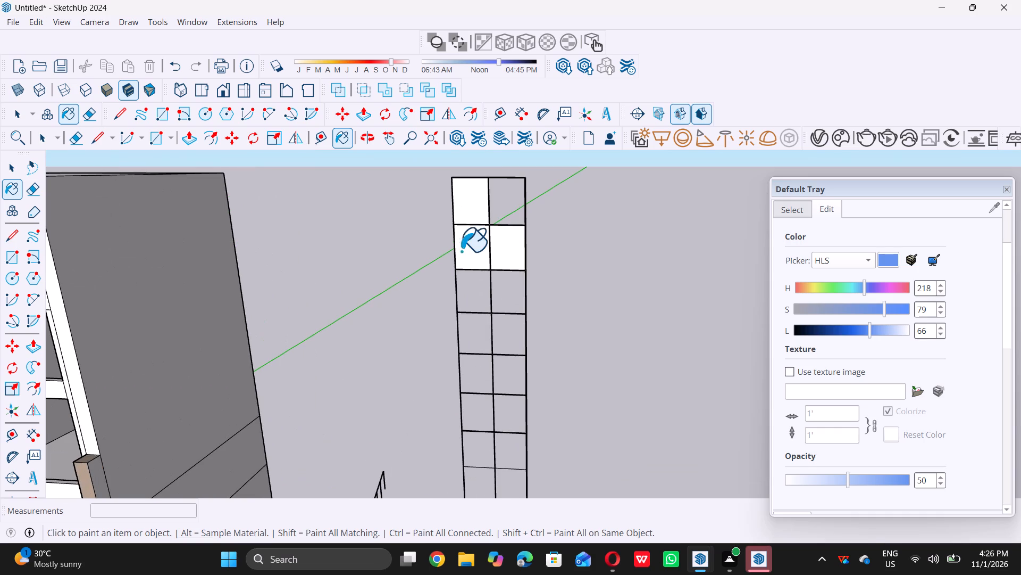
{"action": "double_click", "coordinate": [455, 252]}
{"action": "left_click_drag", "start_coordinate": [475, 247], "coordinate": [482, 244]}
{"action": "left_click", "coordinate": [469, 206]}
{"action": "double_click", "coordinate": [473, 202]}
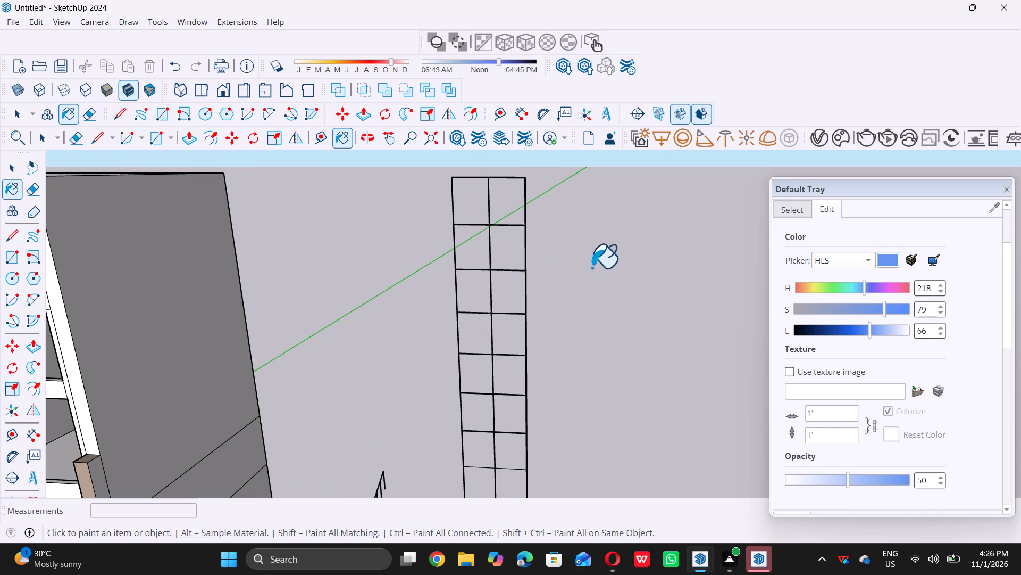
{"action": "key", "text": "space"}
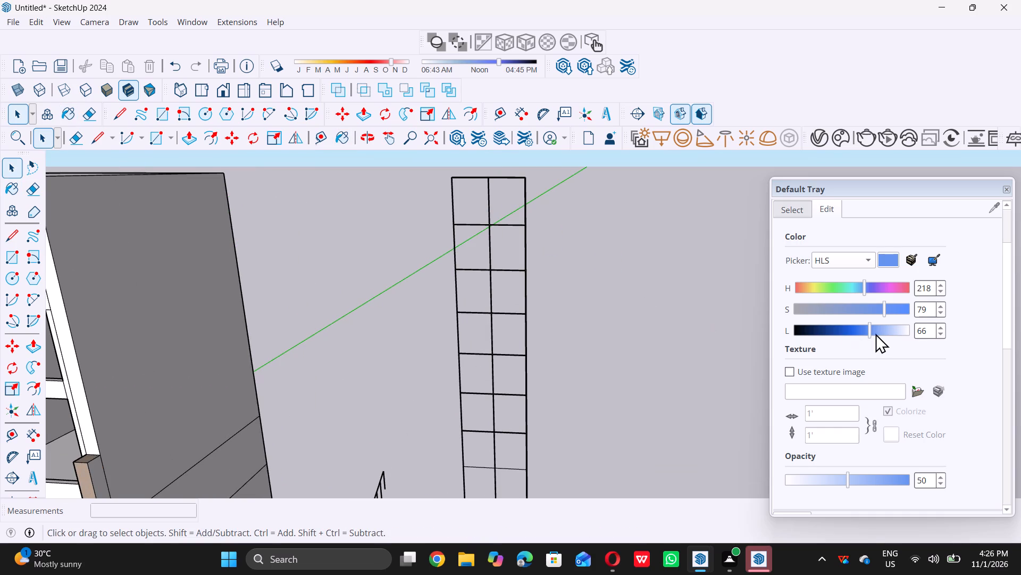
Adjust the blue glass material's colour to saturation 63 and lightness 61.
{"action": "double_click", "coordinate": [871, 331]}
{"action": "left_click_drag", "start_coordinate": [867, 330], "coordinate": [856, 332]}
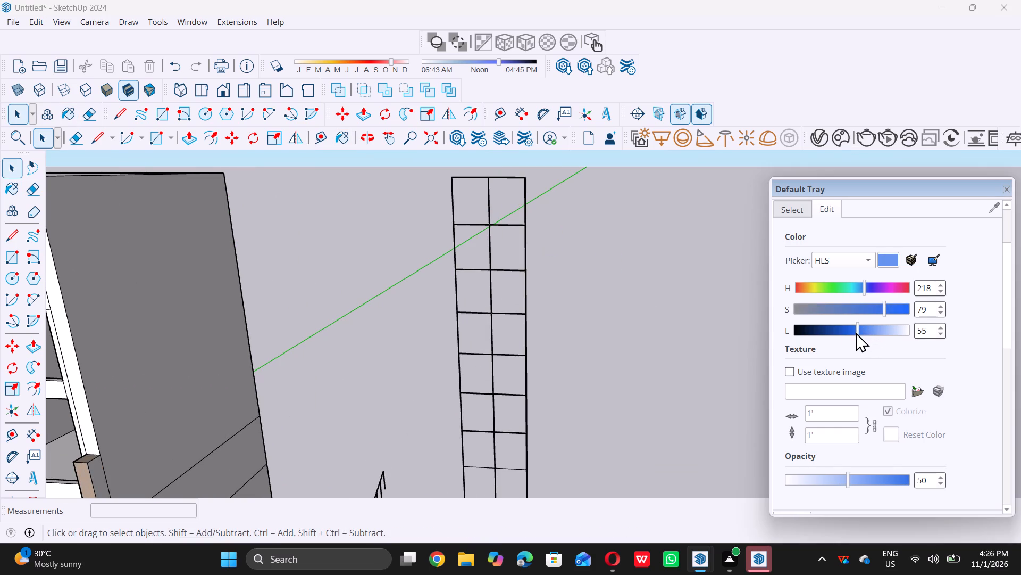
{"action": "left_click_drag", "start_coordinate": [856, 332], "coordinate": [813, 329]}
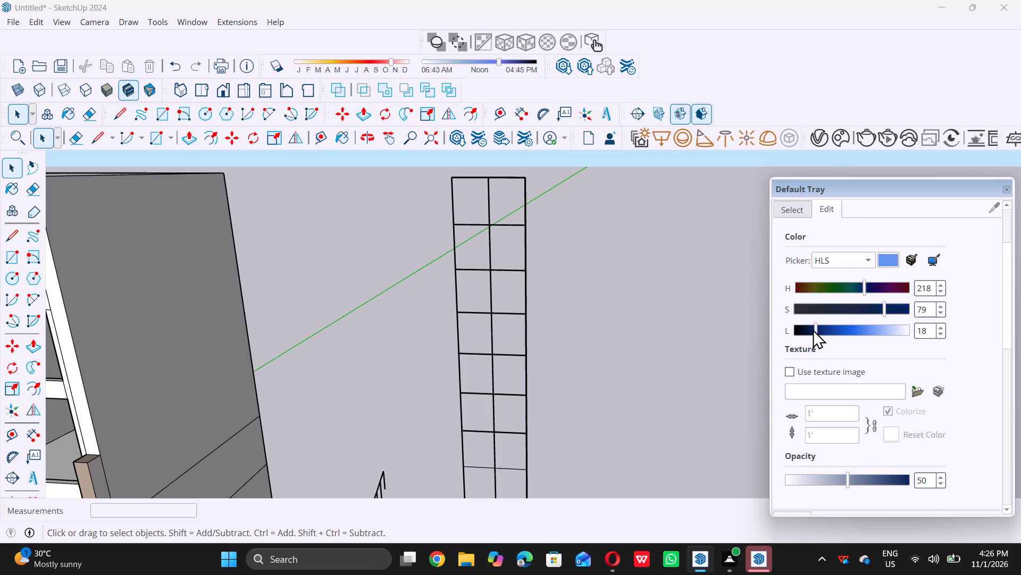
{"action": "left_click_drag", "start_coordinate": [813, 329], "coordinate": [883, 328]}
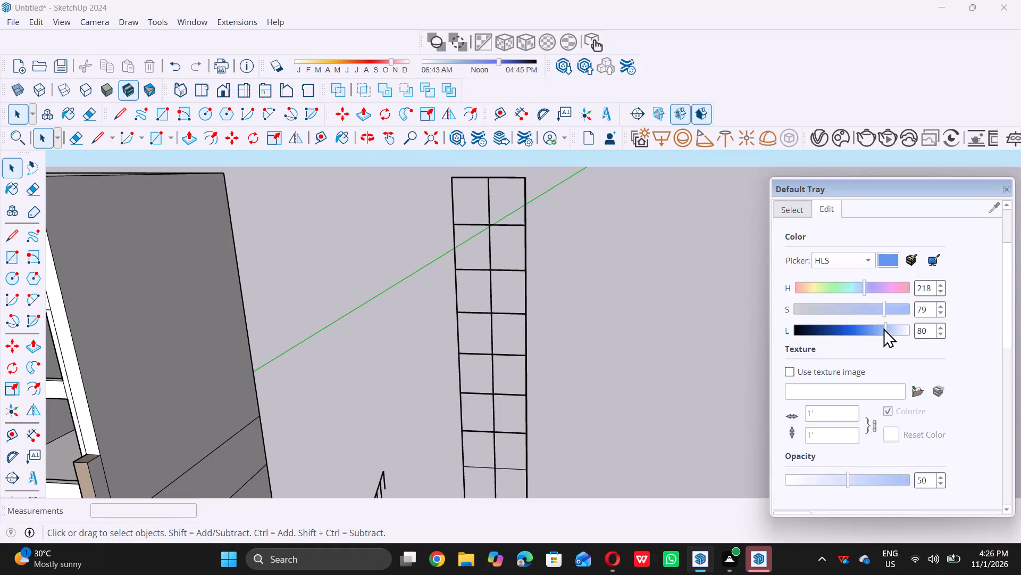
{"action": "left_click_drag", "start_coordinate": [883, 328], "coordinate": [846, 327]}
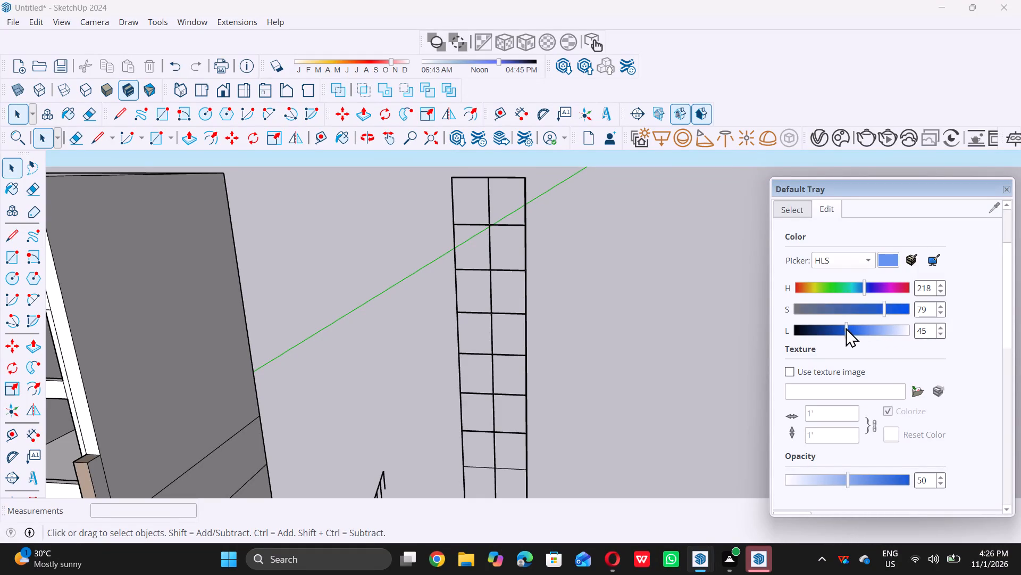
{"action": "left_click_drag", "start_coordinate": [846, 327], "coordinate": [861, 322]}
{"action": "left_click", "coordinate": [861, 322]}
{"action": "left_click_drag", "start_coordinate": [881, 304], "coordinate": [867, 305]}
{"action": "left_click", "coordinate": [867, 305]}
{"action": "left_click", "coordinate": [860, 330]}
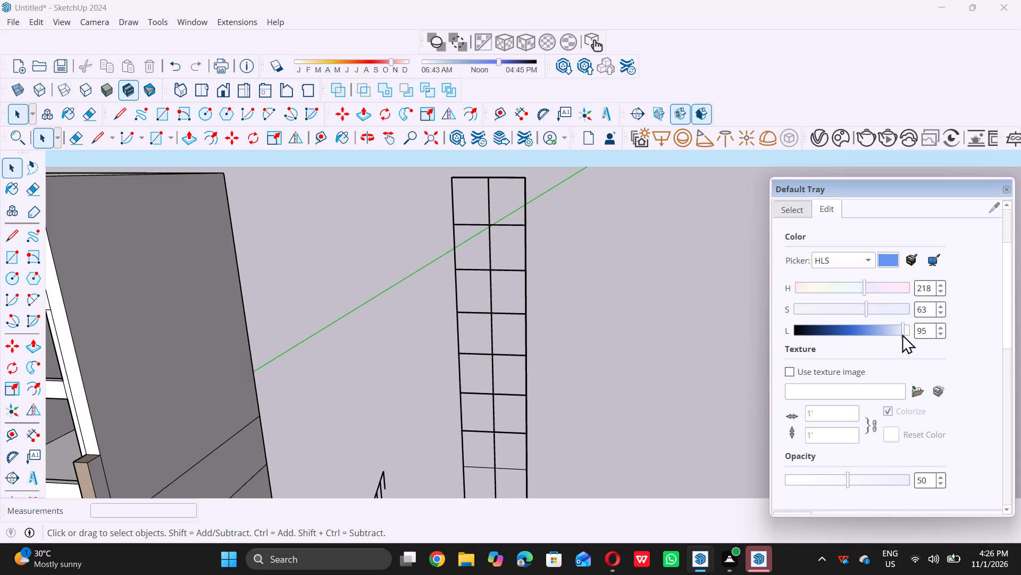
{"action": "left_click", "coordinate": [863, 327]}
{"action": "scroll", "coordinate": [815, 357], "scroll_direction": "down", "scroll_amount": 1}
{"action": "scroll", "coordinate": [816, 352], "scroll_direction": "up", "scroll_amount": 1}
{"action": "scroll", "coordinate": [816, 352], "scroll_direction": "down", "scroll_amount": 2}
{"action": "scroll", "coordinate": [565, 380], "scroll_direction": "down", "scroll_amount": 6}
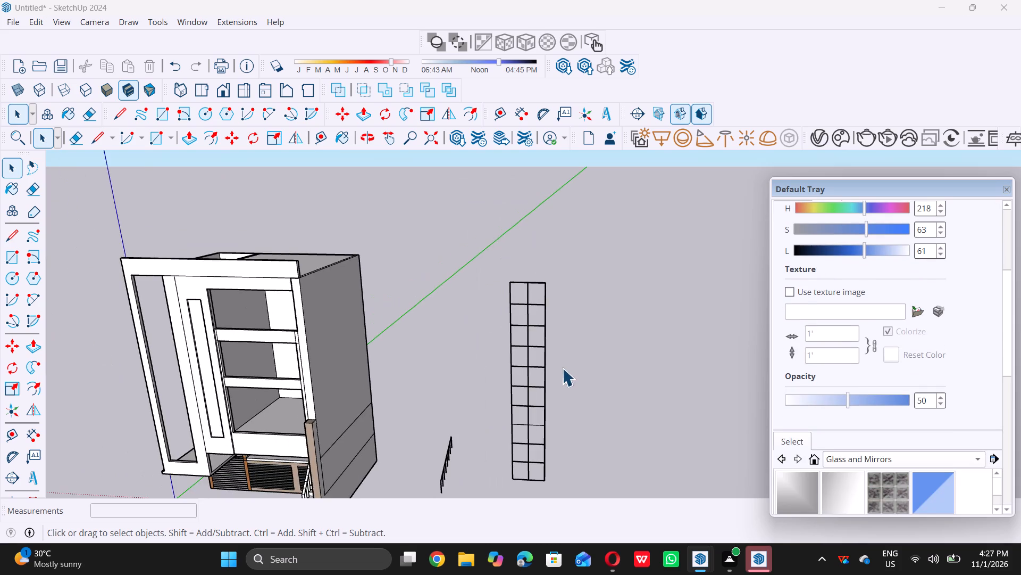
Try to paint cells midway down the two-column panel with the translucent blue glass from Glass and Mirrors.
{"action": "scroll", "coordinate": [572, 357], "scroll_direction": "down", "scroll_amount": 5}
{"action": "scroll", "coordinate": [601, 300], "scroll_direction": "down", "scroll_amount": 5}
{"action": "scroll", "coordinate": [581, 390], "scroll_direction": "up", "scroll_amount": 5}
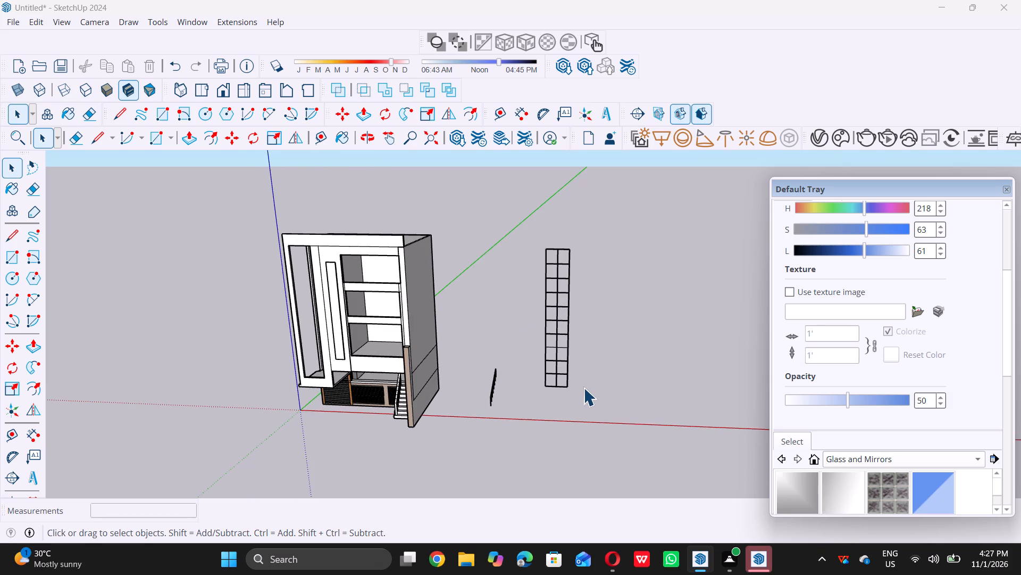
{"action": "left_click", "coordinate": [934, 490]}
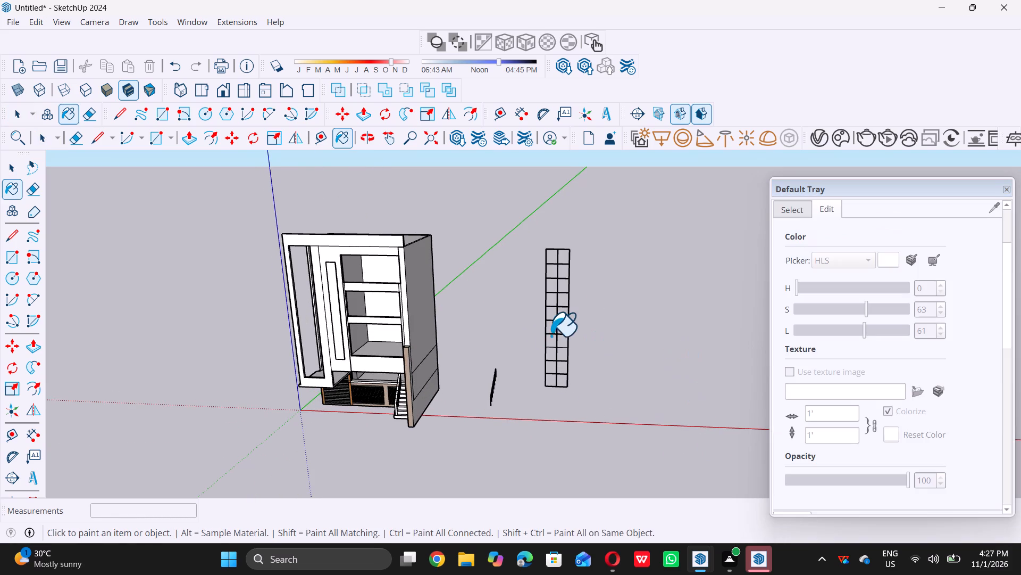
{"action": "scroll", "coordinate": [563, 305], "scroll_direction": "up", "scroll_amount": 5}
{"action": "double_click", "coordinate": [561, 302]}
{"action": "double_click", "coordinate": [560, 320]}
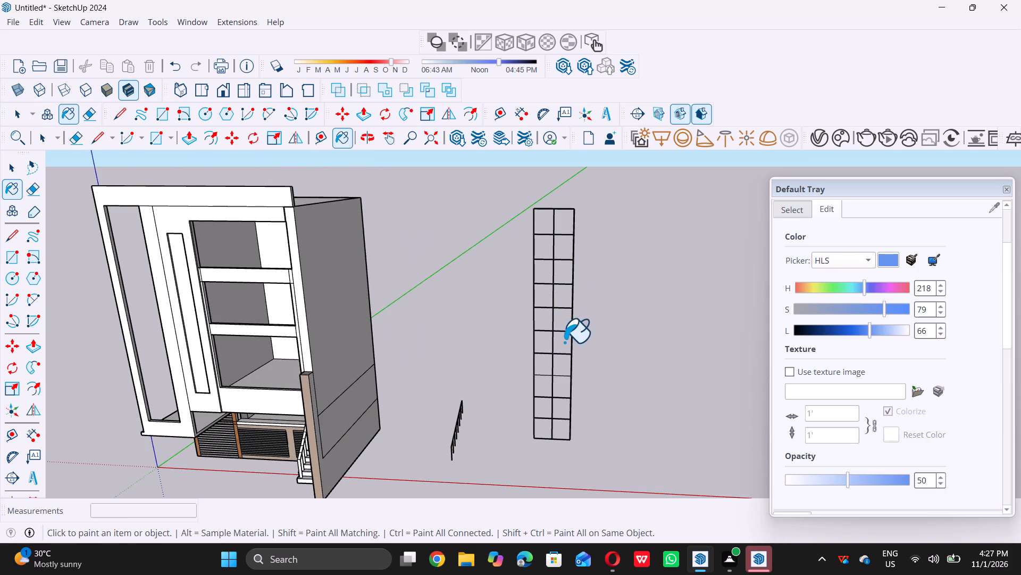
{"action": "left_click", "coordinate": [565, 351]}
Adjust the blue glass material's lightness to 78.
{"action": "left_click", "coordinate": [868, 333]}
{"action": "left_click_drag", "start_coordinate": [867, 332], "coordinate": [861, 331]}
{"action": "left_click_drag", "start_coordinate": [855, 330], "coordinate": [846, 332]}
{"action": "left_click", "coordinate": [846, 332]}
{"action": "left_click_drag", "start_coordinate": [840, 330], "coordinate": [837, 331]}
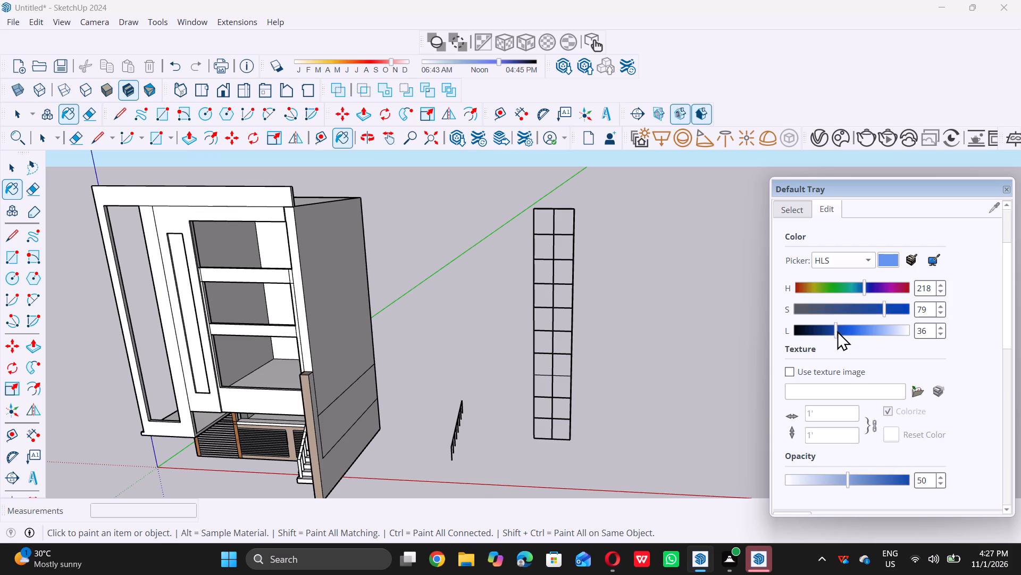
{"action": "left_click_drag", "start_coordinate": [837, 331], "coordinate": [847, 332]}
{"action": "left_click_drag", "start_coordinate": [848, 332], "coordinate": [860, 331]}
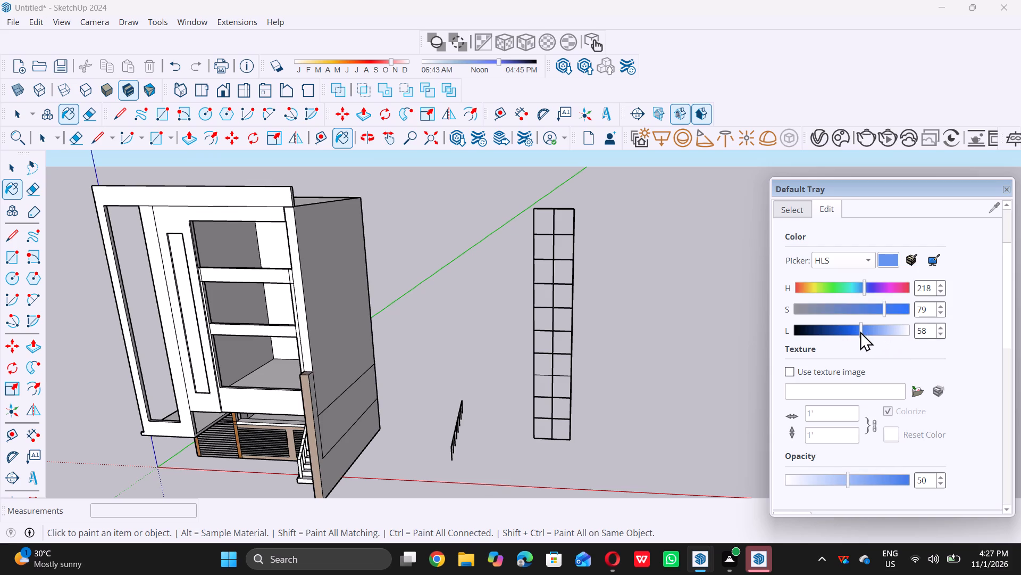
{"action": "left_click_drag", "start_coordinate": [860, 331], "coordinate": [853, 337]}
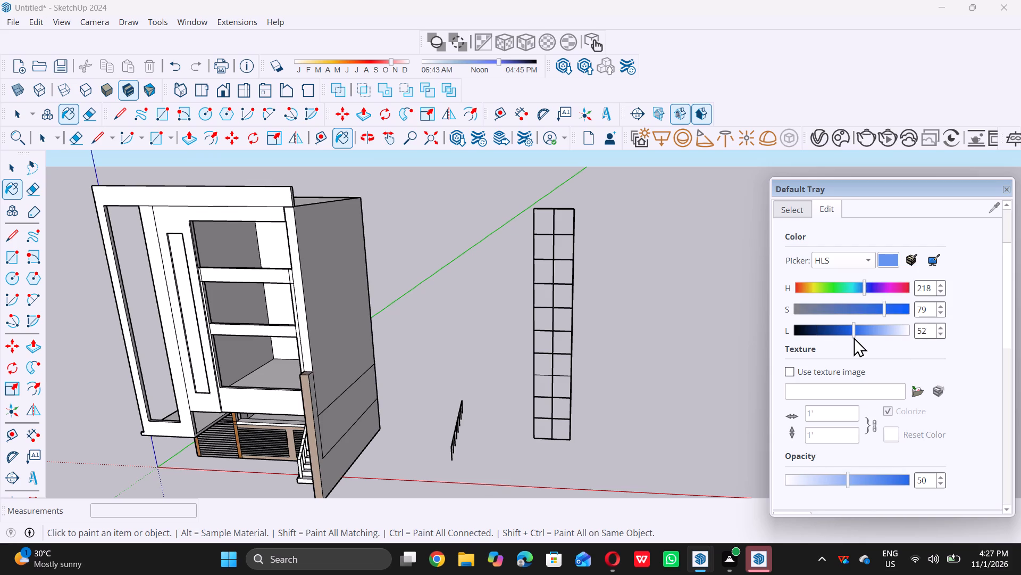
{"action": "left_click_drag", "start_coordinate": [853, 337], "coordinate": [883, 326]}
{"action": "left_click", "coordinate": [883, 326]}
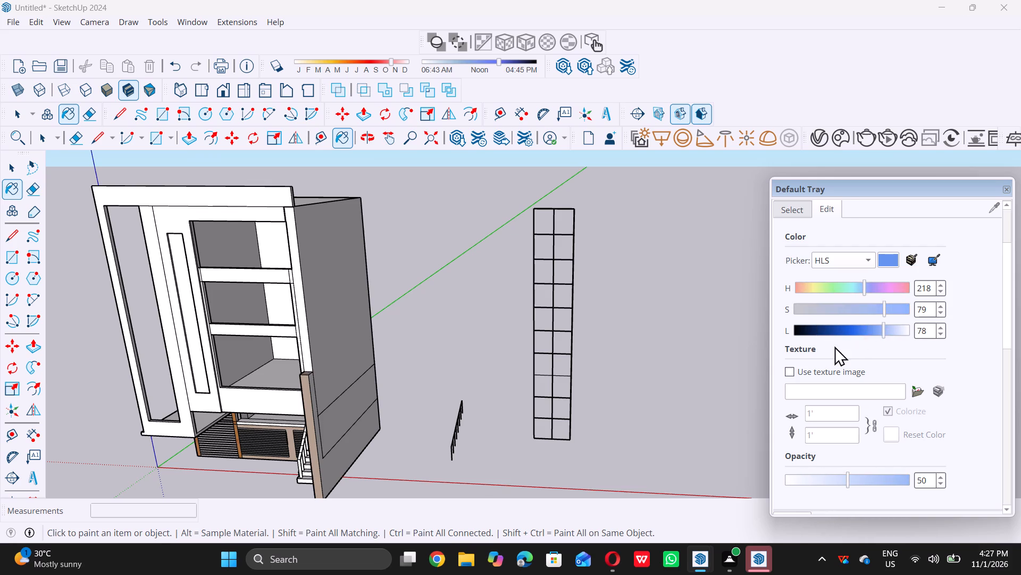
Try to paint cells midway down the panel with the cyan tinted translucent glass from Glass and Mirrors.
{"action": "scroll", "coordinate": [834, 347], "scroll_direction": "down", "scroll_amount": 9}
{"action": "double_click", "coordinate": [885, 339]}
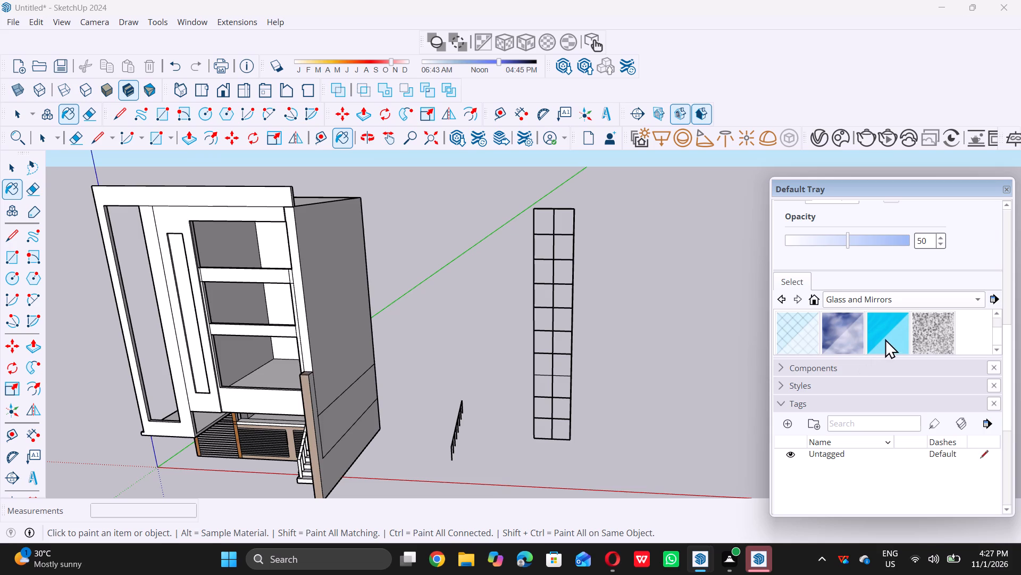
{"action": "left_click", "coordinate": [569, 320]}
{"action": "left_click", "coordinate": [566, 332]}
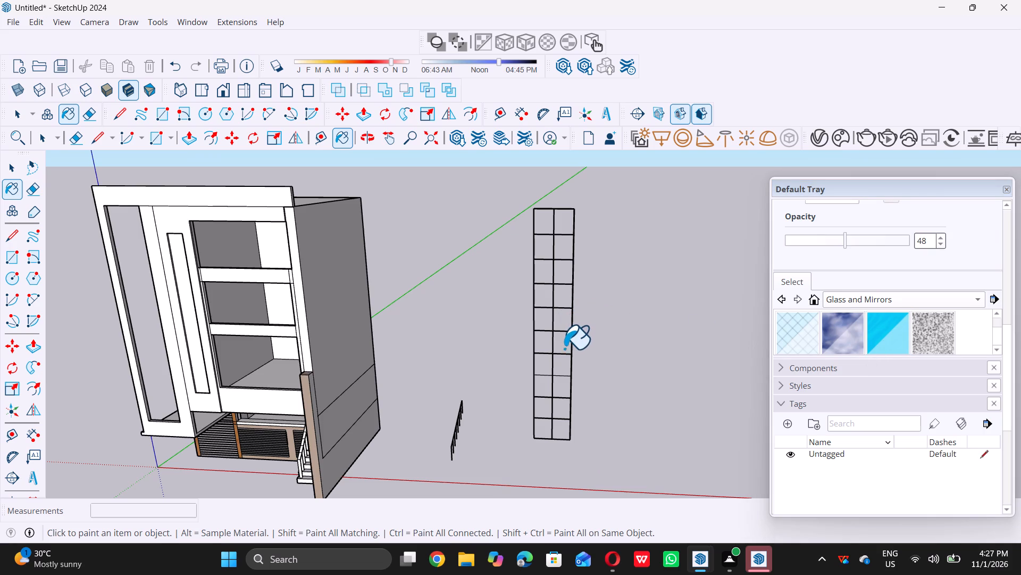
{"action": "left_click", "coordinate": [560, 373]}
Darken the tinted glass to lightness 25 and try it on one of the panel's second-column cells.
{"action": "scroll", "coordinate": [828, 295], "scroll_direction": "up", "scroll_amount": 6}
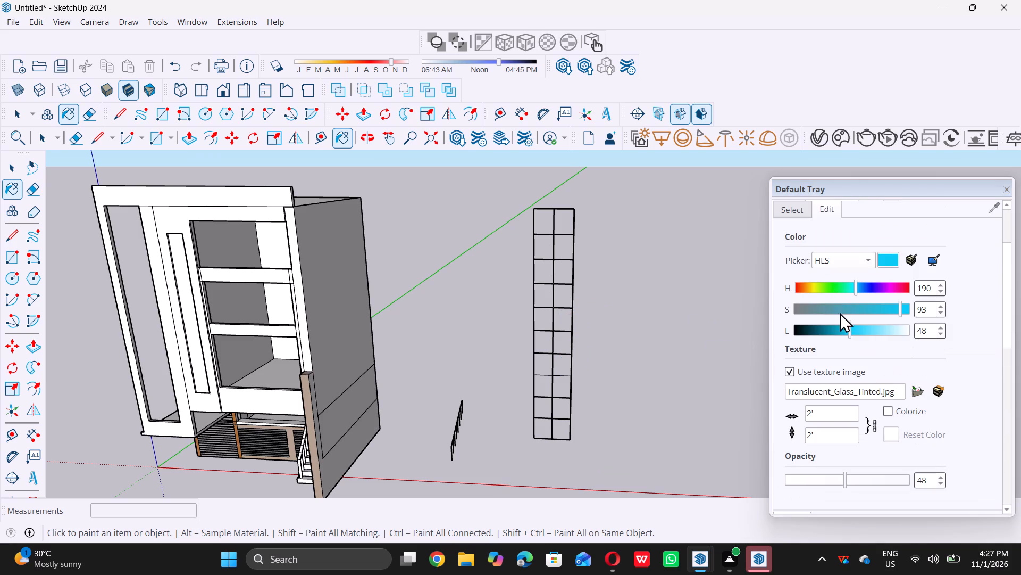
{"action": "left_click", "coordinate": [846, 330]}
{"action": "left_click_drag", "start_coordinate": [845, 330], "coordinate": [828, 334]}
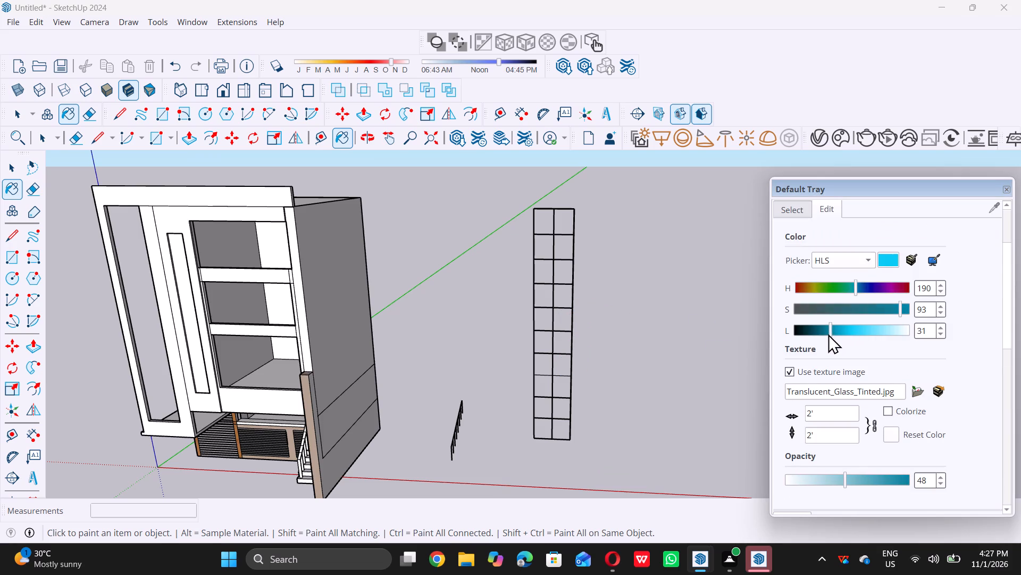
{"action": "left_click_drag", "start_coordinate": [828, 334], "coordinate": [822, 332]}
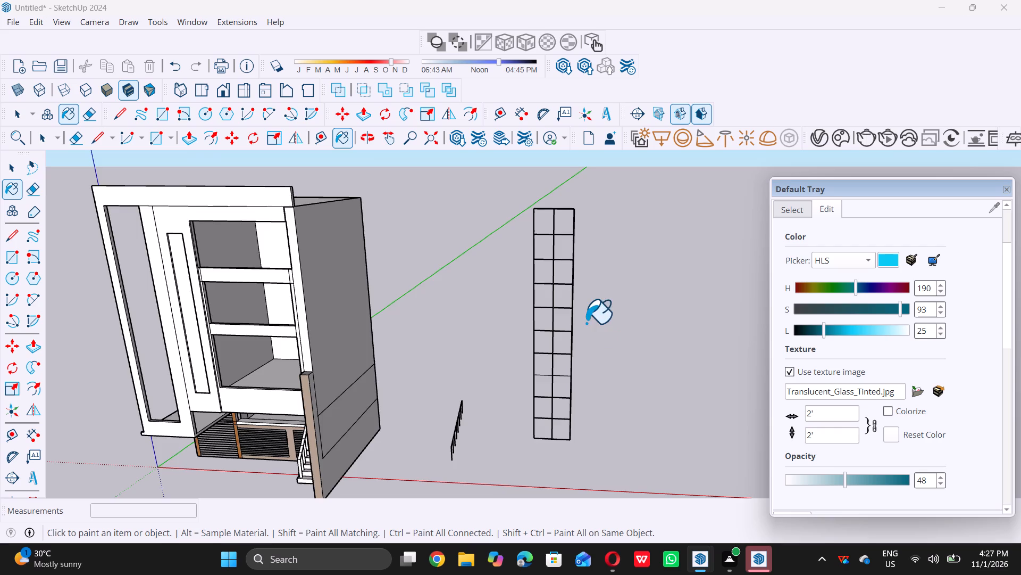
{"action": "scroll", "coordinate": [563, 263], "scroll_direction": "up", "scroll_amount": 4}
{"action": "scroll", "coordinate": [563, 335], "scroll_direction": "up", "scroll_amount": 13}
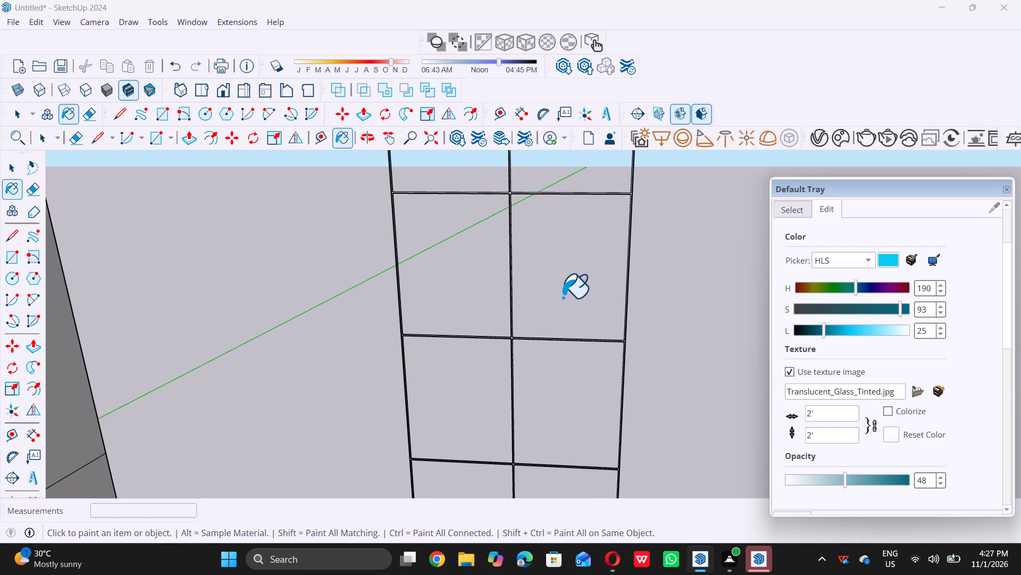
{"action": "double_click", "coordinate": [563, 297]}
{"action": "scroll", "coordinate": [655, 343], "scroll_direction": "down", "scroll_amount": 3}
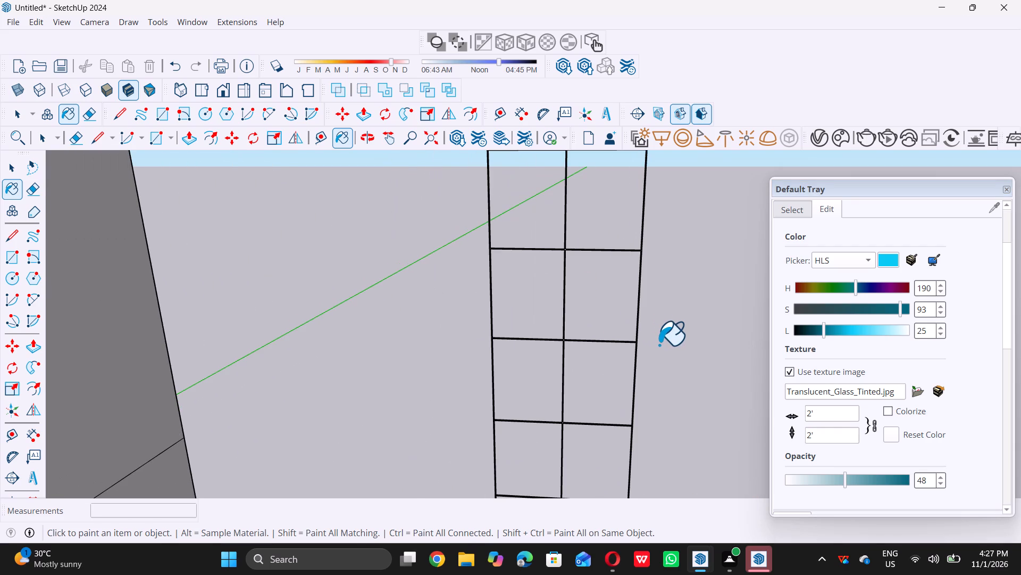
Undo the glass colour edits and paint attempts, continuing back through the latest changes to the panel's top cells.
{"action": "key", "text": "ctrl+z"}
{"action": "key", "text": "ctrl+z"}
{"action": "key", "text": "ctrl+z"}
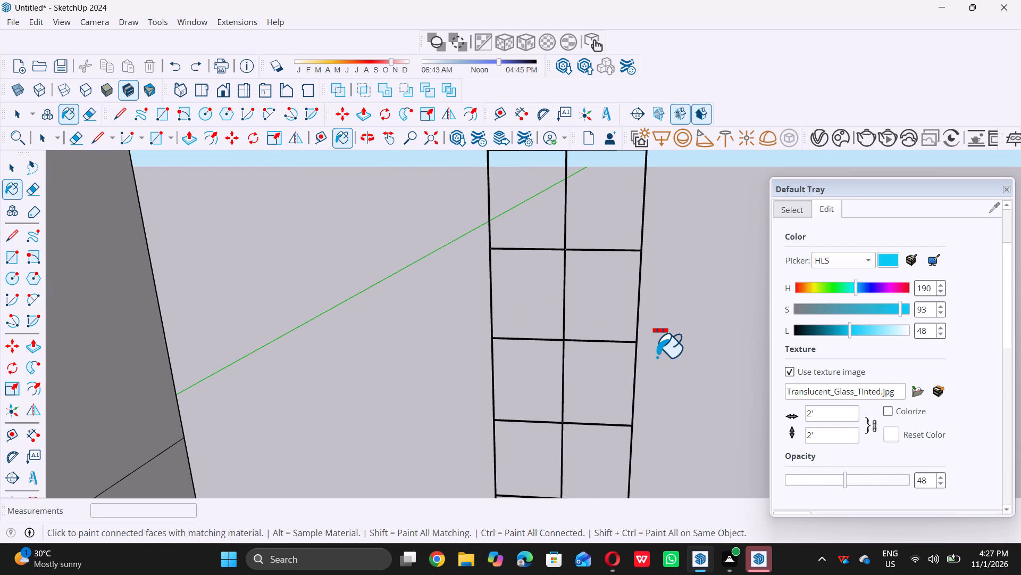
{"action": "key", "text": "ctrl+z"}
{"action": "key", "text": "ctrl+z"}
{"action": "key", "text": "ctrl+z"}
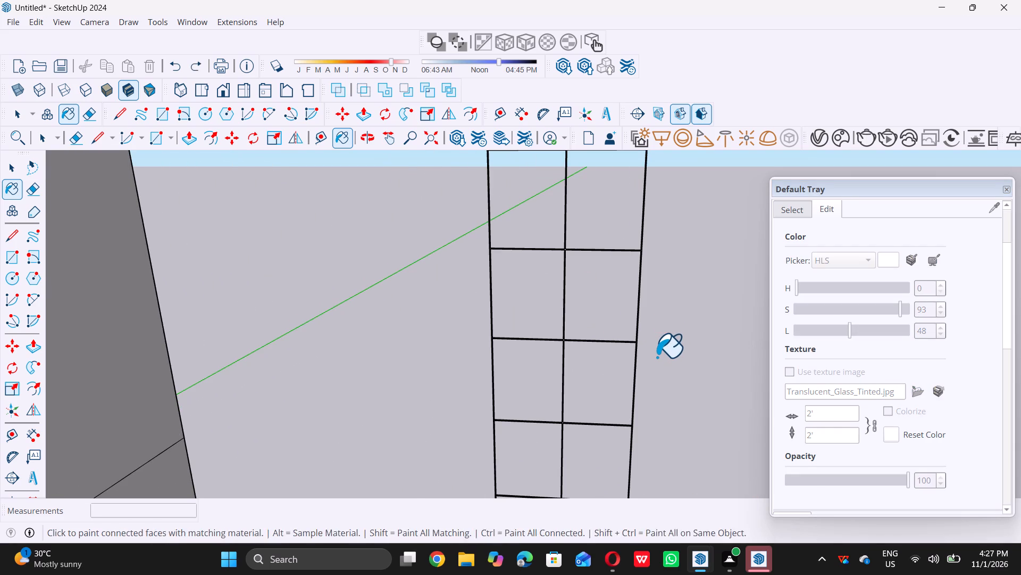
{"action": "key", "text": "ctrl+z"}
{"action": "key", "text": "ctrl+z"}
{"action": "key", "text": "ctrl+z"}
{"action": "key", "text": "ctrl+z"}
{"action": "key", "text": "ctrl+z"}
{"action": "key", "text": "ctrl+z"}
{"action": "key", "text": "ctrl+z"}
{"action": "key", "text": "ctrl+z"}
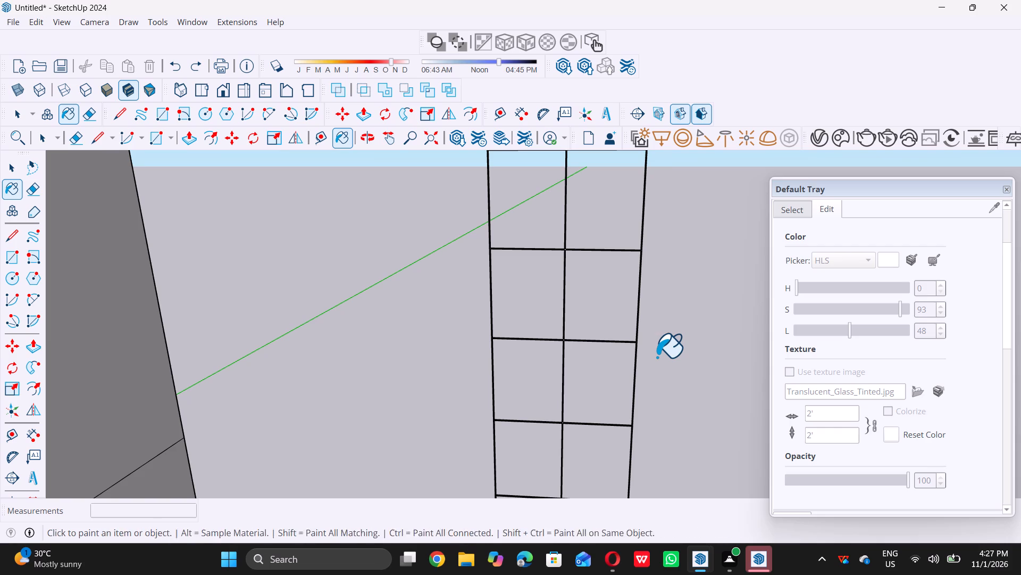
{"action": "key", "text": "ctrl+z"}
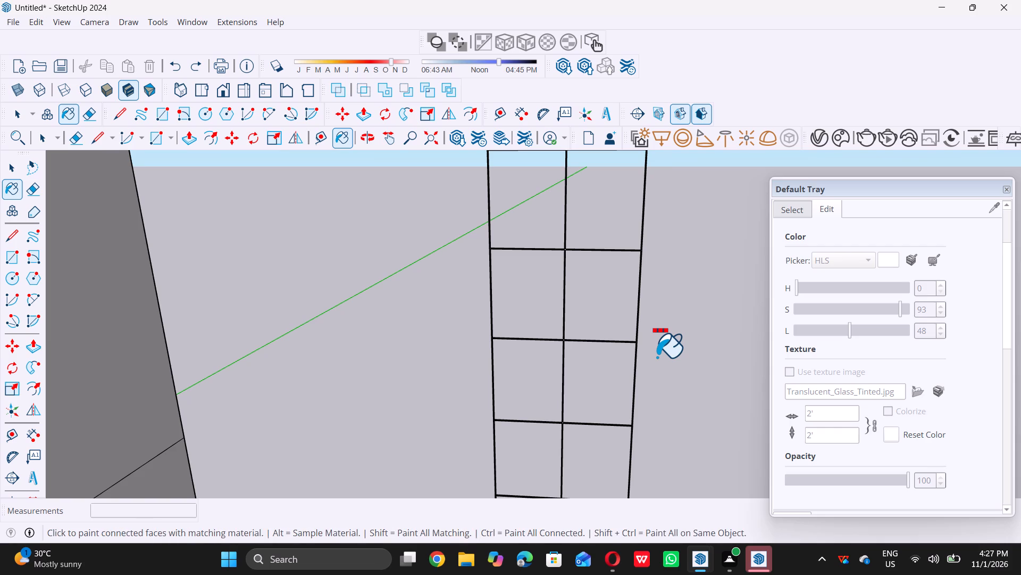
{"action": "key", "text": "ctrl+z"}
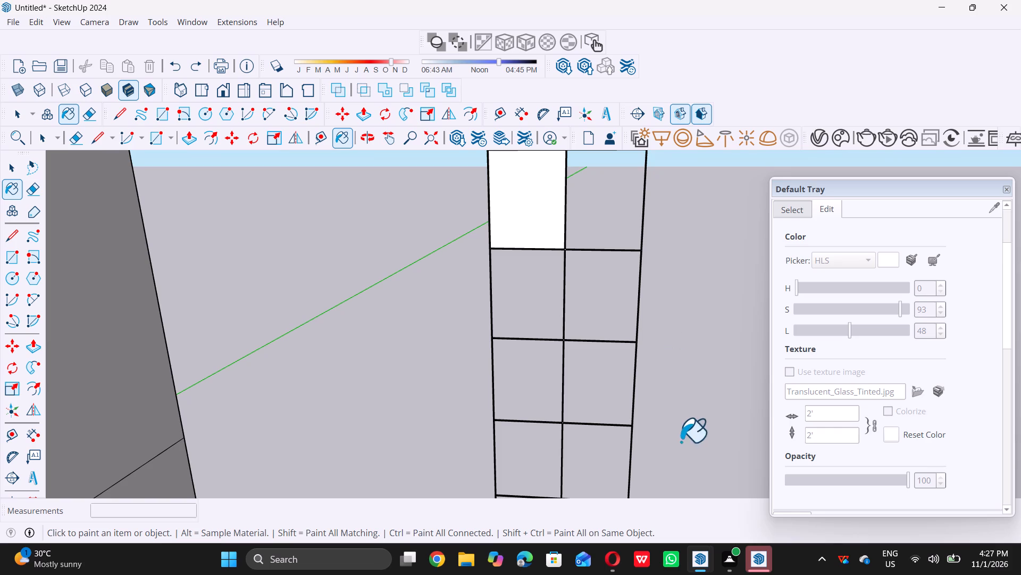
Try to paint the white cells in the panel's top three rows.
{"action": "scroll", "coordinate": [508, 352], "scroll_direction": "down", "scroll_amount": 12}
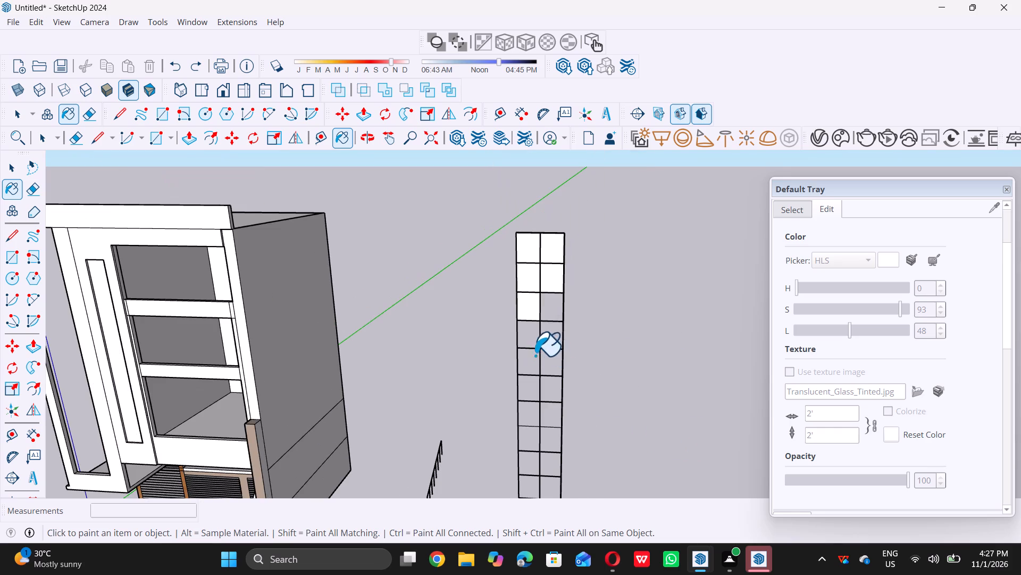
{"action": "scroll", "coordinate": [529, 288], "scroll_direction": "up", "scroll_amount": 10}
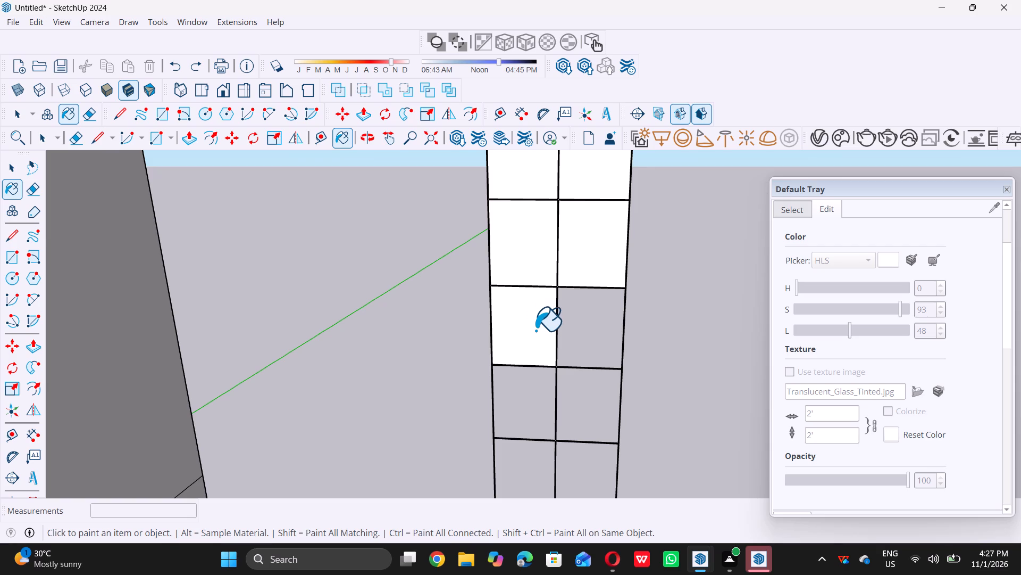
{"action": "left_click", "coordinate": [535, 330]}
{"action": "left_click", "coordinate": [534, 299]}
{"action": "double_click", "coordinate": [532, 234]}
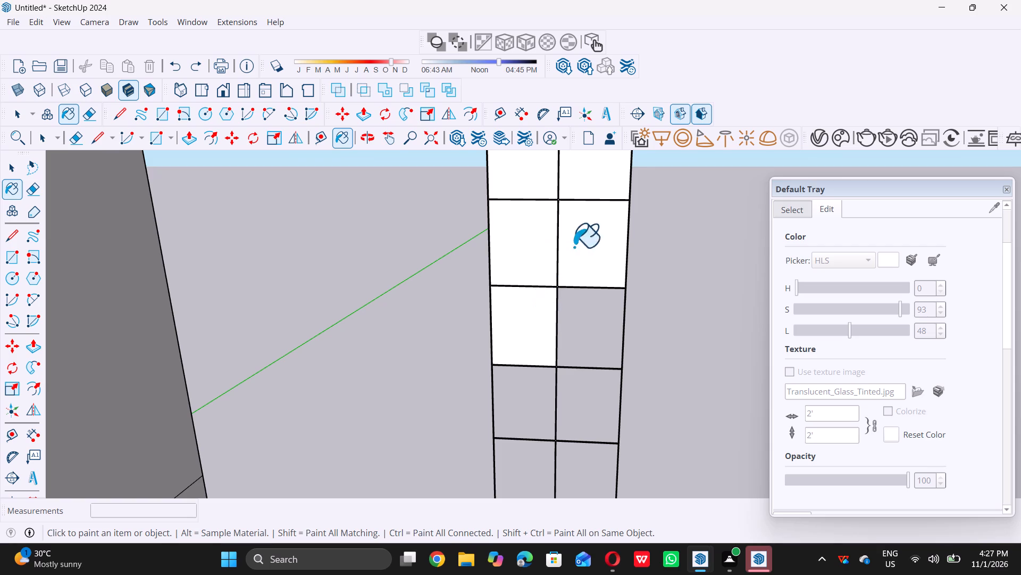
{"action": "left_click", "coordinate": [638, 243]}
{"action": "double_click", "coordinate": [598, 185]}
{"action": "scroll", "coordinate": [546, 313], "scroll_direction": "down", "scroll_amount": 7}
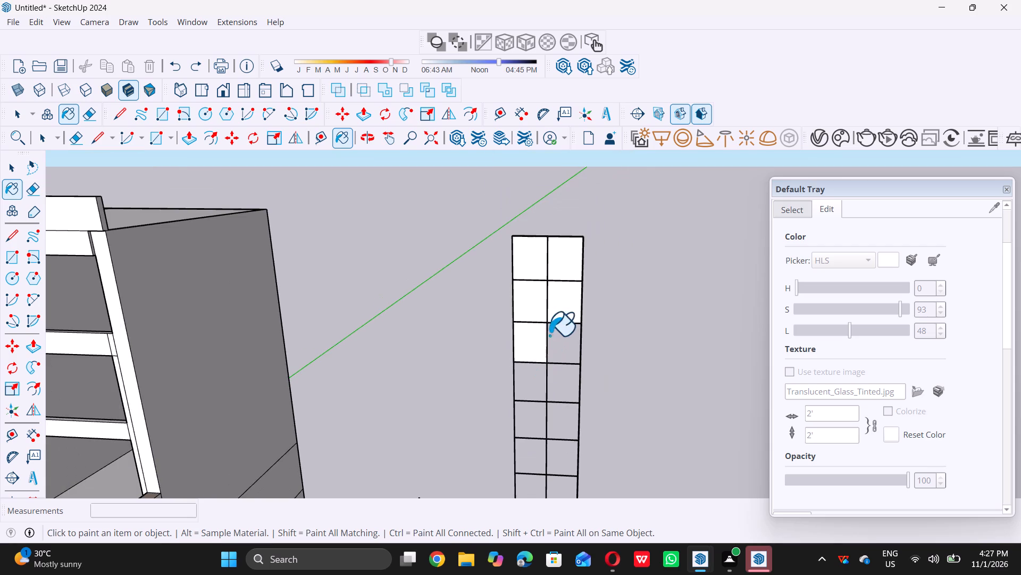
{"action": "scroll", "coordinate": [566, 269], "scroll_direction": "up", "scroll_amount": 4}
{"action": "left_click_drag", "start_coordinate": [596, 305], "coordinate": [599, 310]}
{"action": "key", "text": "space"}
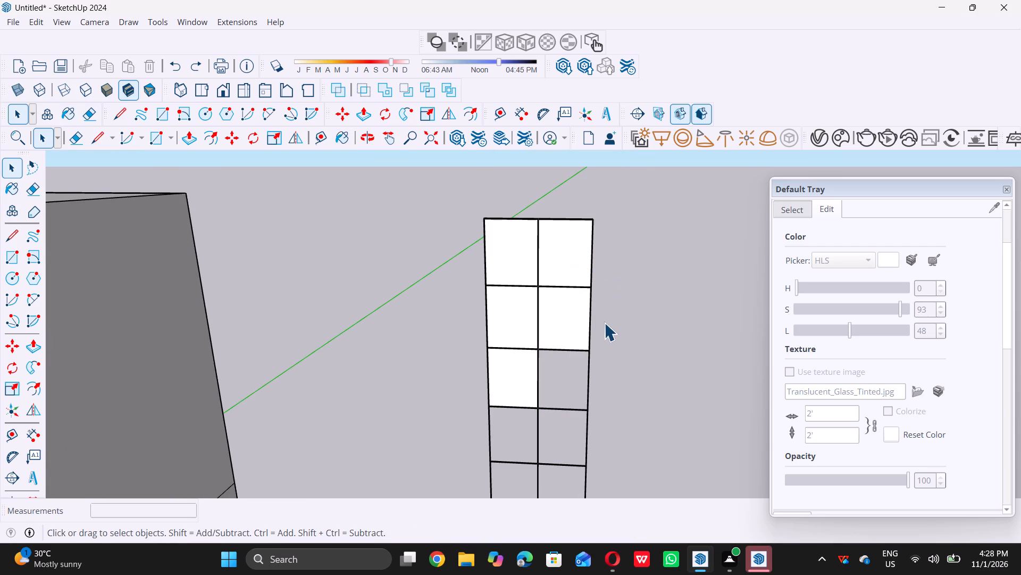
Undo the earlier changes to the panel's remaining cells, from the third row down to the bottom row.
{"action": "key", "text": "ctrl+z"}
{"action": "key", "text": "ctrl+z"}
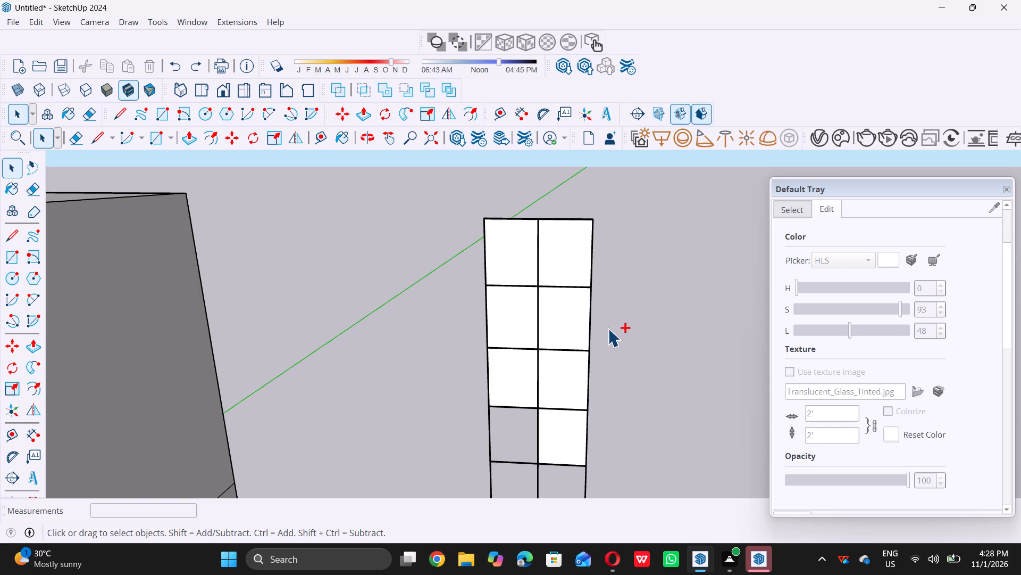
{"action": "key", "text": "ctrl+z"}
{"action": "key", "text": "ctrl+z"}
{"action": "key", "text": "ctrl+z"}
{"action": "scroll", "coordinate": [608, 328], "scroll_direction": "down", "scroll_amount": 13}
{"action": "scroll", "coordinate": [629, 379], "scroll_direction": "up", "scroll_amount": 5}
{"action": "key", "text": "ctrl+z"}
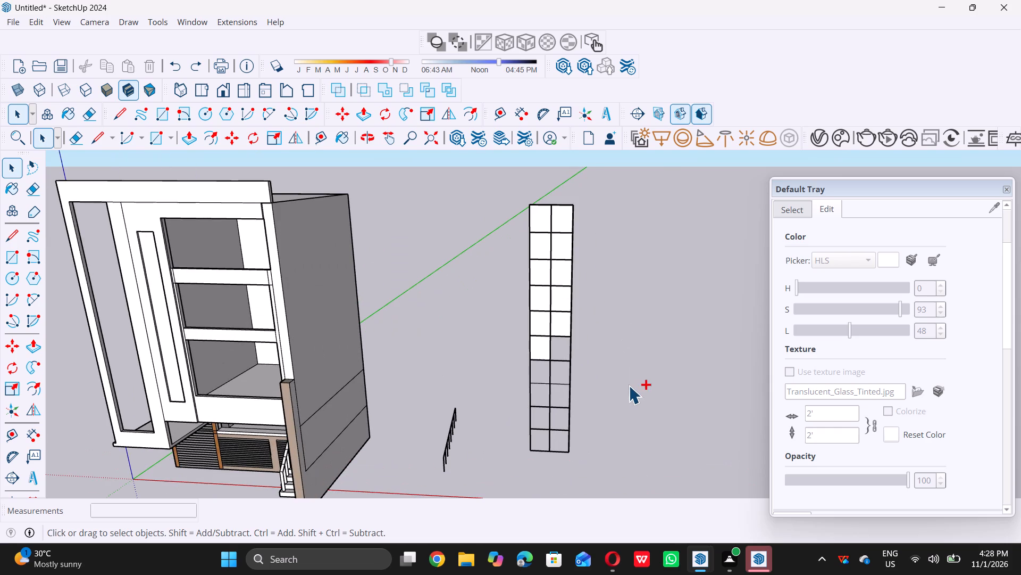
{"action": "key", "text": "ctrl+z"}
{"action": "key", "text": "ctrl+z"}
{"action": "key", "text": "ctrl+z"}
{"action": "key", "text": "ctrl+z"}
{"action": "key", "text": "ctrl+z"}
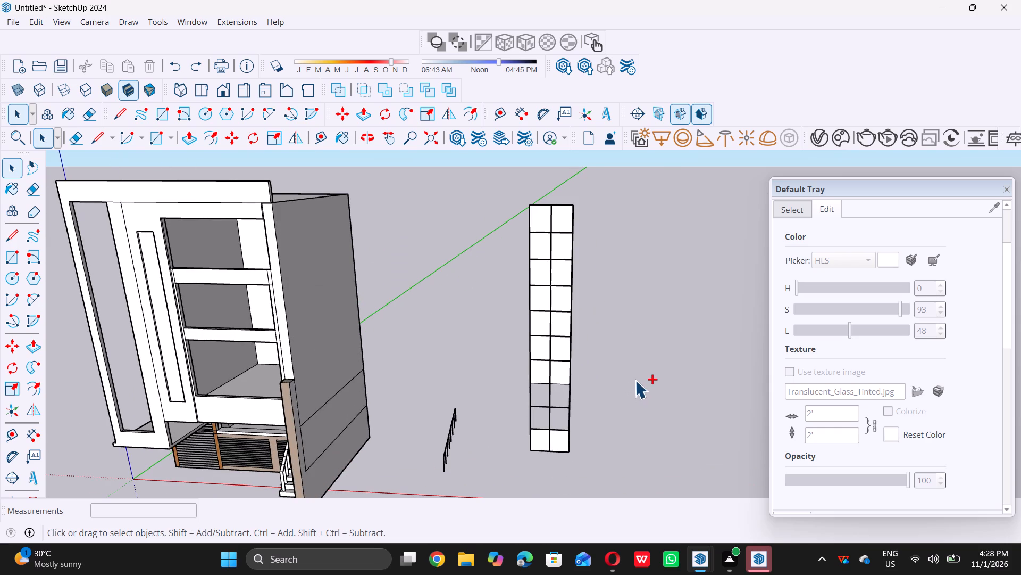
{"action": "key", "text": "ctrl+z"}
{"action": "key", "text": "ctrl+z"}
{"action": "key", "text": "ctrl+z"}
{"action": "key", "text": "ctrl+z"}
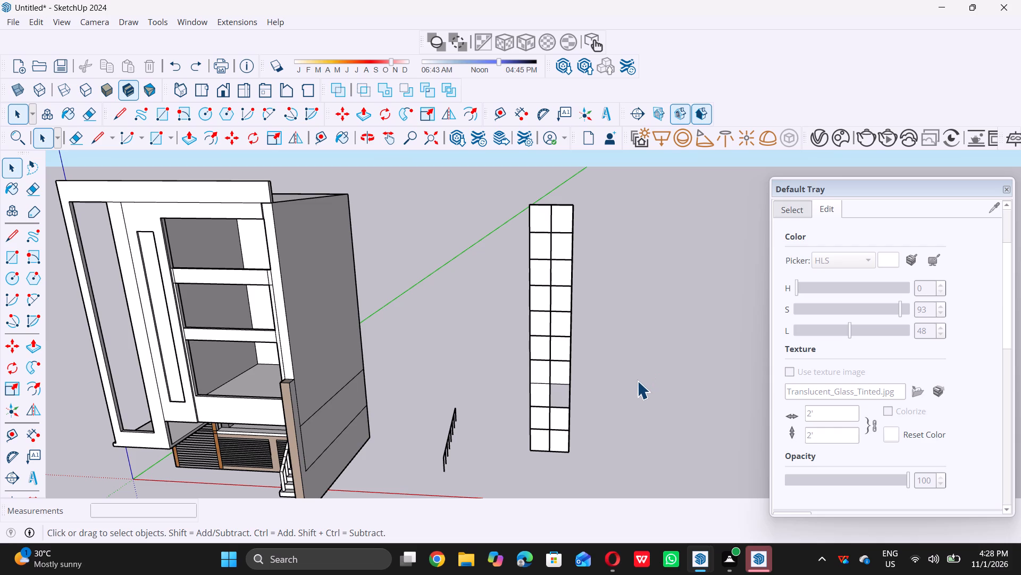
Undo further back past the raising of the panel's frame and the removal of the horizontal guide line.
{"action": "key", "text": "ctrl+z"}
{"action": "key", "text": "ctrl+z"}
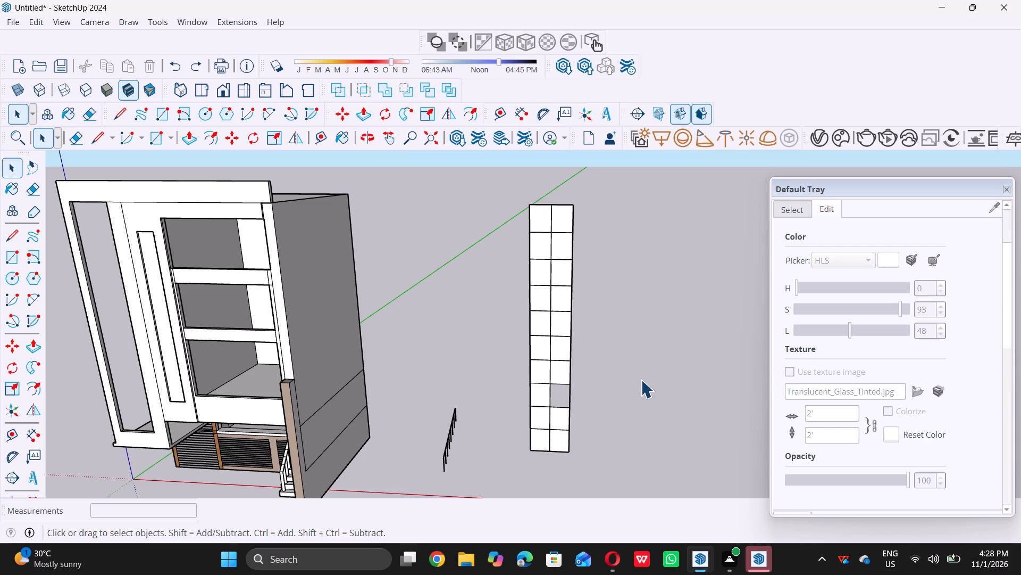
{"action": "scroll", "coordinate": [562, 400], "scroll_direction": "up", "scroll_amount": 9}
{"action": "key", "text": "ctrl+z"}
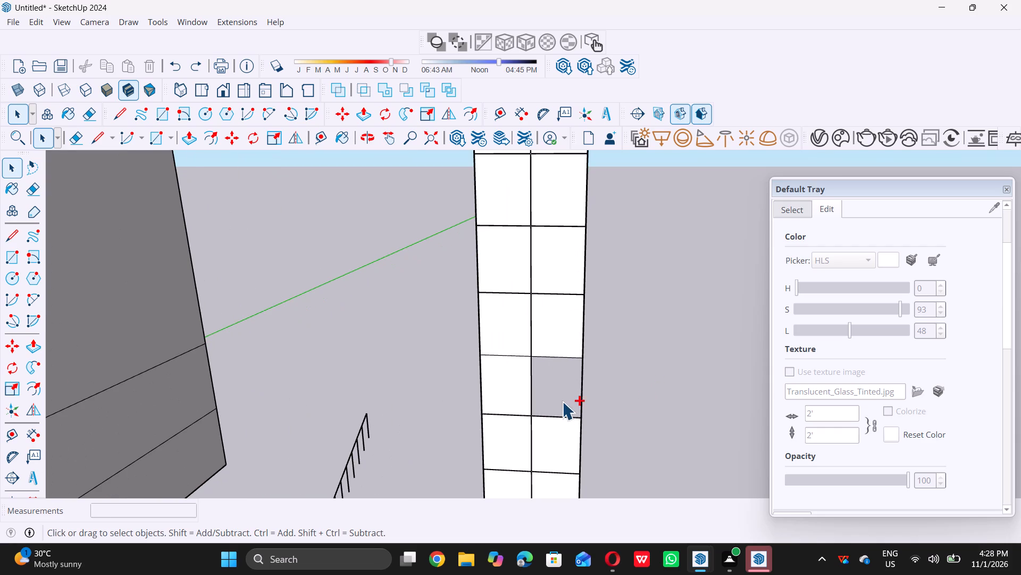
{"action": "key", "text": "ctrl+z"}
{"action": "key", "text": "ctrl+z"}
{"action": "key", "text": "ctrl+z"}
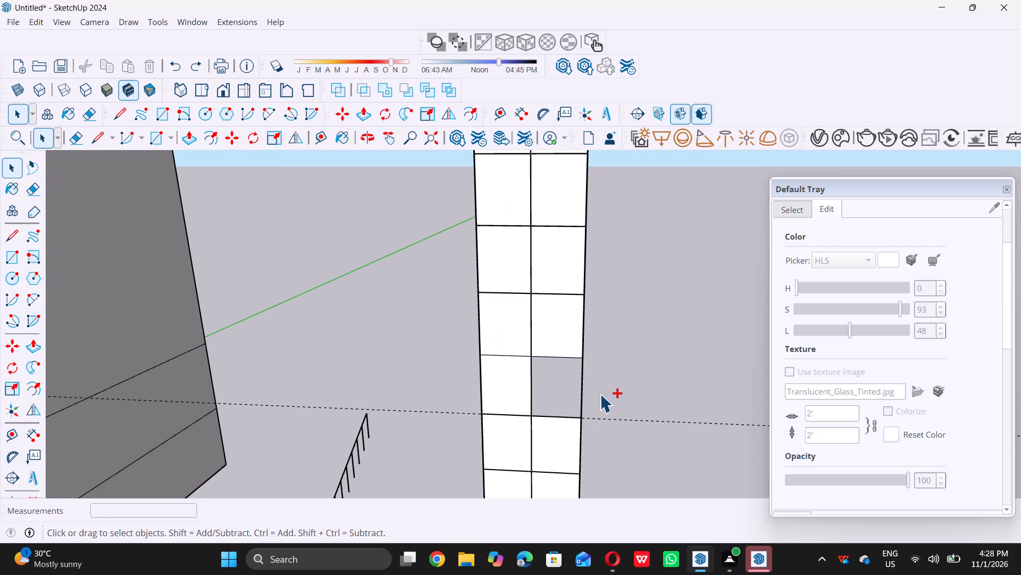
{"action": "key", "text": "ctrl+z"}
Browse the Glass and Mirrors materials for a glass for the panel cells.
{"action": "scroll", "coordinate": [567, 396], "scroll_direction": "up", "scroll_amount": 12}
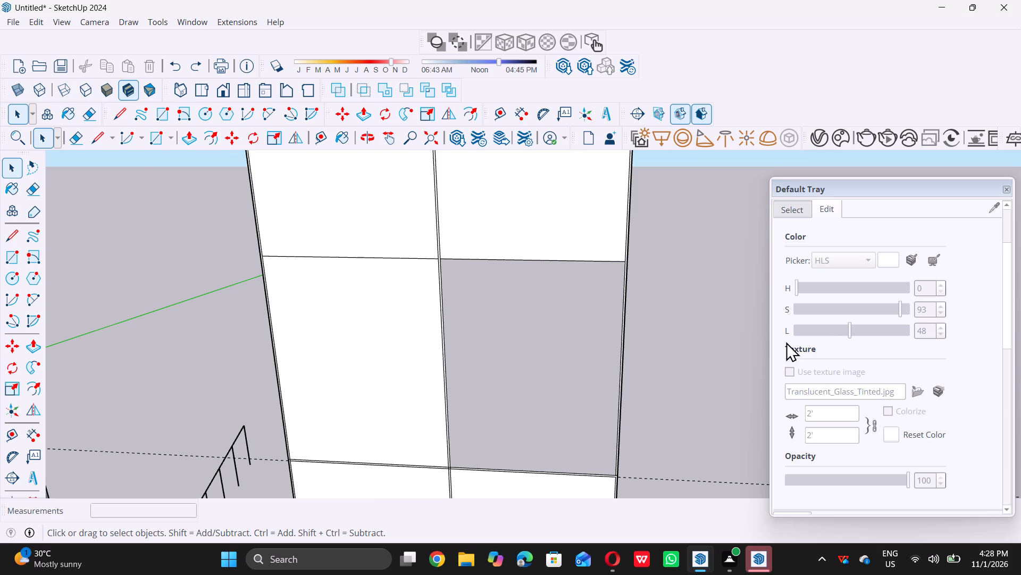
{"action": "scroll", "coordinate": [911, 344], "scroll_direction": "down", "scroll_amount": 6}
{"action": "scroll", "coordinate": [892, 387], "scroll_direction": "down", "scroll_amount": 1}
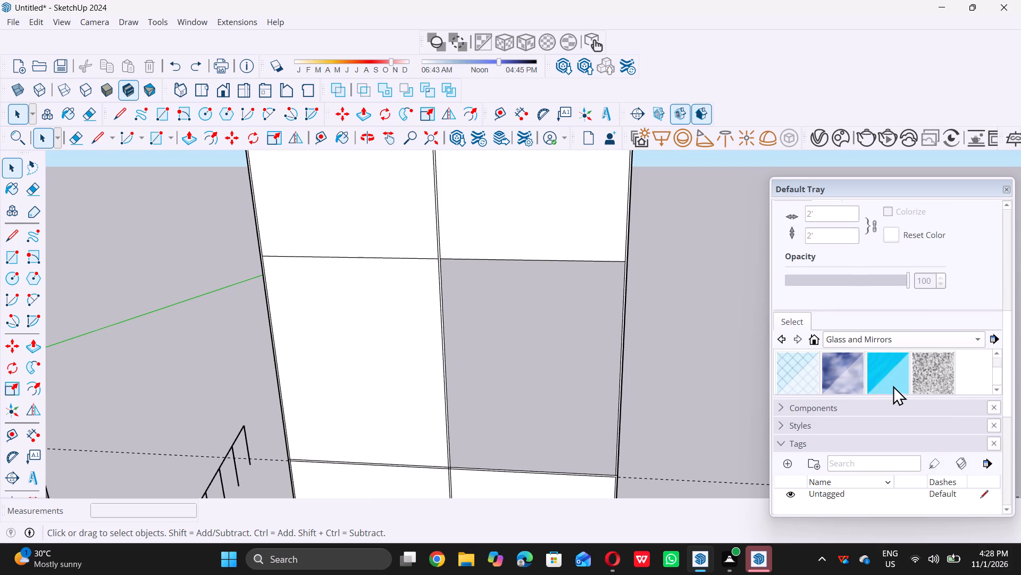
{"action": "scroll", "coordinate": [894, 370], "scroll_direction": "down", "scroll_amount": 4}
{"action": "scroll", "coordinate": [893, 371], "scroll_direction": "up", "scroll_amount": 8}
{"action": "scroll", "coordinate": [893, 369], "scroll_direction": "down", "scroll_amount": 1}
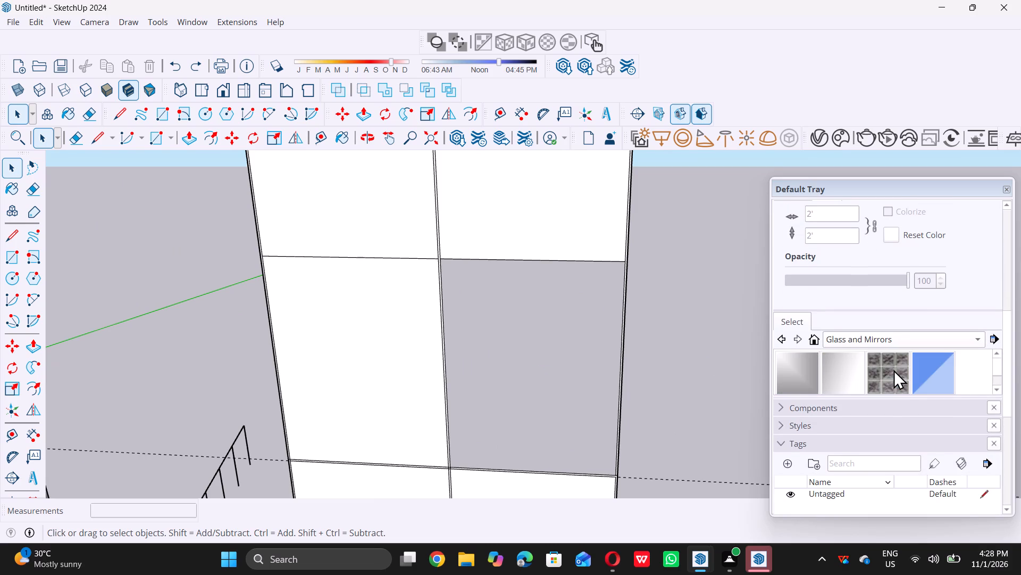
{"action": "scroll", "coordinate": [893, 369], "scroll_direction": "down", "scroll_amount": 6}
{"action": "scroll", "coordinate": [894, 369], "scroll_direction": "up", "scroll_amount": 2}
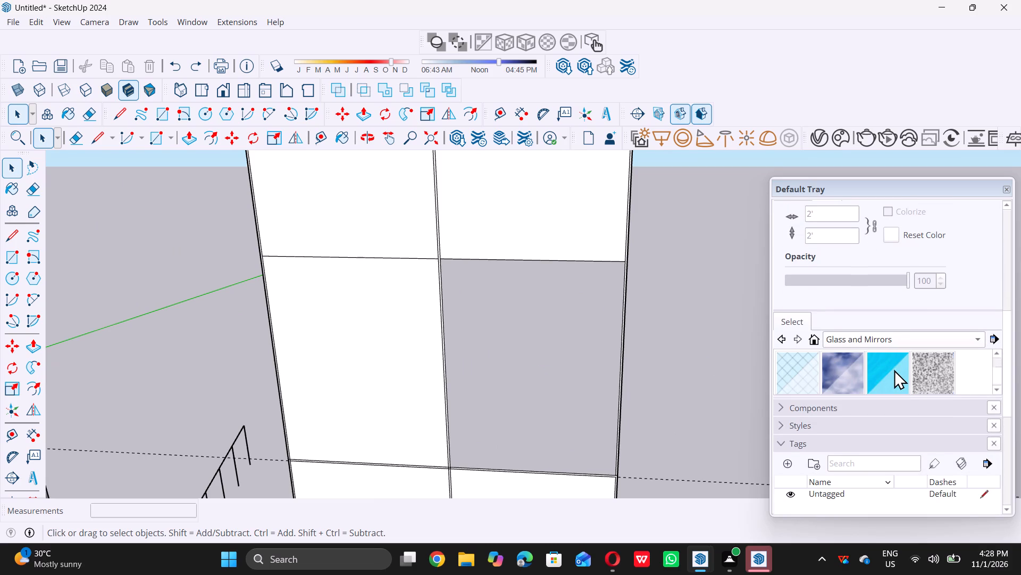
{"action": "scroll", "coordinate": [894, 369], "scroll_direction": "up", "scroll_amount": 3}
{"action": "scroll", "coordinate": [643, 307], "scroll_direction": "up", "scroll_amount": 1}
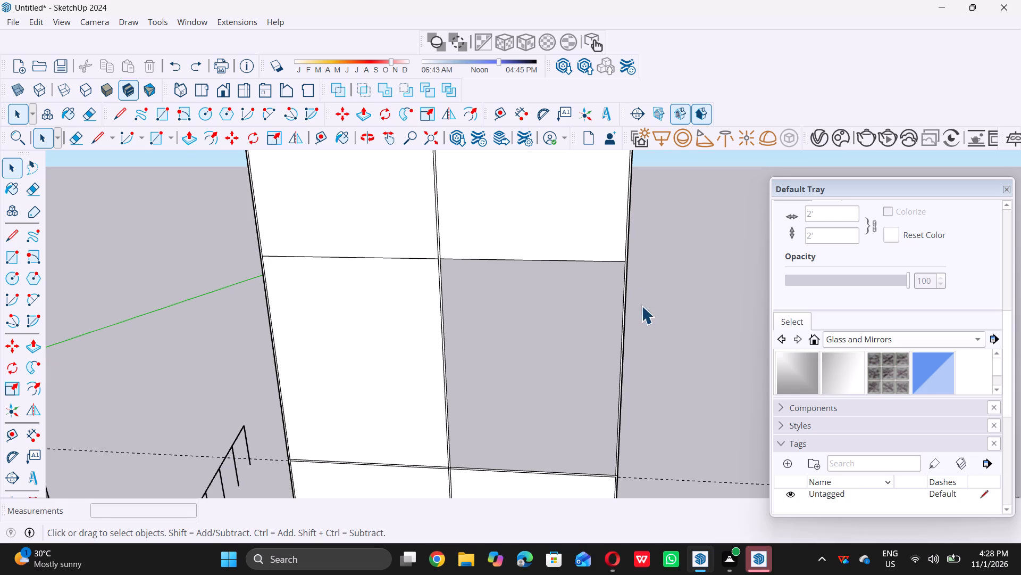
Push/Pull the thin frame face of the panel's upper part outward by 0.5".
{"action": "middle_click_drag", "start_coordinate": [641, 306], "coordinate": [585, 349]}
{"action": "scroll", "coordinate": [609, 255], "scroll_direction": "up", "scroll_amount": 12}
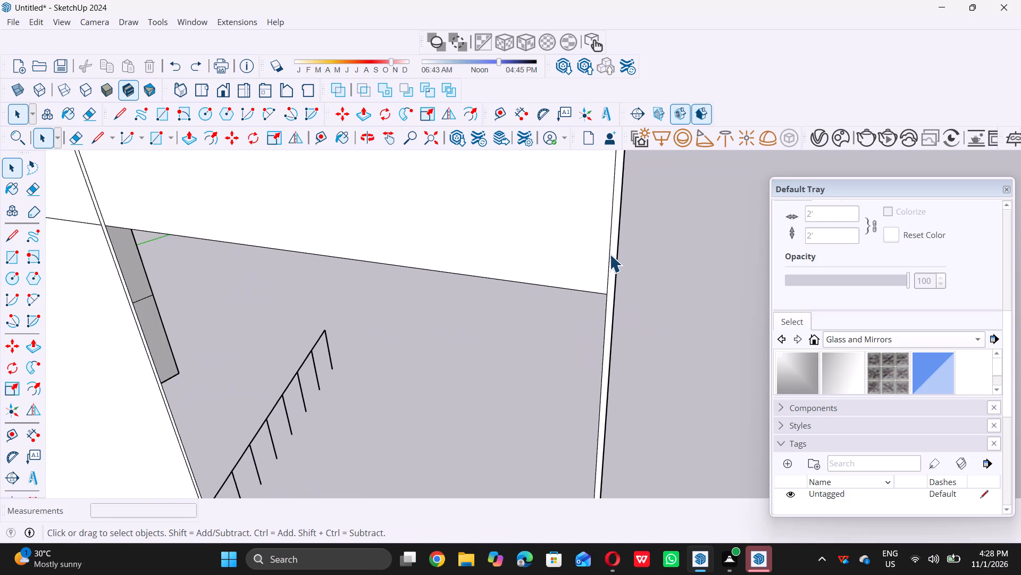
{"action": "scroll", "coordinate": [609, 254], "scroll_direction": "up", "scroll_amount": 3}
{"action": "scroll", "coordinate": [609, 268], "scroll_direction": "down", "scroll_amount": 11}
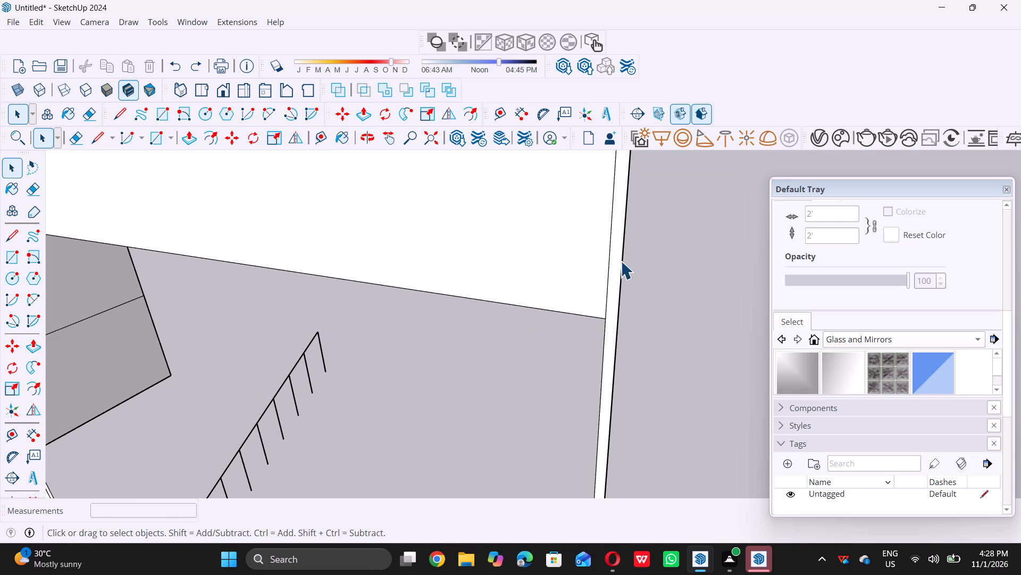
{"action": "scroll", "coordinate": [621, 261], "scroll_direction": "down", "scroll_amount": 11}
{"action": "scroll", "coordinate": [617, 289], "scroll_direction": "up", "scroll_amount": 6}
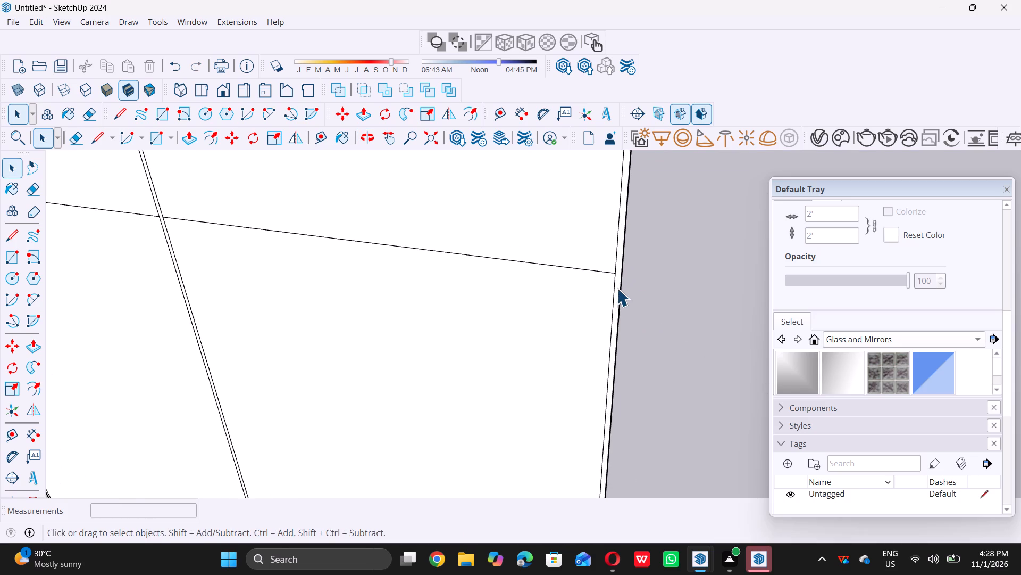
{"action": "scroll", "coordinate": [617, 287], "scroll_direction": "up", "scroll_amount": 4}
{"action": "left_click", "coordinate": [616, 283]}
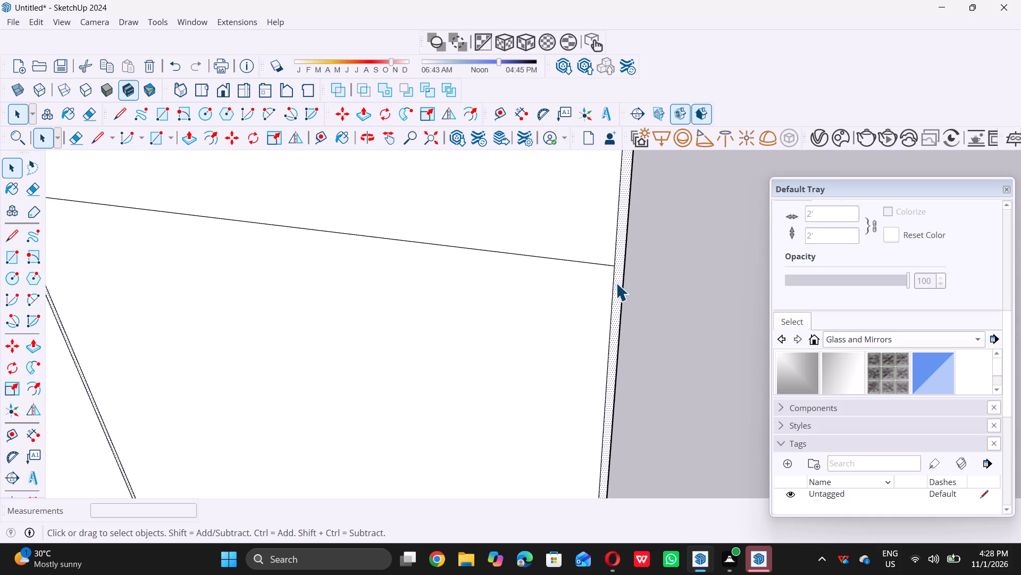
{"action": "key", "text": "p"}
{"action": "triple_click", "coordinate": [616, 283]}
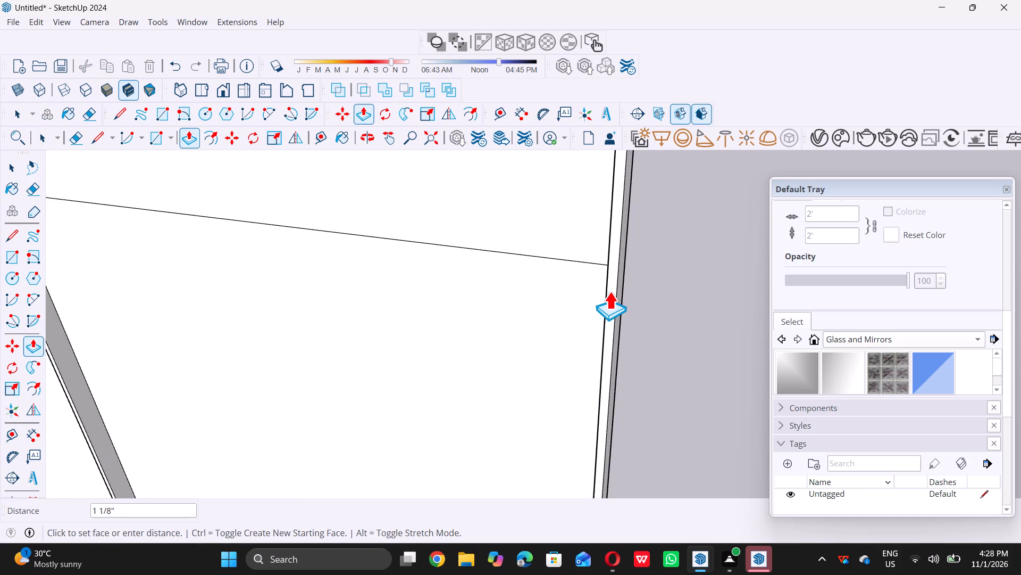
{"action": "type", "text": "0.5"}
{"action": "key", "text": "shift+quotedbl"}
{"action": "key", "text": "Return"}
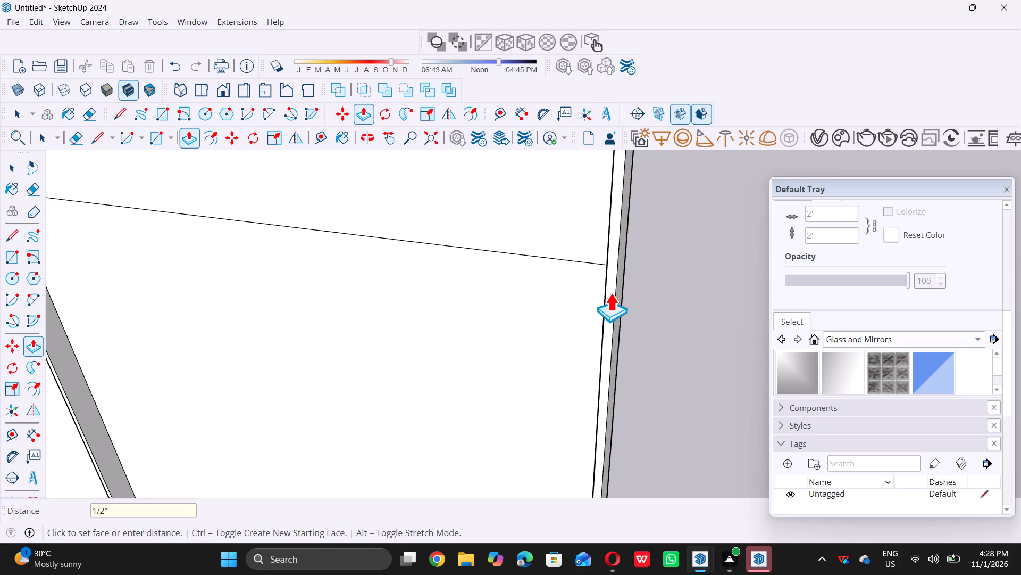
{"action": "key", "text": "space"}
Erase the short edge crossing the frame strip at the panel's side, just below the raised upper frame at the guide line.
{"action": "scroll", "coordinate": [486, 254], "scroll_direction": "down", "scroll_amount": 5}
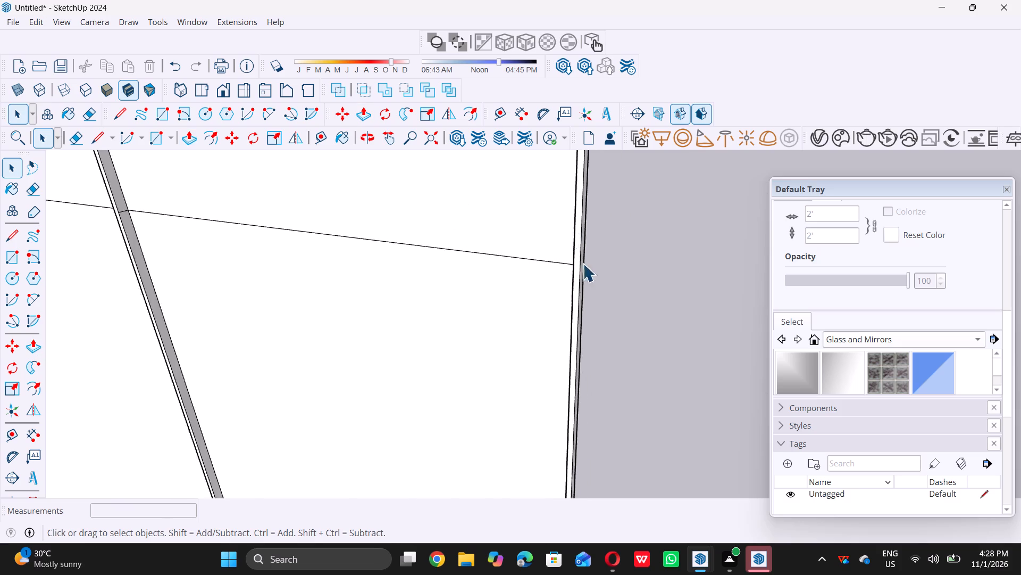
{"action": "scroll", "coordinate": [583, 264], "scroll_direction": "down", "scroll_amount": 7}
{"action": "middle_click_drag", "start_coordinate": [565, 323], "coordinate": [566, 289]}
{"action": "scroll", "coordinate": [545, 305], "scroll_direction": "up", "scroll_amount": 6}
{"action": "scroll", "coordinate": [501, 314], "scroll_direction": "up", "scroll_amount": 7}
{"action": "scroll", "coordinate": [421, 308], "scroll_direction": "up", "scroll_amount": 12}
{"action": "scroll", "coordinate": [388, 269], "scroll_direction": "up", "scroll_amount": 13}
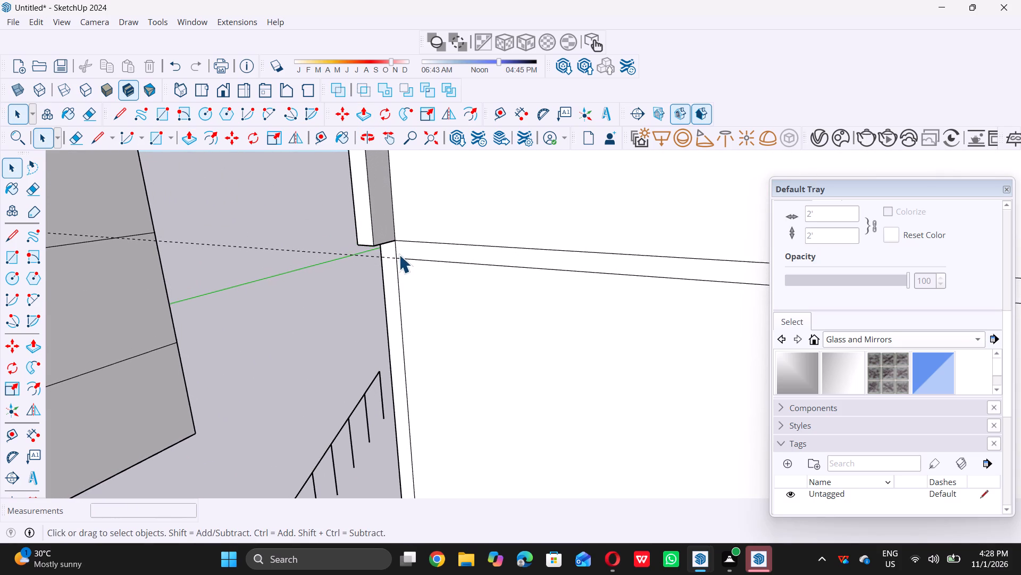
{"action": "scroll", "coordinate": [399, 253], "scroll_direction": "up", "scroll_amount": 9}
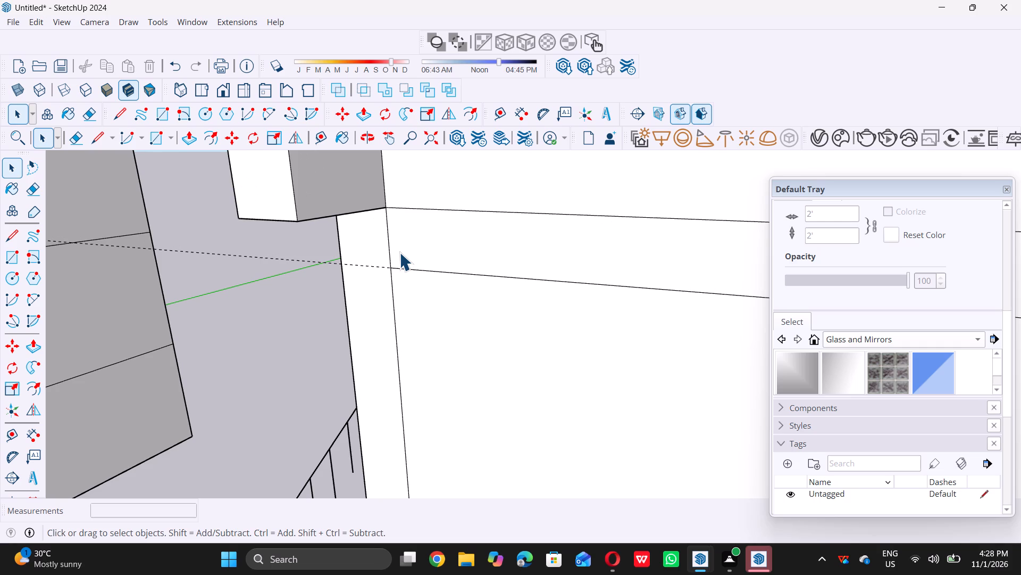
{"action": "key", "text": "e"}
{"action": "left_click", "coordinate": [387, 241]}
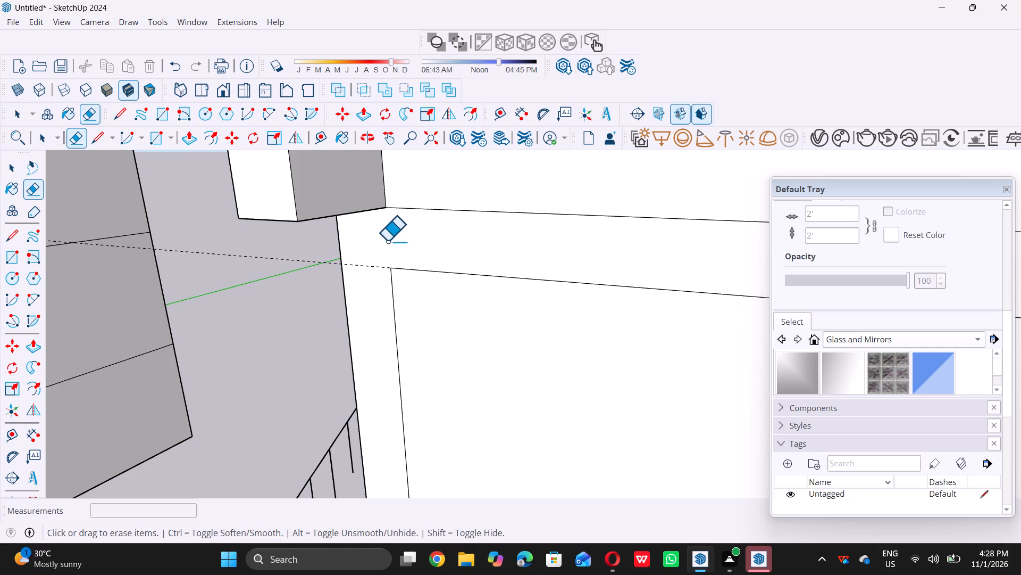
Examine the frame joints along the guide line and in the lower rows for remaining dividing edges.
{"action": "scroll", "coordinate": [383, 246], "scroll_direction": "down", "scroll_amount": 20}
{"action": "scroll", "coordinate": [383, 246], "scroll_direction": "down", "scroll_amount": 6}
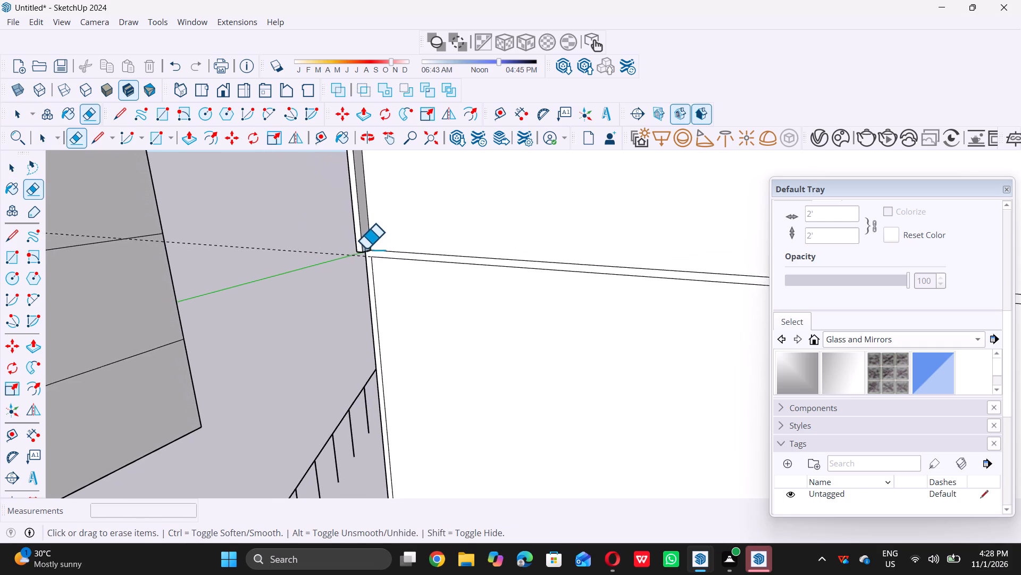
{"action": "scroll", "coordinate": [366, 249], "scroll_direction": "down", "scroll_amount": 7}
{"action": "scroll", "coordinate": [647, 275], "scroll_direction": "up", "scroll_amount": 8}
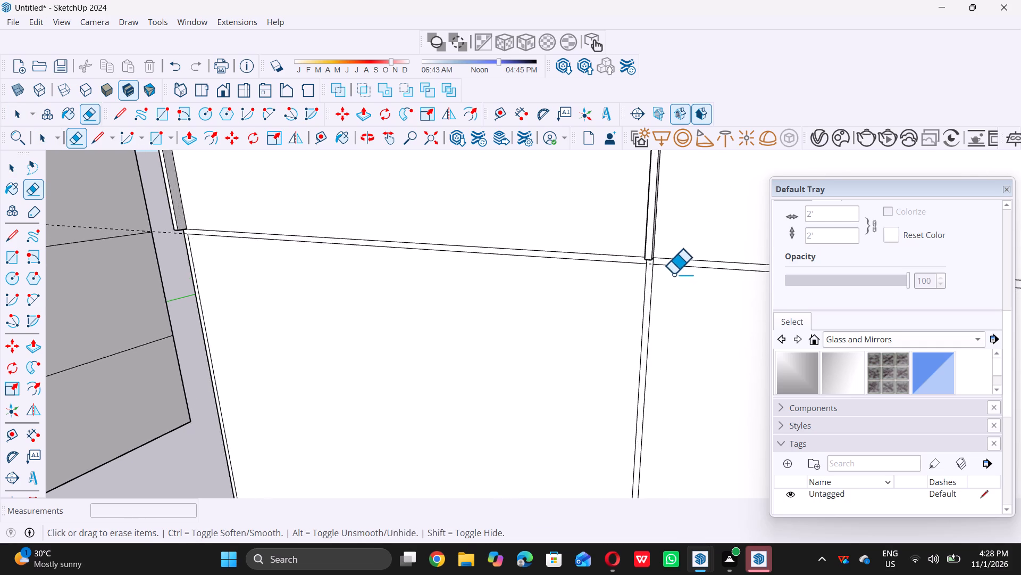
{"action": "scroll", "coordinate": [673, 274], "scroll_direction": "up", "scroll_amount": 14}
{"action": "scroll", "coordinate": [618, 259], "scroll_direction": "down", "scroll_amount": 16}
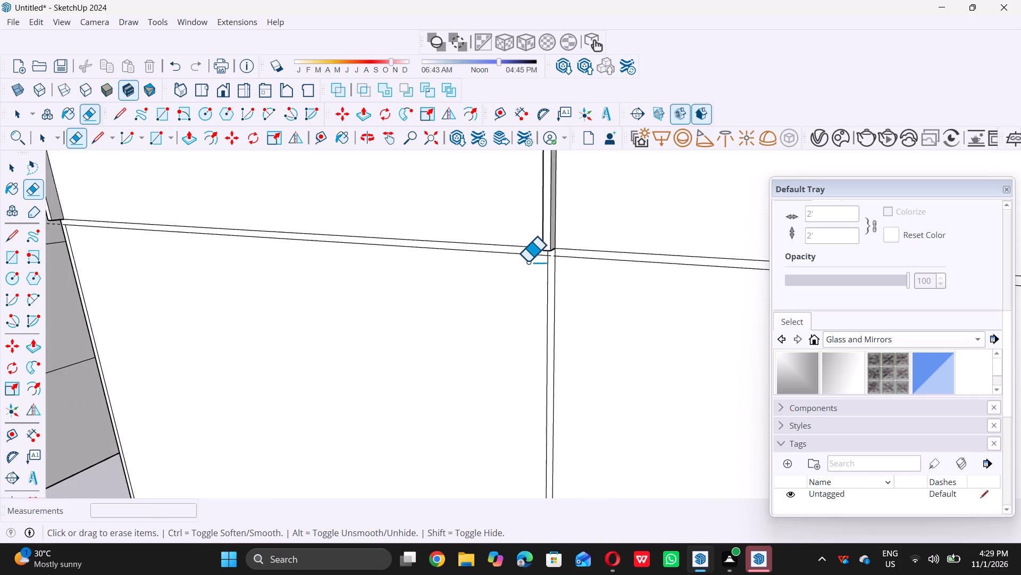
{"action": "scroll", "coordinate": [528, 261], "scroll_direction": "down", "scroll_amount": 13}
{"action": "scroll", "coordinate": [699, 274], "scroll_direction": "up", "scroll_amount": 6}
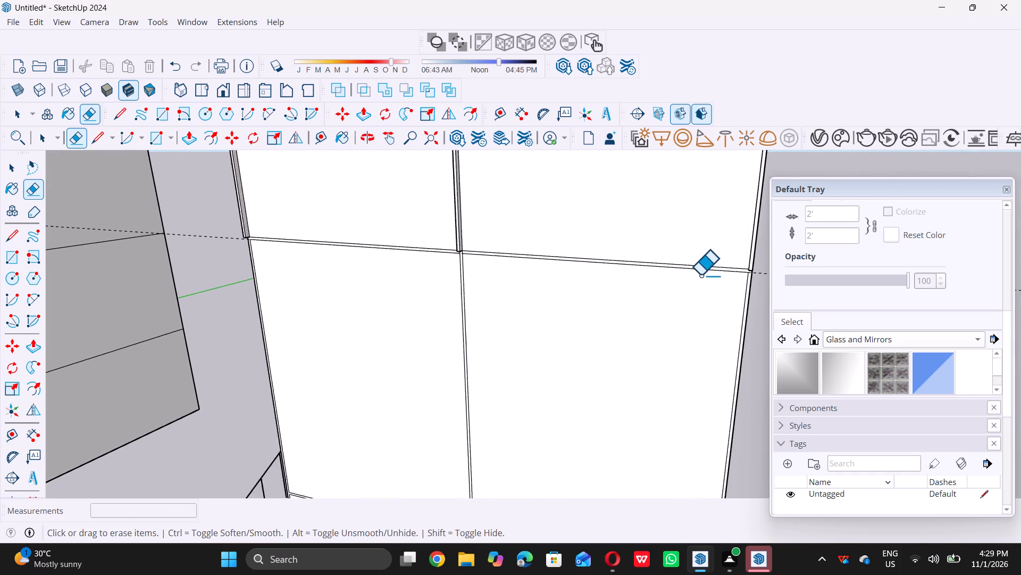
{"action": "scroll", "coordinate": [768, 274], "scroll_direction": "up", "scroll_amount": 5}
{"action": "scroll", "coordinate": [758, 274], "scroll_direction": "down", "scroll_amount": 3}
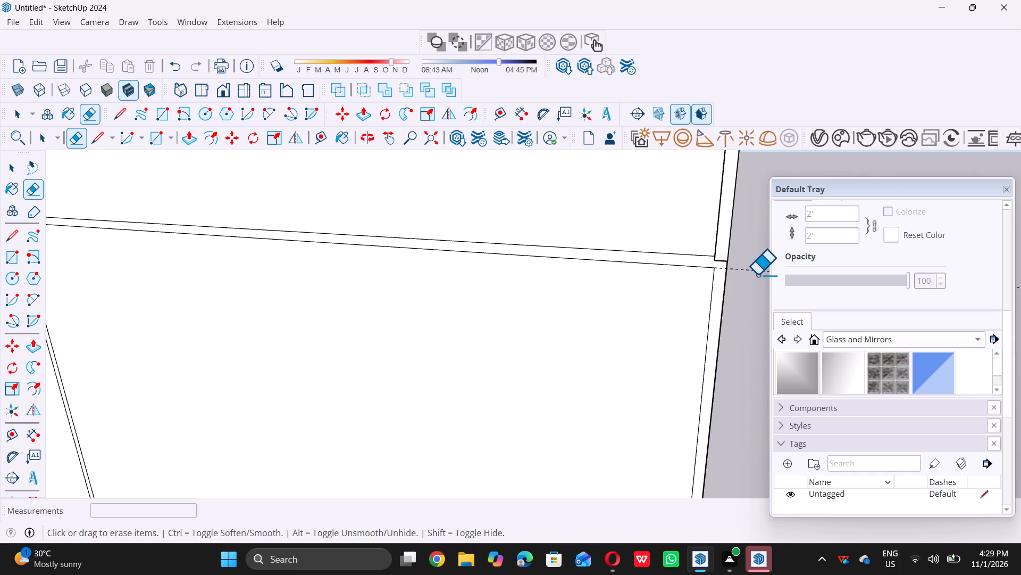
{"action": "scroll", "coordinate": [747, 274], "scroll_direction": "down", "scroll_amount": 8}
{"action": "scroll", "coordinate": [651, 400], "scroll_direction": "up", "scroll_amount": 13}
{"action": "scroll", "coordinate": [641, 410], "scroll_direction": "down", "scroll_amount": 7}
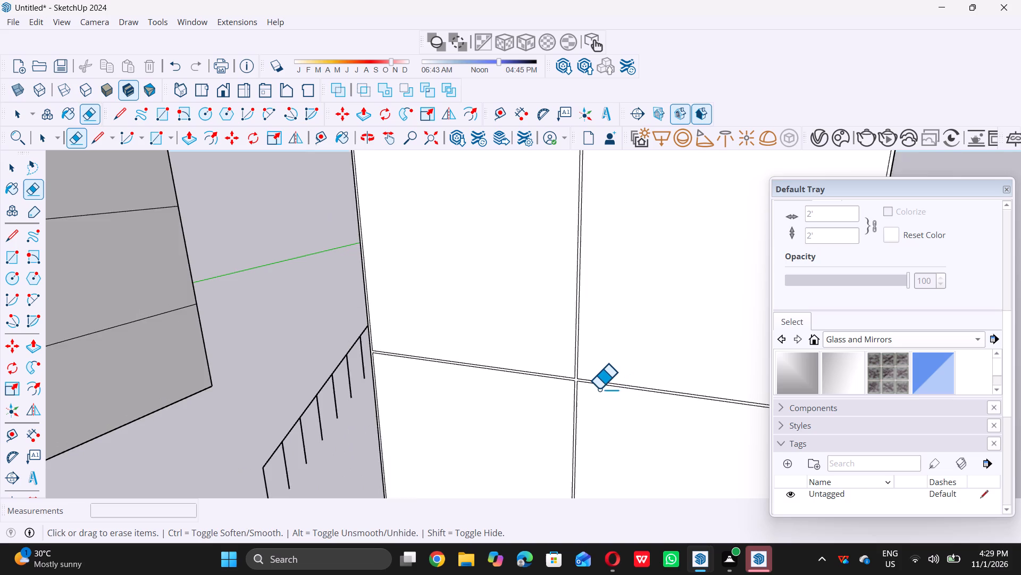
{"action": "scroll", "coordinate": [595, 387], "scroll_direction": "down", "scroll_amount": 10}
{"action": "key", "text": "space"}
Repeat the 0.5" Push/Pull on the frame face of the panel's lower part.
{"action": "scroll", "coordinate": [657, 384], "scroll_direction": "up", "scroll_amount": 5}
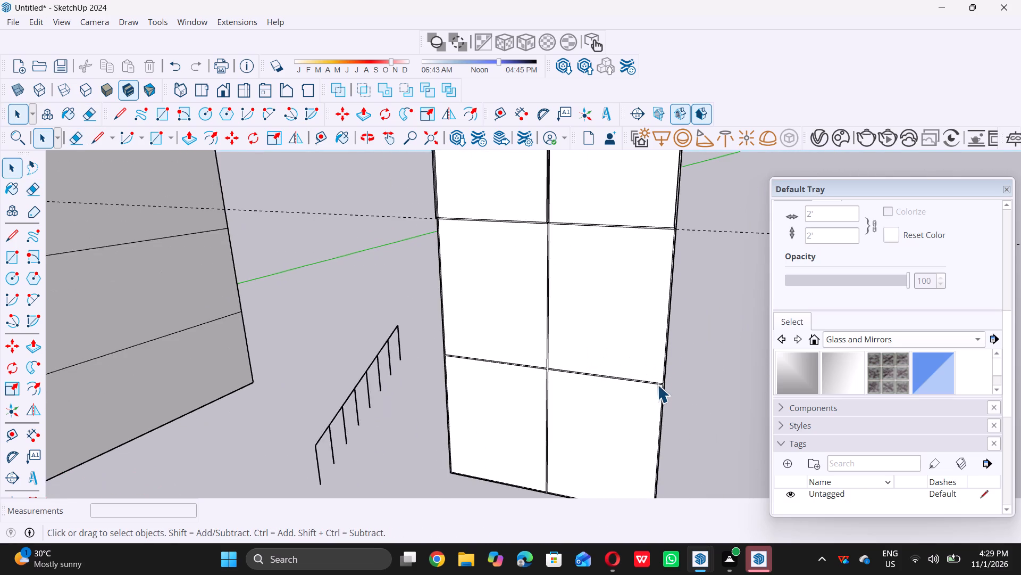
{"action": "scroll", "coordinate": [659, 385], "scroll_direction": "up", "scroll_amount": 15}
{"action": "scroll", "coordinate": [663, 383], "scroll_direction": "up", "scroll_amount": 8}
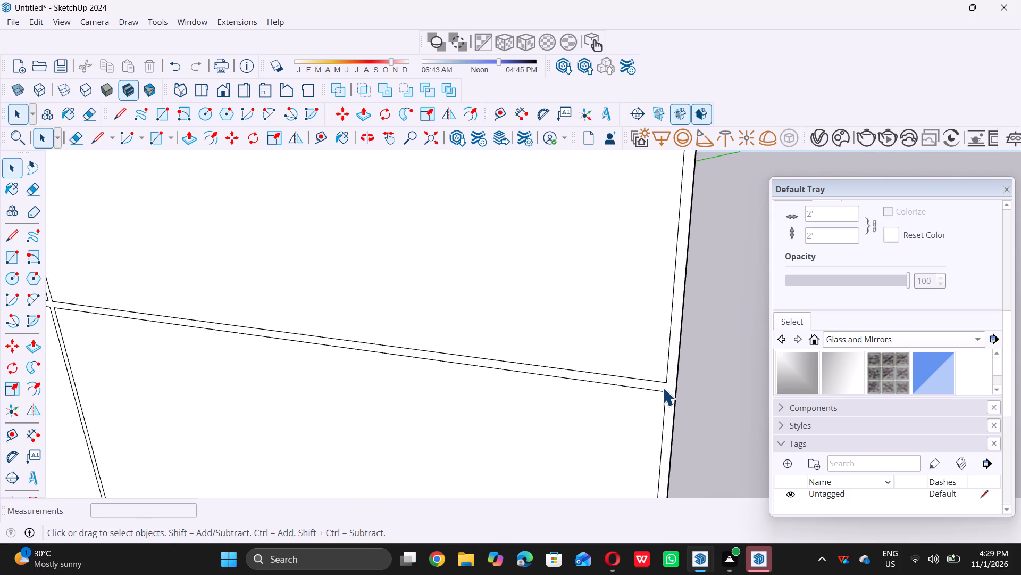
{"action": "scroll", "coordinate": [663, 388], "scroll_direction": "up", "scroll_amount": 4}
{"action": "triple_click", "coordinate": [669, 386]}
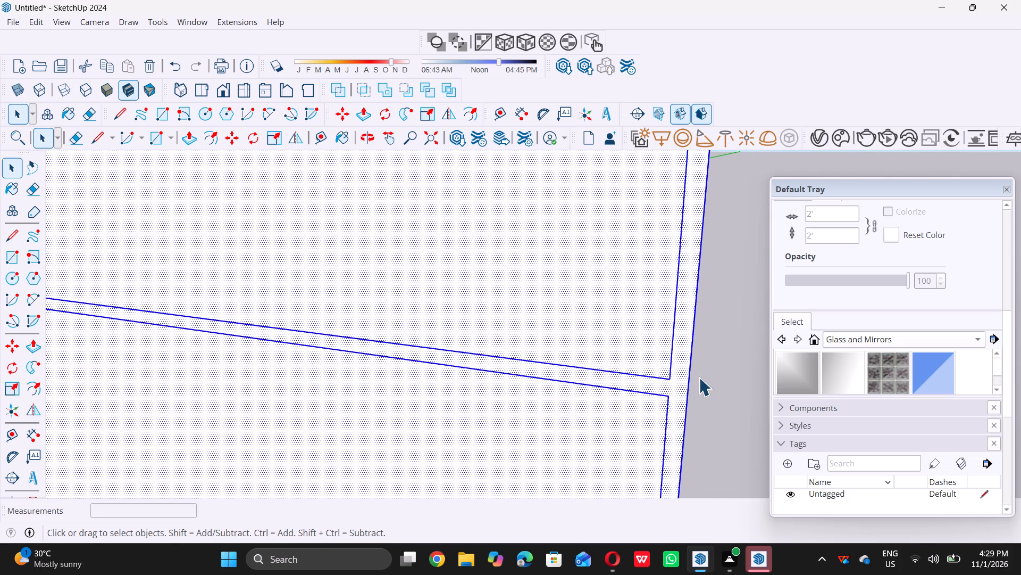
{"action": "triple_click", "coordinate": [724, 369]}
{"action": "left_click", "coordinate": [680, 390]}
{"action": "key", "text": "p"}
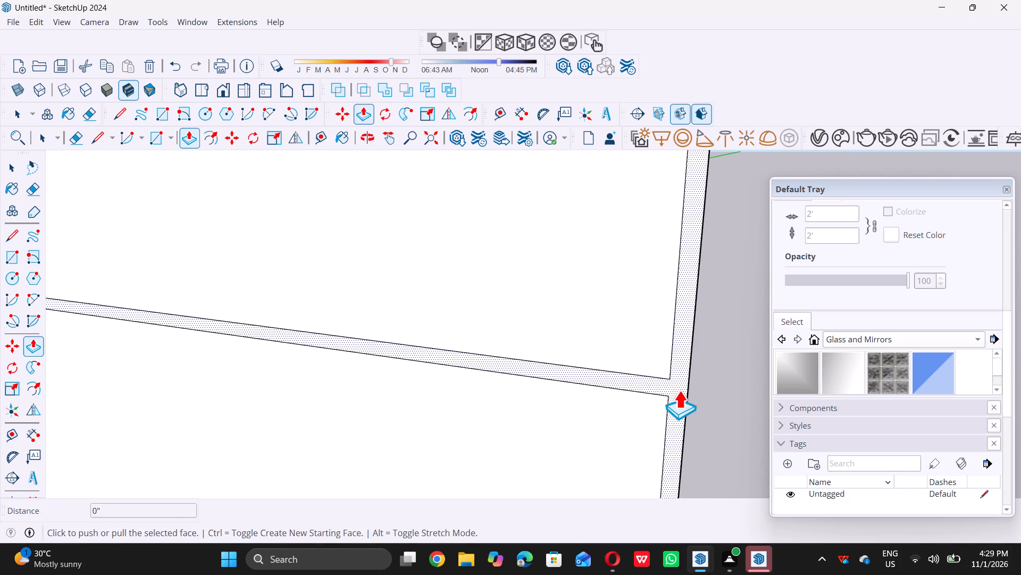
{"action": "double_click", "coordinate": [679, 390]}
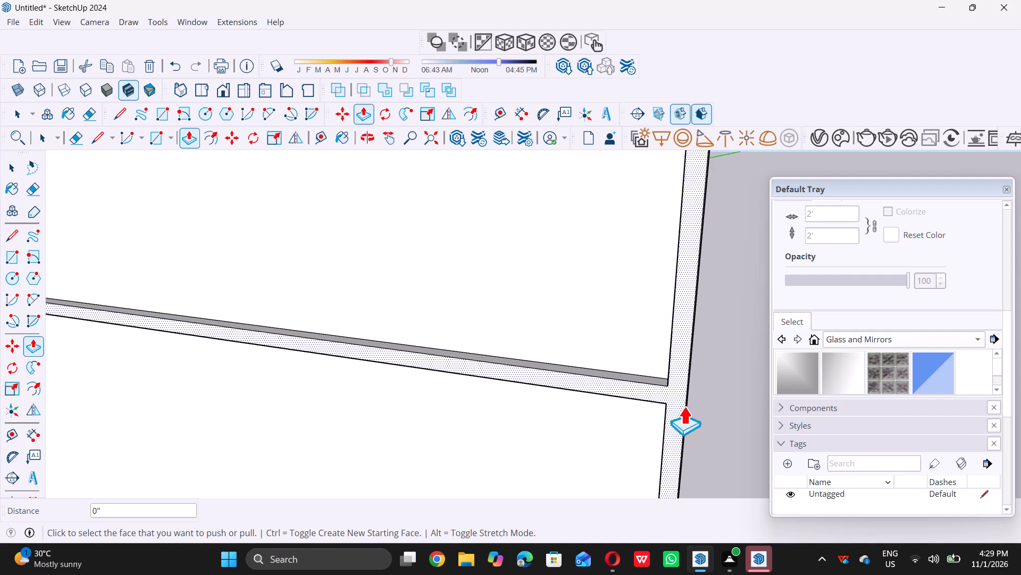
{"action": "key", "text": "space"}
Paint the cells in the panel's bottom three rows with the blue translucent glass at 50 opacity.
{"action": "scroll", "coordinate": [688, 408], "scroll_direction": "down", "scroll_amount": 15}
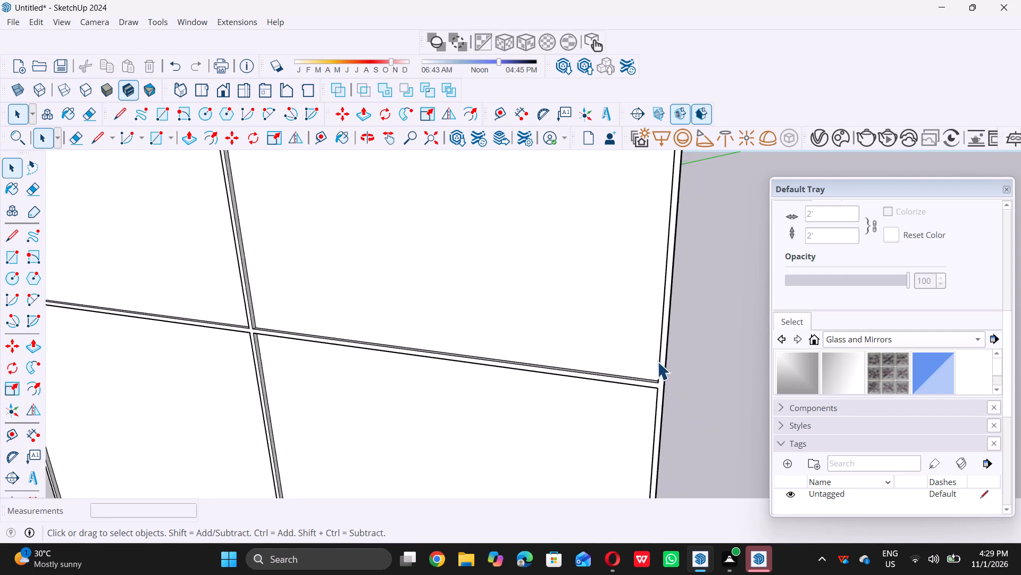
{"action": "scroll", "coordinate": [657, 362], "scroll_direction": "down", "scroll_amount": 20}
{"action": "scroll", "coordinate": [657, 362], "scroll_direction": "down", "scroll_amount": 7}
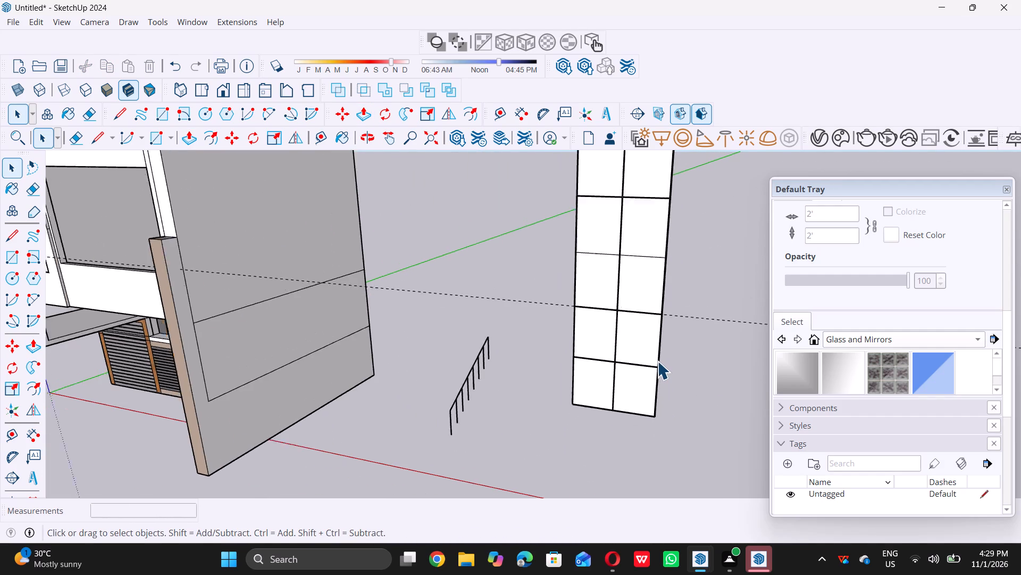
{"action": "scroll", "coordinate": [658, 361], "scroll_direction": "down", "scroll_amount": 3}
{"action": "scroll", "coordinate": [875, 377], "scroll_direction": "down", "scroll_amount": 2}
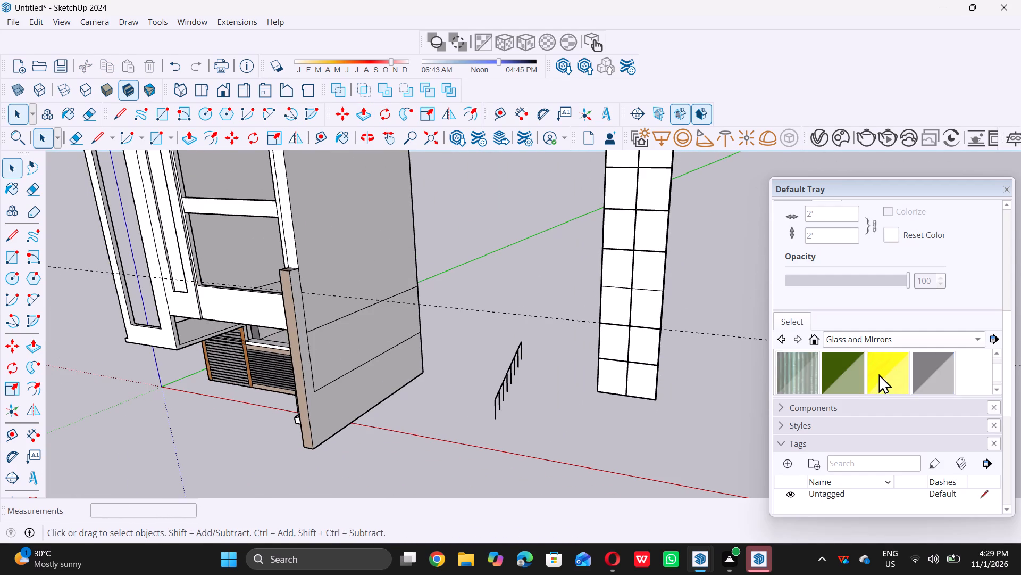
{"action": "scroll", "coordinate": [878, 374], "scroll_direction": "up", "scroll_amount": 2}
{"action": "left_click", "coordinate": [931, 374]}
{"action": "double_click", "coordinate": [649, 316]}
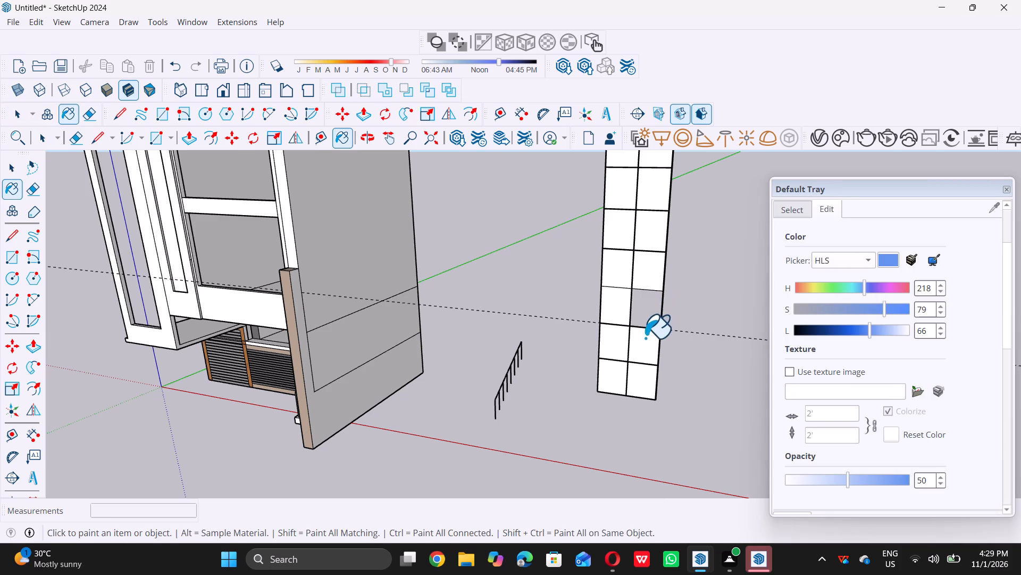
{"action": "double_click", "coordinate": [648, 342]}
{"action": "triple_click", "coordinate": [636, 381]}
{"action": "left_click", "coordinate": [636, 381]}
{"action": "left_click", "coordinate": [615, 382]}
{"action": "left_click", "coordinate": [616, 363]}
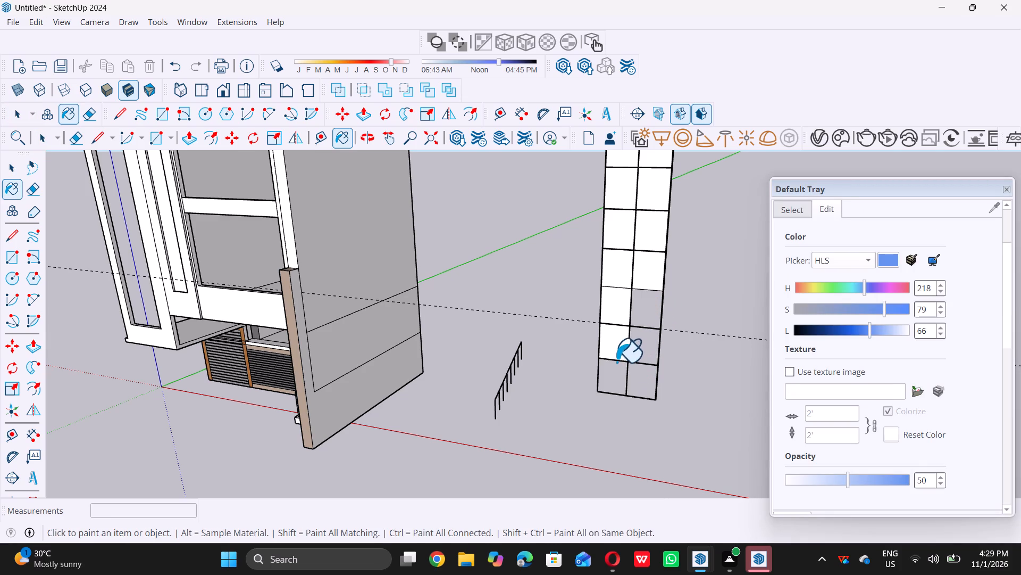
{"action": "left_click", "coordinate": [612, 328]}
{"action": "double_click", "coordinate": [617, 316]}
Paint the cells in the fourth to sixth rows from the panel's bottom with the blue translucent glass.
{"action": "double_click", "coordinate": [617, 275]}
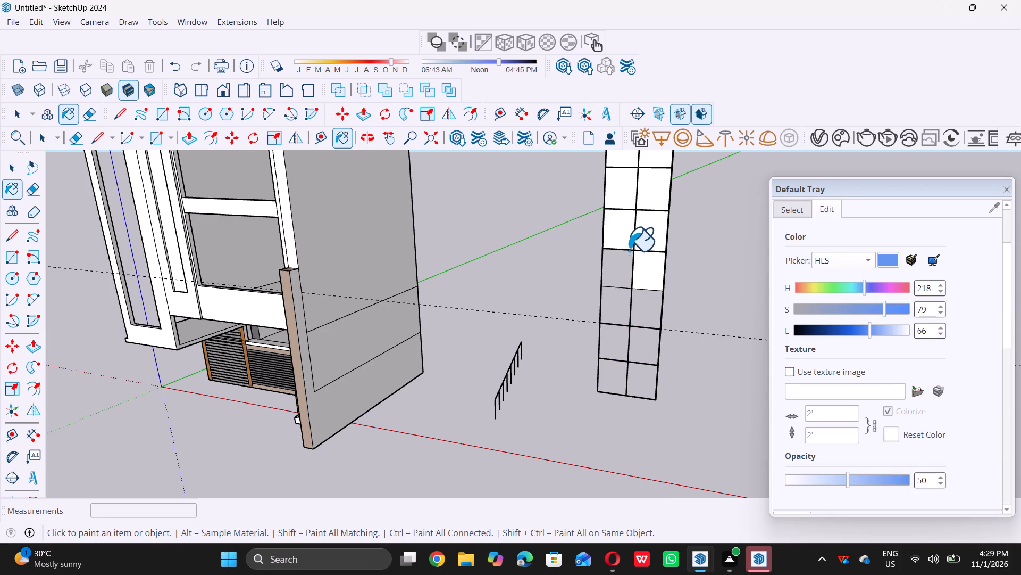
{"action": "left_click", "coordinate": [629, 240]}
{"action": "left_click", "coordinate": [654, 225]}
{"action": "double_click", "coordinate": [650, 210]}
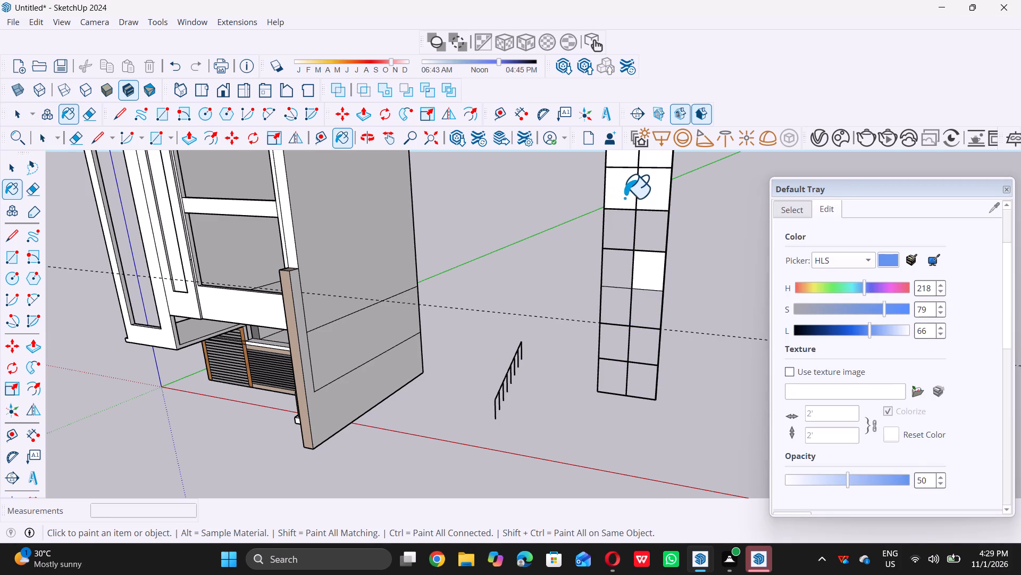
{"action": "left_click", "coordinate": [630, 196]}
{"action": "left_click", "coordinate": [652, 191]}
{"action": "triple_click", "coordinate": [652, 265]}
{"action": "left_click", "coordinate": [652, 265]}
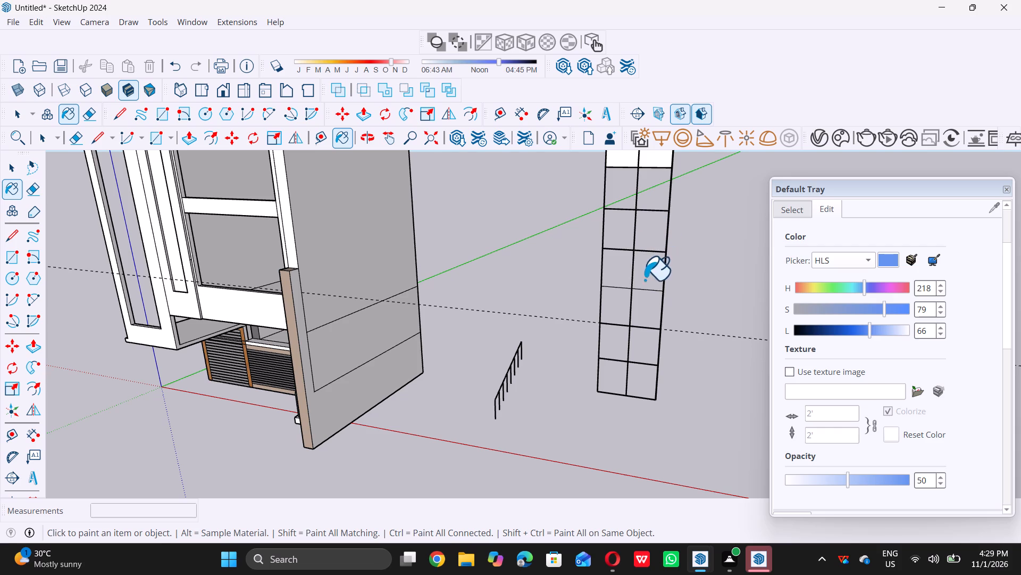
Paint the cells in the panel's top four rows with the same blue translucent glass.
{"action": "scroll", "coordinate": [640, 312], "scroll_direction": "down", "scroll_amount": 5}
{"action": "left_click", "coordinate": [653, 221]}
{"action": "left_click", "coordinate": [633, 220]}
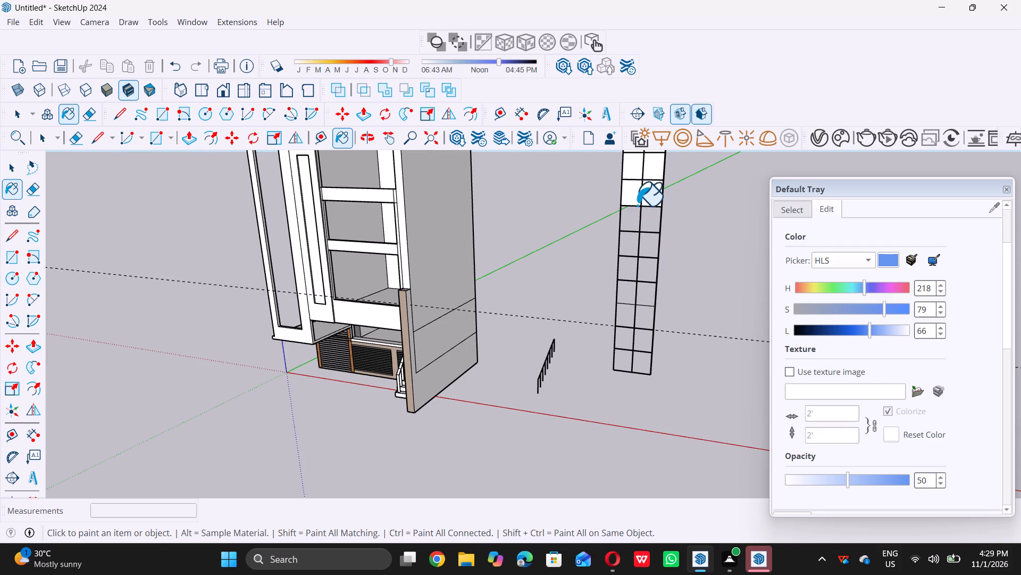
{"action": "left_click", "coordinate": [637, 195]}
{"action": "triple_click", "coordinate": [648, 194]}
{"action": "triple_click", "coordinate": [654, 175]}
{"action": "left_click", "coordinate": [635, 172]}
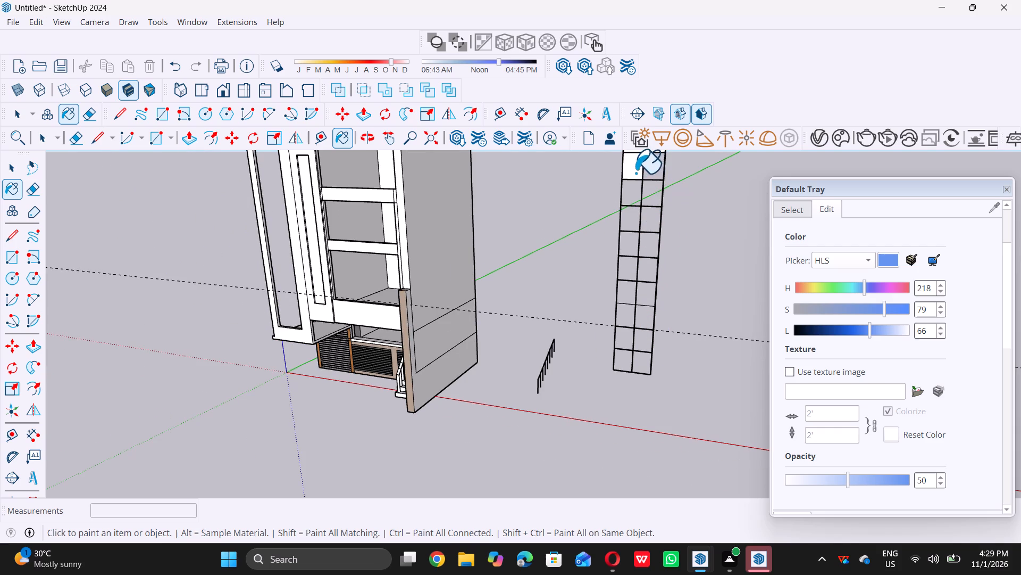
{"action": "scroll", "coordinate": [629, 269], "scroll_direction": "down", "scroll_amount": 5}
{"action": "scroll", "coordinate": [627, 179], "scroll_direction": "up", "scroll_amount": 6}
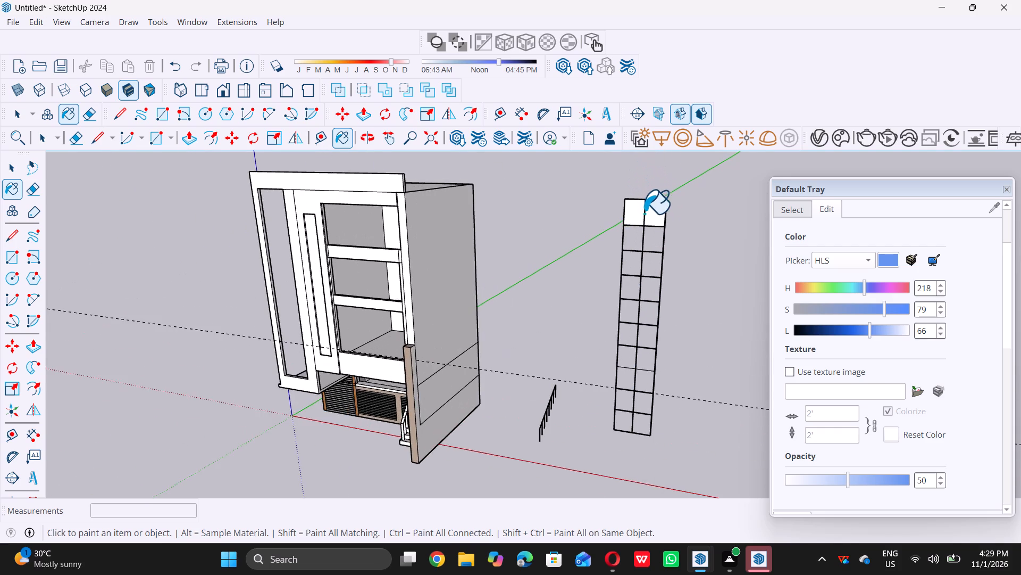
{"action": "scroll", "coordinate": [644, 213], "scroll_direction": "up", "scroll_amount": 1}
{"action": "triple_click", "coordinate": [652, 214]}
{"action": "double_click", "coordinate": [638, 215]}
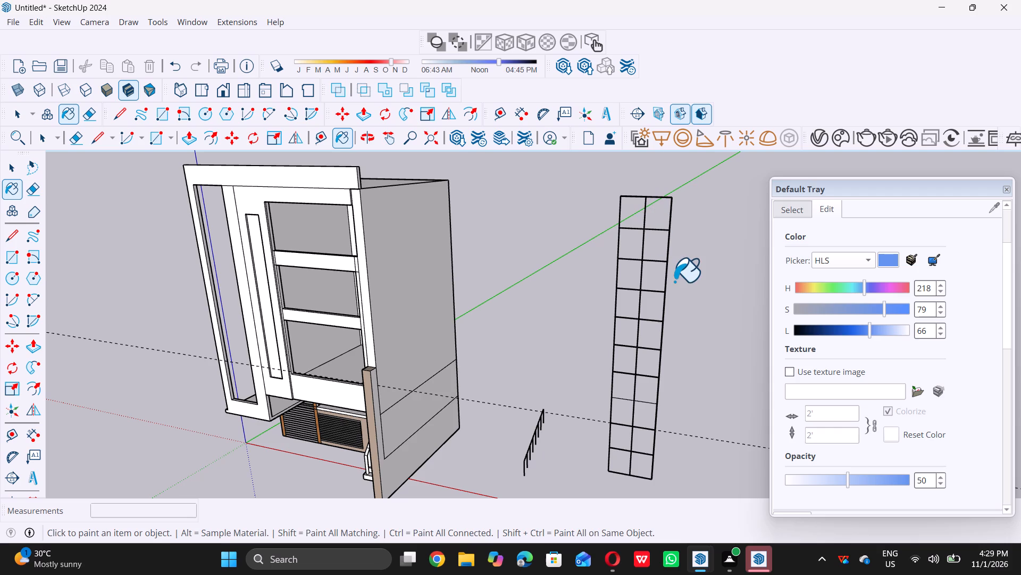
Delete all guides from the model.
{"action": "key", "text": "space"}
{"action": "left_click", "coordinate": [38, 24]}
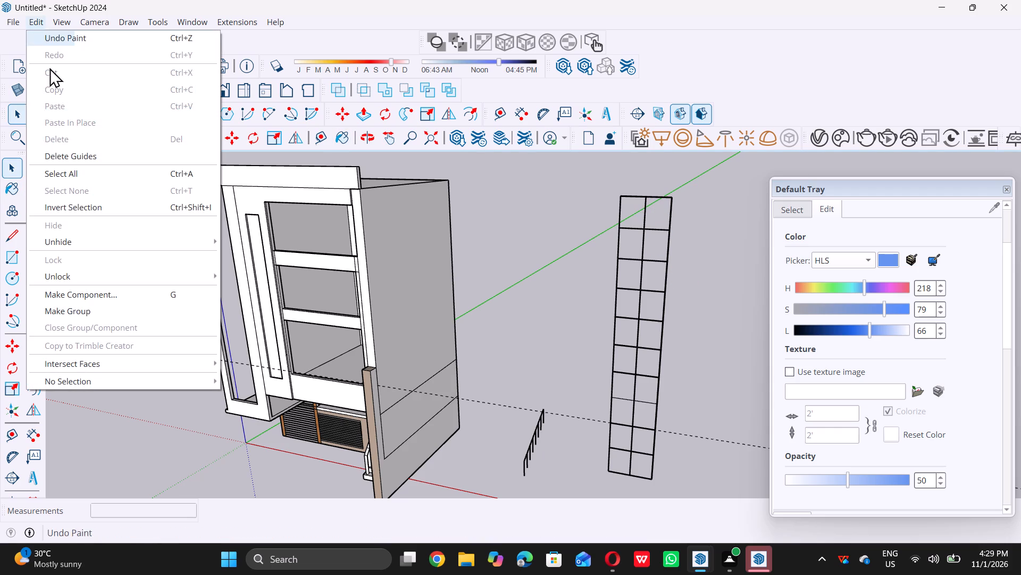
{"action": "left_click", "coordinate": [93, 159]}
Select the whole glazed panel with its frame and make it a group.
{"action": "scroll", "coordinate": [466, 228], "scroll_direction": "down", "scroll_amount": 2}
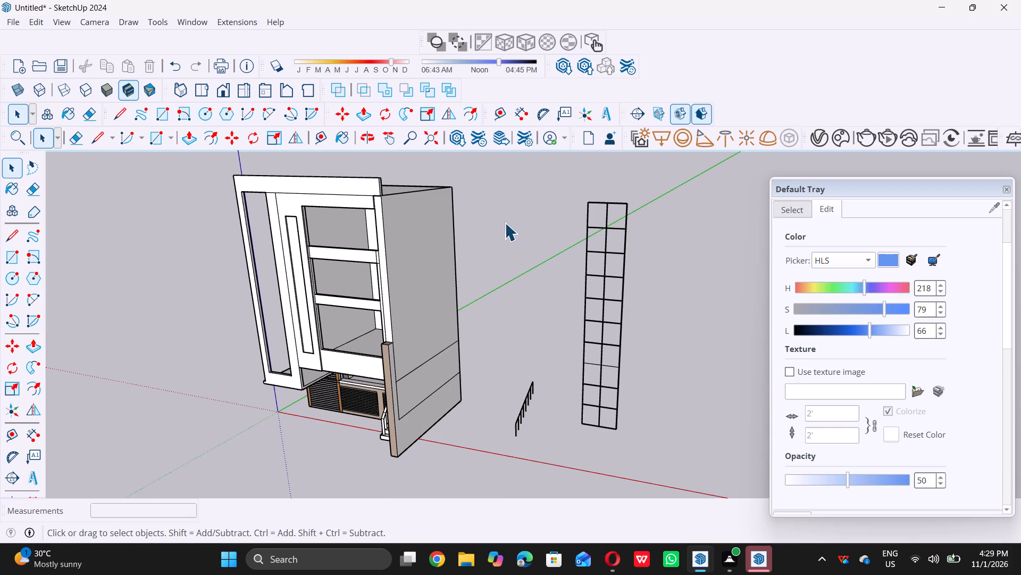
{"action": "left_click_drag", "start_coordinate": [558, 192], "coordinate": [642, 264]}
{"action": "left_click_drag", "start_coordinate": [642, 264], "coordinate": [649, 436]}
{"action": "left_click", "coordinate": [649, 436]}
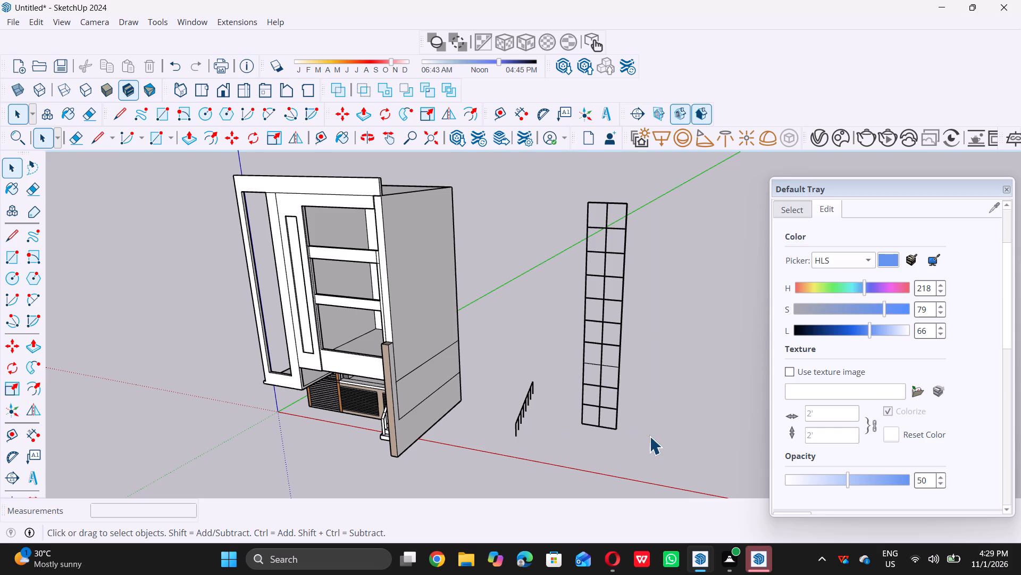
{"action": "left_click_drag", "start_coordinate": [565, 172], "coordinate": [650, 449]}
{"action": "left_click", "coordinate": [650, 449]}
{"action": "triple_click", "coordinate": [613, 426]}
{"action": "triple_click", "coordinate": [613, 426]}
{"action": "left_click", "coordinate": [613, 425]}
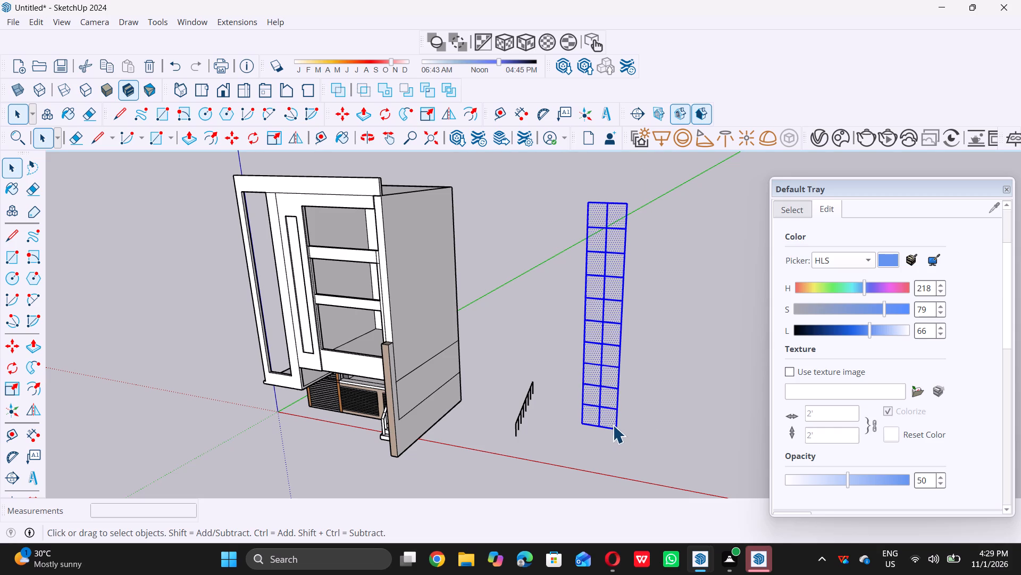
{"action": "right_click", "coordinate": [613, 425]}
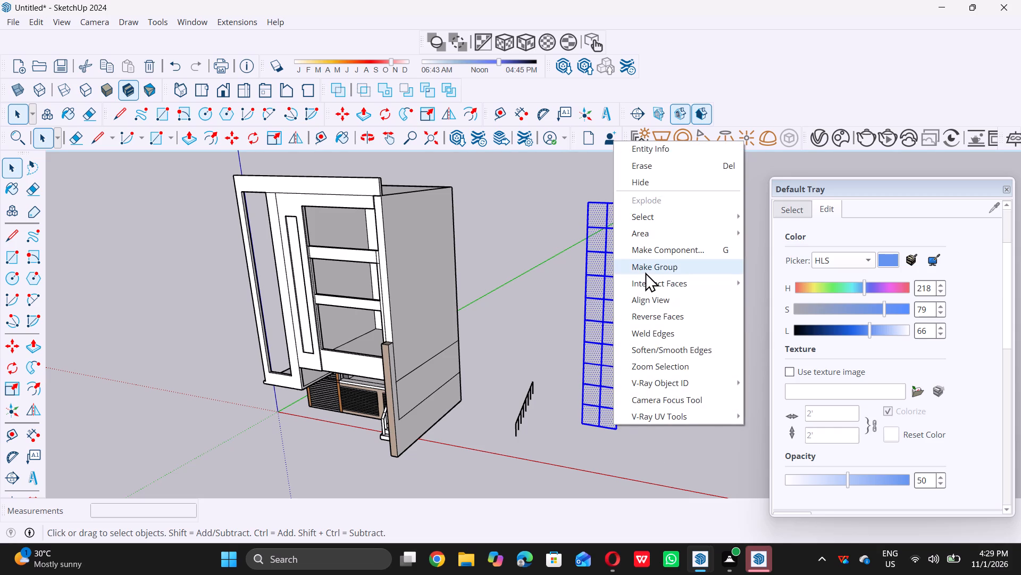
{"action": "double_click", "coordinate": [646, 269]}
Move the panel group by its lower corner into the bottom corner of the facade's tall narrow window opening, about 91' 3" away.
{"action": "scroll", "coordinate": [567, 436], "scroll_direction": "up", "scroll_amount": 5}
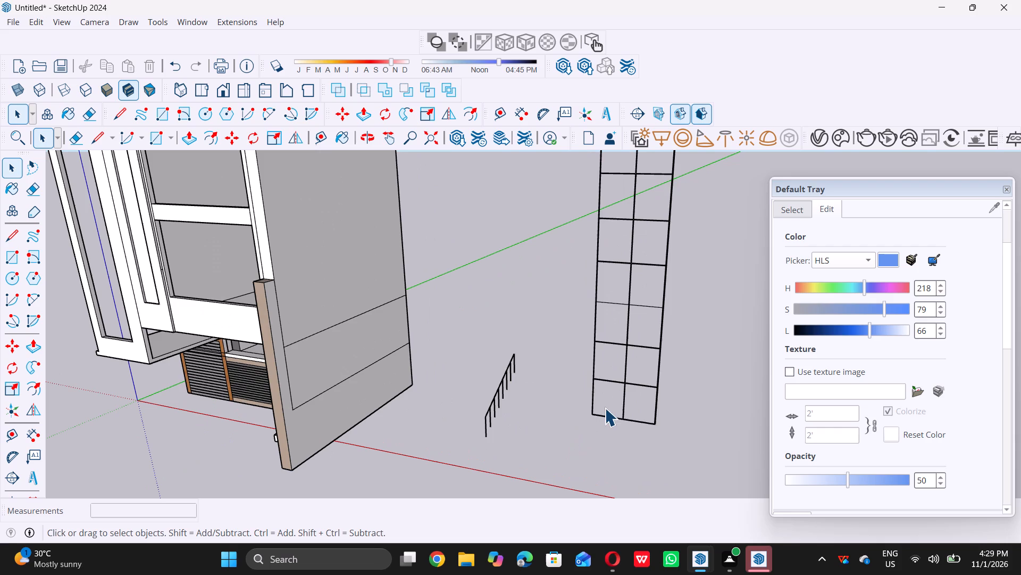
{"action": "left_click", "coordinate": [605, 408]}
{"action": "key", "text": "m"}
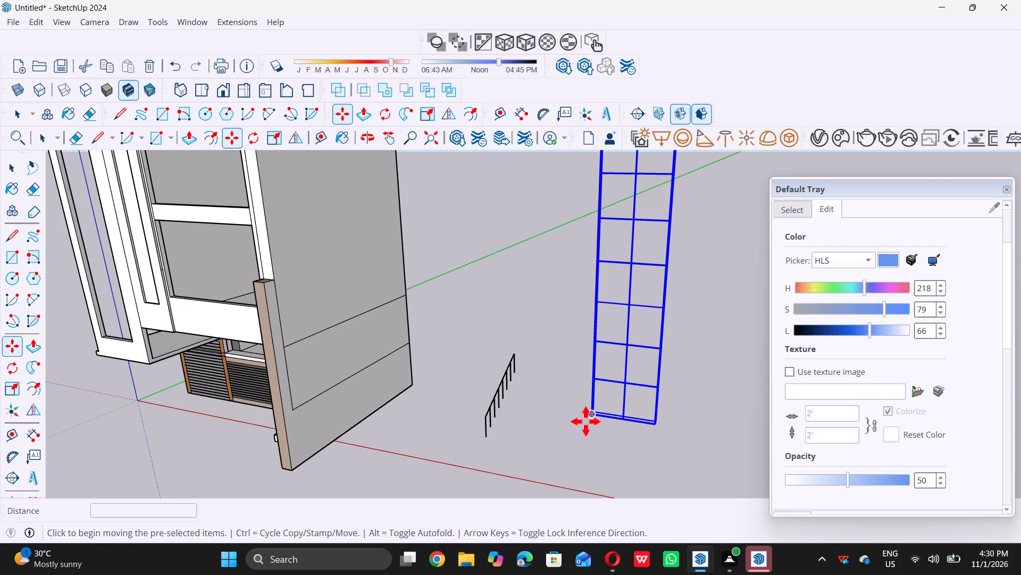
{"action": "left_click", "coordinate": [589, 414]}
{"action": "scroll", "coordinate": [589, 414], "scroll_direction": "down", "scroll_amount": 12}
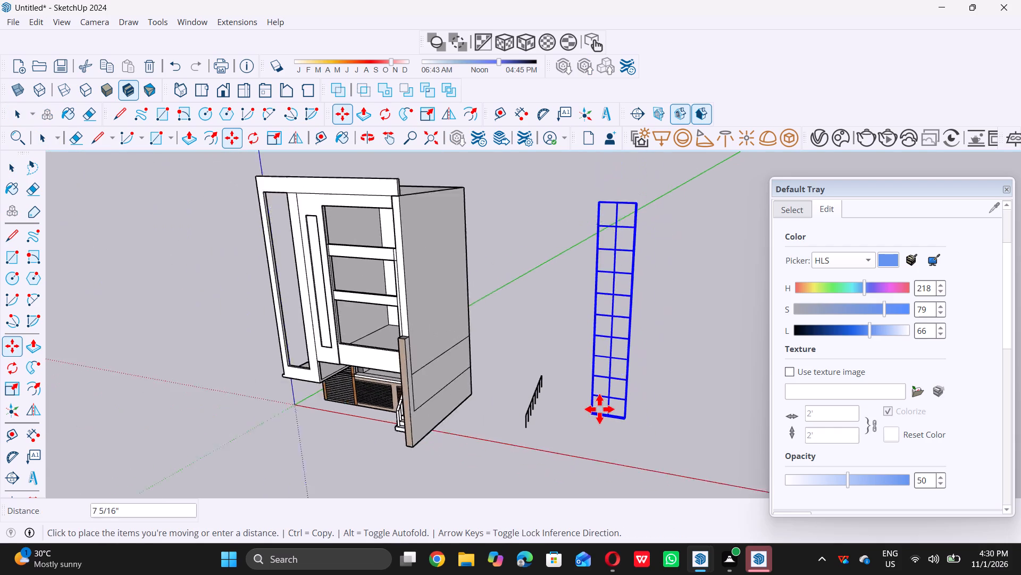
{"action": "scroll", "coordinate": [599, 409], "scroll_direction": "down", "scroll_amount": 3}
{"action": "scroll", "coordinate": [379, 369], "scroll_direction": "up", "scroll_amount": 14}
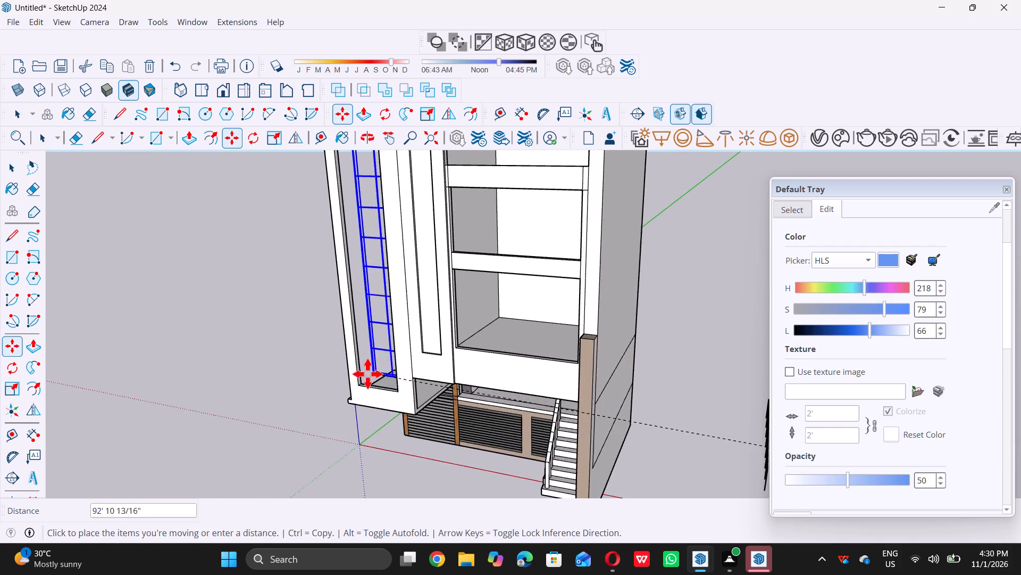
{"action": "scroll", "coordinate": [349, 387], "scroll_direction": "up", "scroll_amount": 20}
{"action": "scroll", "coordinate": [349, 387], "scroll_direction": "up", "scroll_amount": 6}
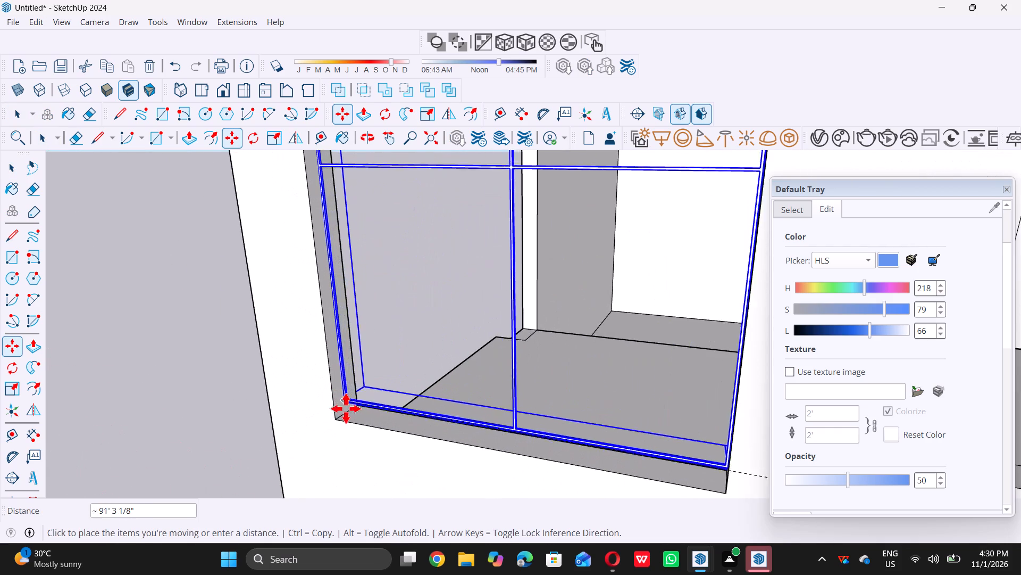
{"action": "scroll", "coordinate": [346, 408], "scroll_direction": "up", "scroll_amount": 6}
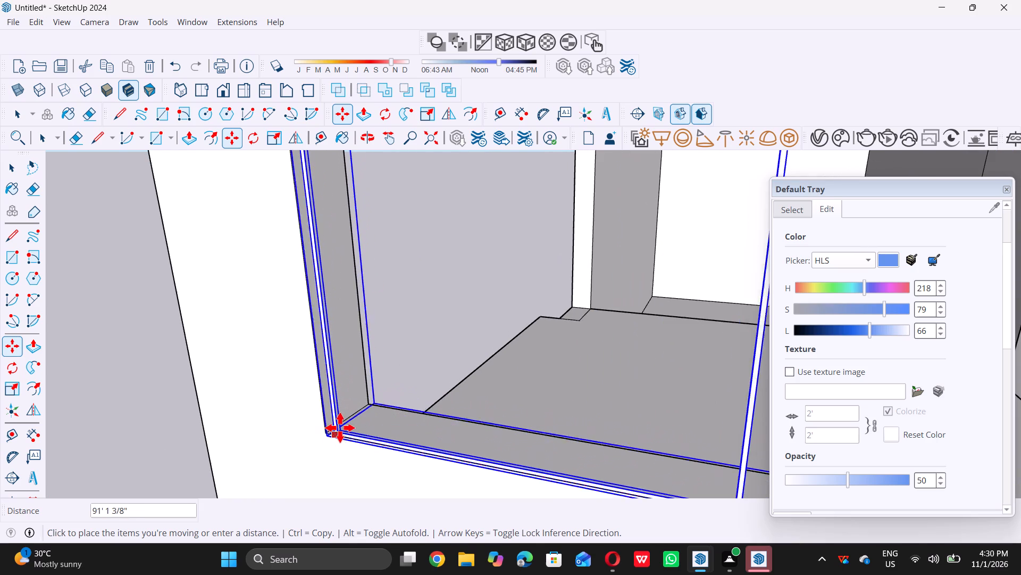
{"action": "double_click", "coordinate": [348, 421]}
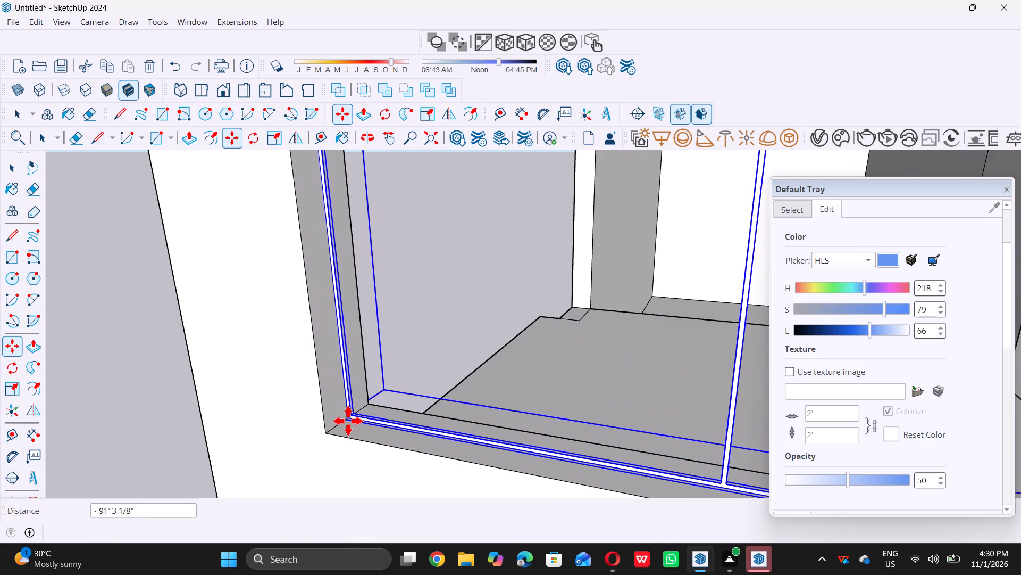
{"action": "key", "text": "space"}
{"action": "double_click", "coordinate": [146, 419]}
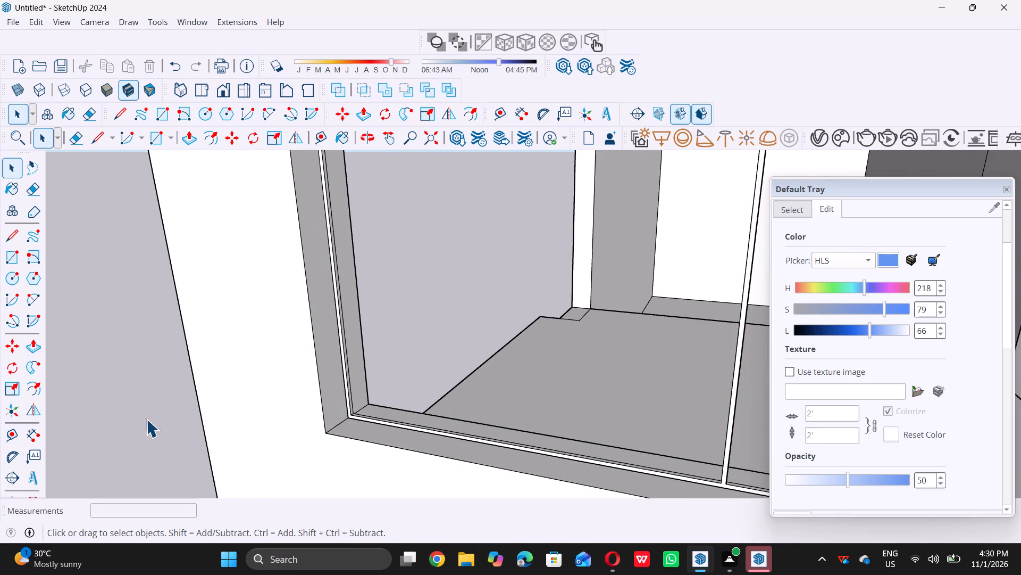
Examine from the front how the glazed panel sits in the facade's tall window opening.
{"action": "scroll", "coordinate": [513, 384], "scroll_direction": "down", "scroll_amount": 20}
{"action": "scroll", "coordinate": [513, 384], "scroll_direction": "down", "scroll_amount": 6}
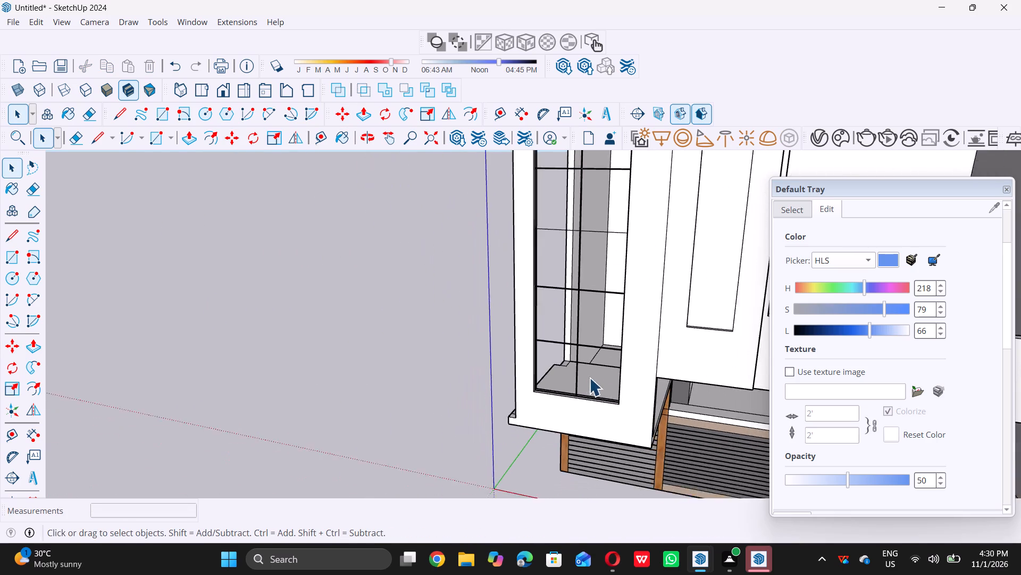
{"action": "scroll", "coordinate": [589, 377], "scroll_direction": "down", "scroll_amount": 19}
{"action": "middle_click_drag", "start_coordinate": [576, 392], "coordinate": [638, 356]}
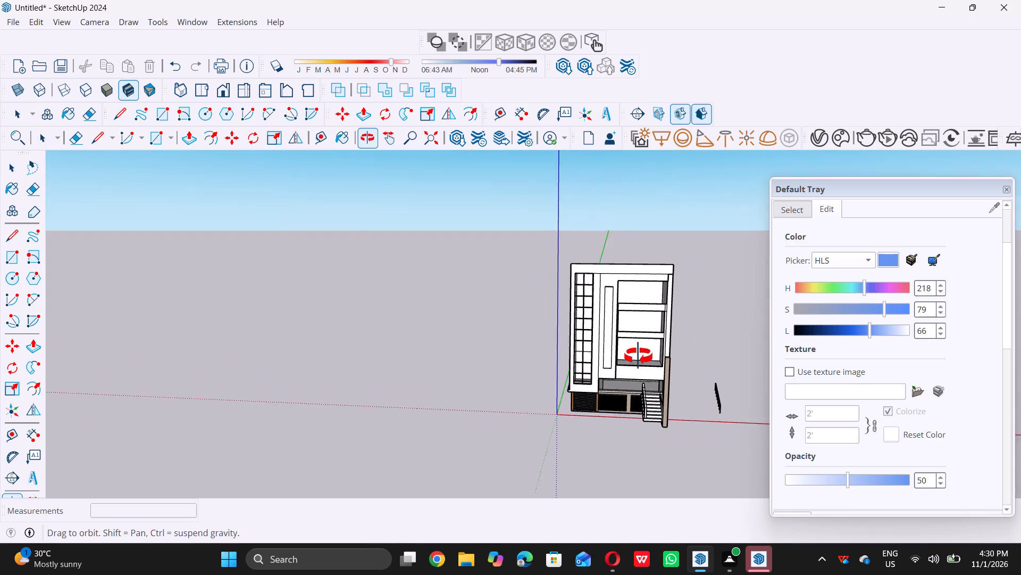
{"action": "middle_click_drag", "start_coordinate": [638, 356], "coordinate": [632, 339]}
{"action": "scroll", "coordinate": [632, 339], "scroll_direction": "up", "scroll_amount": 7}
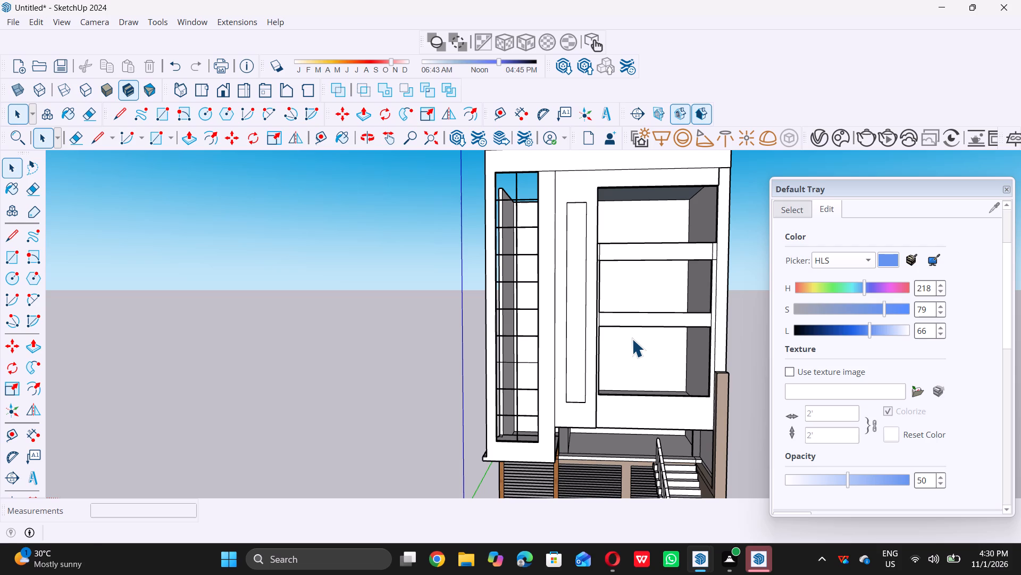
{"action": "scroll", "coordinate": [522, 278], "scroll_direction": "up", "scroll_amount": 10}
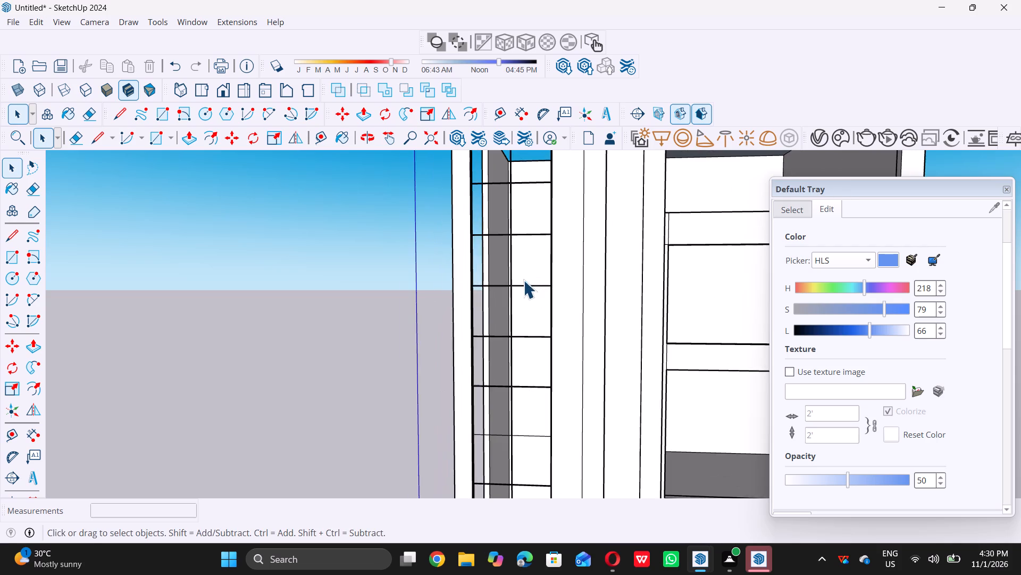
{"action": "scroll", "coordinate": [523, 280], "scroll_direction": "up", "scroll_amount": 9}
{"action": "scroll", "coordinate": [518, 284], "scroll_direction": "down", "scroll_amount": 6}
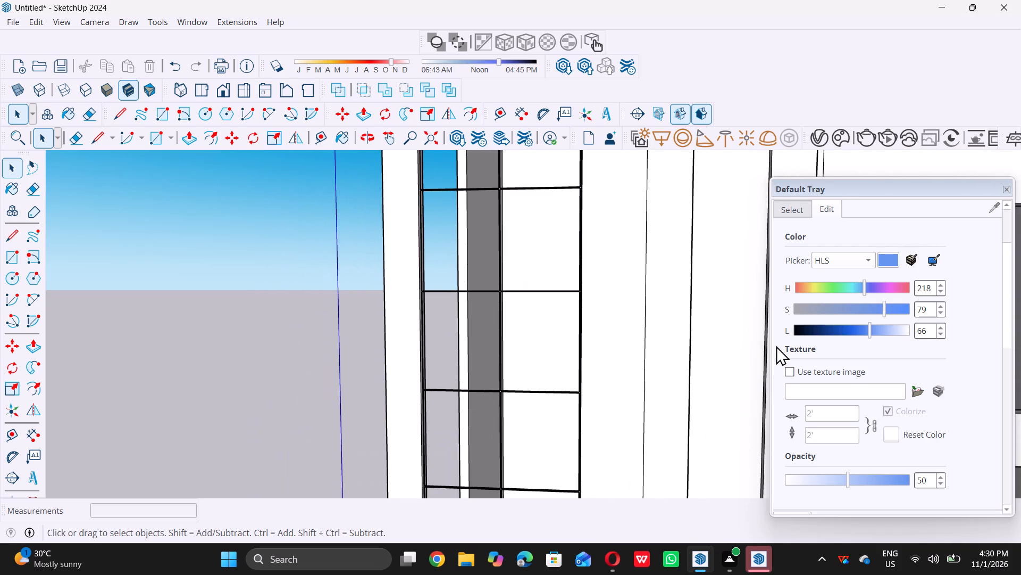
Darken the blue glass material by lowering its lightness to 21.
{"action": "left_click_drag", "start_coordinate": [867, 329], "coordinate": [861, 326]}
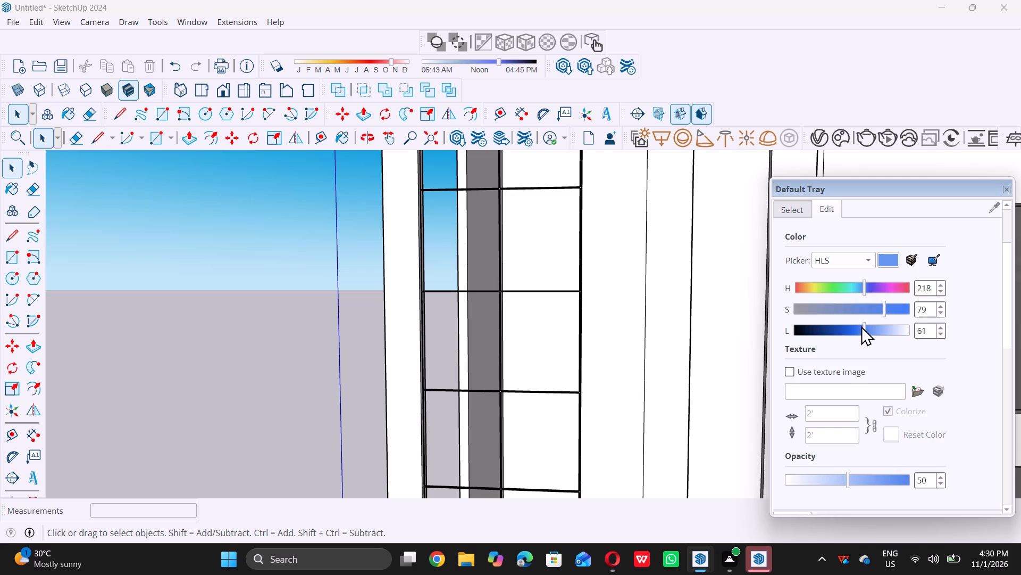
{"action": "left_click_drag", "start_coordinate": [861, 326], "coordinate": [820, 326]}
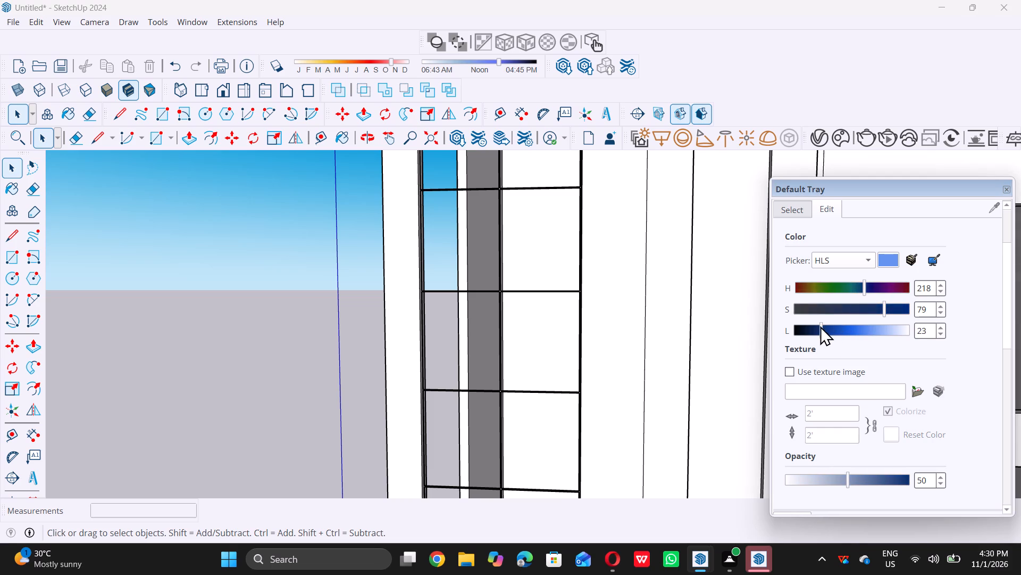
{"action": "left_click_drag", "start_coordinate": [820, 326], "coordinate": [816, 325]}
{"action": "left_click", "coordinate": [816, 325]}
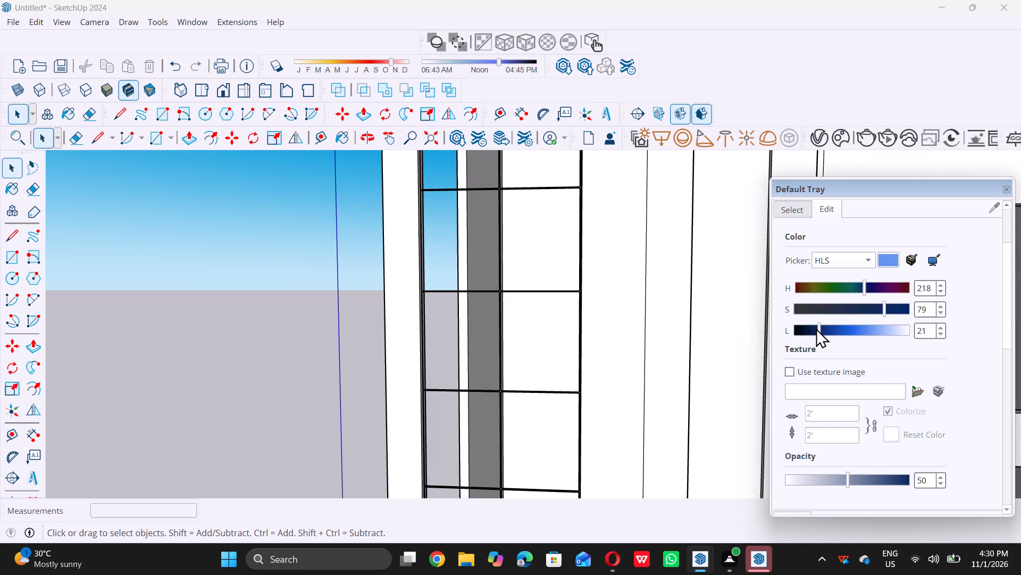
Try to paint the grid panel in the facade's tall opening with the Mirror 02 material from Glass and Mirrors.
{"action": "scroll", "coordinate": [817, 328], "scroll_direction": "down", "scroll_amount": 13}
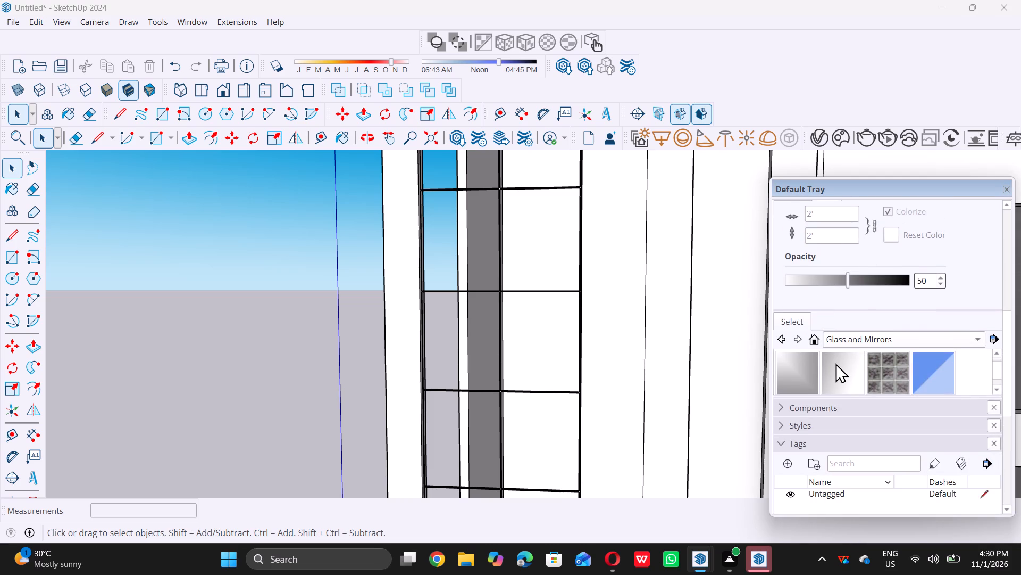
{"action": "left_click", "coordinate": [837, 367]}
{"action": "double_click", "coordinate": [545, 367]}
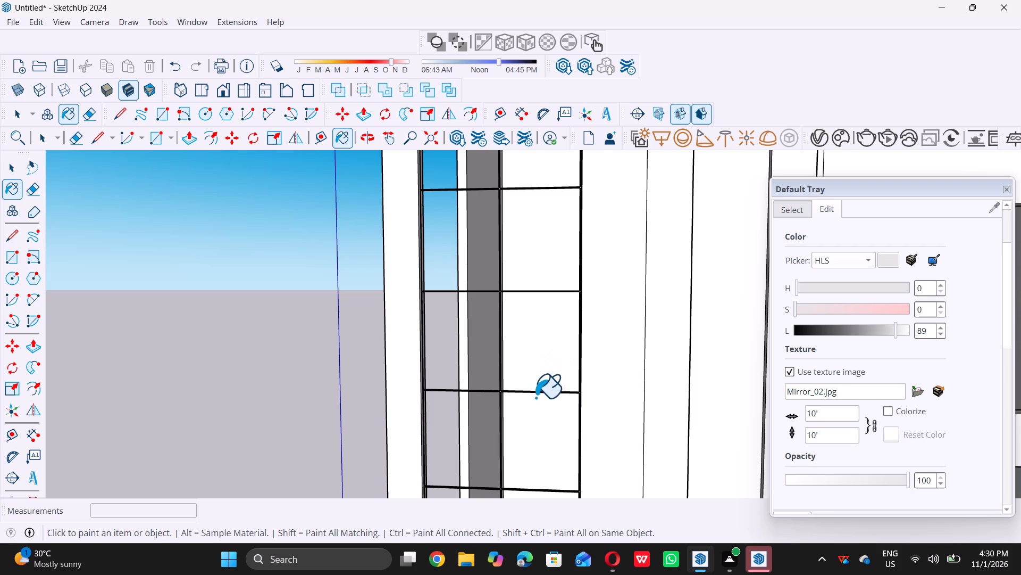
{"action": "double_click", "coordinate": [535, 397]}
{"action": "scroll", "coordinate": [539, 391], "scroll_direction": "down", "scroll_amount": 15}
{"action": "scroll", "coordinate": [533, 405], "scroll_direction": "up", "scroll_amount": 3}
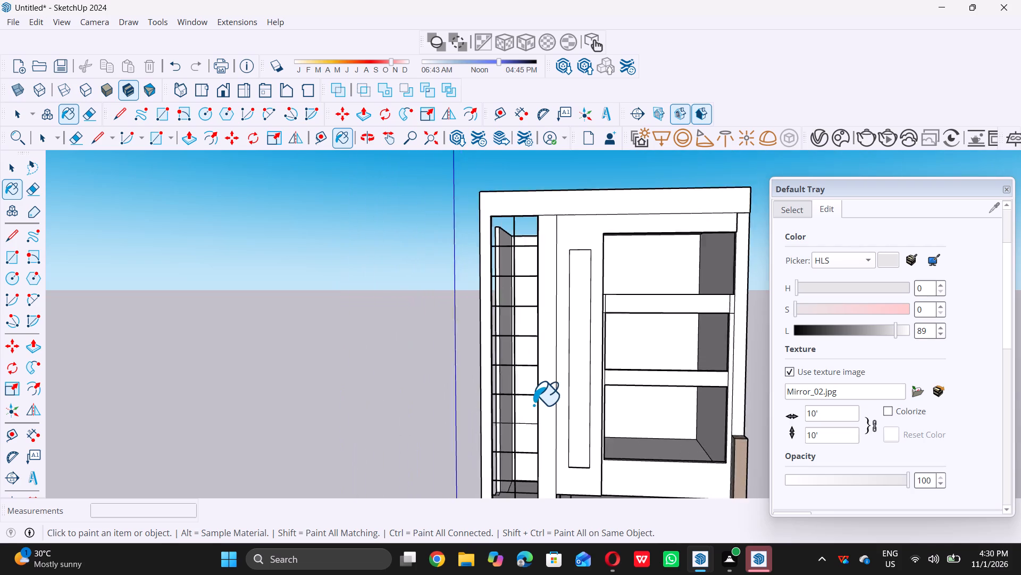
{"action": "scroll", "coordinate": [533, 405], "scroll_direction": "up", "scroll_amount": 5}
{"action": "left_click", "coordinate": [524, 410]}
{"action": "left_click_drag", "start_coordinate": [513, 452], "coordinate": [519, 447]}
{"action": "scroll", "coordinate": [524, 421], "scroll_direction": "down", "scroll_amount": 6}
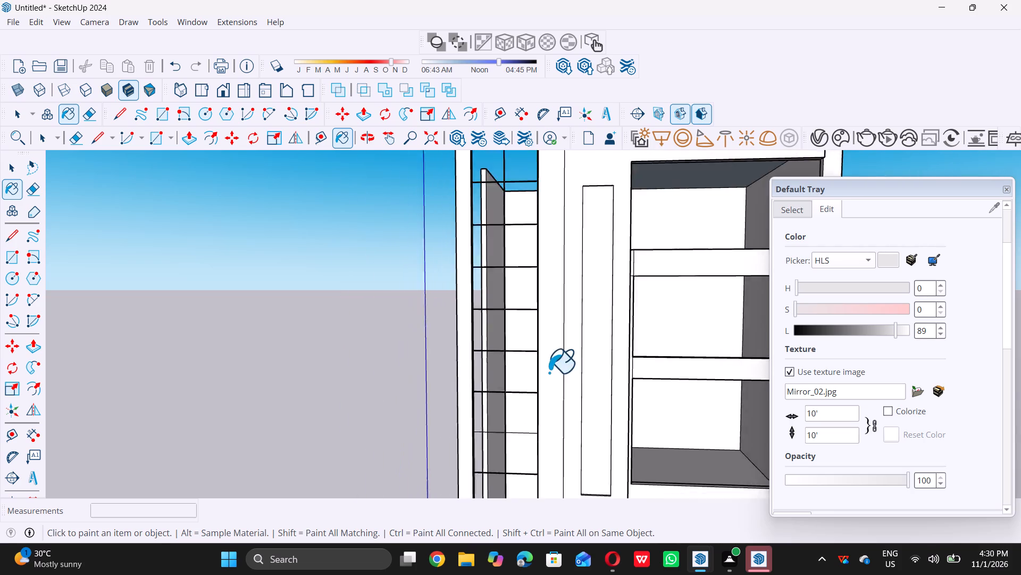
{"action": "scroll", "coordinate": [549, 372], "scroll_direction": "down", "scroll_amount": 8}
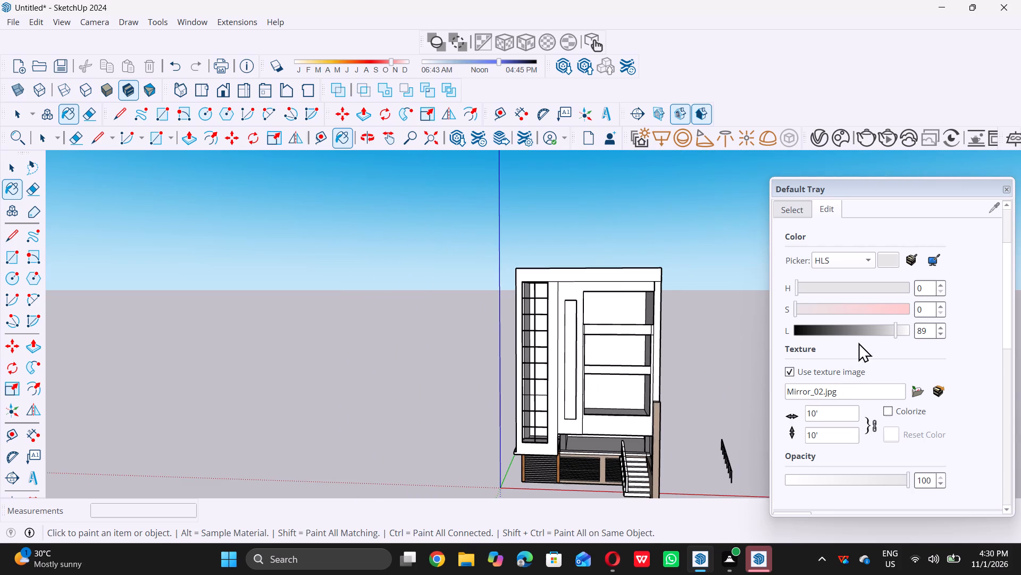
{"action": "scroll", "coordinate": [833, 336], "scroll_direction": "up", "scroll_amount": 5}
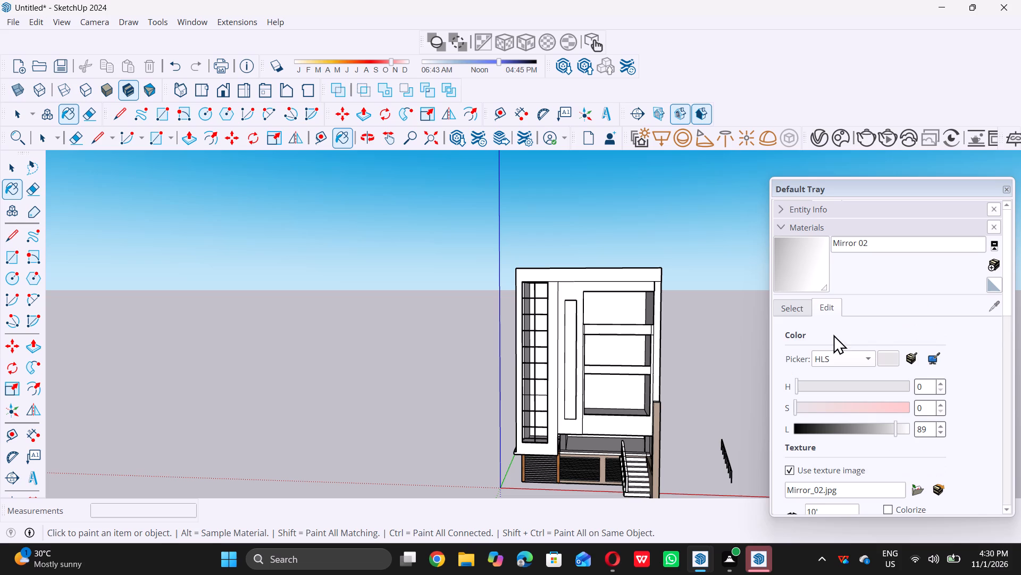
Try to paint the grid panel in the facade's tall opening with the dark translucent glass block material from Glass and Mirrors.
{"action": "scroll", "coordinate": [833, 333], "scroll_direction": "up", "scroll_amount": 4}
{"action": "scroll", "coordinate": [832, 308], "scroll_direction": "down", "scroll_amount": 6}
{"action": "scroll", "coordinate": [835, 320], "scroll_direction": "up", "scroll_amount": 6}
{"action": "scroll", "coordinate": [835, 320], "scroll_direction": "down", "scroll_amount": 2}
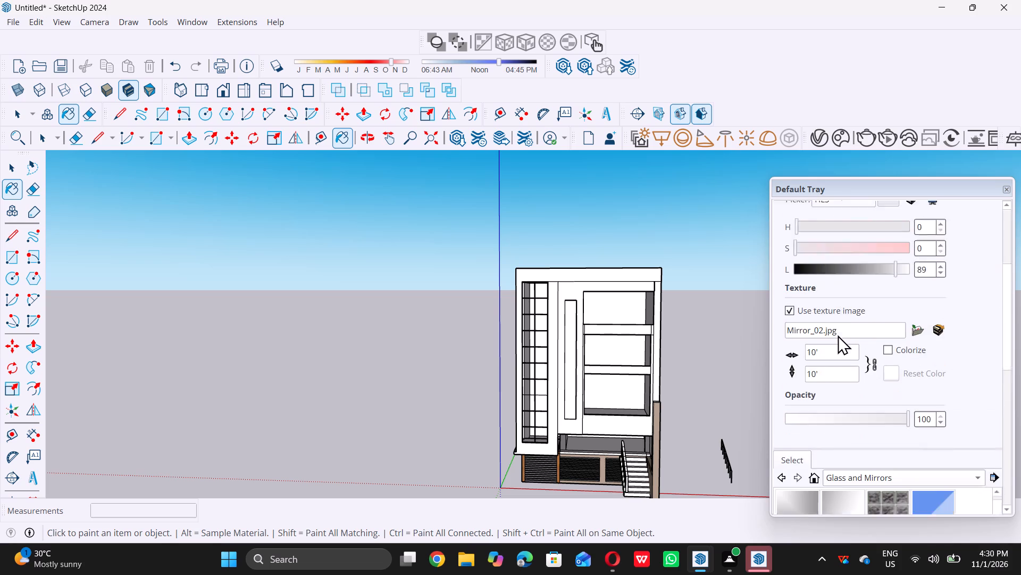
{"action": "scroll", "coordinate": [838, 335], "scroll_direction": "down", "scroll_amount": 4}
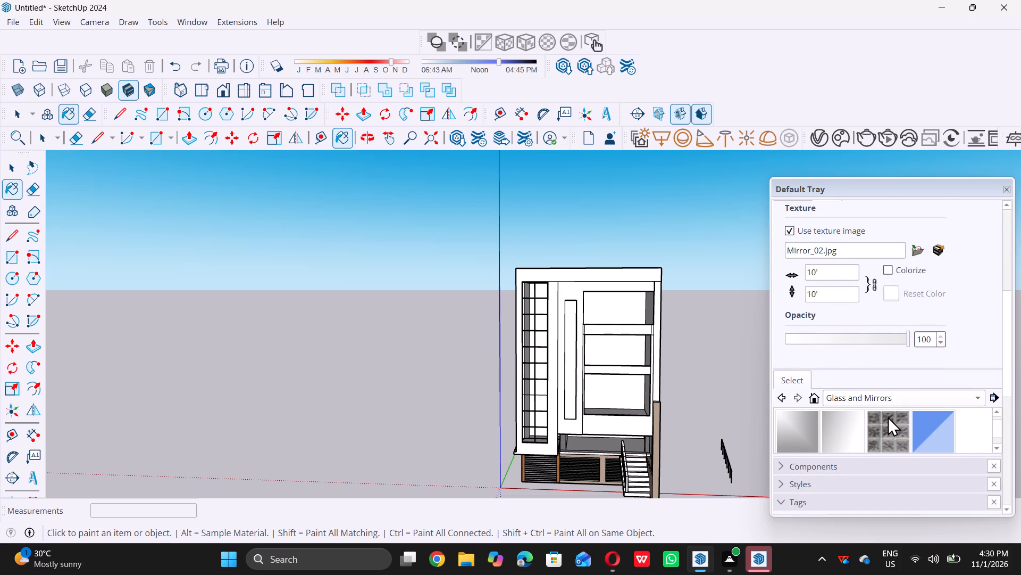
{"action": "double_click", "coordinate": [893, 431]}
{"action": "scroll", "coordinate": [518, 398], "scroll_direction": "up", "scroll_amount": 11}
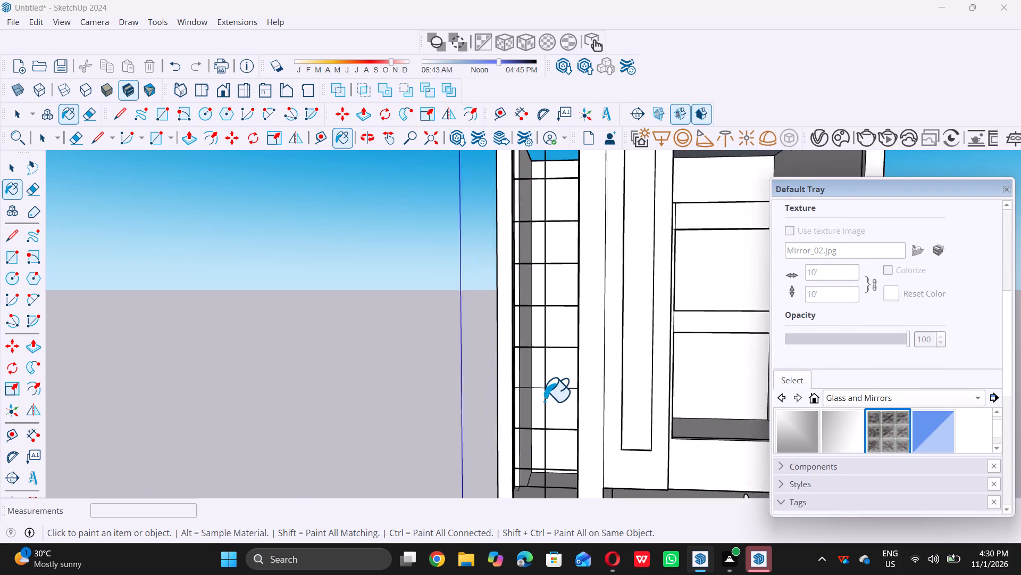
{"action": "left_click", "coordinate": [562, 401]}
{"action": "left_click", "coordinate": [564, 400]}
{"action": "left_click", "coordinate": [565, 384]}
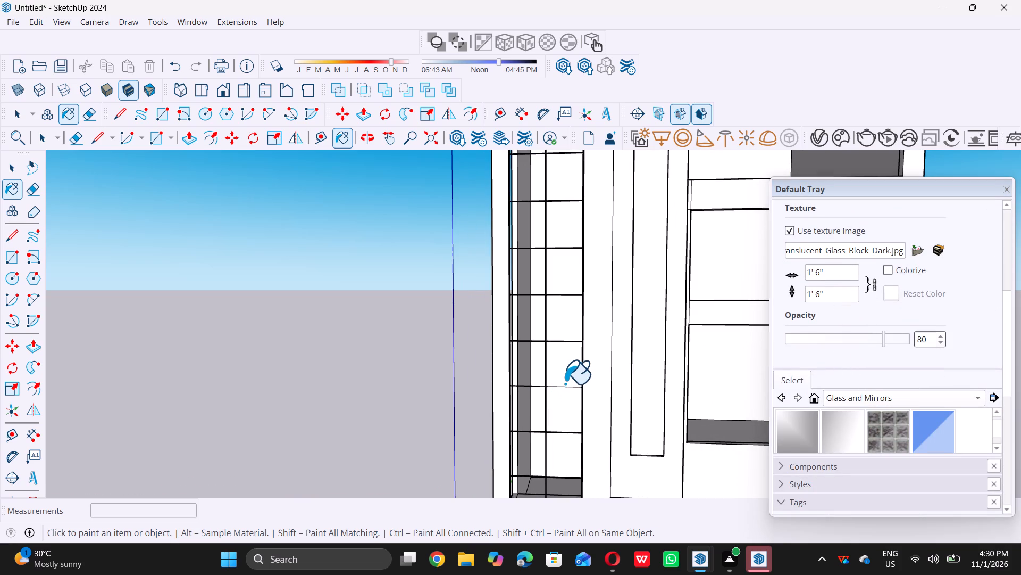
{"action": "key", "text": "space"}
Switch the material library from Glass and Mirrors to the Colors-Named collection.
{"action": "scroll", "coordinate": [907, 332], "scroll_direction": "up", "scroll_amount": 2}
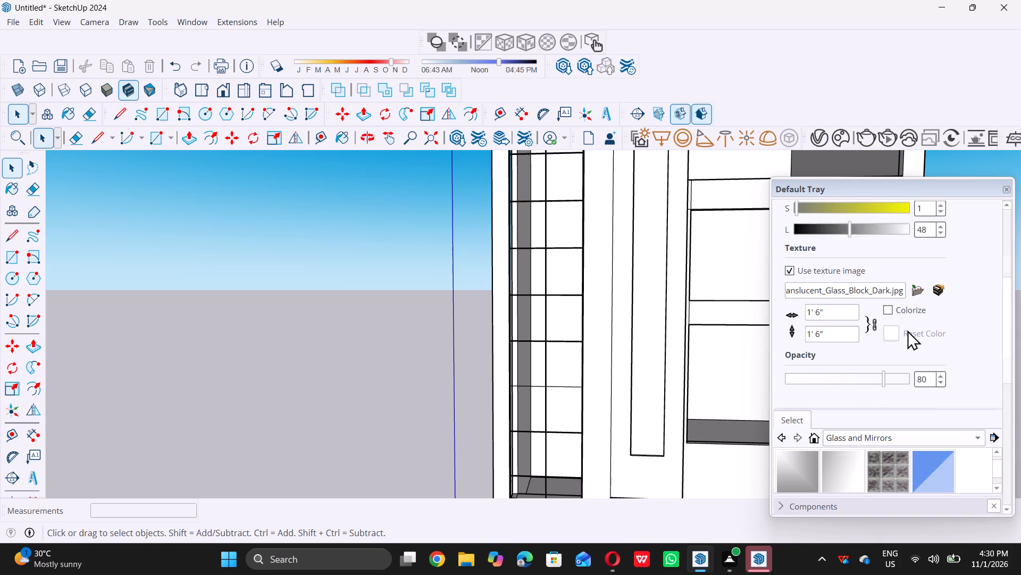
{"action": "scroll", "coordinate": [907, 330], "scroll_direction": "up", "scroll_amount": 9}
{"action": "scroll", "coordinate": [907, 326], "scroll_direction": "down", "scroll_amount": 14}
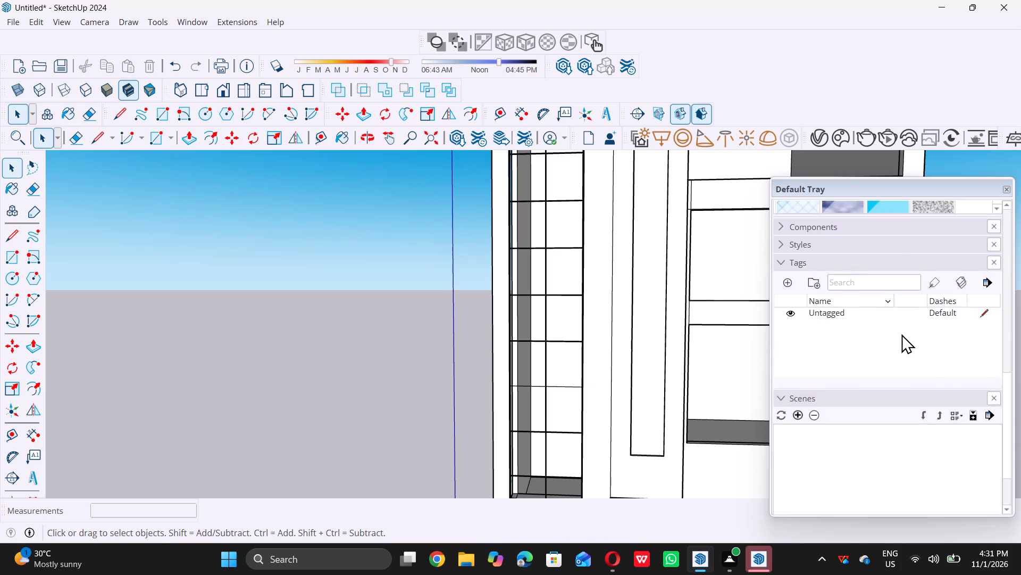
{"action": "scroll", "coordinate": [901, 334], "scroll_direction": "up", "scroll_amount": 4}
{"action": "double_click", "coordinate": [975, 321]}
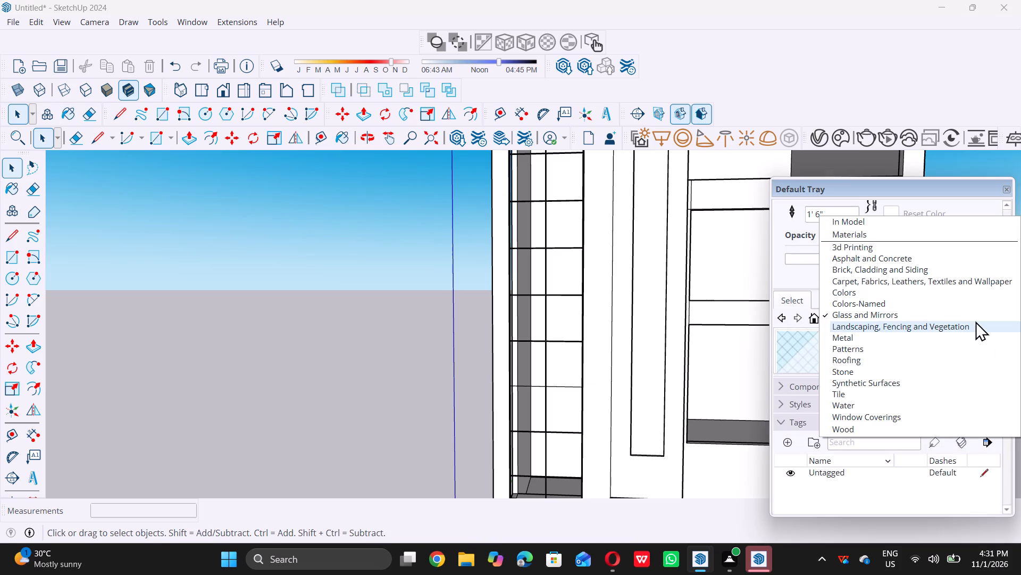
{"action": "left_click", "coordinate": [930, 299]}
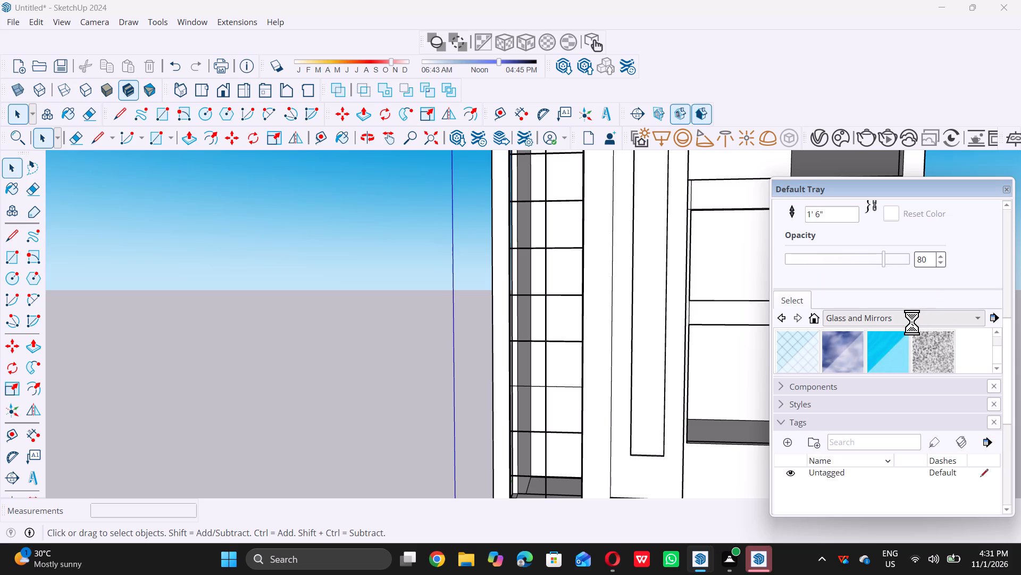
Search 3D Warehouse for "window" models.
{"action": "scroll", "coordinate": [514, 393], "scroll_direction": "down", "scroll_amount": 7}
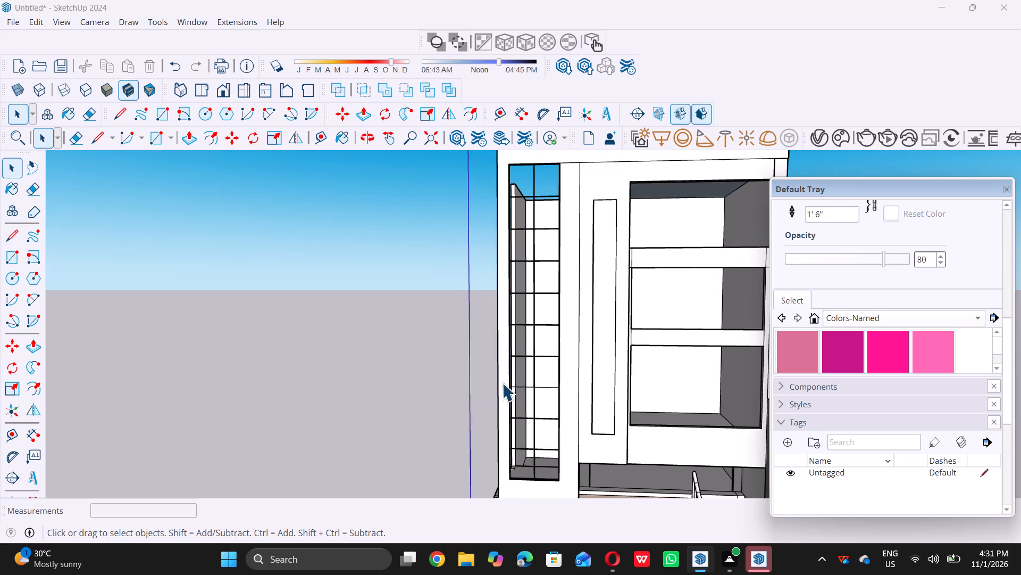
{"action": "scroll", "coordinate": [502, 383], "scroll_direction": "down", "scroll_amount": 5}
{"action": "middle_click_drag", "start_coordinate": [585, 334], "coordinate": [557, 393]}
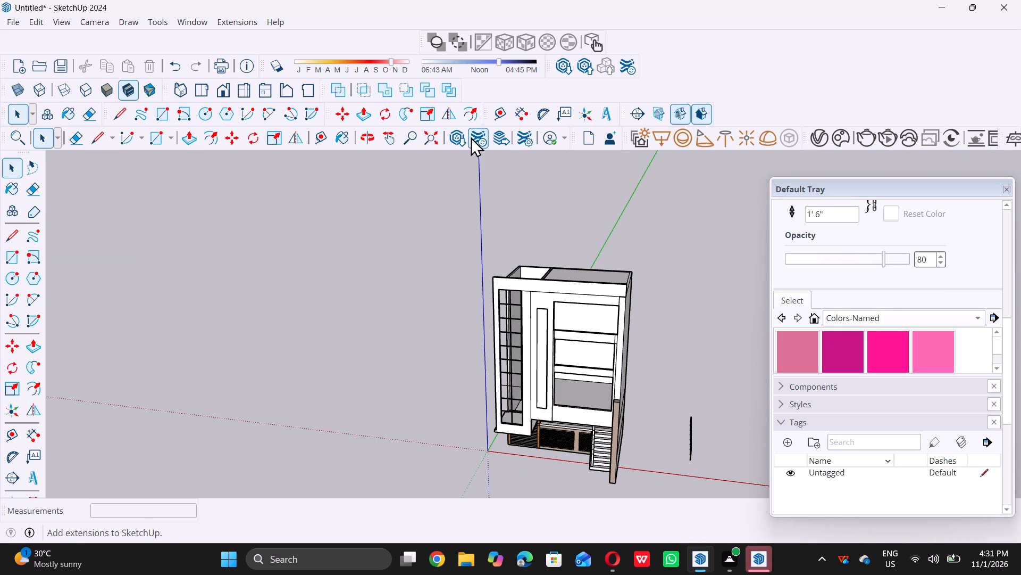
{"action": "triple_click", "coordinate": [451, 141]}
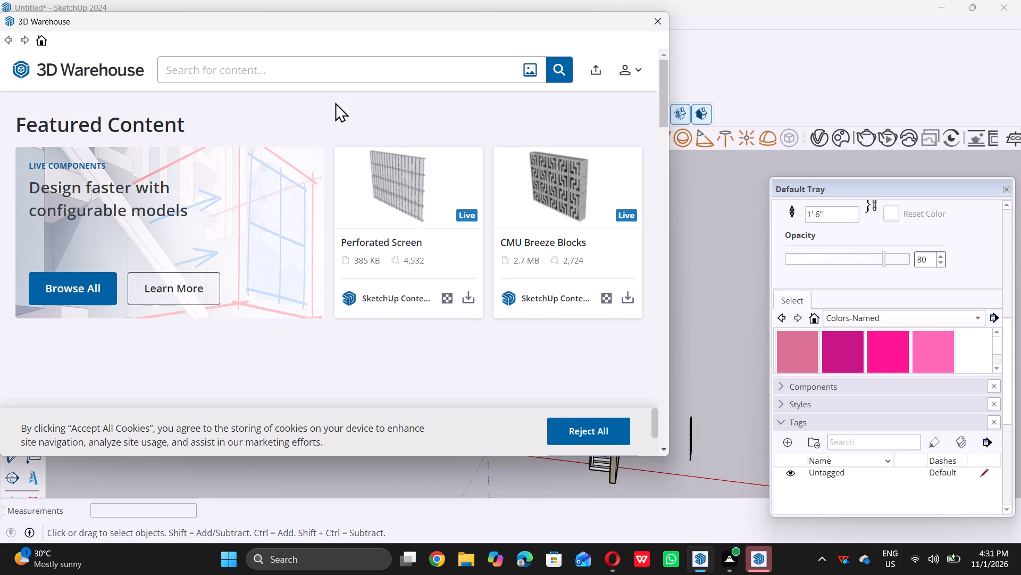
{"action": "double_click", "coordinate": [303, 73]}
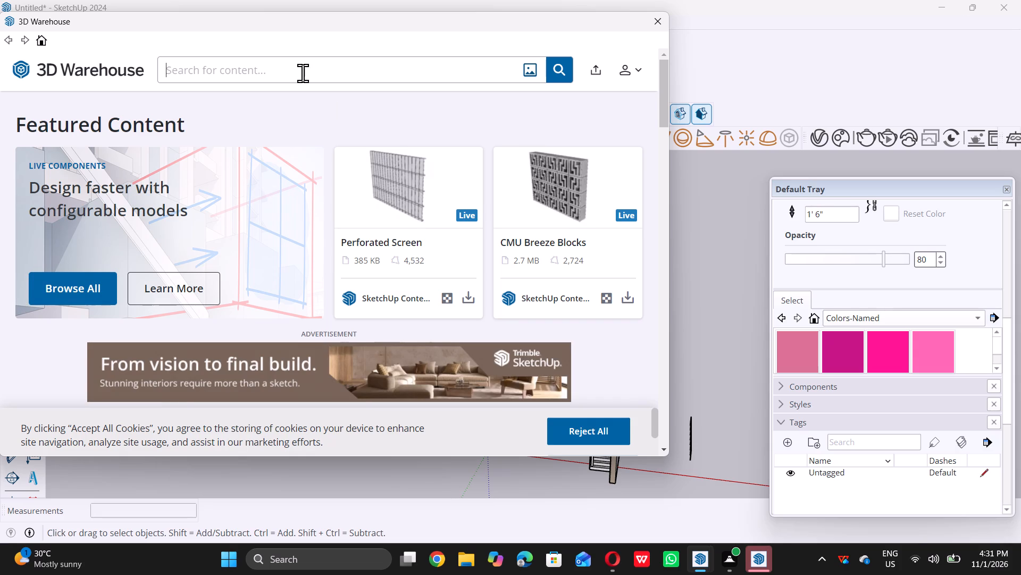
{"action": "type", "text": "window"}
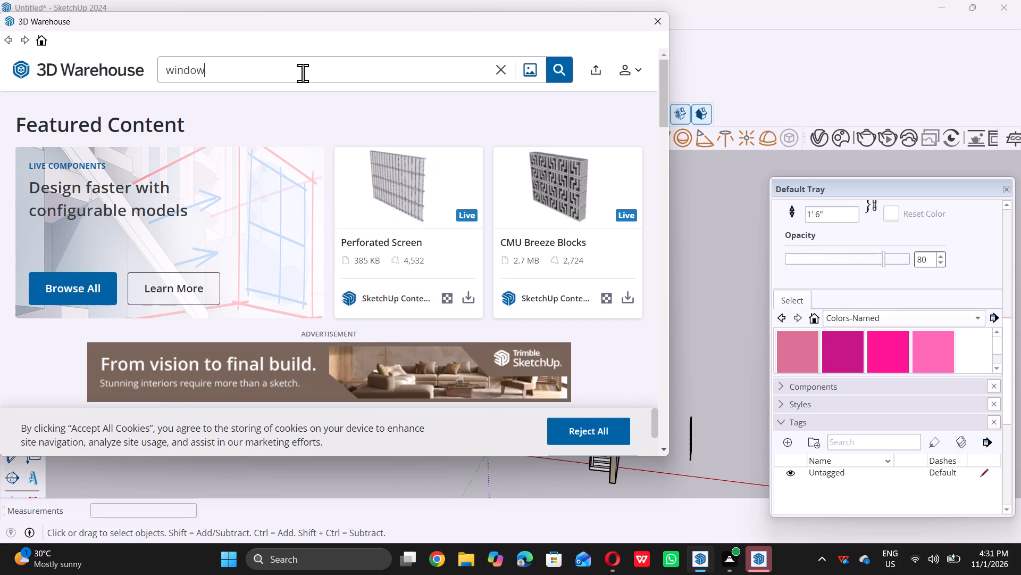
{"action": "key", "text": "Return"}
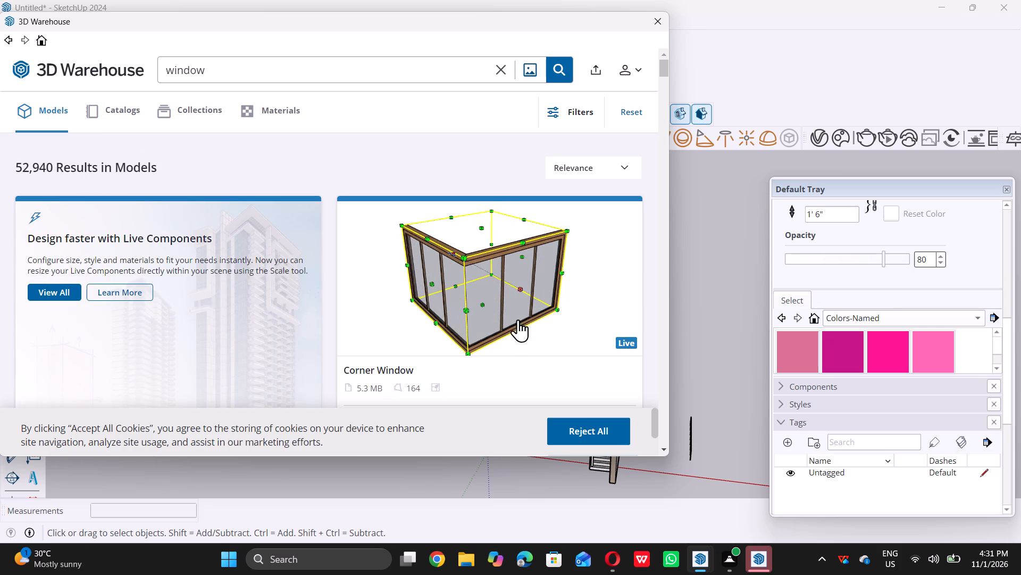
Load the 2.4 MB three-pane "window" model with the light frame from the results and place it beside the building.
{"action": "scroll", "coordinate": [513, 305], "scroll_direction": "down", "scroll_amount": 9}
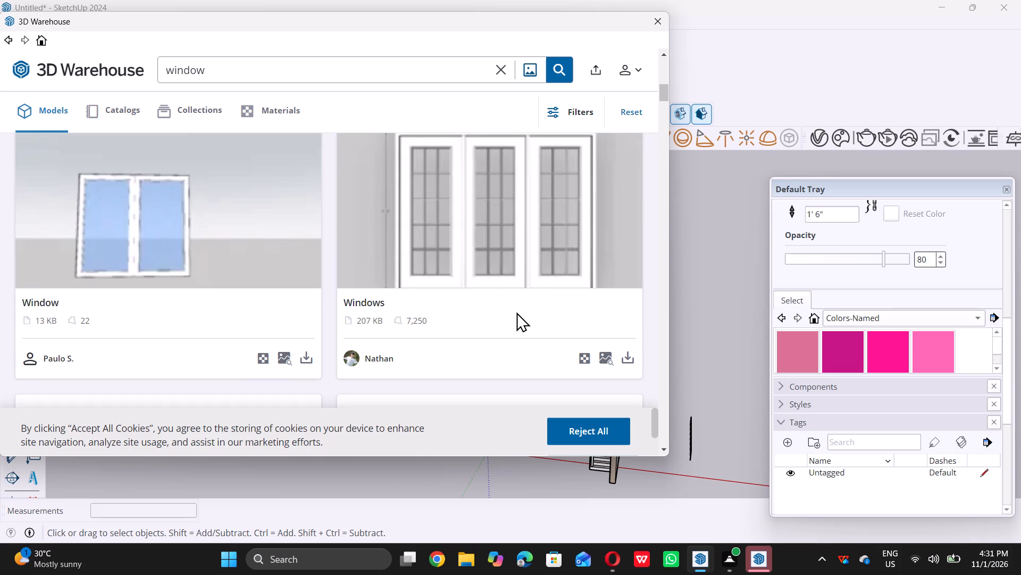
{"action": "scroll", "coordinate": [516, 312], "scroll_direction": "down", "scroll_amount": 3}
{"action": "scroll", "coordinate": [516, 312], "scroll_direction": "up", "scroll_amount": 4}
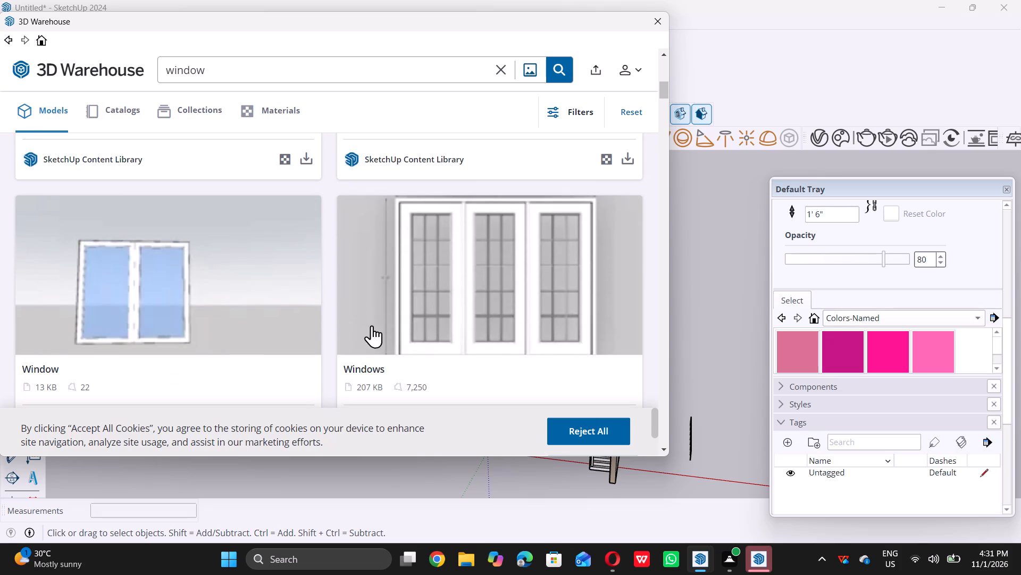
{"action": "scroll", "coordinate": [417, 334], "scroll_direction": "down", "scroll_amount": 5}
{"action": "scroll", "coordinate": [501, 326], "scroll_direction": "down", "scroll_amount": 5}
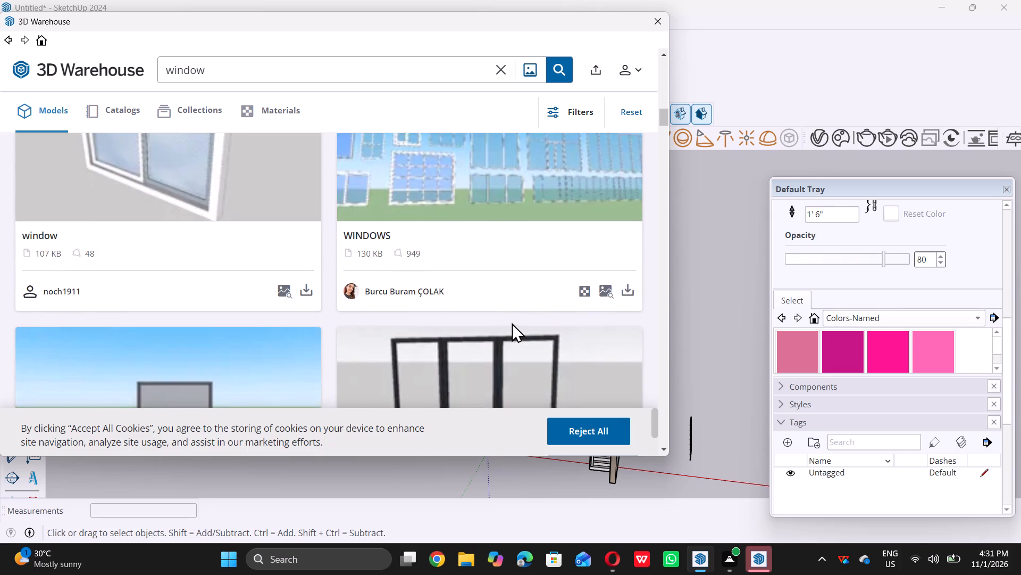
{"action": "scroll", "coordinate": [512, 323], "scroll_direction": "down", "scroll_amount": 6}
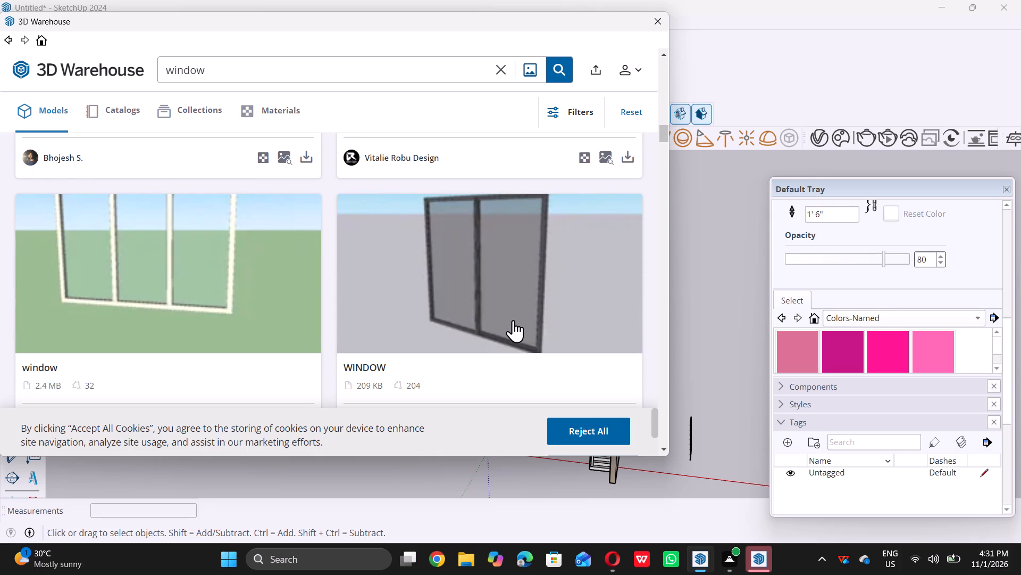
{"action": "scroll", "coordinate": [461, 320], "scroll_direction": "down", "scroll_amount": 2}
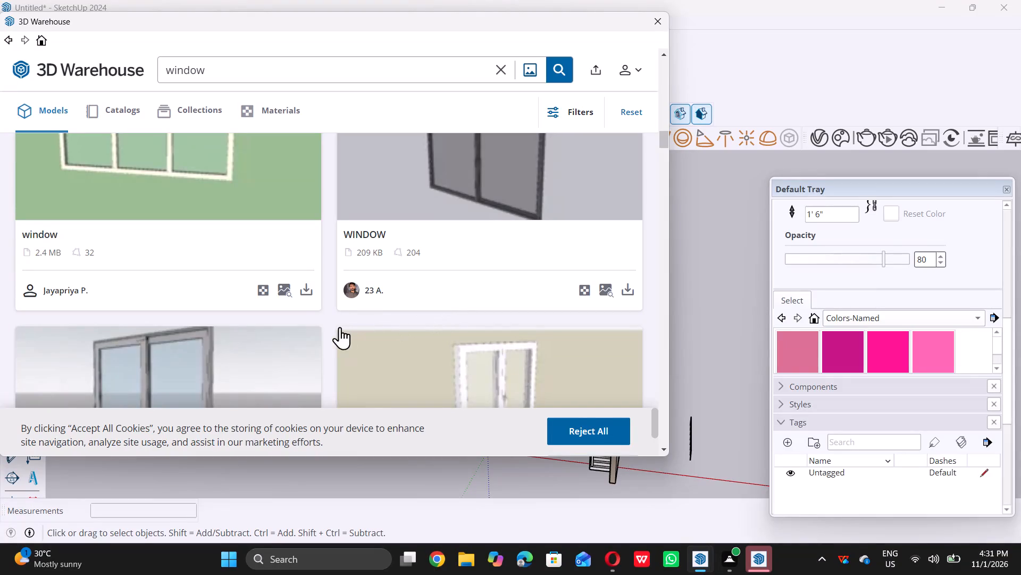
{"action": "double_click", "coordinate": [309, 295]}
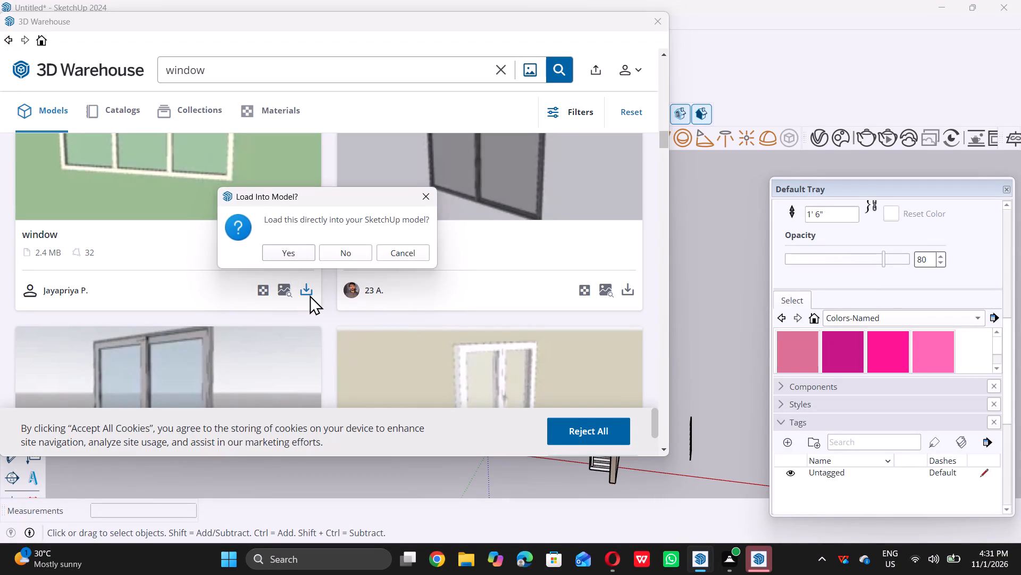
{"action": "double_click", "coordinate": [299, 253]}
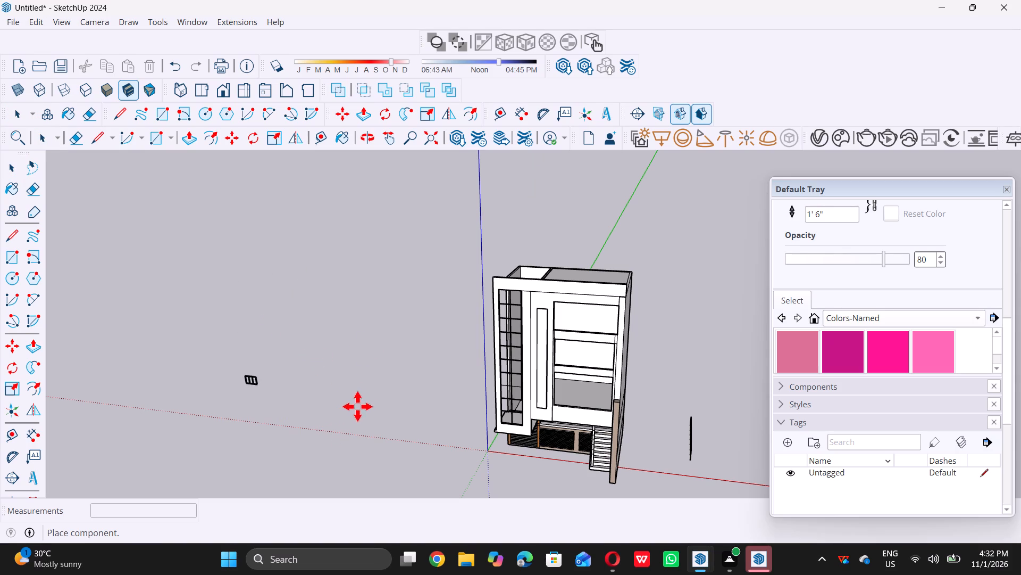
{"action": "double_click", "coordinate": [438, 422]}
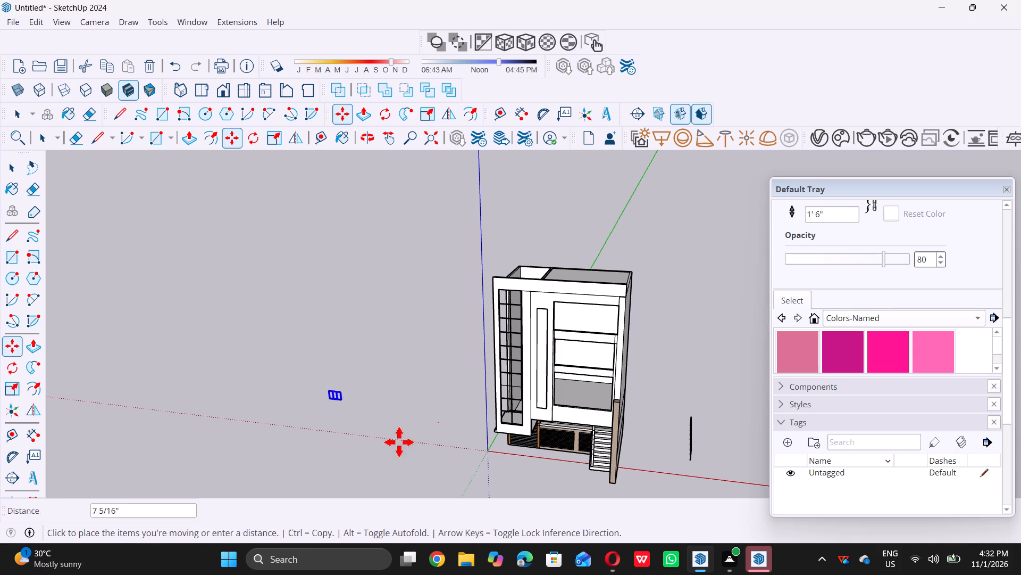
{"action": "double_click", "coordinate": [461, 413]}
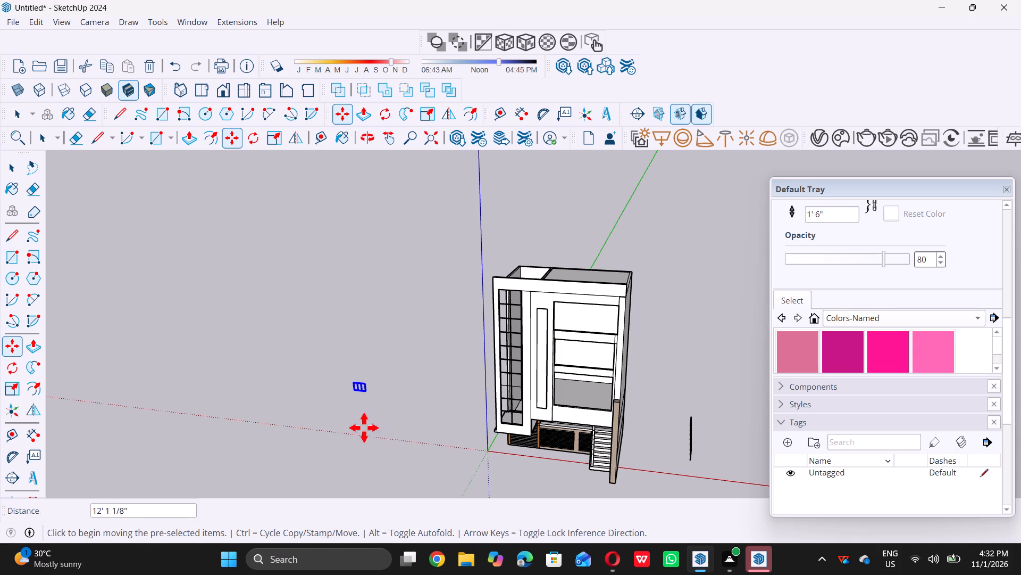
Move the three-pane window by its lower corner into the bottom corner of the facade's lowest wide opening, about 115' 4" away.
{"action": "scroll", "coordinate": [345, 388], "scroll_direction": "up", "scroll_amount": 20}
{"action": "scroll", "coordinate": [345, 388], "scroll_direction": "up", "scroll_amount": 1}
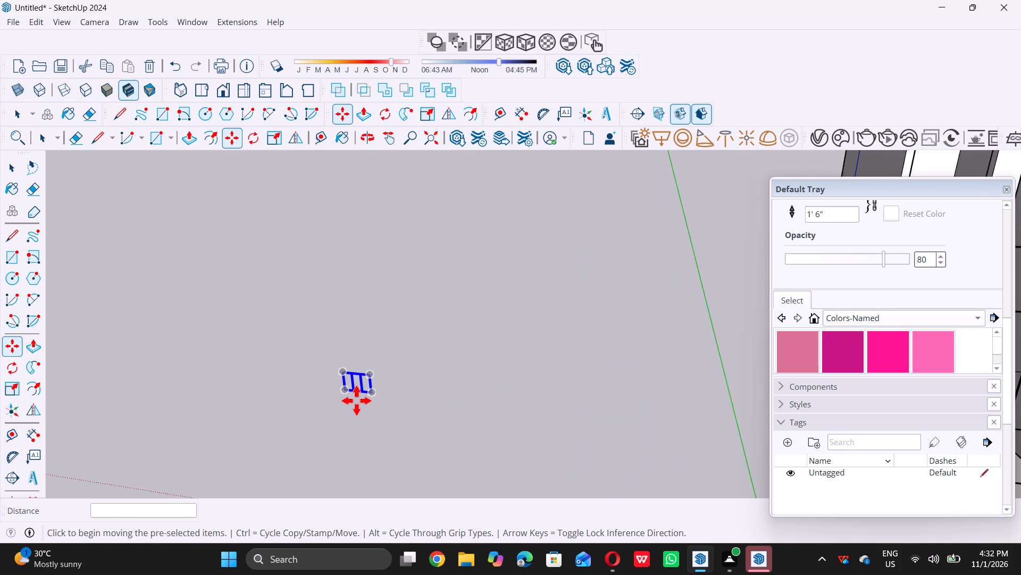
{"action": "scroll", "coordinate": [356, 400], "scroll_direction": "up", "scroll_amount": 20}
{"action": "scroll", "coordinate": [356, 400], "scroll_direction": "up", "scroll_amount": 3}
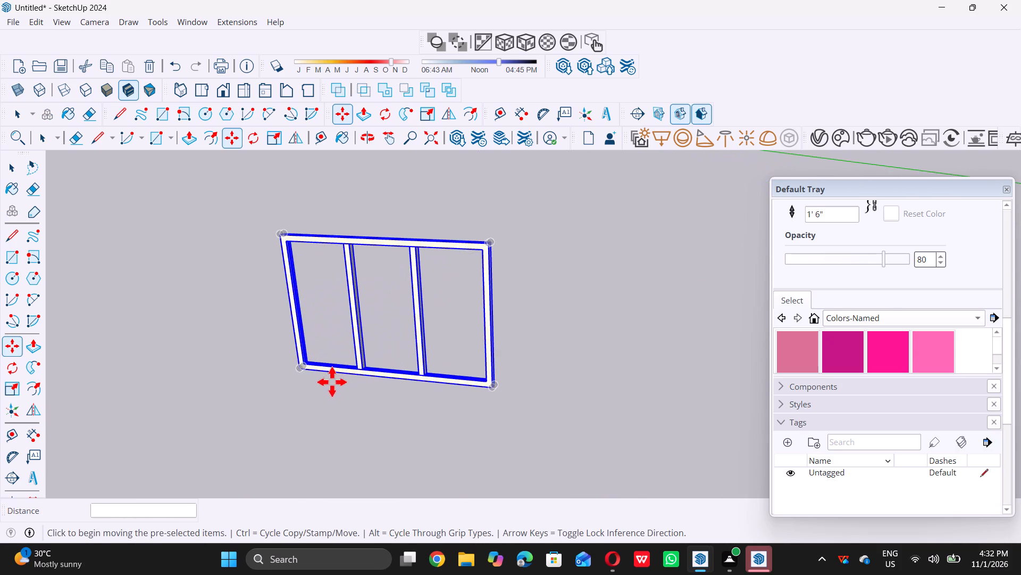
{"action": "scroll", "coordinate": [296, 370], "scroll_direction": "up", "scroll_amount": 16}
{"action": "scroll", "coordinate": [299, 368], "scroll_direction": "up", "scroll_amount": 9}
{"action": "left_click", "coordinate": [296, 371]}
{"action": "scroll", "coordinate": [287, 375], "scroll_direction": "down", "scroll_amount": 20}
{"action": "scroll", "coordinate": [287, 375], "scroll_direction": "down", "scroll_amount": 11}
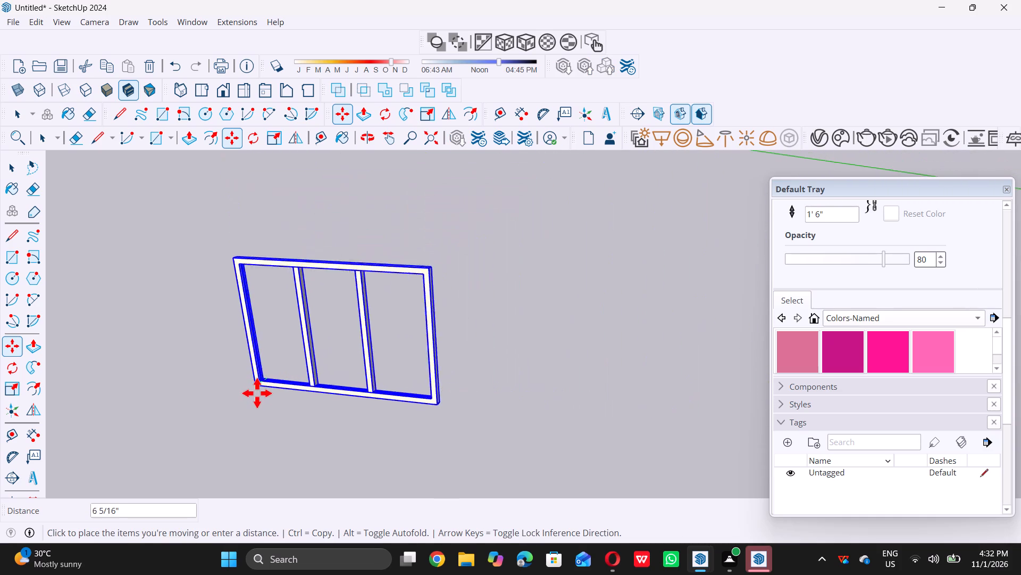
{"action": "scroll", "coordinate": [257, 393], "scroll_direction": "down", "scroll_amount": 20}
{"action": "scroll", "coordinate": [257, 393], "scroll_direction": "down", "scroll_amount": 10}
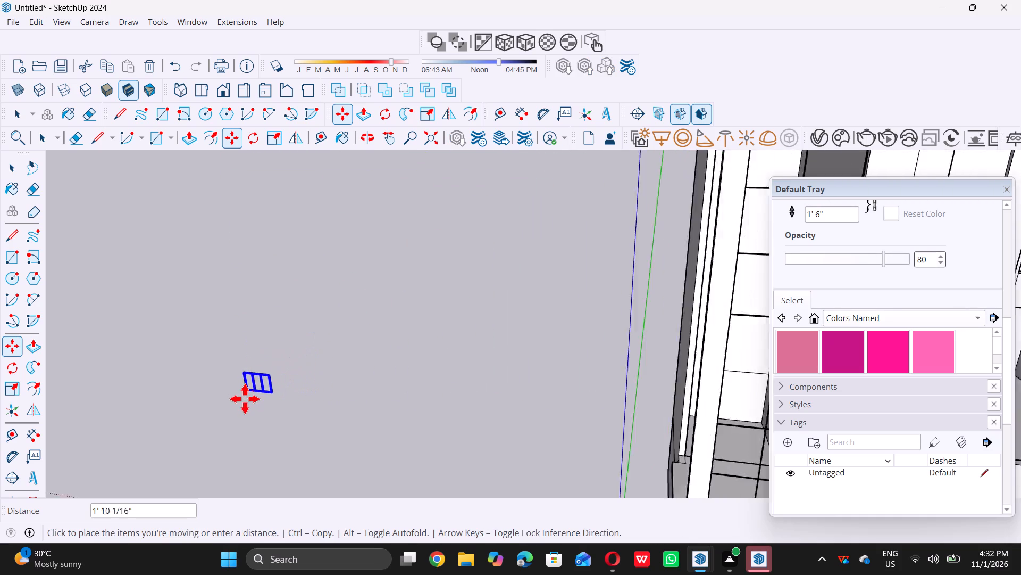
{"action": "scroll", "coordinate": [245, 399], "scroll_direction": "down", "scroll_amount": 10}
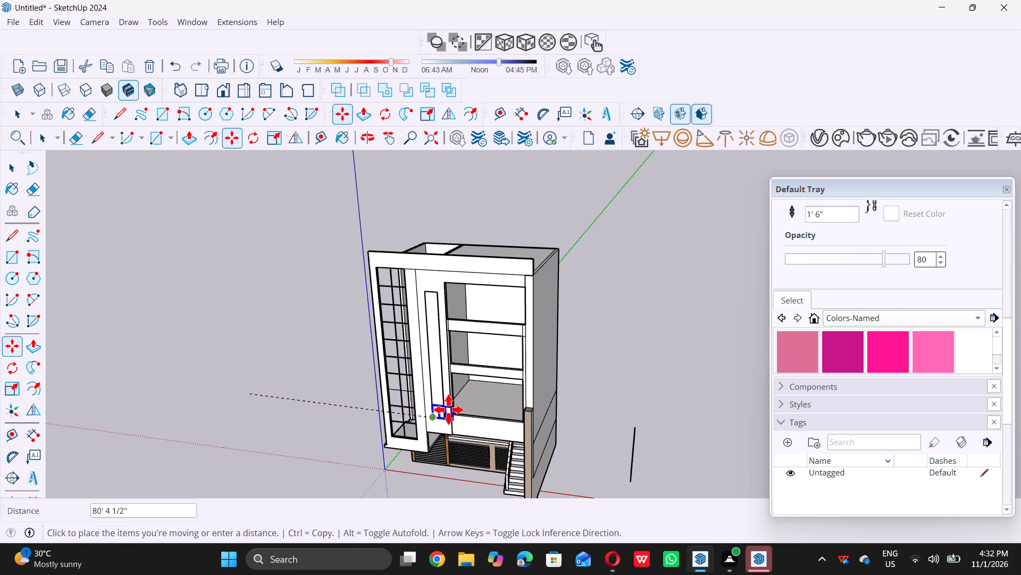
{"action": "middle_click_drag", "start_coordinate": [464, 398], "coordinate": [440, 420]}
{"action": "scroll", "coordinate": [434, 422], "scroll_direction": "up", "scroll_amount": 5}
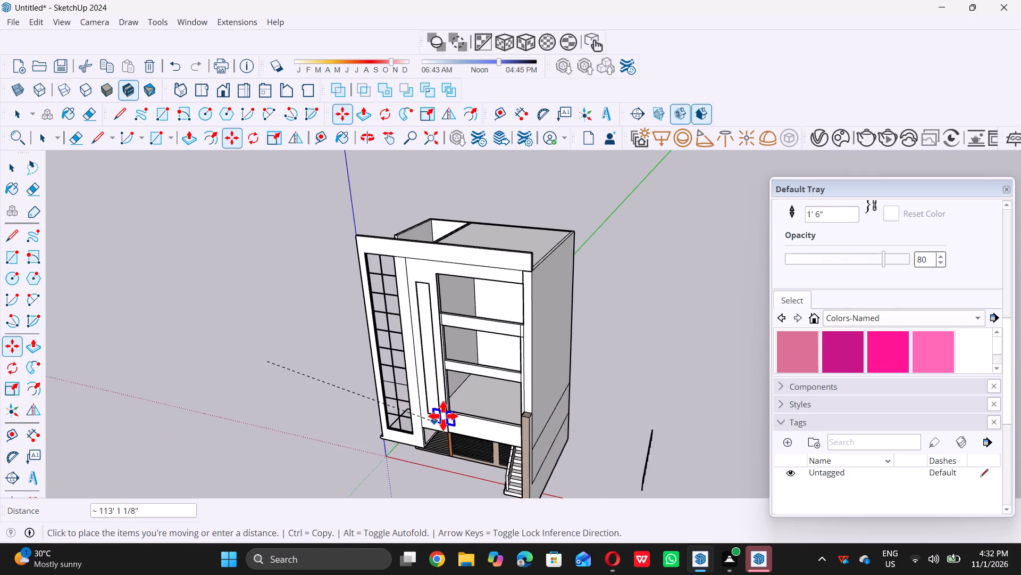
{"action": "scroll", "coordinate": [451, 409], "scroll_direction": "up", "scroll_amount": 16}
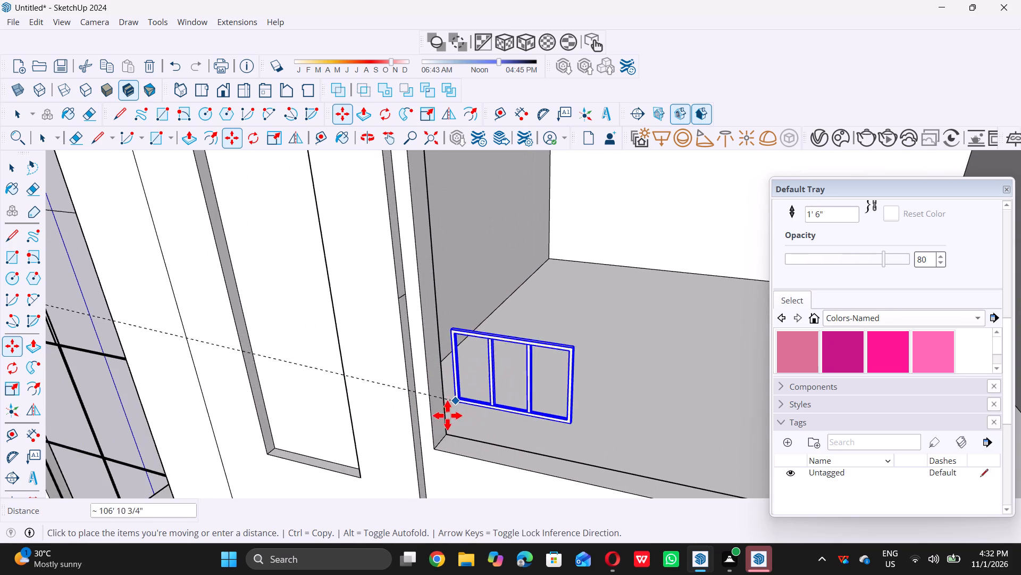
{"action": "scroll", "coordinate": [443, 442], "scroll_direction": "up", "scroll_amount": 8}
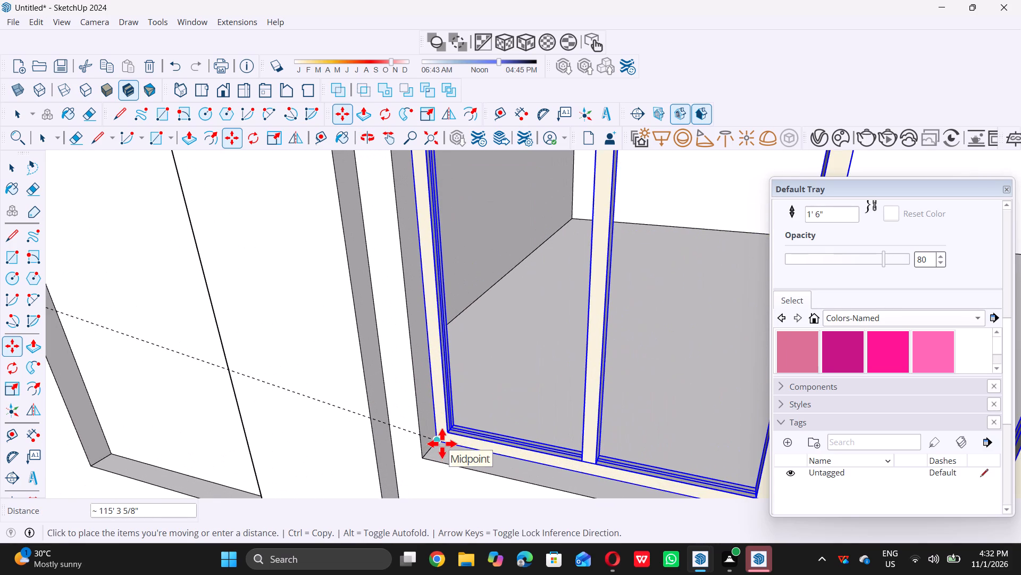
{"action": "left_click", "coordinate": [442, 443]}
{"action": "key", "text": "space"}
Scale the three-pane window vertically by about 3.16 so it reaches the top of the lowest wide opening.
{"action": "scroll", "coordinate": [442, 443], "scroll_direction": "down", "scroll_amount": 3}
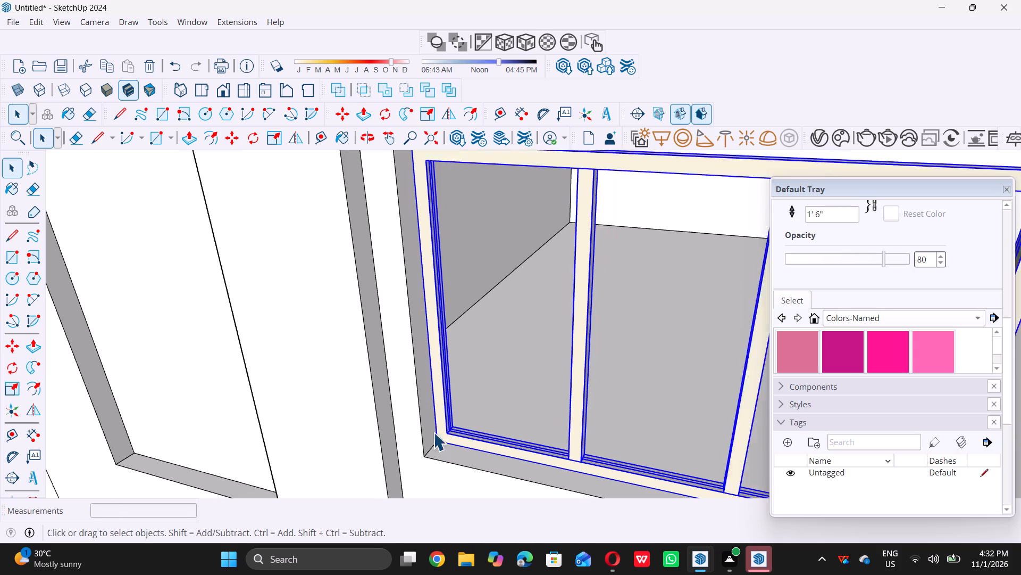
{"action": "scroll", "coordinate": [433, 432], "scroll_direction": "down", "scroll_amount": 20}
{"action": "scroll", "coordinate": [433, 432], "scroll_direction": "down", "scroll_amount": 7}
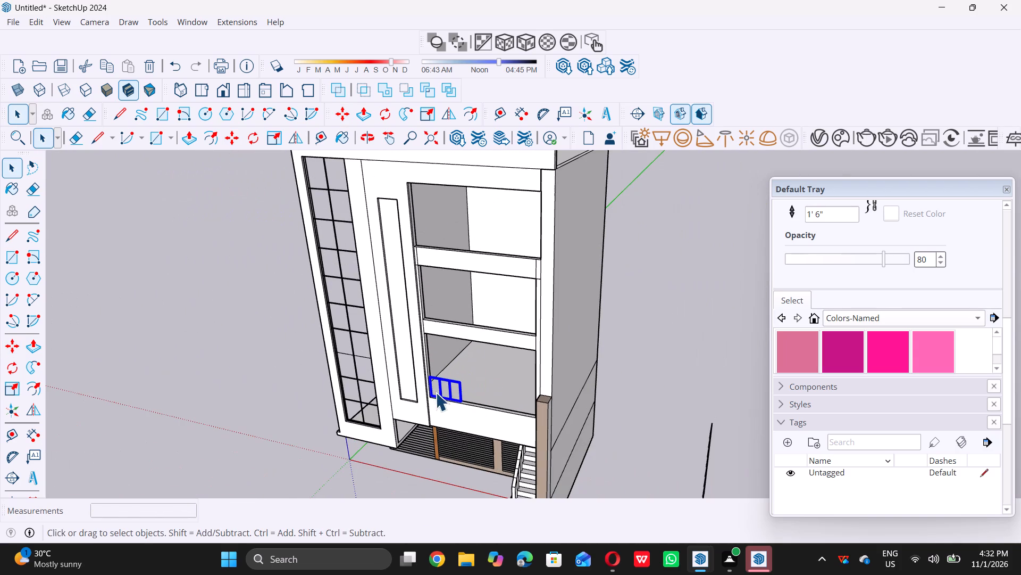
{"action": "double_click", "coordinate": [659, 414]}
{"action": "middle_click_drag", "start_coordinate": [473, 424], "coordinate": [535, 357]}
{"action": "scroll", "coordinate": [485, 345], "scroll_direction": "up", "scroll_amount": 7}
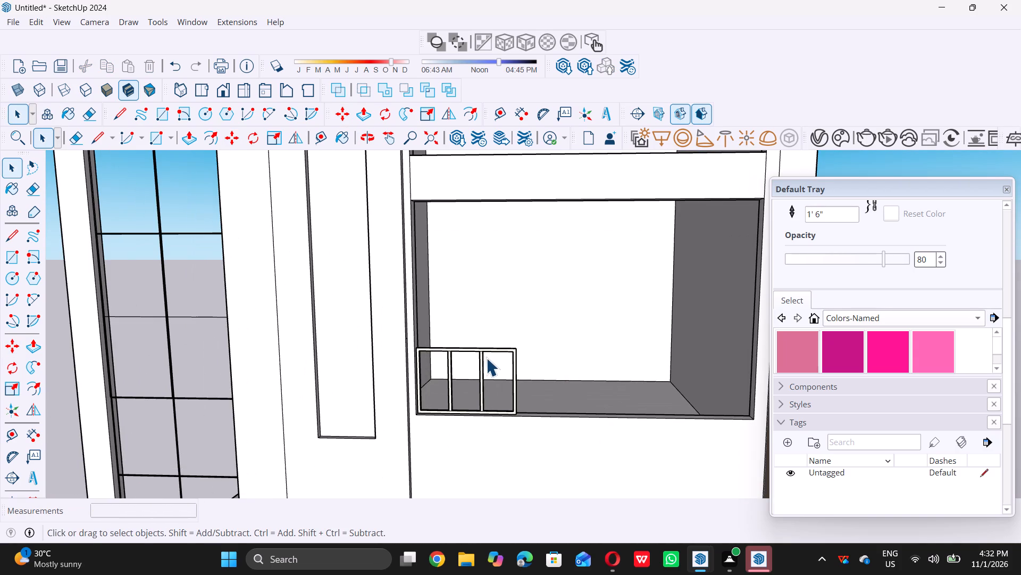
{"action": "left_click", "coordinate": [485, 349]}
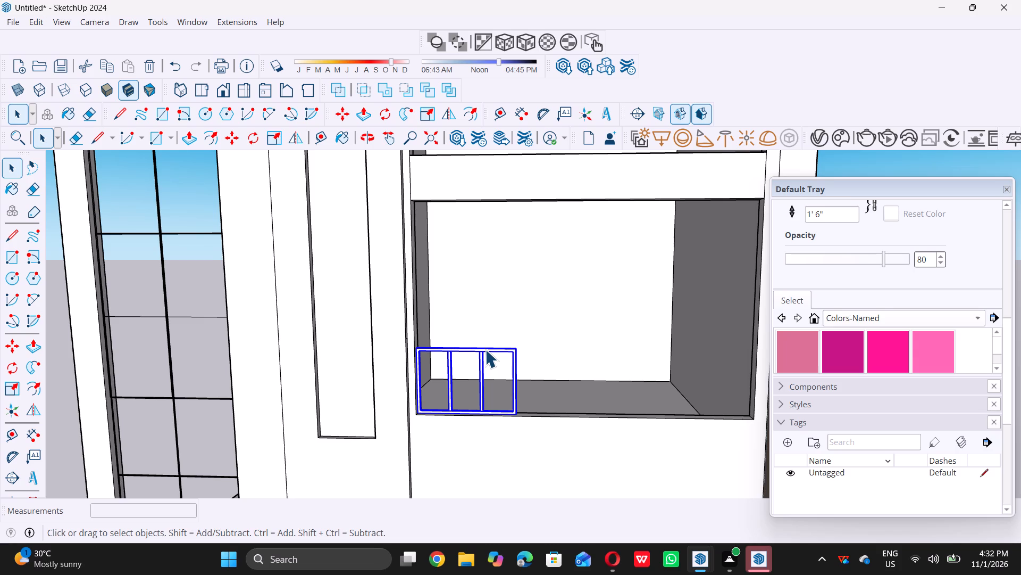
{"action": "key", "text": "s"}
{"action": "middle_click_drag", "start_coordinate": [504, 290], "coordinate": [497, 324]}
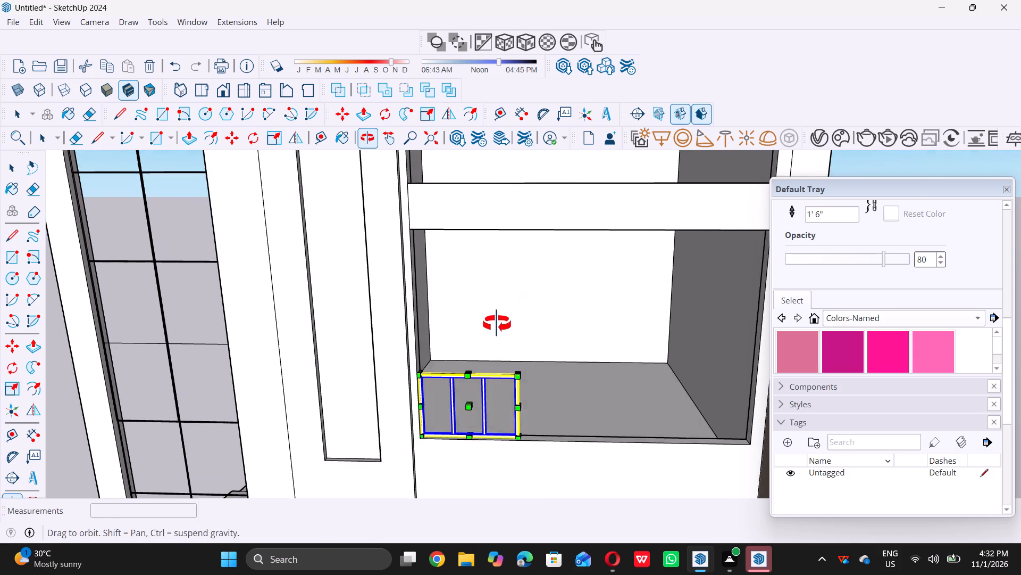
{"action": "scroll", "coordinate": [447, 384], "scroll_direction": "up", "scroll_amount": 10}
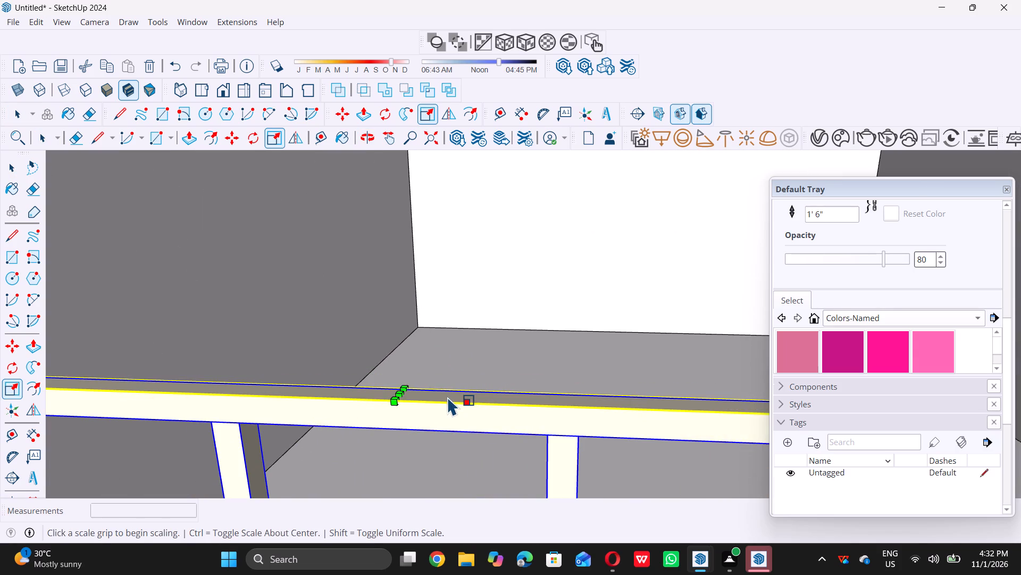
{"action": "left_click", "coordinate": [404, 393]}
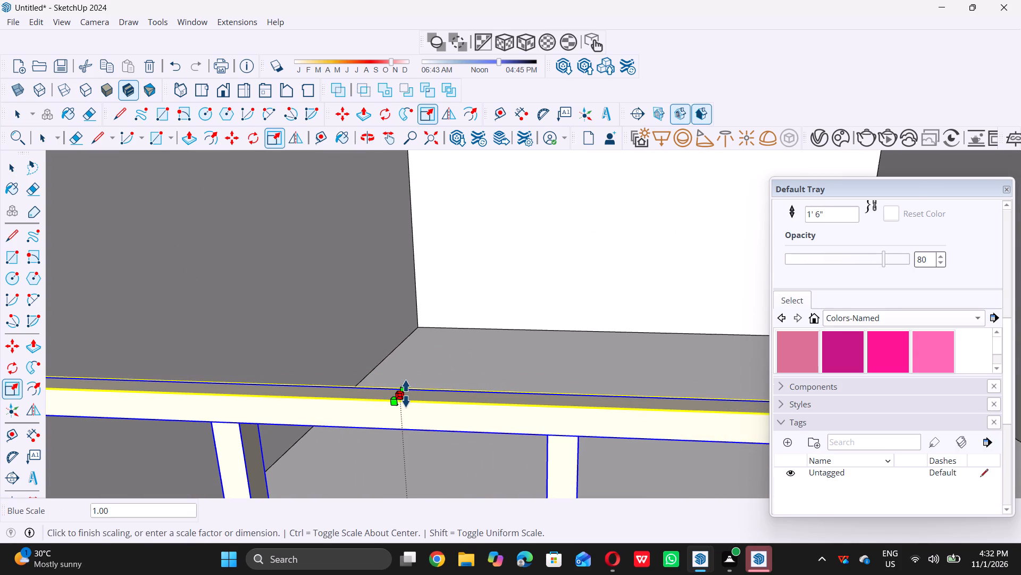
{"action": "scroll", "coordinate": [406, 393], "scroll_direction": "down", "scroll_amount": 20}
{"action": "scroll", "coordinate": [406, 393], "scroll_direction": "down", "scroll_amount": 4}
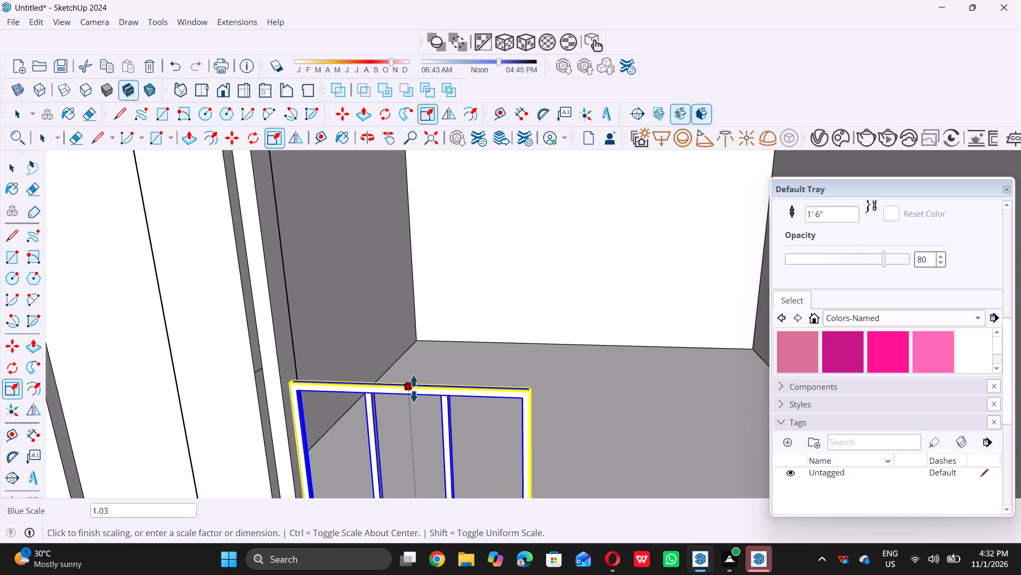
{"action": "scroll", "coordinate": [414, 389], "scroll_direction": "down", "scroll_amount": 10}
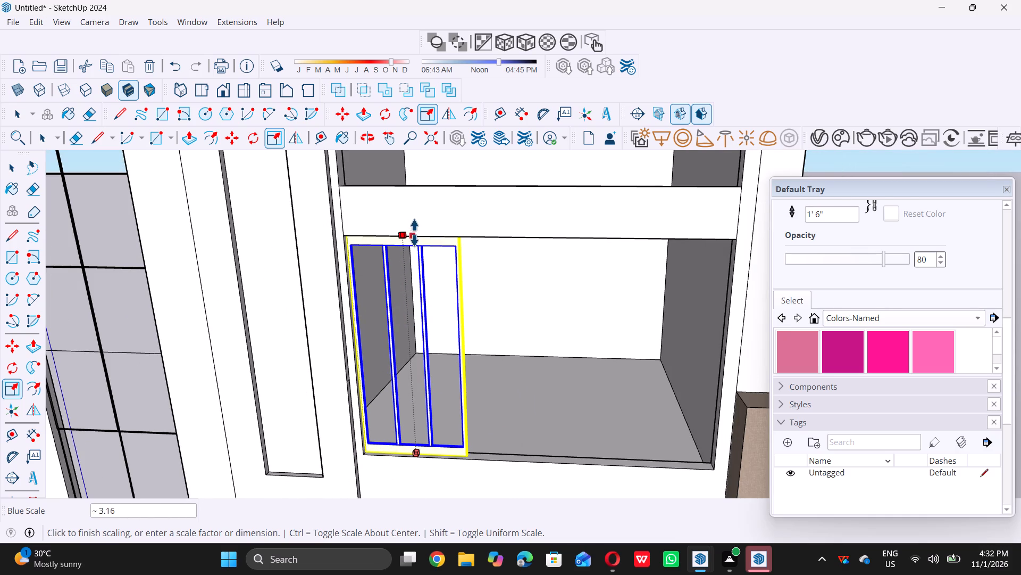
{"action": "double_click", "coordinate": [414, 232]}
Scale the three-pane window's width along the red axis by about 1.66 to cover about half of the opening.
{"action": "scroll", "coordinate": [470, 367], "scroll_direction": "up", "scroll_amount": 5}
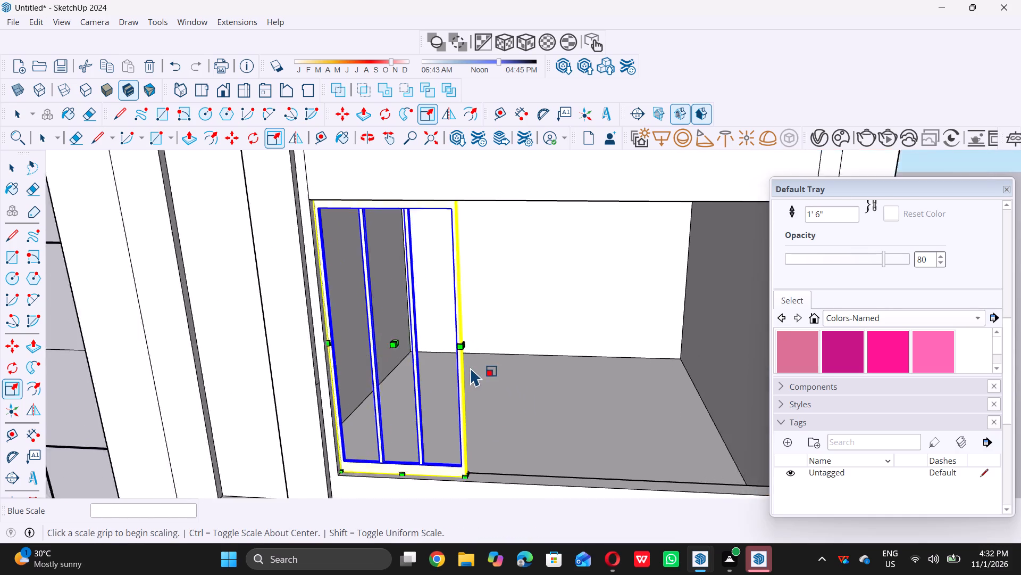
{"action": "scroll", "coordinate": [439, 260], "scroll_direction": "up", "scroll_amount": 4}
{"action": "scroll", "coordinate": [450, 285], "scroll_direction": "down", "scroll_amount": 4}
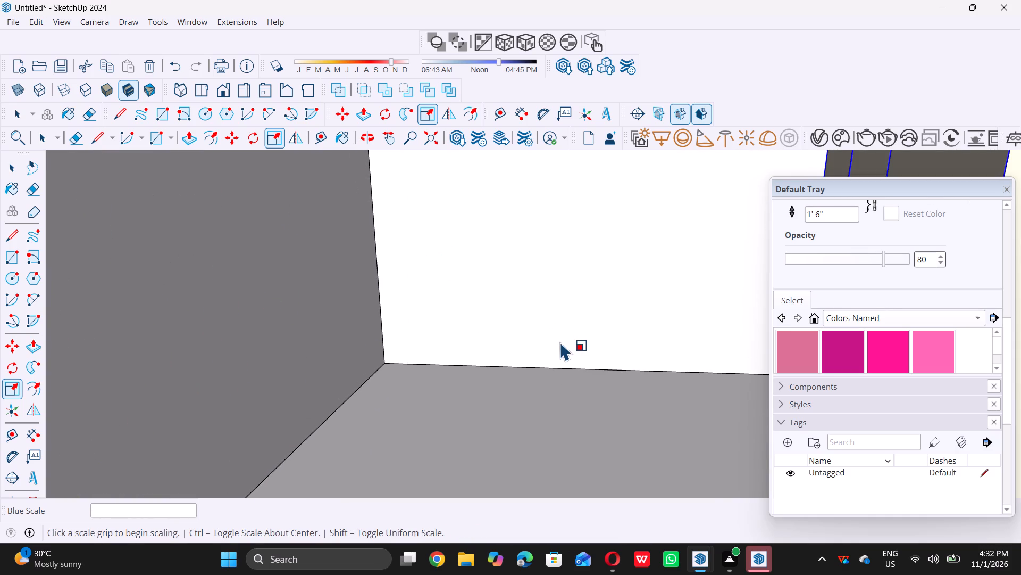
{"action": "scroll", "coordinate": [557, 341], "scroll_direction": "down", "scroll_amount": 20}
{"action": "scroll", "coordinate": [557, 341], "scroll_direction": "down", "scroll_amount": 6}
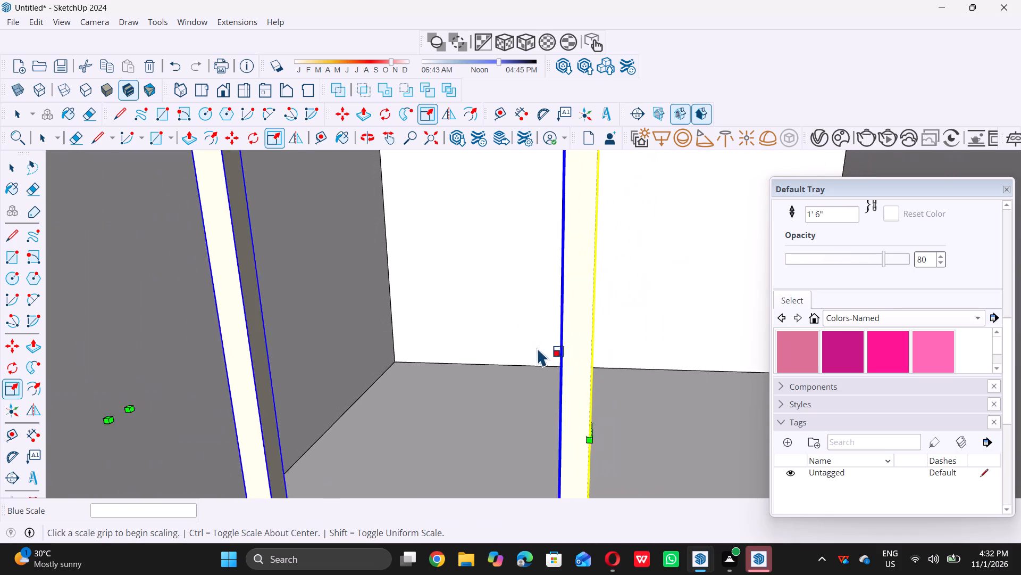
{"action": "scroll", "coordinate": [538, 348], "scroll_direction": "down", "scroll_amount": 20}
{"action": "scroll", "coordinate": [538, 348], "scroll_direction": "down", "scroll_amount": 5}
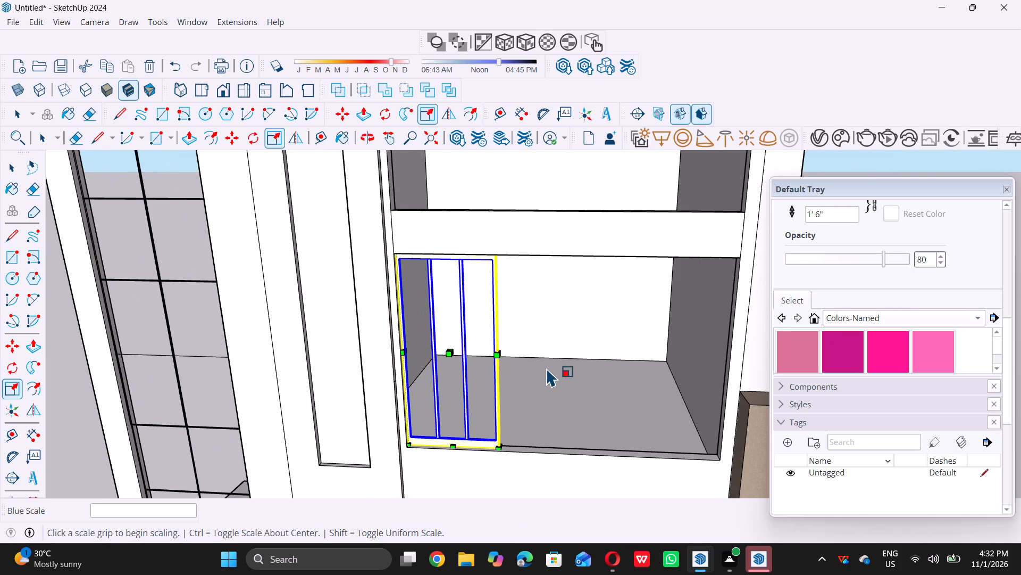
{"action": "middle_click_drag", "start_coordinate": [547, 368], "coordinate": [498, 381]}
{"action": "middle_click", "coordinate": [498, 381]}
{"action": "scroll", "coordinate": [434, 365], "scroll_direction": "up", "scroll_amount": 5}
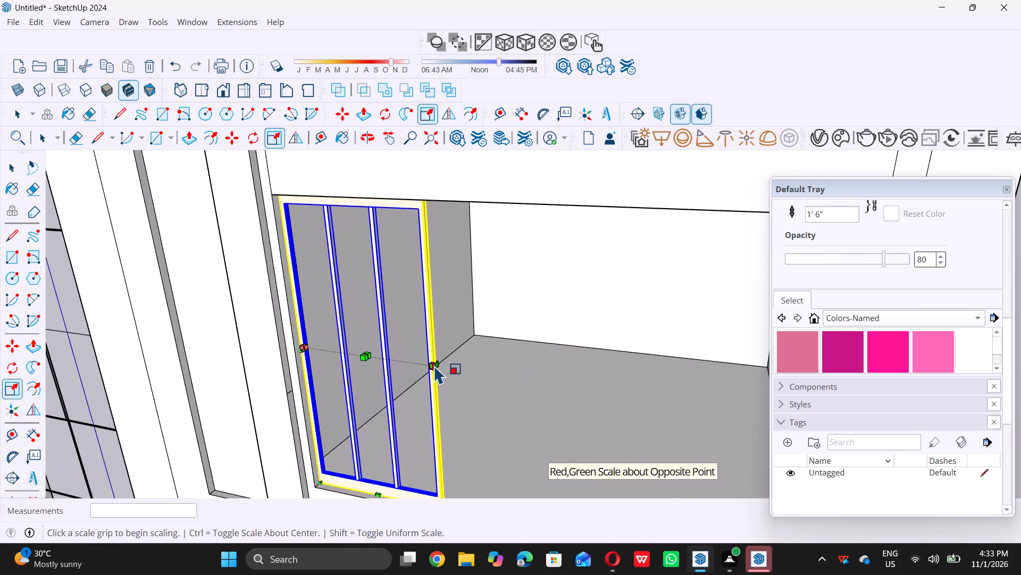
{"action": "scroll", "coordinate": [434, 365], "scroll_direction": "up", "scroll_amount": 15}
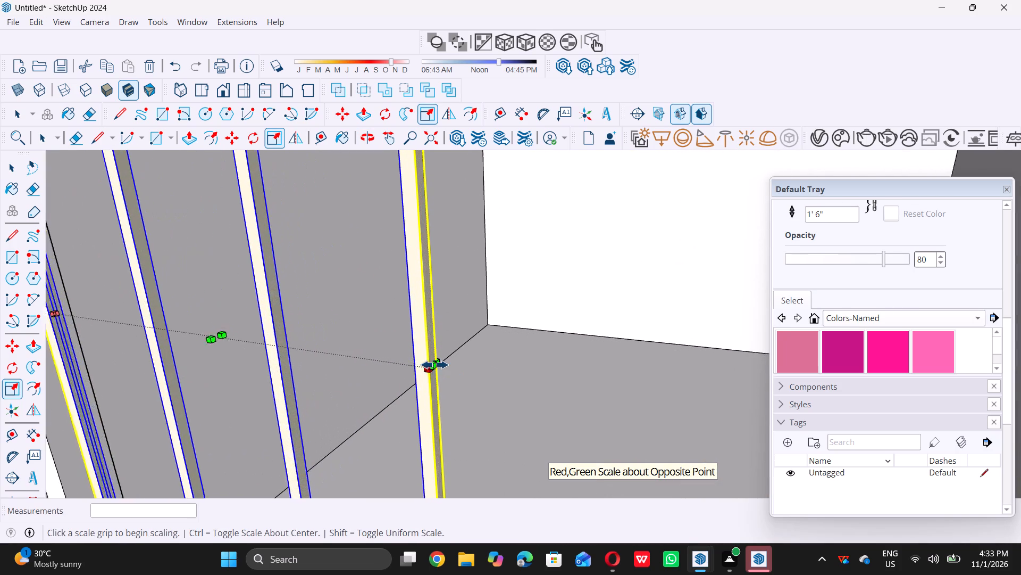
{"action": "scroll", "coordinate": [434, 365], "scroll_direction": "up", "scroll_amount": 7}
{"action": "left_click", "coordinate": [433, 365]}
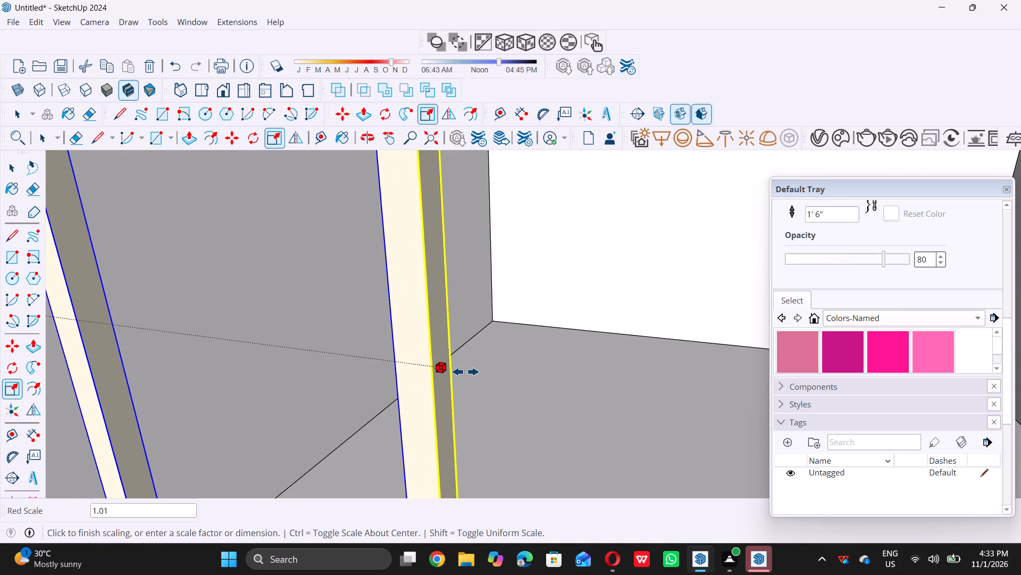
{"action": "scroll", "coordinate": [466, 372], "scroll_direction": "down", "scroll_amount": 20}
{"action": "scroll", "coordinate": [466, 372], "scroll_direction": "down", "scroll_amount": 4}
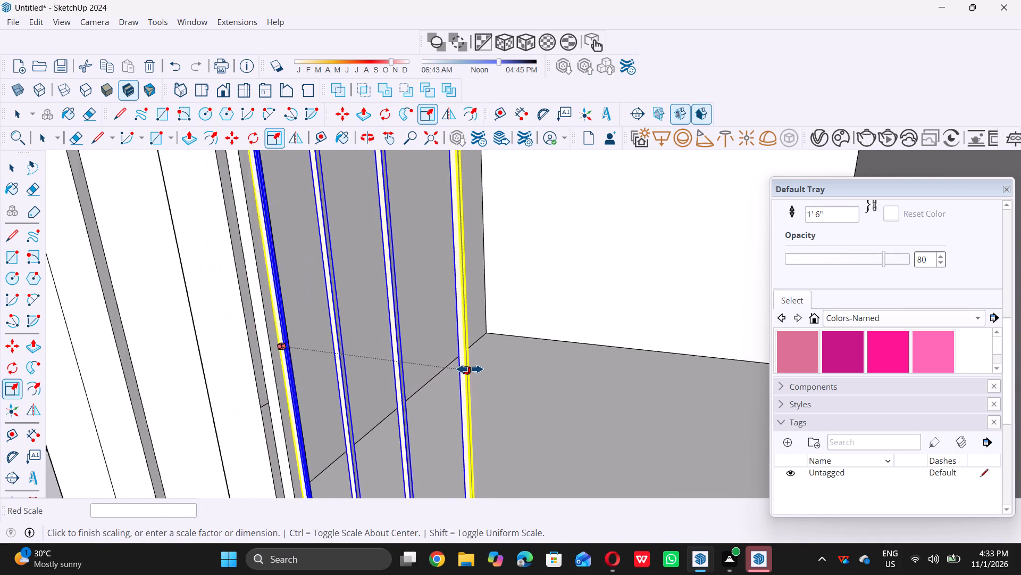
{"action": "scroll", "coordinate": [470, 369], "scroll_direction": "down", "scroll_amount": 6}
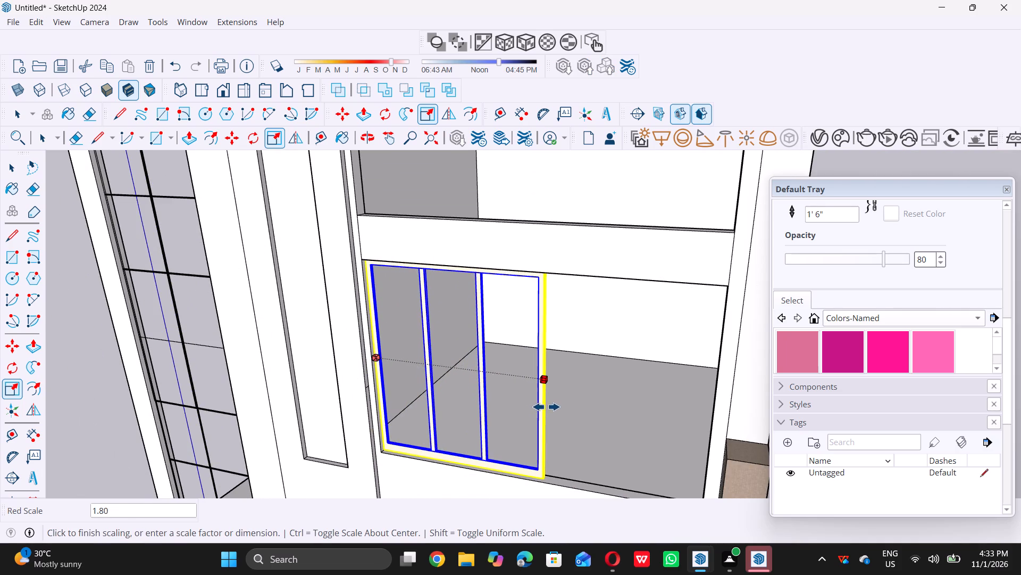
{"action": "double_click", "coordinate": [531, 483]}
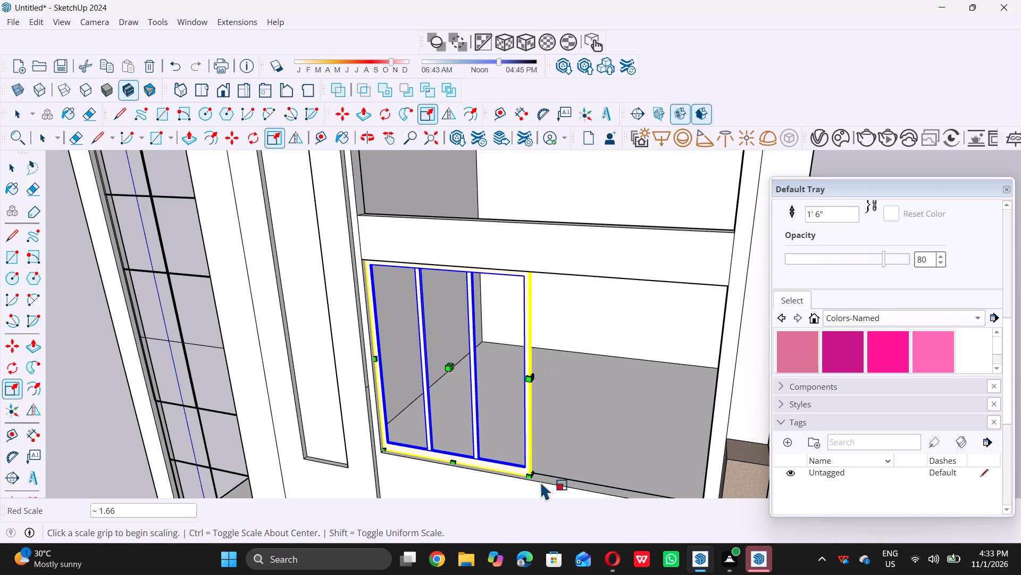
{"action": "key", "text": "space"}
Copy the scaled window about 9' 11 11/16" along the red axis so the copy sits edge to edge beside the original.
{"action": "scroll", "coordinate": [497, 453], "scroll_direction": "down", "scroll_amount": 18}
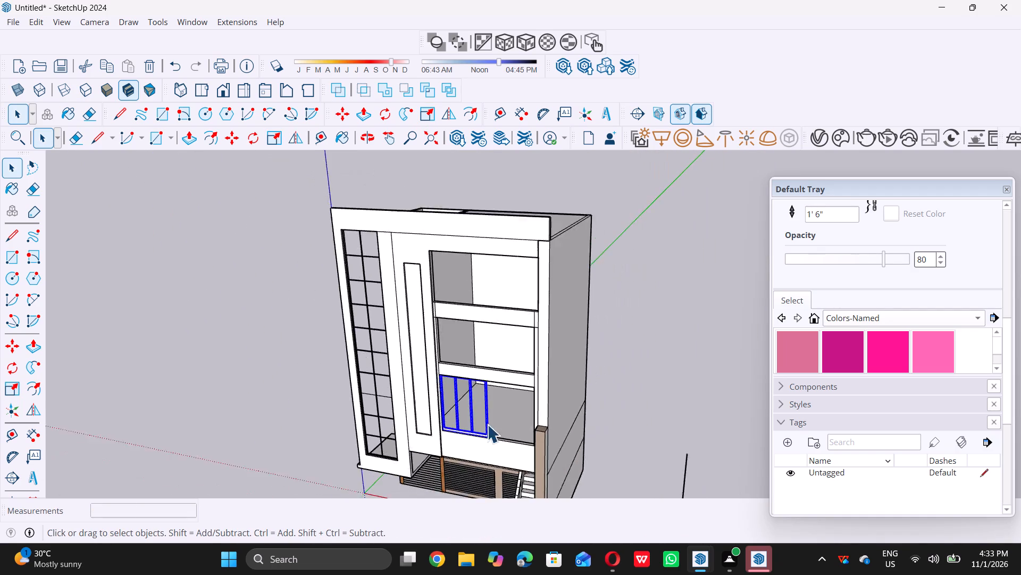
{"action": "middle_click_drag", "start_coordinate": [481, 447], "coordinate": [532, 398]}
{"action": "scroll", "coordinate": [523, 404], "scroll_direction": "up", "scroll_amount": 4}
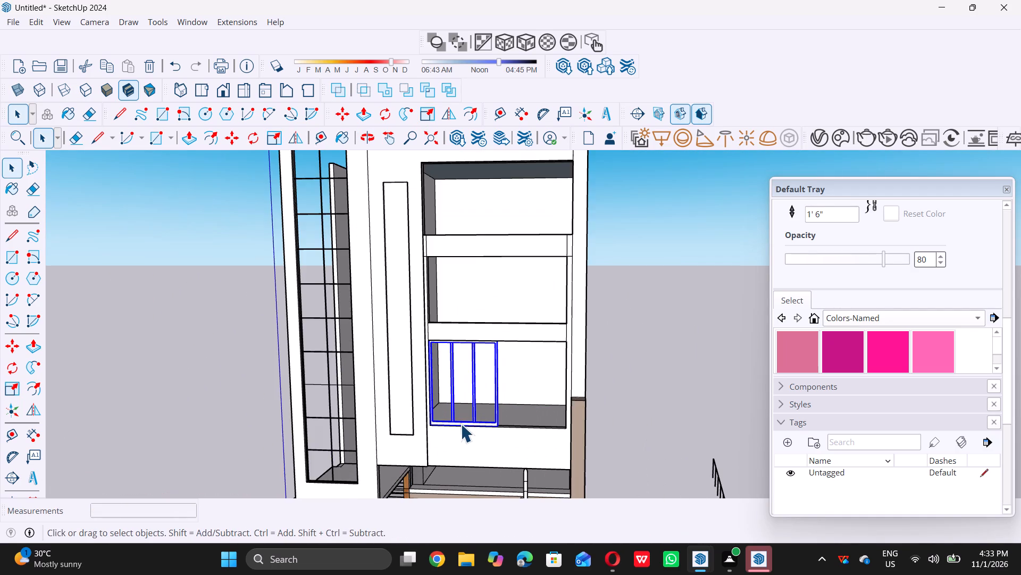
{"action": "scroll", "coordinate": [455, 424], "scroll_direction": "up", "scroll_amount": 11}
{"action": "scroll", "coordinate": [422, 424], "scroll_direction": "up", "scroll_amount": 14}
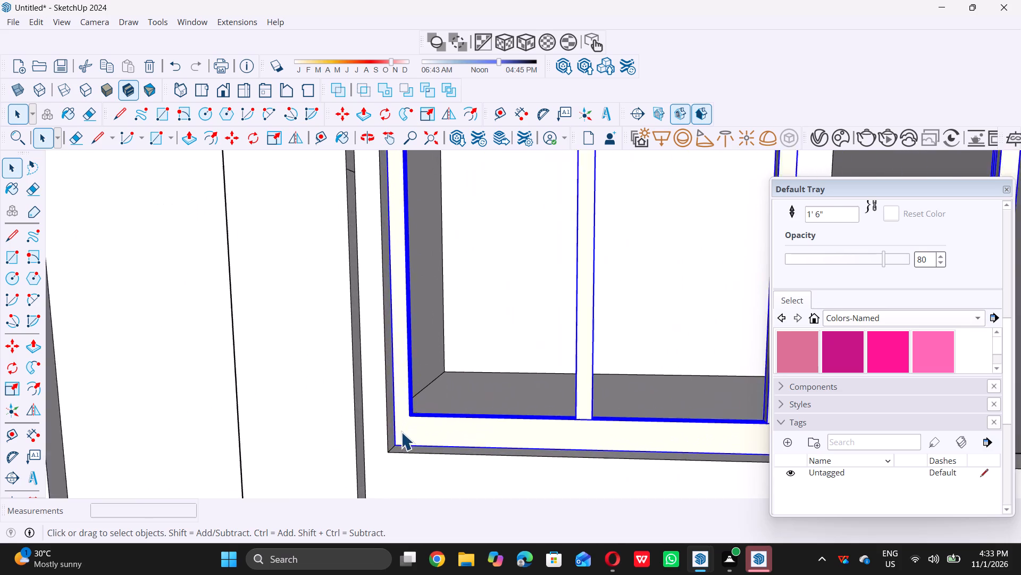
{"action": "scroll", "coordinate": [401, 432], "scroll_direction": "up", "scroll_amount": 9}
{"action": "key", "text": "m"}
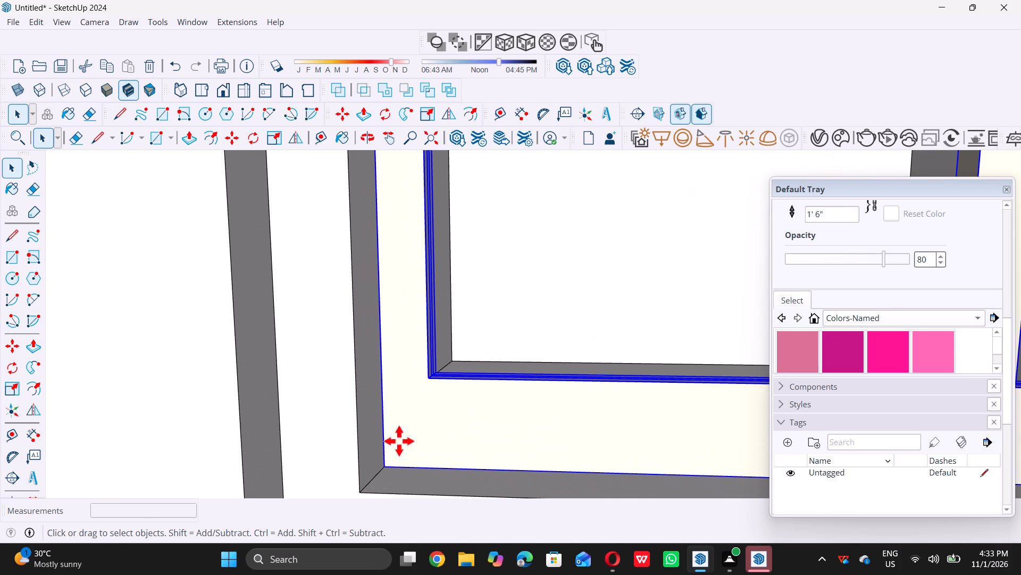
{"action": "double_click", "coordinate": [388, 465]}
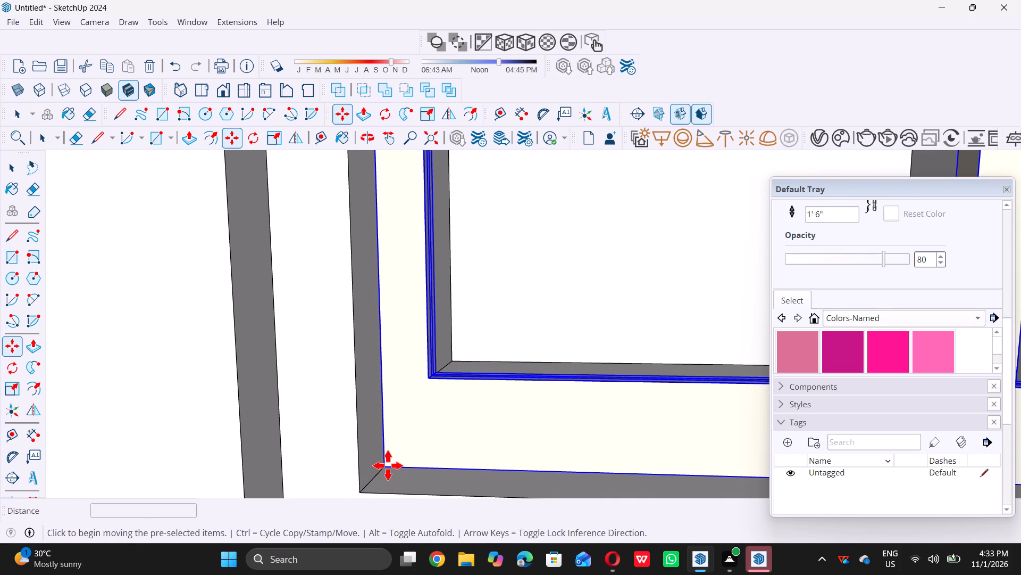
{"action": "scroll", "coordinate": [385, 466], "scroll_direction": "down", "scroll_amount": 20}
{"action": "scroll", "coordinate": [385, 466], "scroll_direction": "down", "scroll_amount": 2}
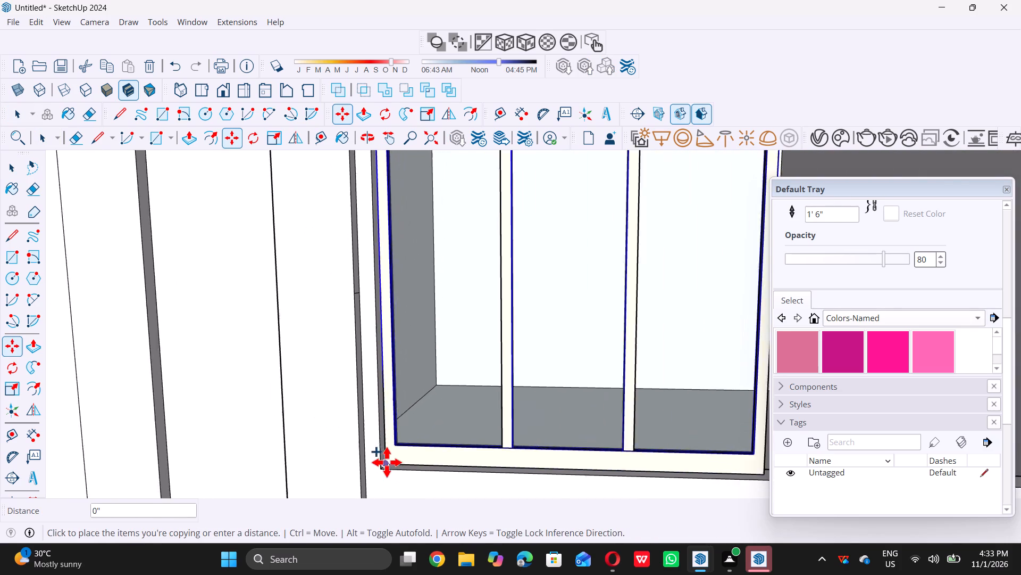
{"action": "scroll", "coordinate": [387, 462], "scroll_direction": "down", "scroll_amount": 6}
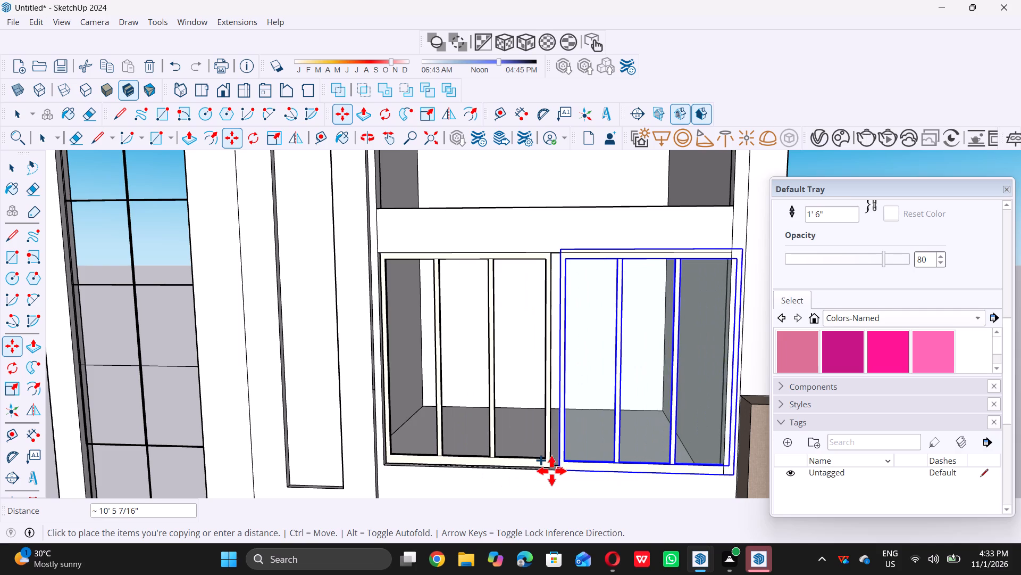
{"action": "scroll", "coordinate": [545, 469], "scroll_direction": "up", "scroll_amount": 18}
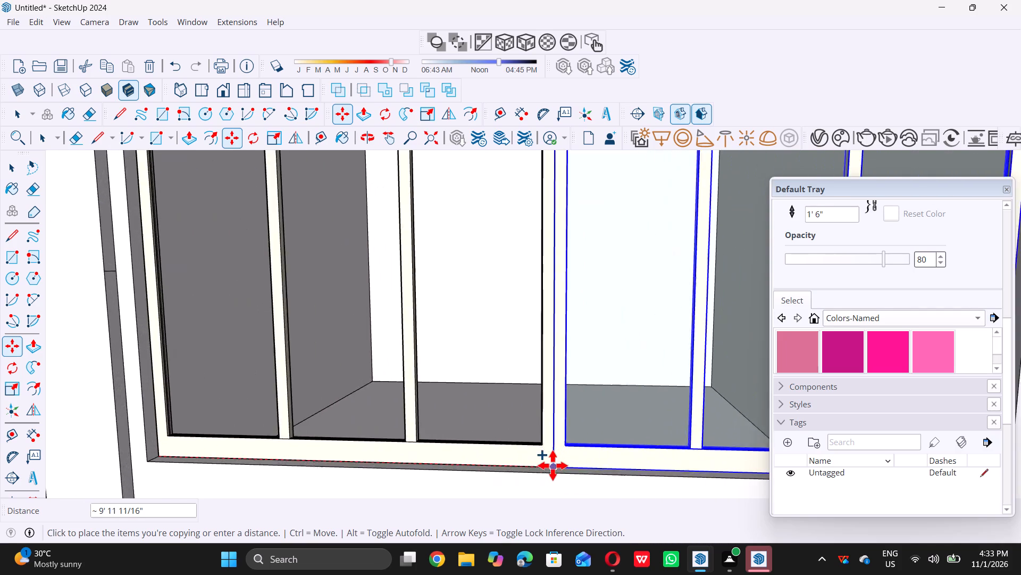
{"action": "scroll", "coordinate": [553, 465], "scroll_direction": "up", "scroll_amount": 12}
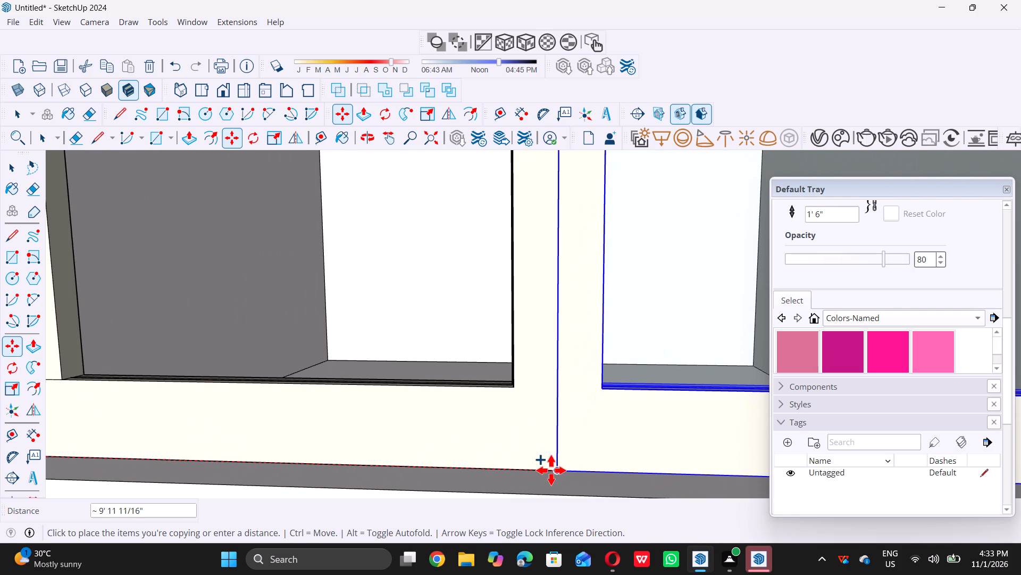
{"action": "left_click", "coordinate": [551, 470]}
{"action": "key", "text": "space"}
{"action": "scroll", "coordinate": [546, 474], "scroll_direction": "down", "scroll_amount": 5}
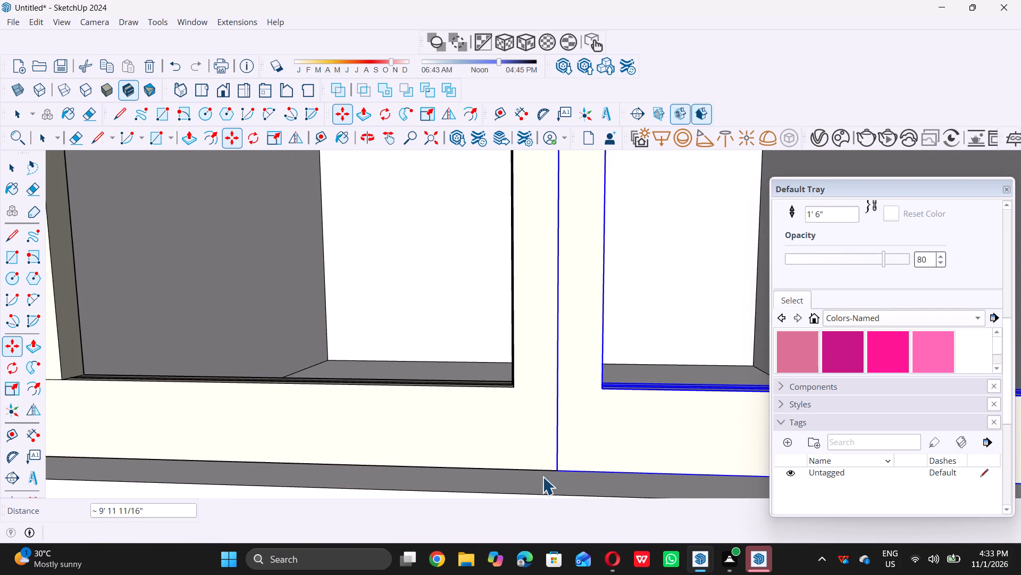
{"action": "scroll", "coordinate": [542, 477], "scroll_direction": "down", "scroll_amount": 20}
{"action": "scroll", "coordinate": [542, 477], "scroll_direction": "down", "scroll_amount": 13}
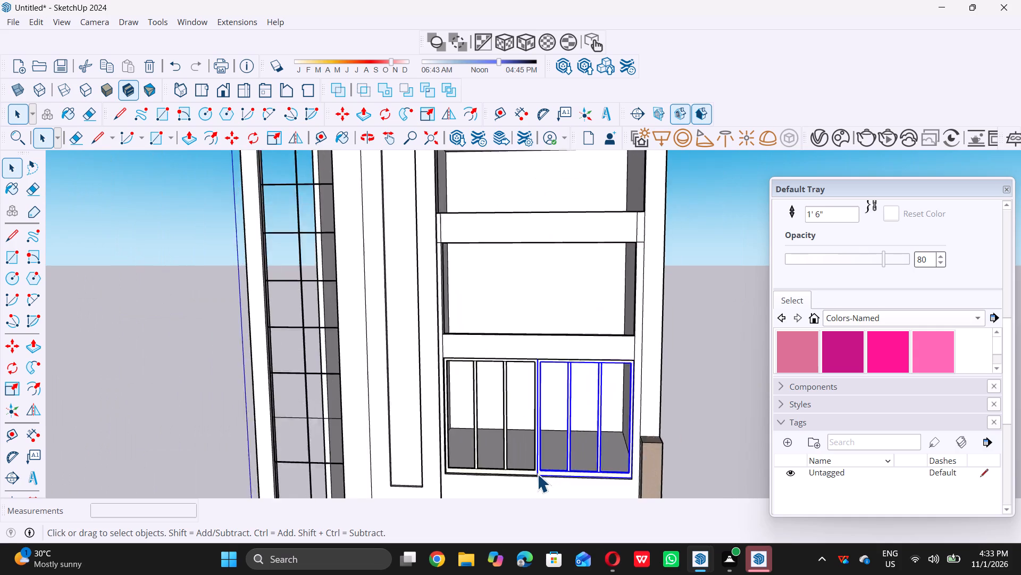
{"action": "scroll", "coordinate": [537, 474], "scroll_direction": "down", "scroll_amount": 2}
{"action": "left_click", "coordinate": [704, 424]}
Copy both three-pane windows from the lowest wide opening about 15' 1 7/8" up into the bottom corner of the middle opening.
{"action": "scroll", "coordinate": [490, 313], "scroll_direction": "down", "scroll_amount": 5}
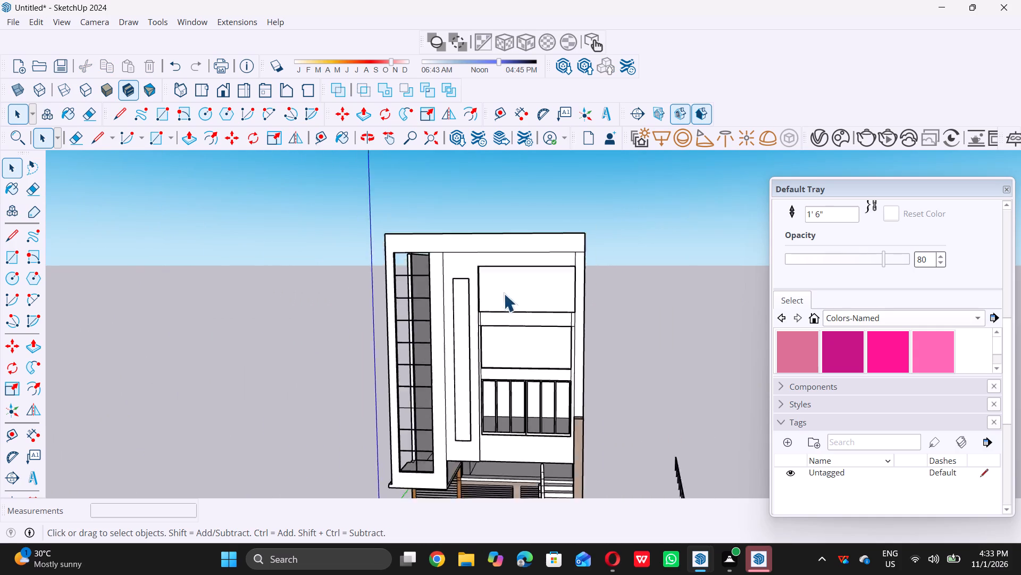
{"action": "scroll", "coordinate": [504, 293], "scroll_direction": "down", "scroll_amount": 4}
{"action": "middle_click_drag", "start_coordinate": [509, 317], "coordinate": [531, 330]}
{"action": "scroll", "coordinate": [518, 363], "scroll_direction": "up", "scroll_amount": 3}
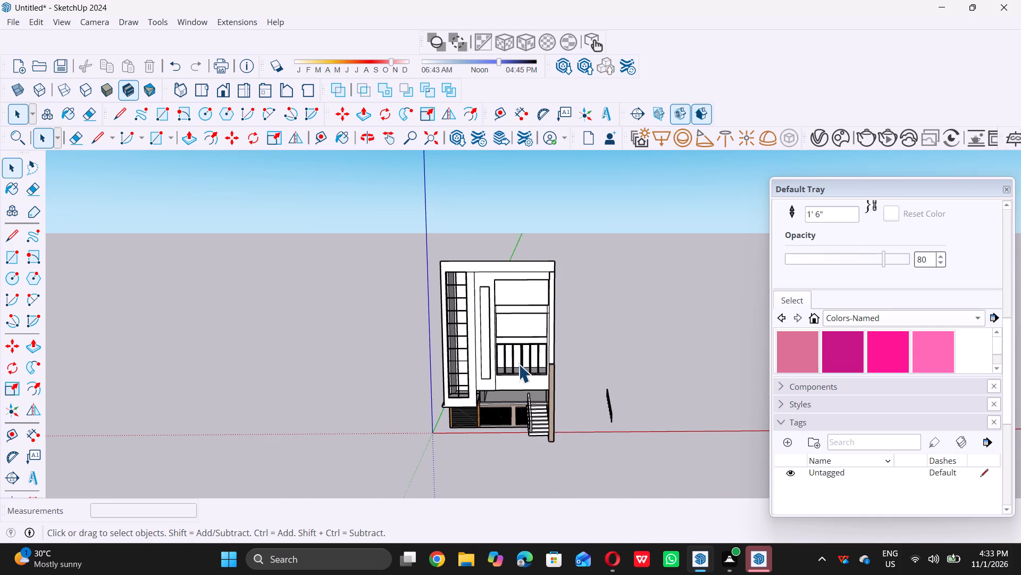
{"action": "scroll", "coordinate": [518, 364], "scroll_direction": "up", "scroll_amount": 11}
{"action": "middle_click_drag", "start_coordinate": [559, 340], "coordinate": [528, 365]}
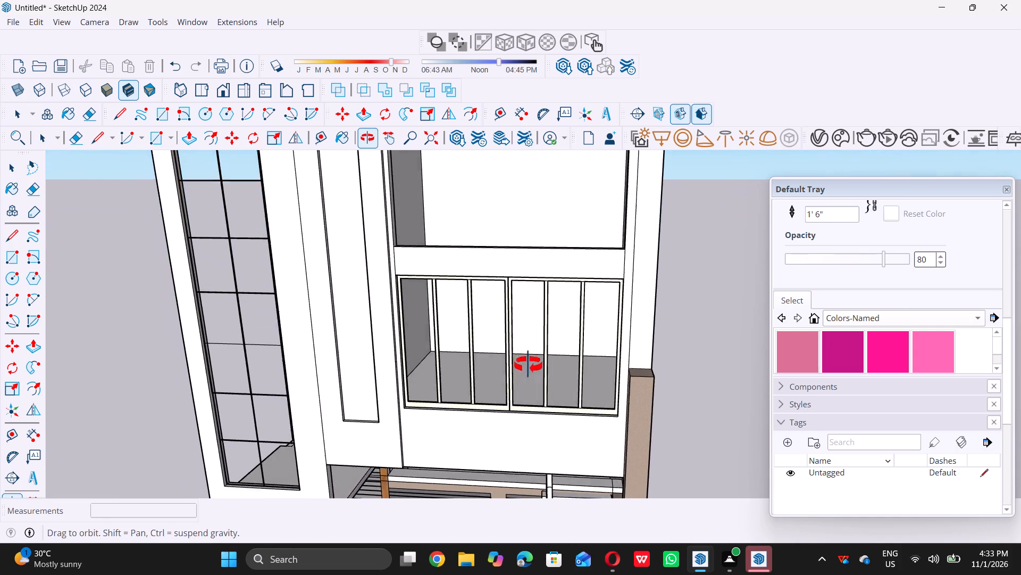
{"action": "middle_click_drag", "start_coordinate": [528, 365], "coordinate": [526, 365]}
{"action": "scroll", "coordinate": [453, 402], "scroll_direction": "up", "scroll_amount": 6}
{"action": "scroll", "coordinate": [402, 404], "scroll_direction": "up", "scroll_amount": 8}
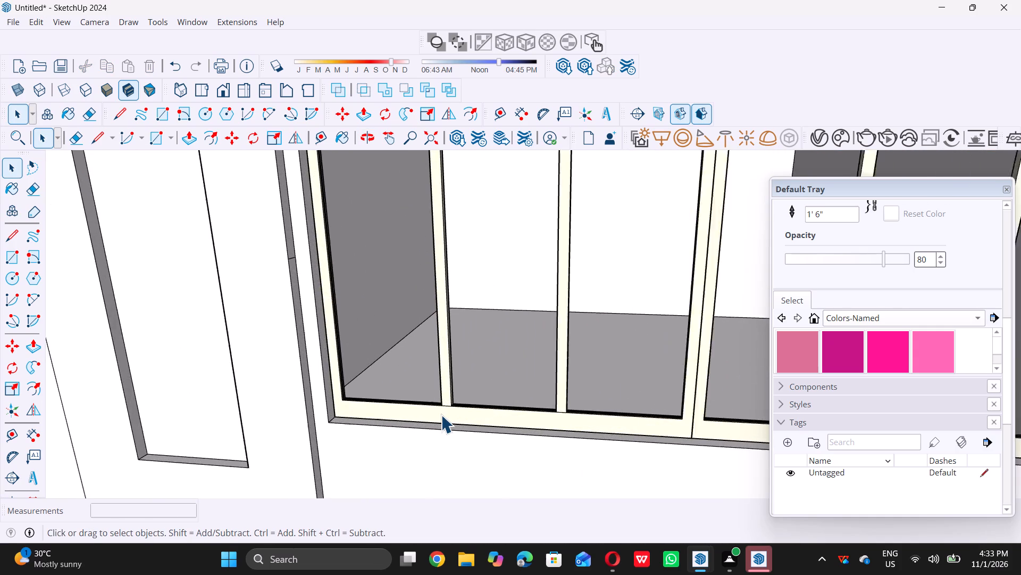
{"action": "scroll", "coordinate": [441, 415], "scroll_direction": "up", "scroll_amount": 1}
{"action": "left_click", "coordinate": [443, 414]}
{"action": "scroll", "coordinate": [443, 414], "scroll_direction": "down", "scroll_amount": 11}
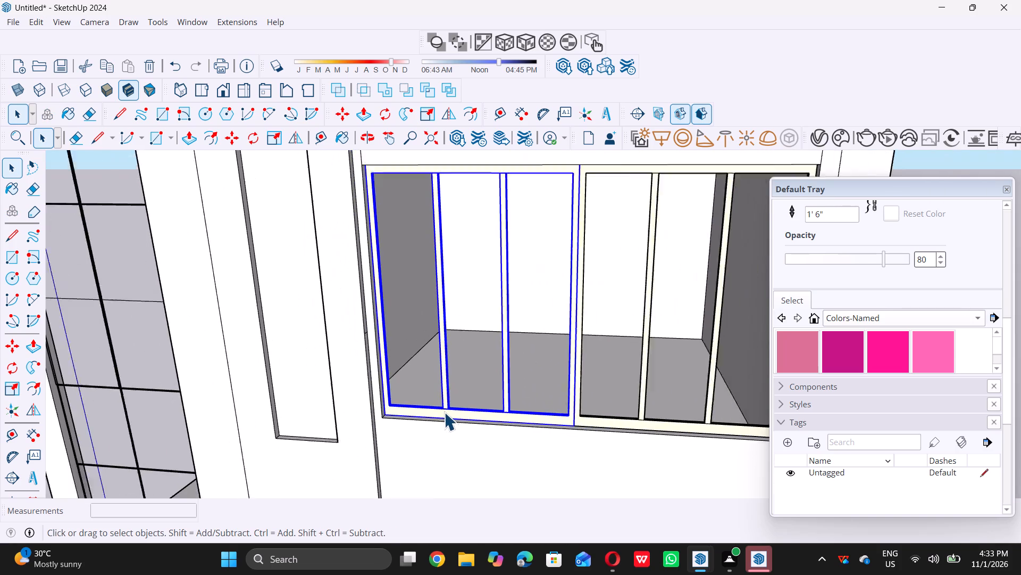
{"action": "left_click", "coordinate": [591, 423], "text": "ctrl"}
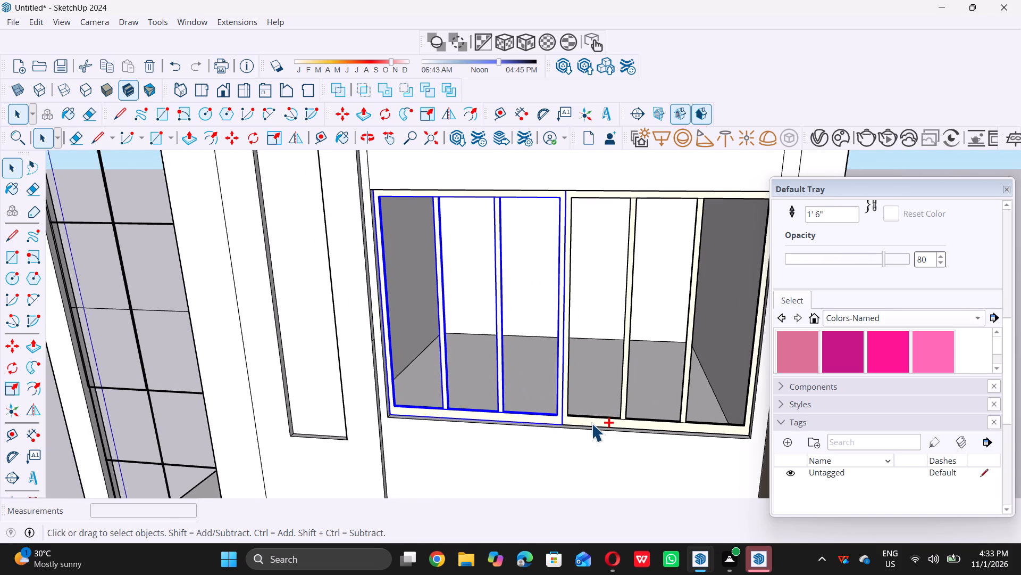
{"action": "scroll", "coordinate": [359, 416], "scroll_direction": "up", "scroll_amount": 5}
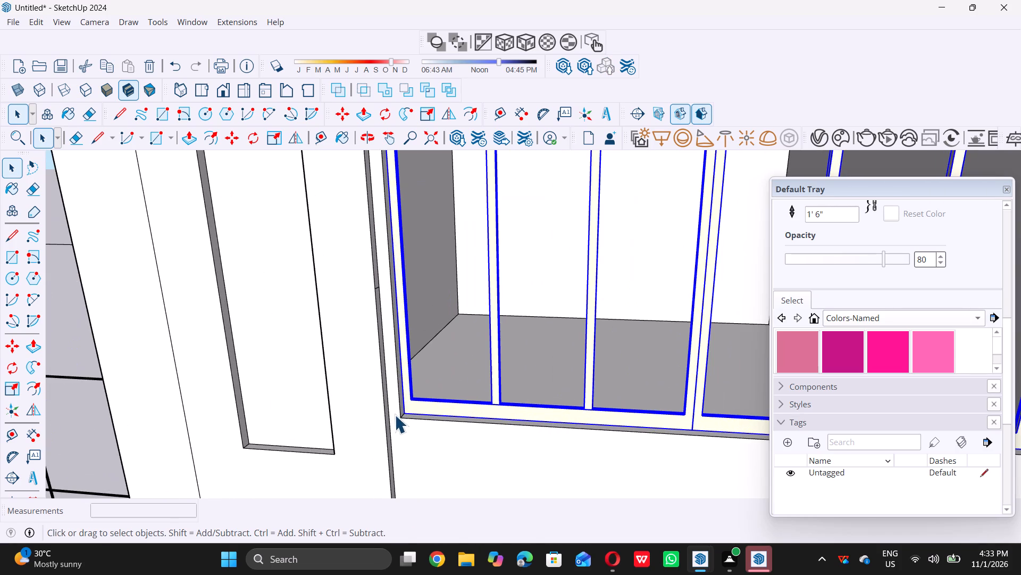
{"action": "key", "text": "m"}
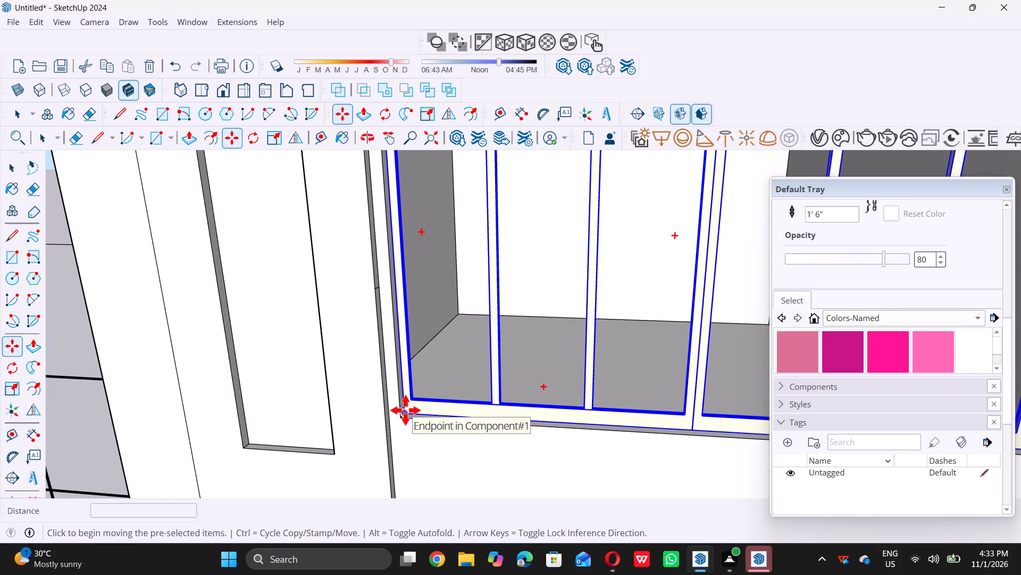
{"action": "double_click", "coordinate": [405, 410]}
{"action": "scroll", "coordinate": [404, 410], "scroll_direction": "down", "scroll_amount": 12}
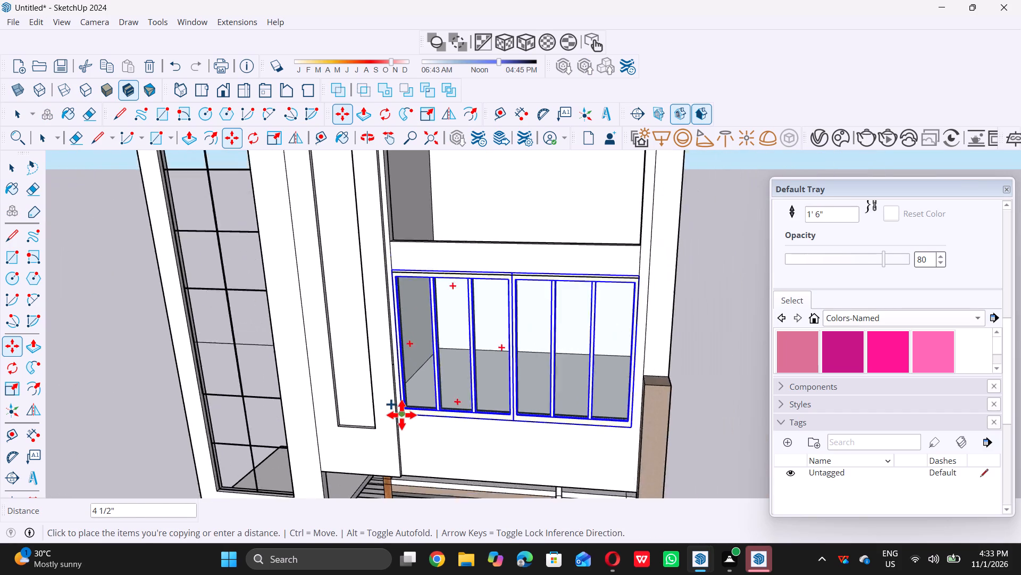
{"action": "scroll", "coordinate": [401, 415], "scroll_direction": "down", "scroll_amount": 4}
{"action": "scroll", "coordinate": [392, 285], "scroll_direction": "up", "scroll_amount": 9}
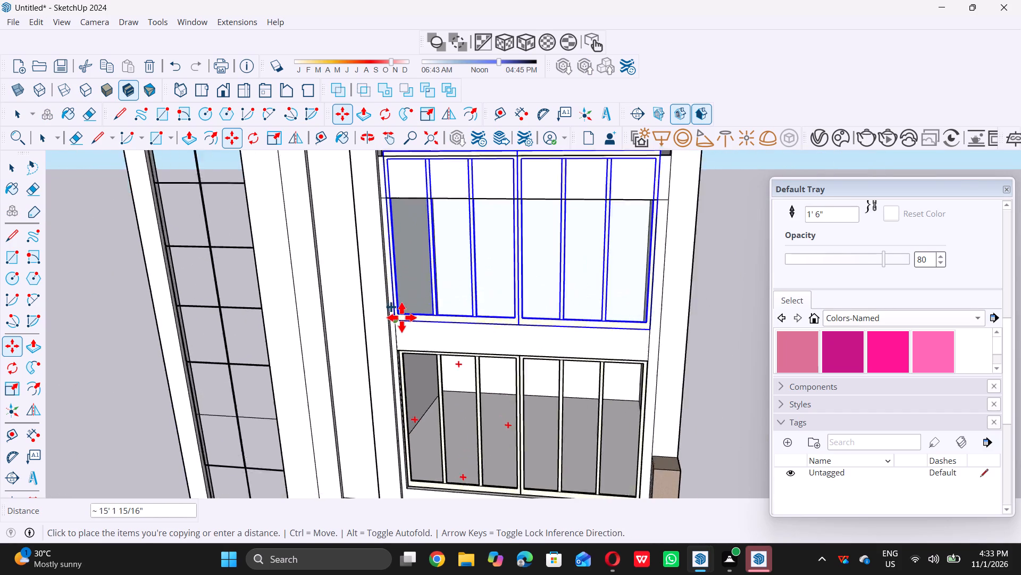
{"action": "scroll", "coordinate": [401, 317], "scroll_direction": "up", "scroll_amount": 10}
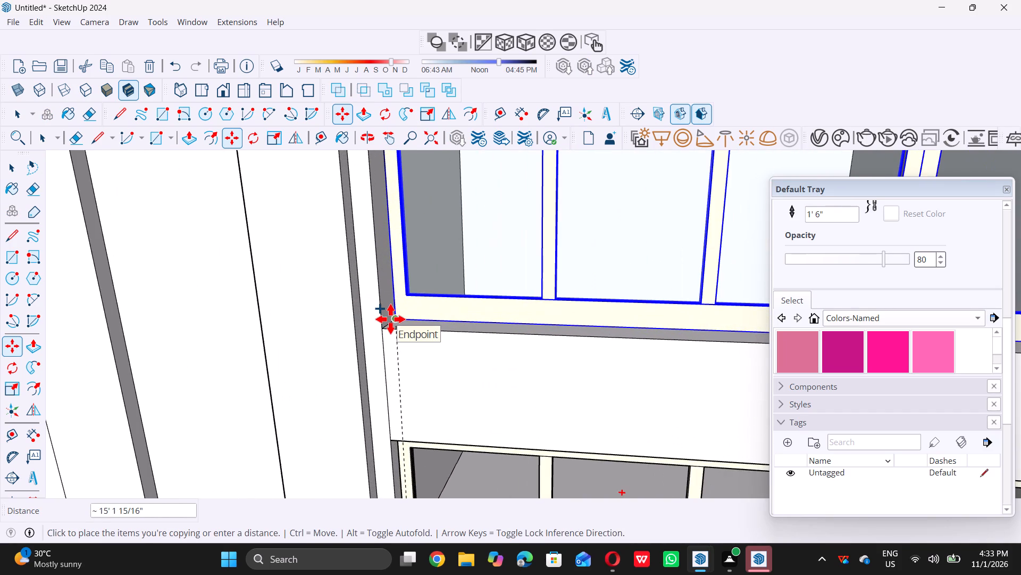
{"action": "scroll", "coordinate": [398, 316], "scroll_direction": "up", "scroll_amount": 5}
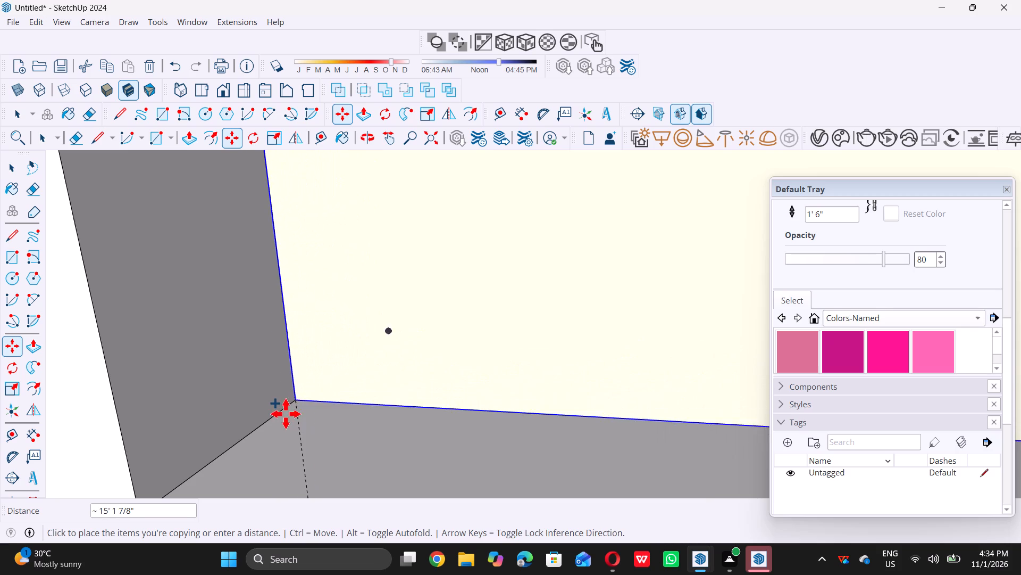
{"action": "scroll", "coordinate": [287, 414], "scroll_direction": "down", "scroll_amount": 8}
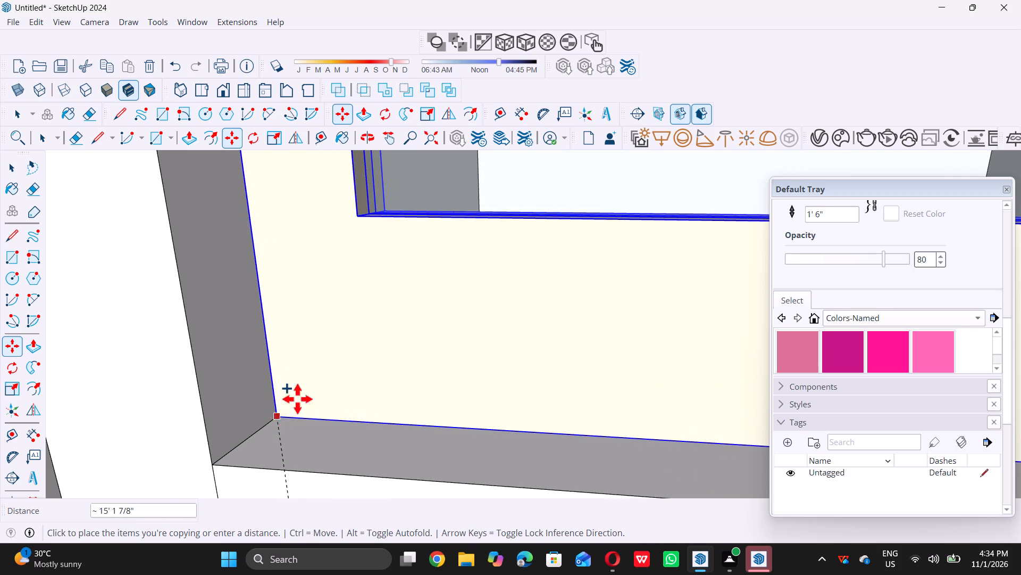
{"action": "double_click", "coordinate": [298, 401]}
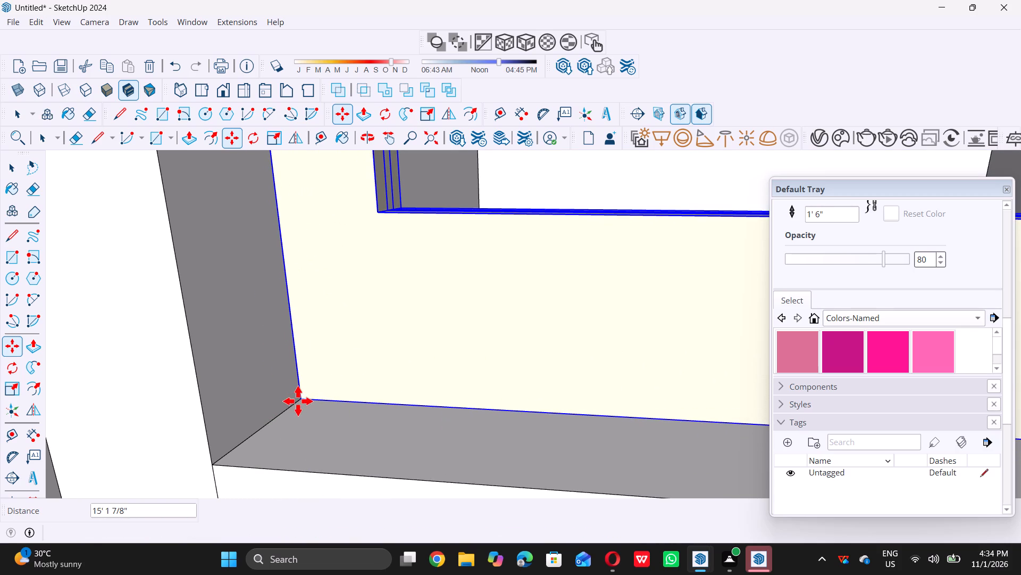
{"action": "key", "text": "space"}
Scale the copied window pair down uniformly from its upper corner so its top sits below the middle opening's head.
{"action": "scroll", "coordinate": [298, 402], "scroll_direction": "down", "scroll_amount": 20}
{"action": "scroll", "coordinate": [298, 402], "scroll_direction": "down", "scroll_amount": 3}
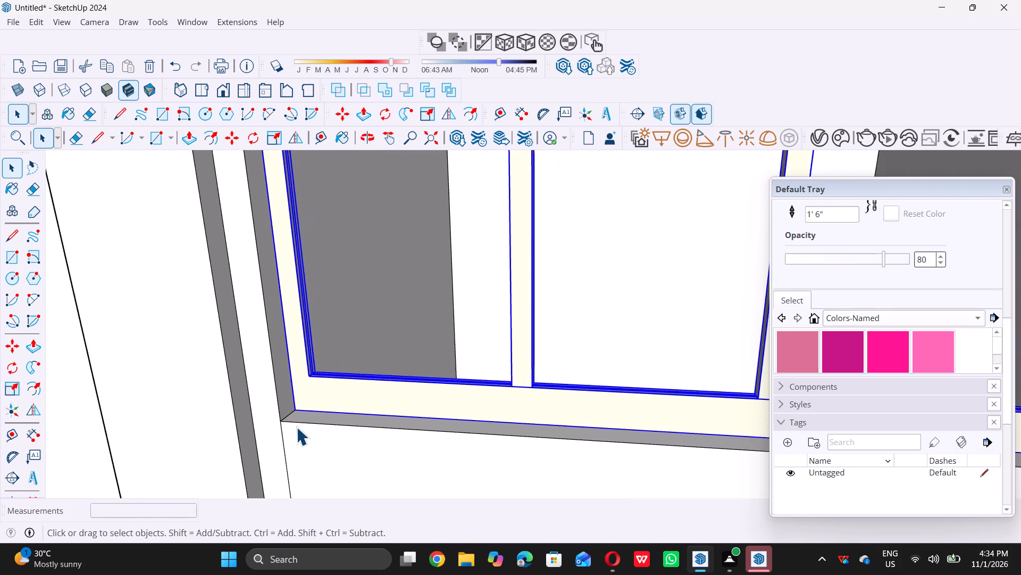
{"action": "scroll", "coordinate": [296, 427], "scroll_direction": "down", "scroll_amount": 20}
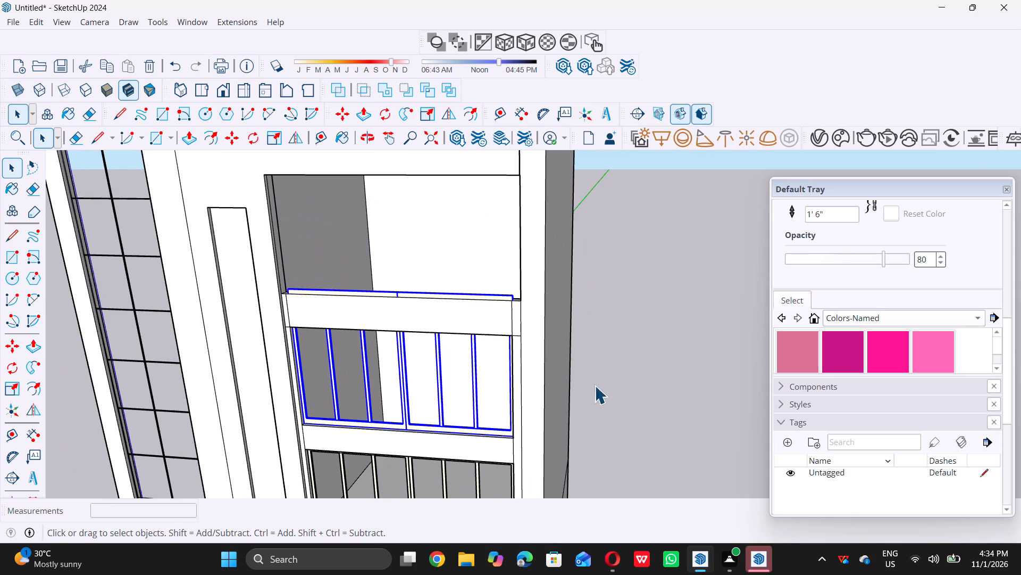
{"action": "scroll", "coordinate": [640, 371], "scroll_direction": "down", "scroll_amount": 5}
{"action": "middle_click_drag", "start_coordinate": [594, 389], "coordinate": [634, 320]}
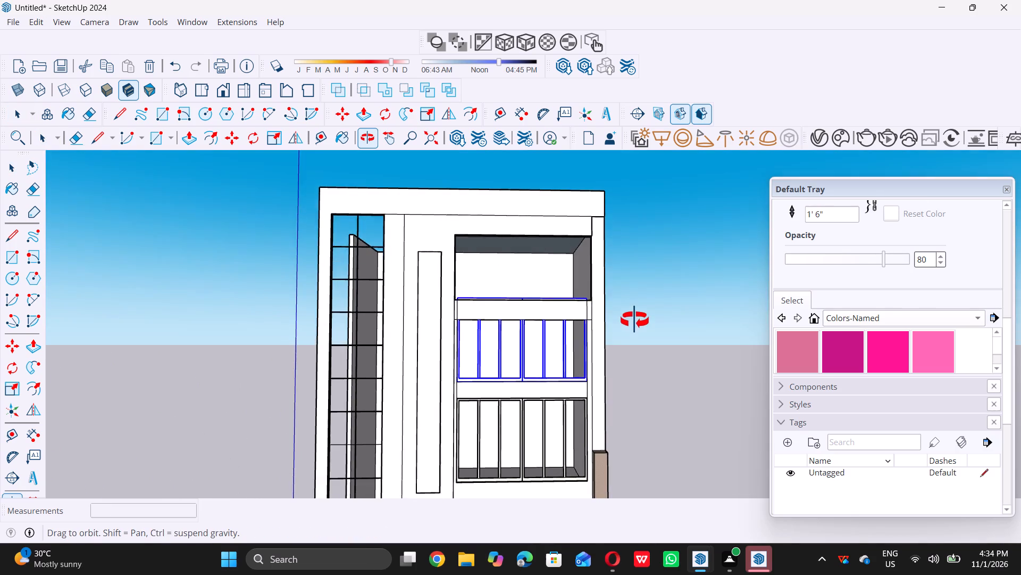
{"action": "middle_click_drag", "start_coordinate": [634, 320], "coordinate": [626, 341]}
{"action": "scroll", "coordinate": [541, 338], "scroll_direction": "up", "scroll_amount": 6}
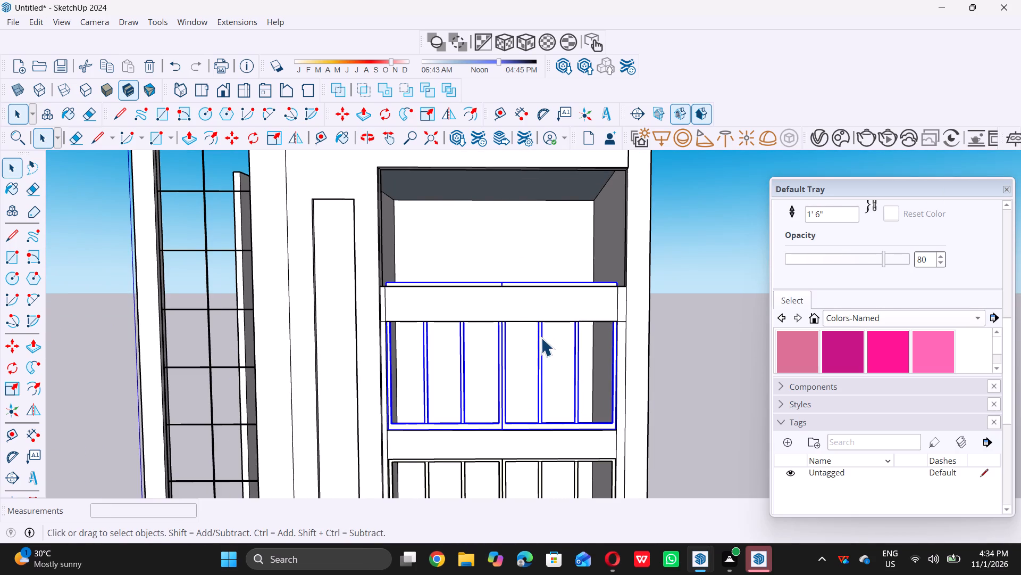
{"action": "key", "text": "s"}
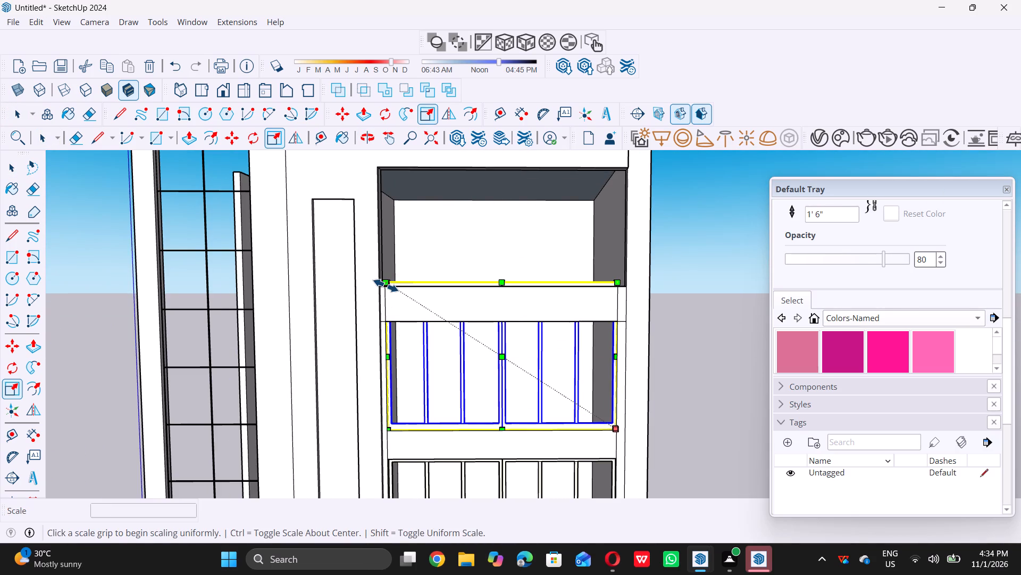
{"action": "left_click", "coordinate": [386, 285]}
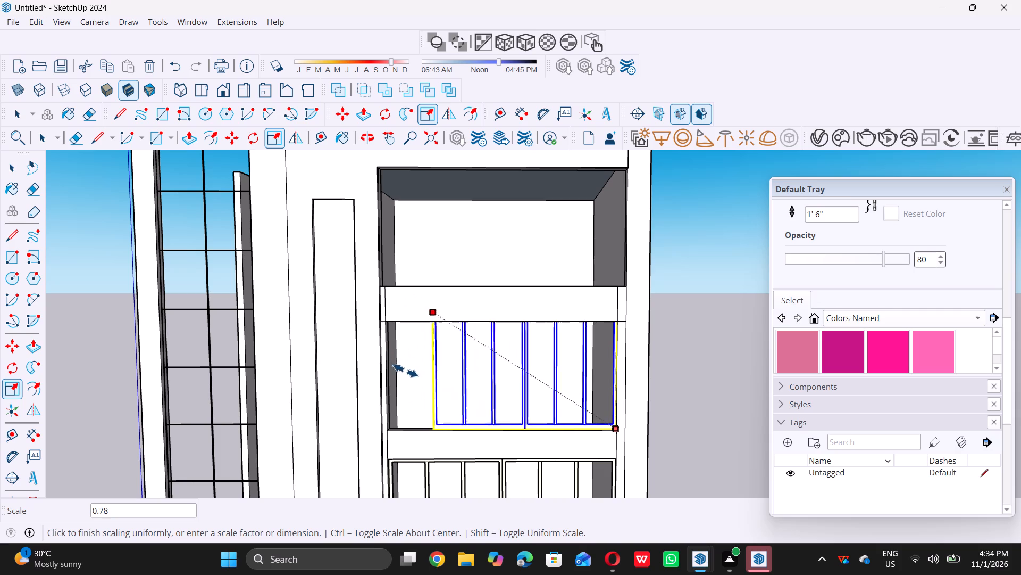
{"action": "triple_click", "coordinate": [413, 390]}
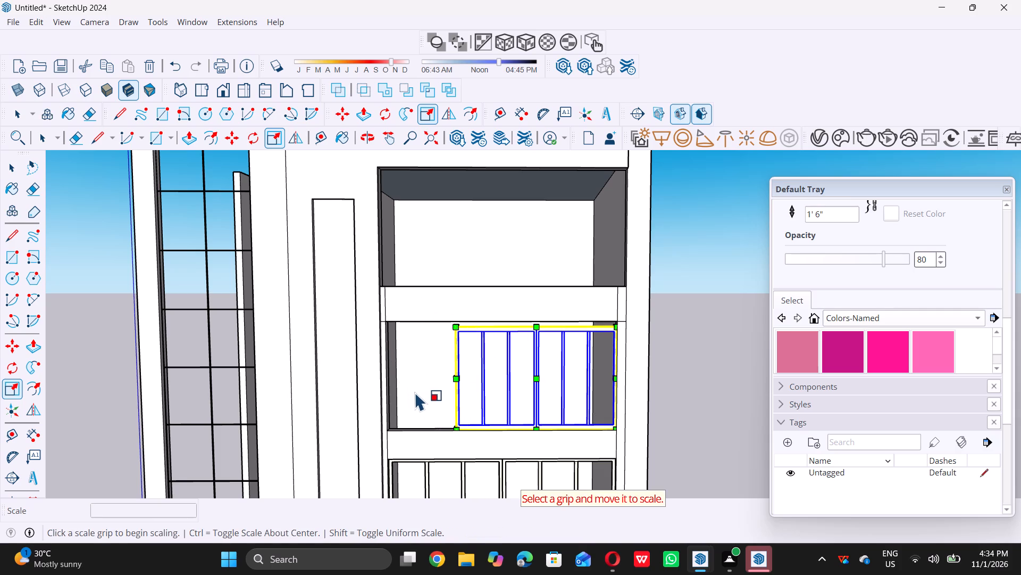
{"action": "key", "text": "space"}
Stretch the copied window pair across the middle opening with a red and green scale of about 1.45, -3.64.
{"action": "middle_click_drag", "start_coordinate": [410, 376], "coordinate": [493, 431]}
{"action": "scroll", "coordinate": [497, 391], "scroll_direction": "up", "scroll_amount": 5}
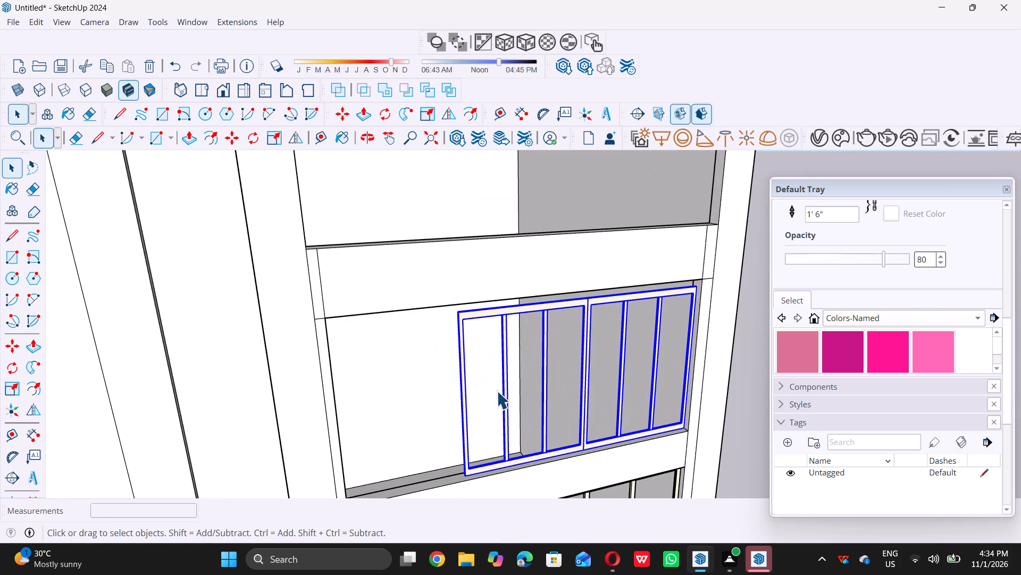
{"action": "key", "text": "s"}
{"action": "scroll", "coordinate": [481, 394], "scroll_direction": "up", "scroll_amount": 5}
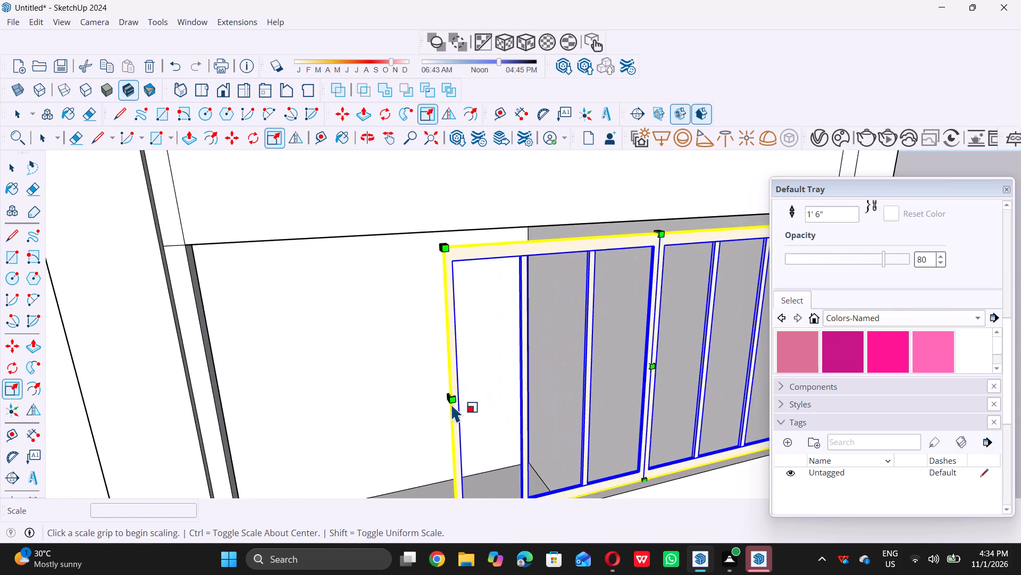
{"action": "scroll", "coordinate": [451, 398], "scroll_direction": "up", "scroll_amount": 18}
{"action": "scroll", "coordinate": [451, 399], "scroll_direction": "down", "scroll_amount": 3}
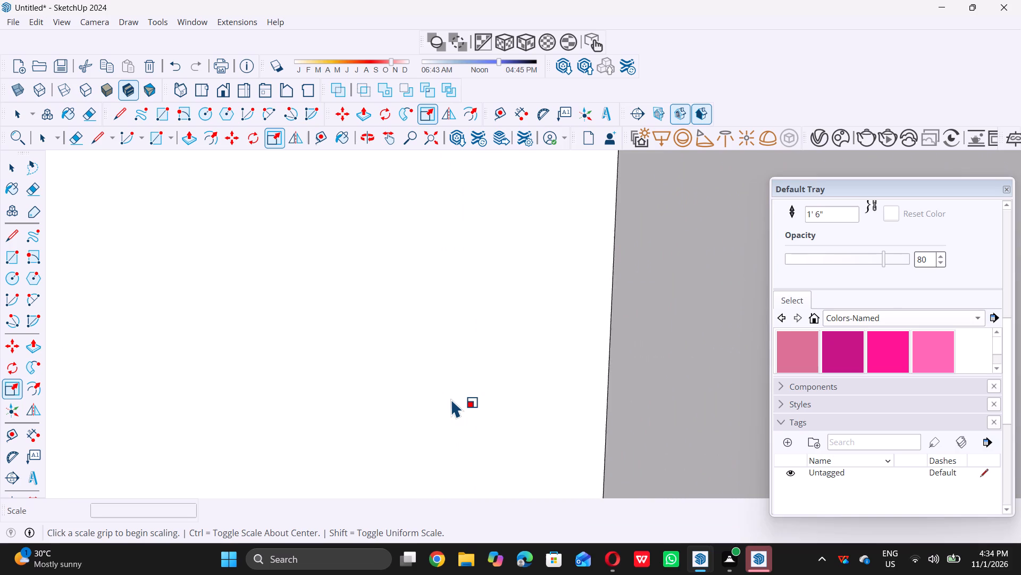
{"action": "scroll", "coordinate": [451, 399], "scroll_direction": "down", "scroll_amount": 6}
{"action": "scroll", "coordinate": [457, 397], "scroll_direction": "up", "scroll_amount": 7}
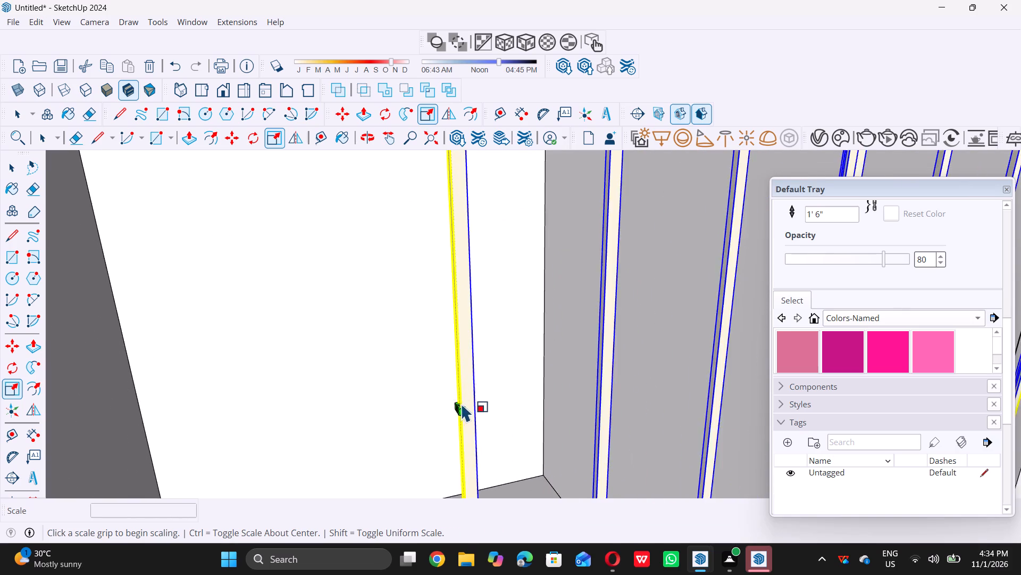
{"action": "scroll", "coordinate": [462, 404], "scroll_direction": "up", "scroll_amount": 13}
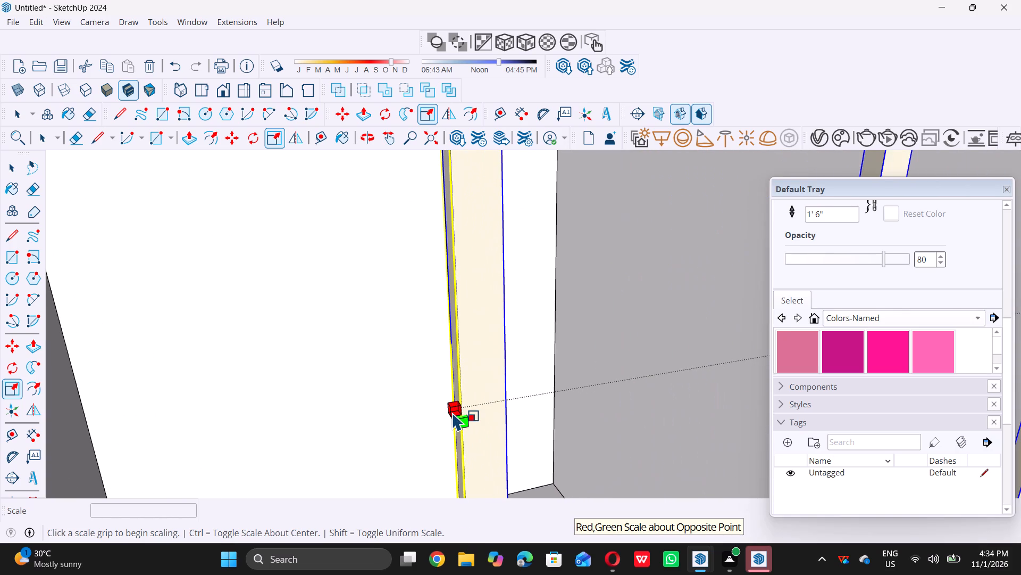
{"action": "left_click", "coordinate": [454, 408]}
{"action": "scroll", "coordinate": [455, 407], "scroll_direction": "down", "scroll_amount": 9}
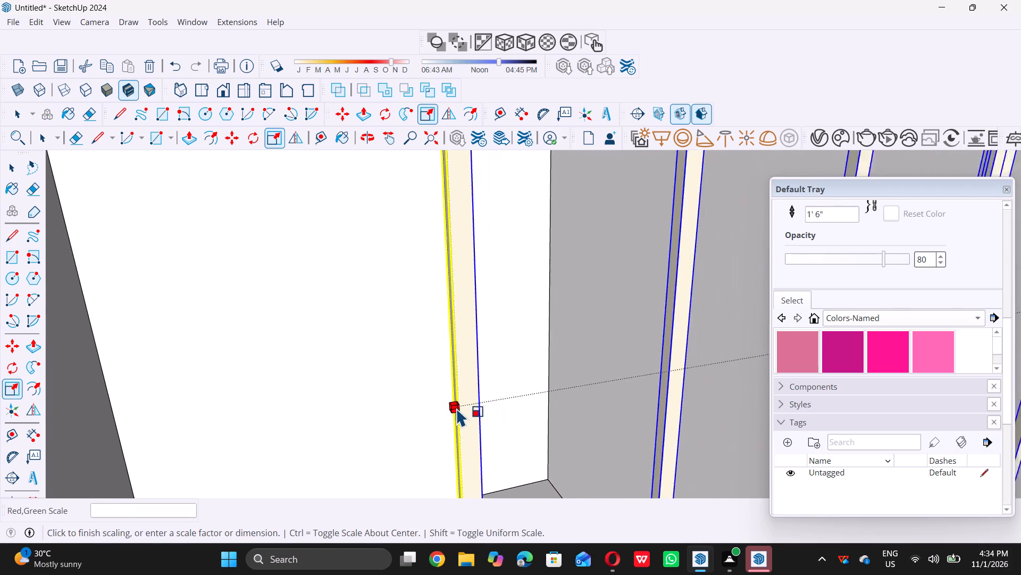
{"action": "scroll", "coordinate": [457, 408], "scroll_direction": "down", "scroll_amount": 14}
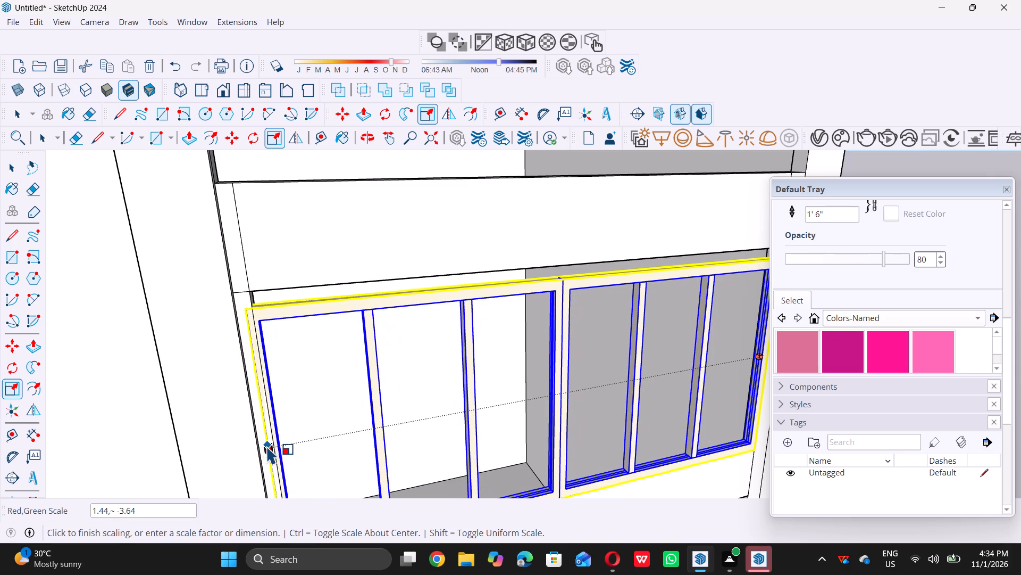
{"action": "scroll", "coordinate": [266, 445], "scroll_direction": "up", "scroll_amount": 9}
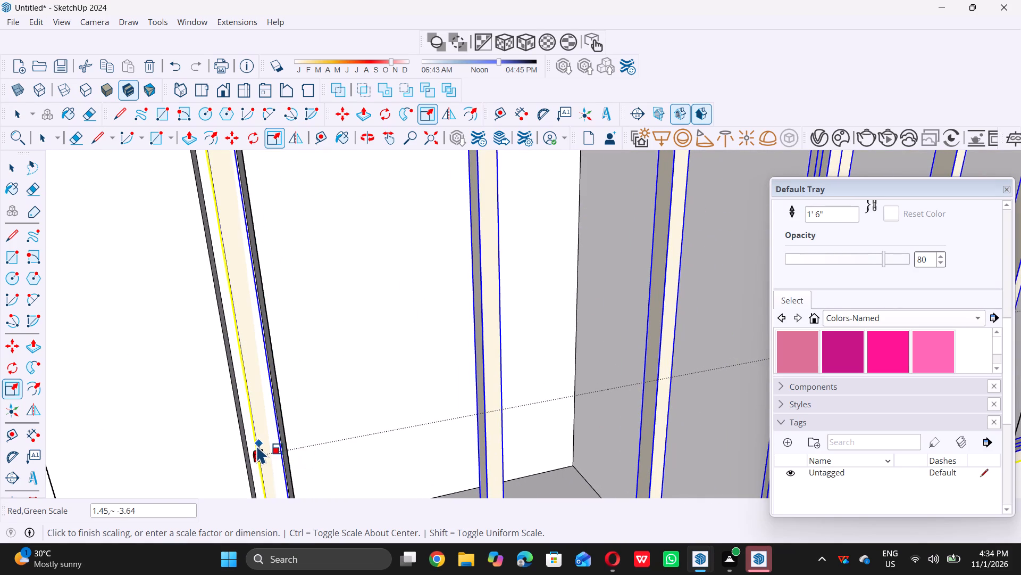
{"action": "double_click", "coordinate": [258, 445]}
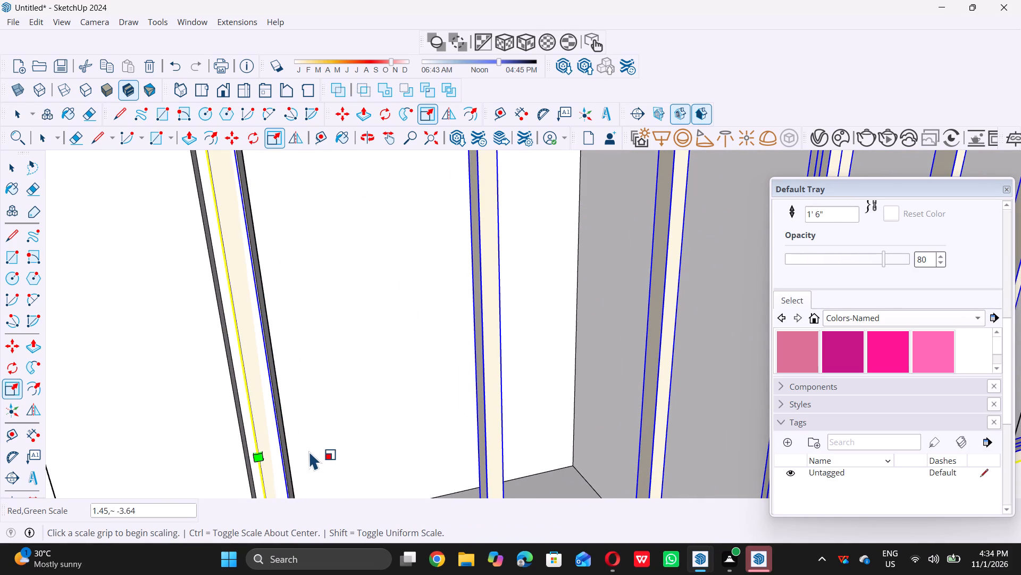
Scale the copied window pair vertically by about 1.06 so it reaches the top of the middle opening.
{"action": "scroll", "coordinate": [310, 451], "scroll_direction": "down", "scroll_amount": 14}
{"action": "middle_click_drag", "start_coordinate": [406, 356], "coordinate": [421, 363]}
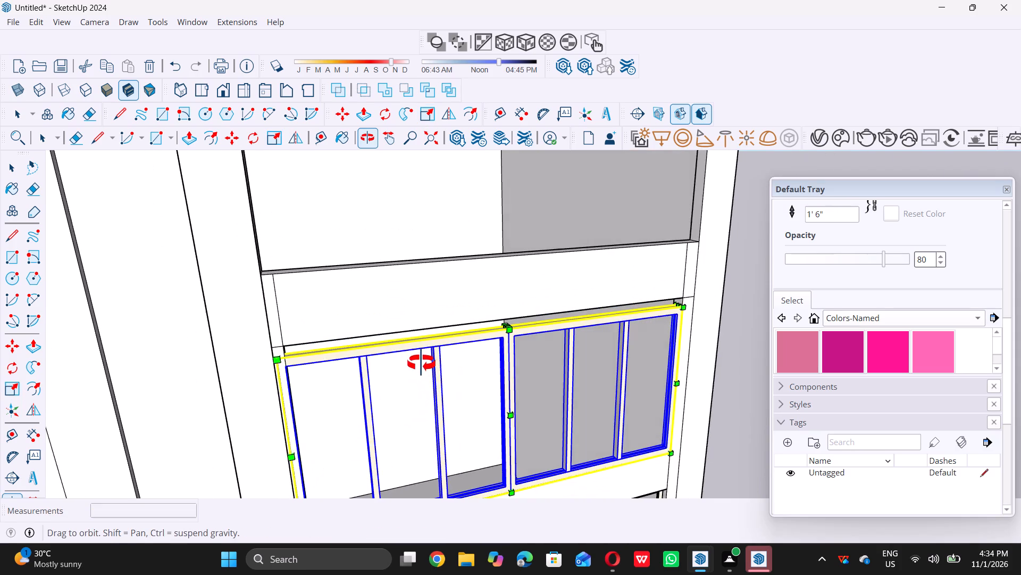
{"action": "middle_click_drag", "start_coordinate": [421, 363], "coordinate": [422, 363]}
{"action": "scroll", "coordinate": [487, 332], "scroll_direction": "up", "scroll_amount": 14}
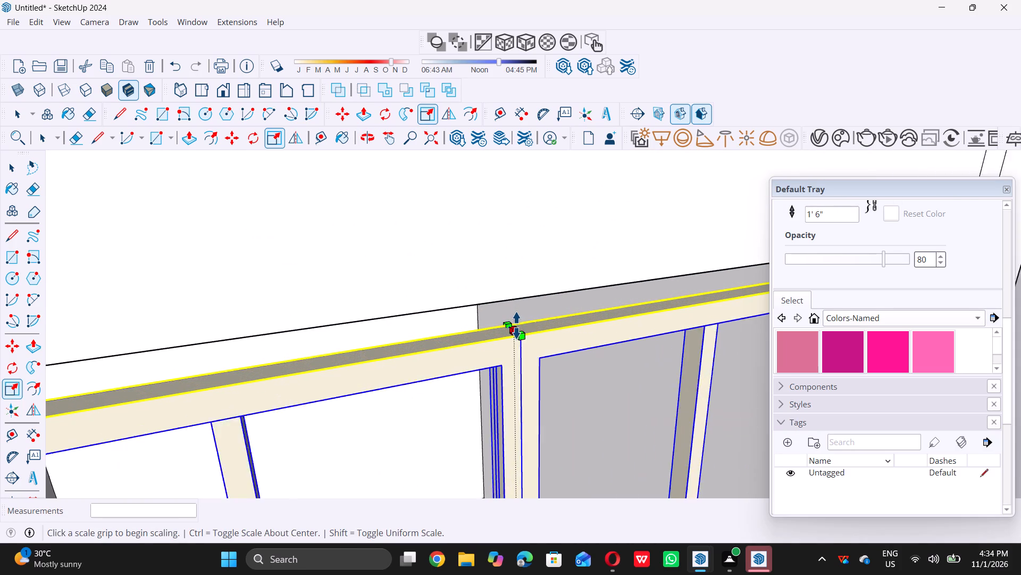
{"action": "left_click", "coordinate": [510, 330]}
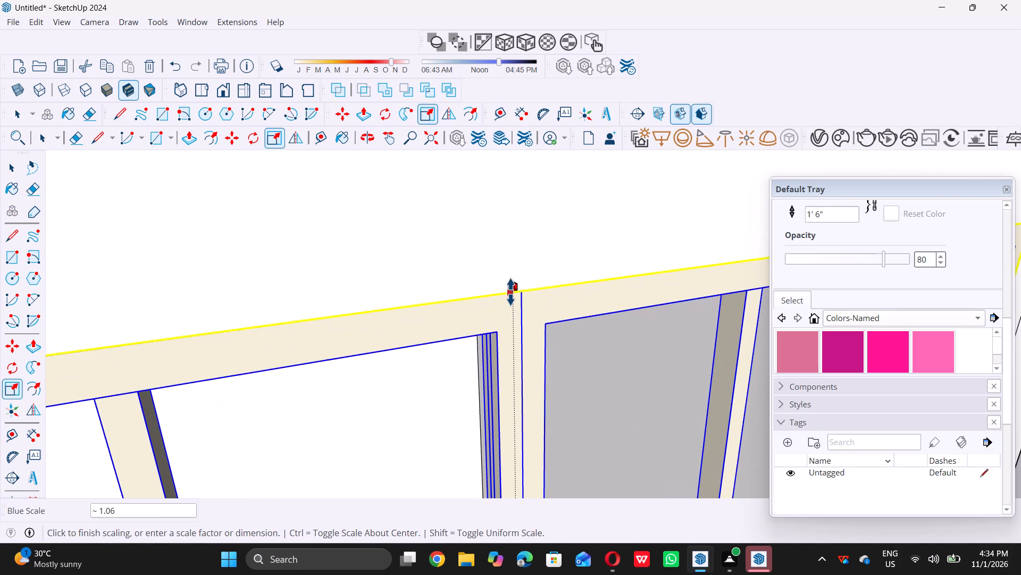
{"action": "double_click", "coordinate": [510, 292]}
{"action": "scroll", "coordinate": [510, 292], "scroll_direction": "up", "scroll_amount": 1}
{"action": "scroll", "coordinate": [510, 292], "scroll_direction": "down", "scroll_amount": 18}
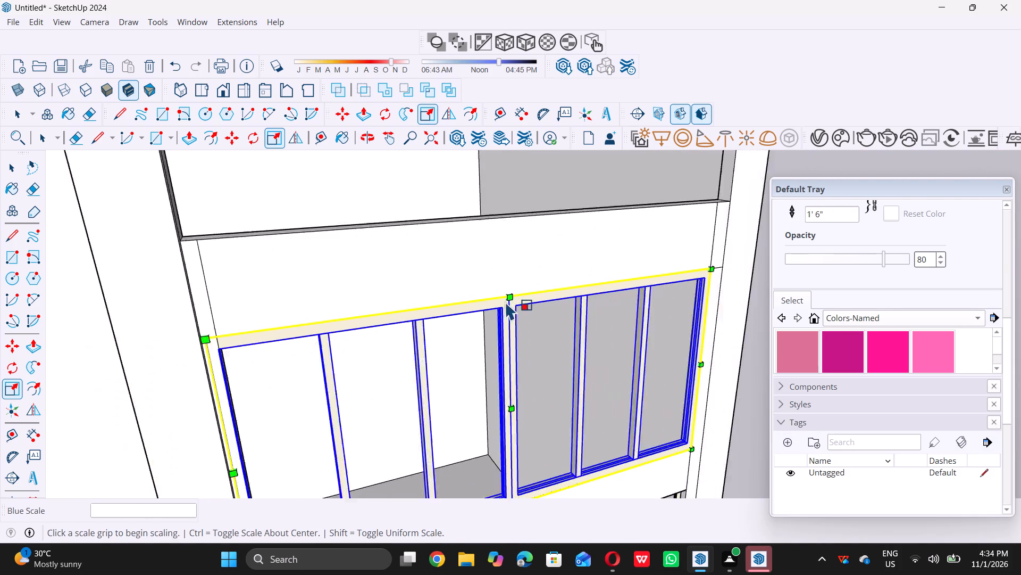
Stretch the copied window pair to the middle opening's side edge with a red and green scale of about 1.01, -0.78.
{"action": "scroll", "coordinate": [506, 301], "scroll_direction": "down", "scroll_amount": 3}
{"action": "scroll", "coordinate": [349, 397], "scroll_direction": "up", "scroll_amount": 17}
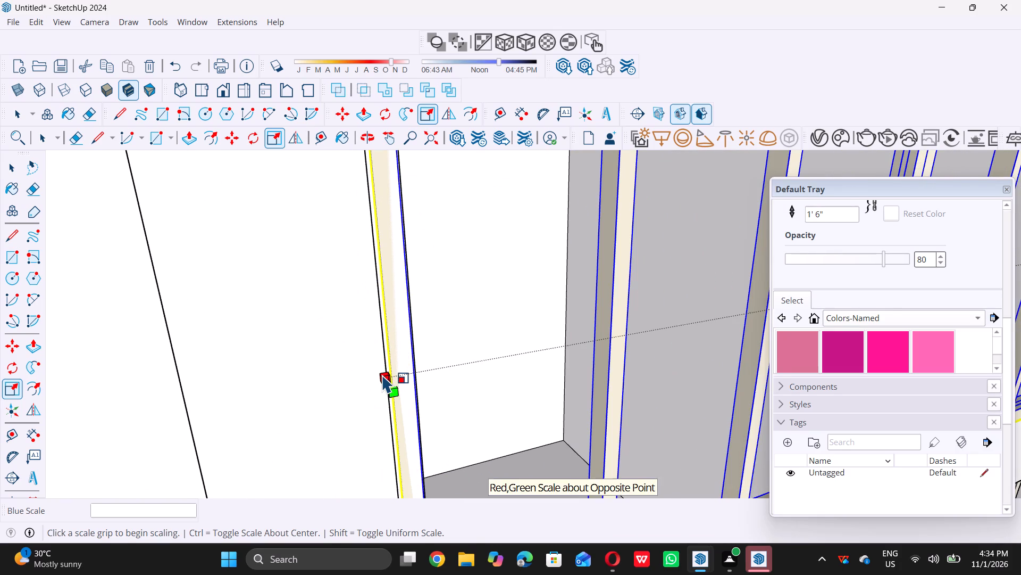
{"action": "left_click", "coordinate": [382, 374]}
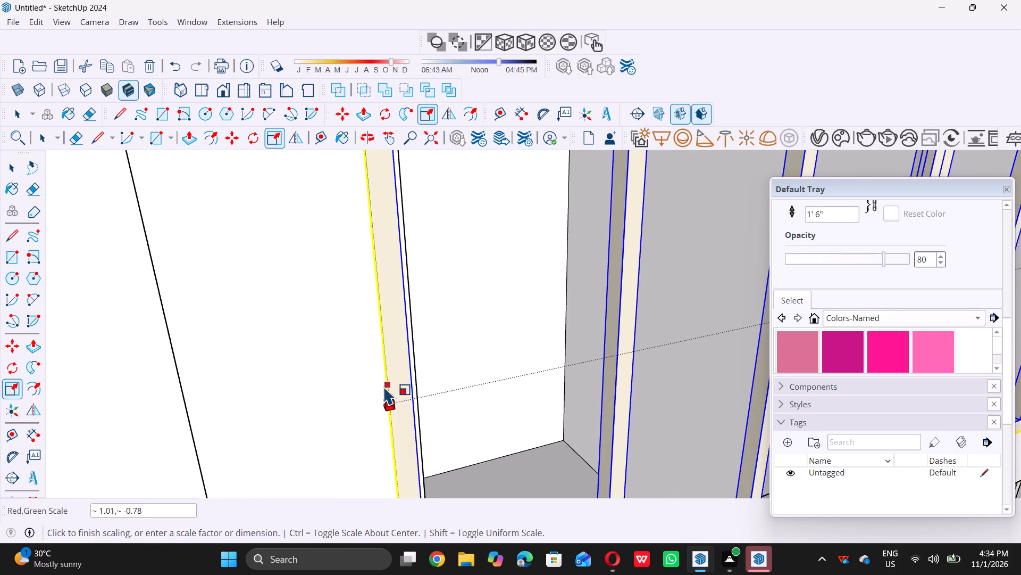
{"action": "triple_click", "coordinate": [384, 386]}
{"action": "key", "text": "space"}
{"action": "scroll", "coordinate": [382, 390], "scroll_direction": "down", "scroll_amount": 5}
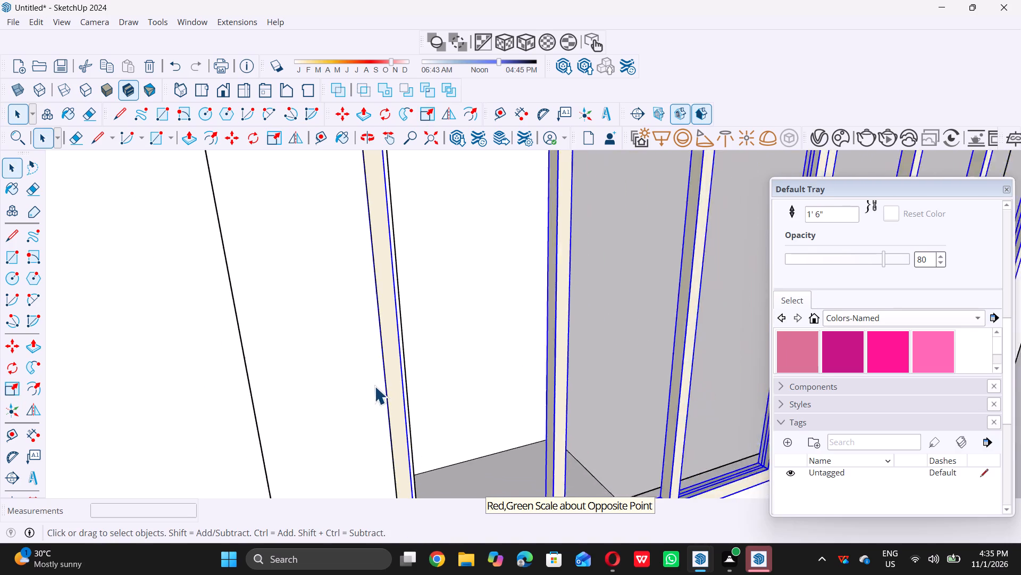
Copy the middle opening's window pair about 12' 6 1/4" up into the bottom corner of the top wide opening.
{"action": "scroll", "coordinate": [374, 386], "scroll_direction": "down", "scroll_amount": 20}
{"action": "scroll", "coordinate": [374, 386], "scroll_direction": "down", "scroll_amount": 4}
{"action": "scroll", "coordinate": [403, 374], "scroll_direction": "up", "scroll_amount": 6}
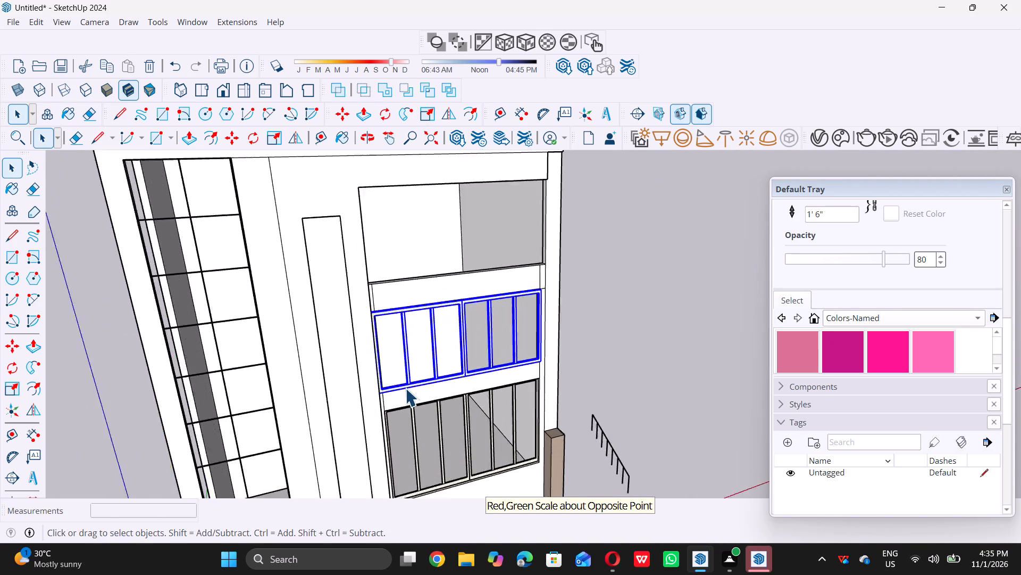
{"action": "scroll", "coordinate": [407, 394], "scroll_direction": "up", "scroll_amount": 11}
{"action": "scroll", "coordinate": [363, 388], "scroll_direction": "up", "scroll_amount": 6}
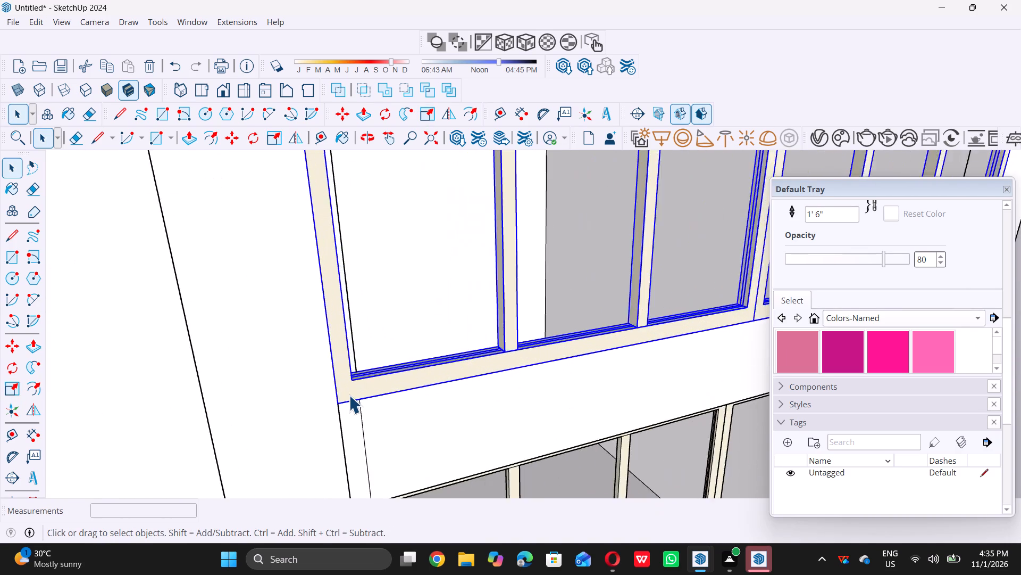
{"action": "scroll", "coordinate": [349, 395], "scroll_direction": "up", "scroll_amount": 3}
{"action": "key", "text": "m"}
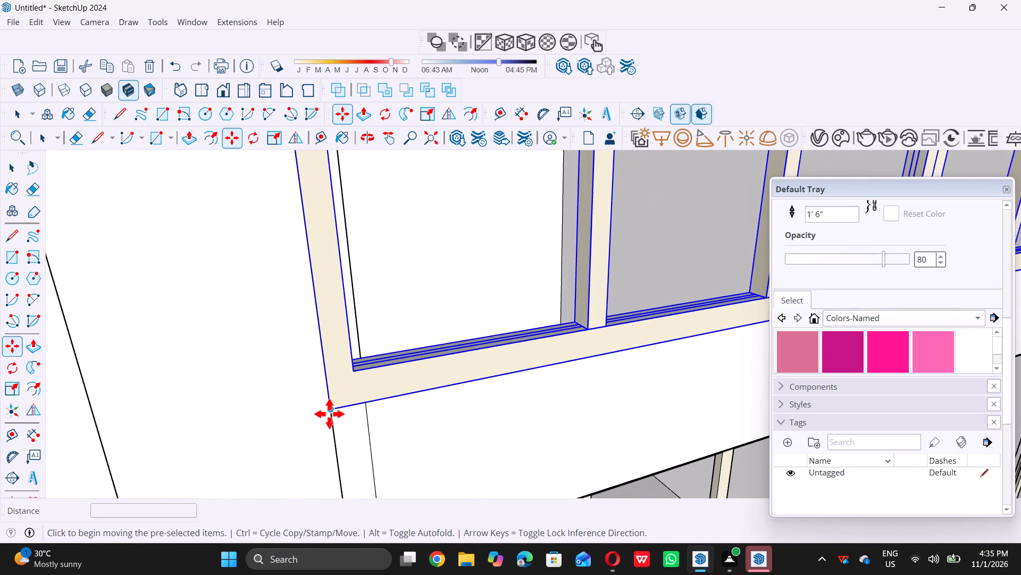
{"action": "double_click", "coordinate": [330, 412]}
{"action": "scroll", "coordinate": [330, 412], "scroll_direction": "down", "scroll_amount": 11}
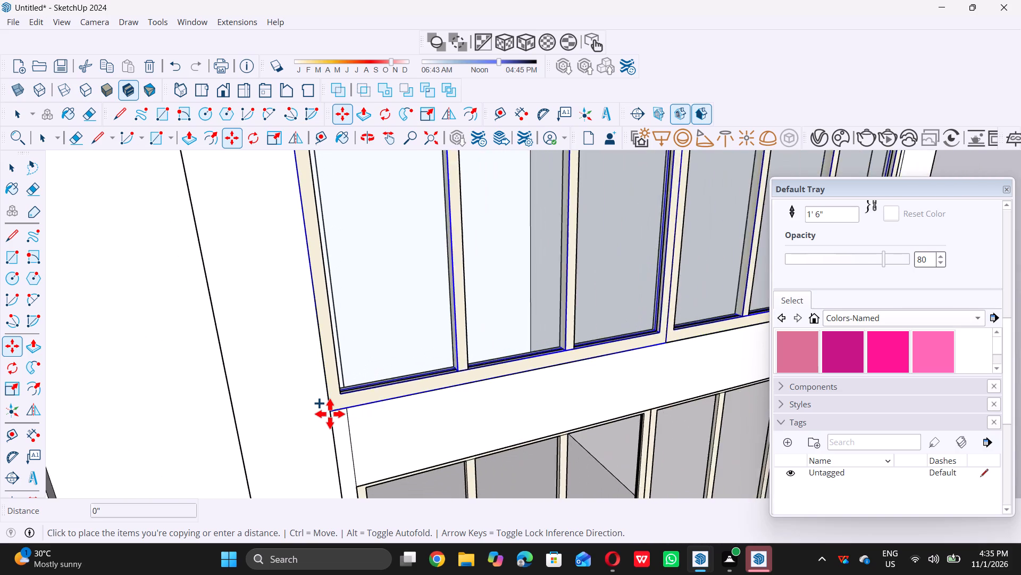
{"action": "scroll", "coordinate": [330, 414], "scroll_direction": "down", "scroll_amount": 17}
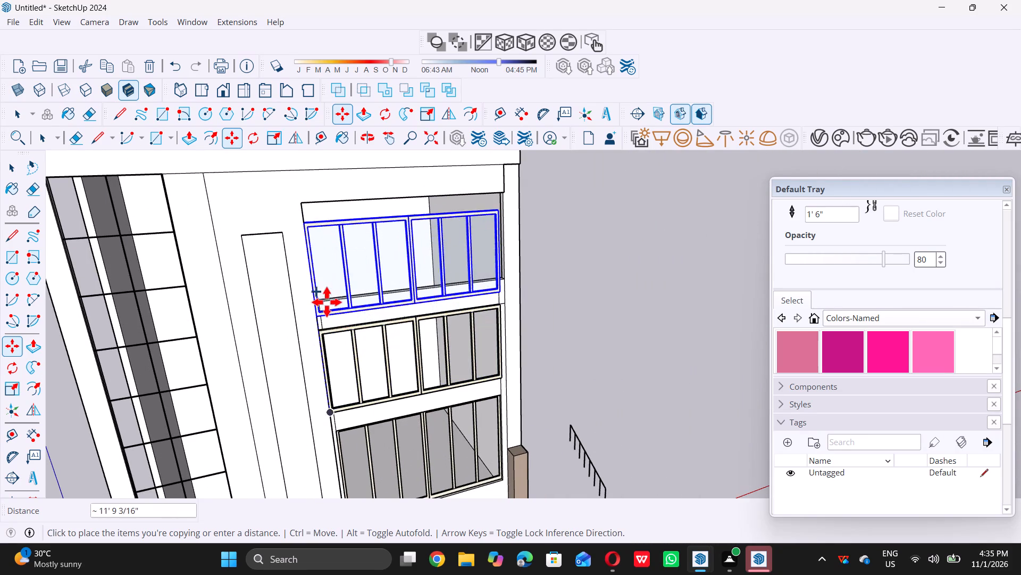
{"action": "scroll", "coordinate": [325, 300], "scroll_direction": "up", "scroll_amount": 20}
{"action": "middle_click_drag", "start_coordinate": [306, 296], "coordinate": [215, 340]}
{"action": "scroll", "coordinate": [169, 347], "scroll_direction": "up", "scroll_amount": 4}
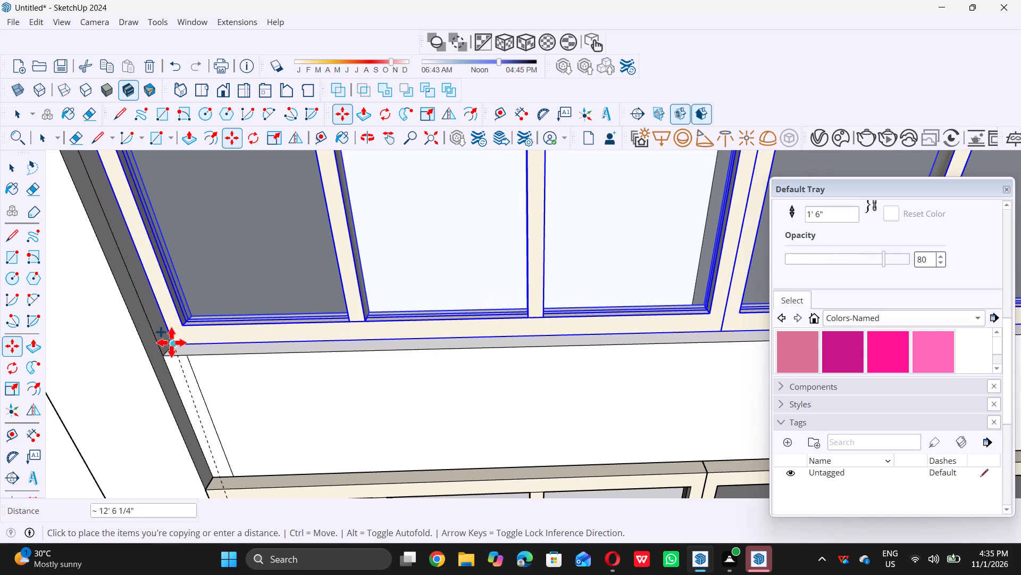
{"action": "double_click", "coordinate": [171, 342]}
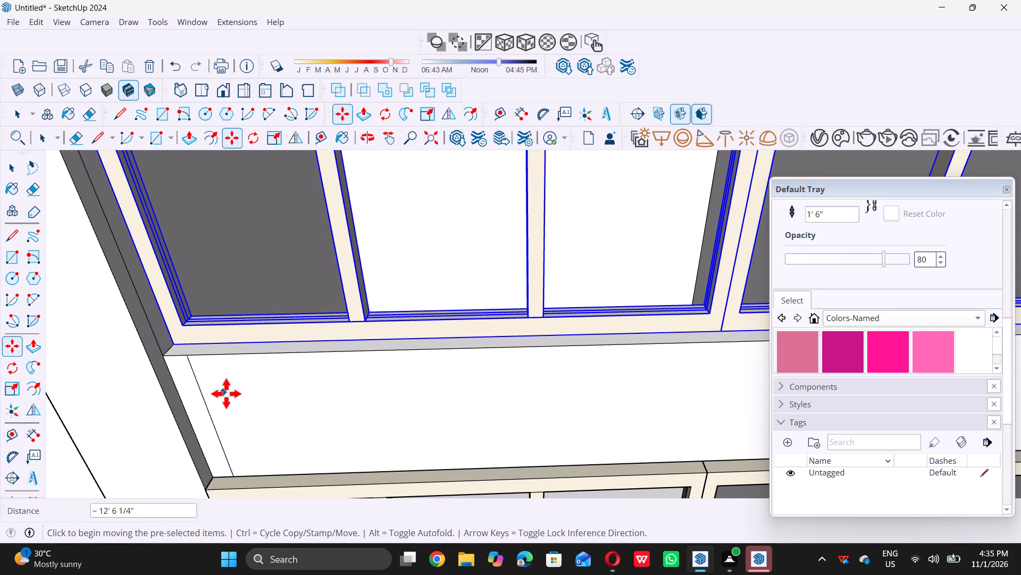
{"action": "key", "text": "space"}
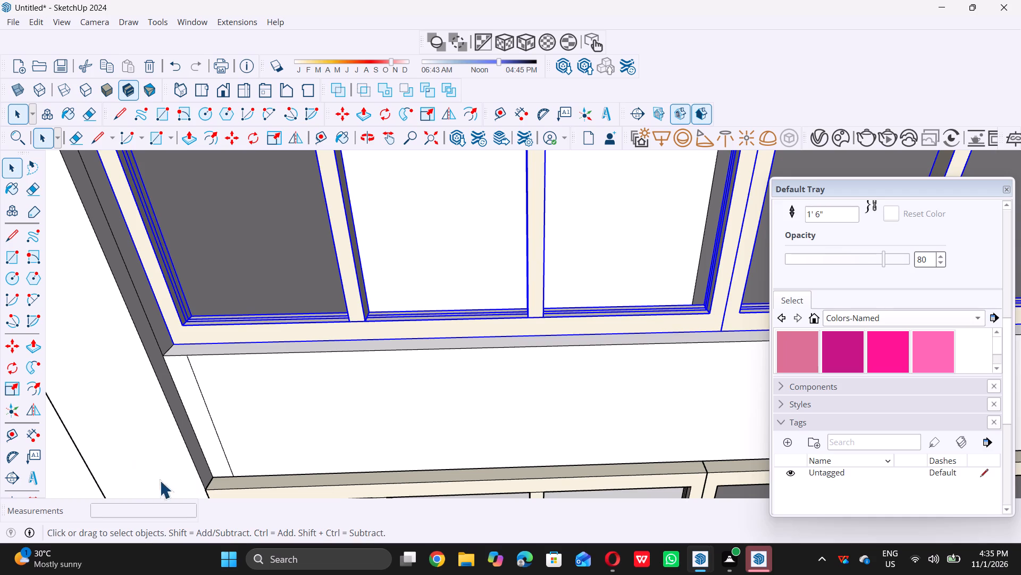
Scale the top window pair vertically by about 1.05 so it reaches the head of the top opening.
{"action": "scroll", "coordinate": [269, 326], "scroll_direction": "down", "scroll_amount": 18}
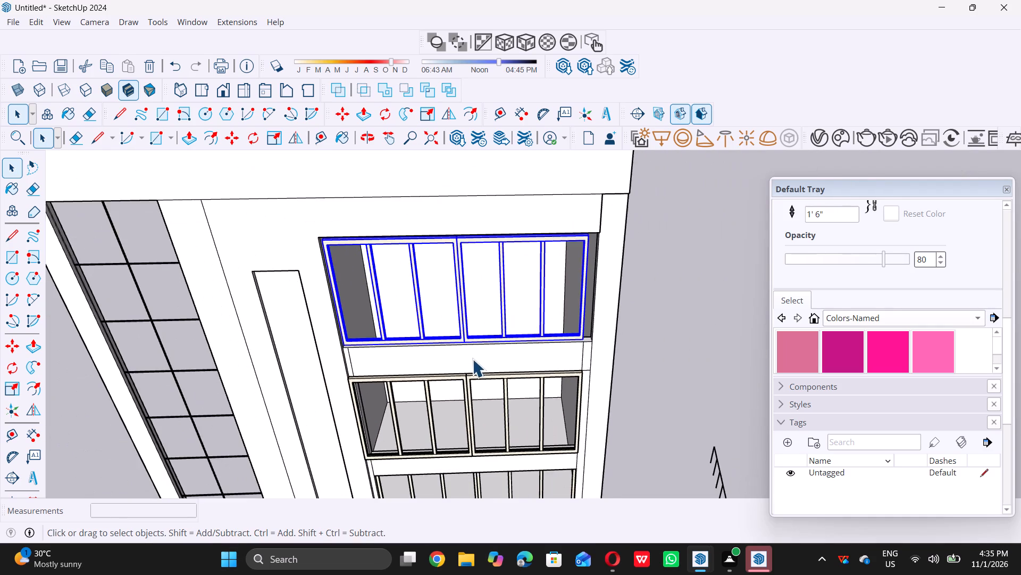
{"action": "middle_click_drag", "start_coordinate": [470, 342], "coordinate": [472, 282]}
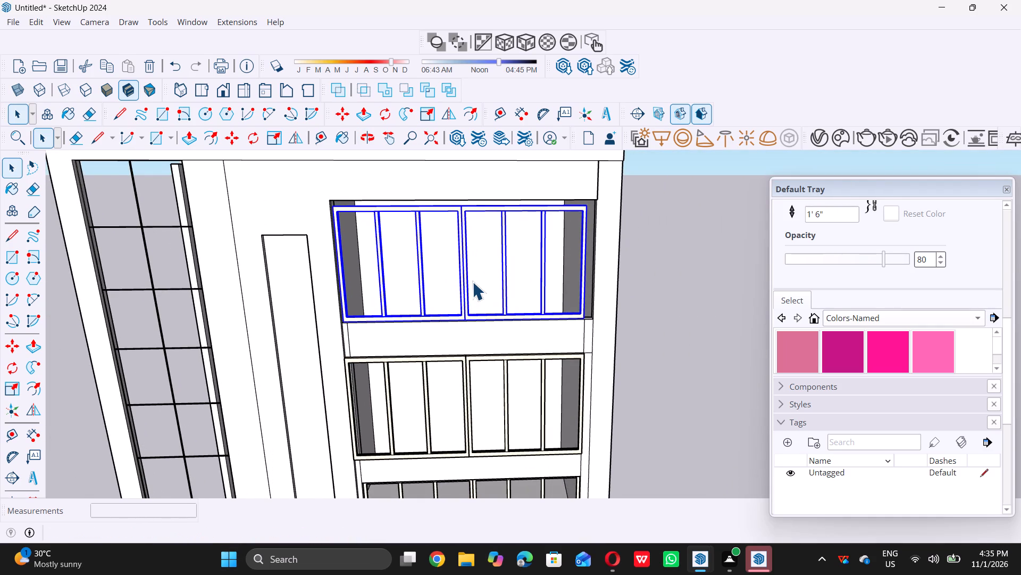
{"action": "key", "text": "s"}
{"action": "scroll", "coordinate": [461, 193], "scroll_direction": "up", "scroll_amount": 6}
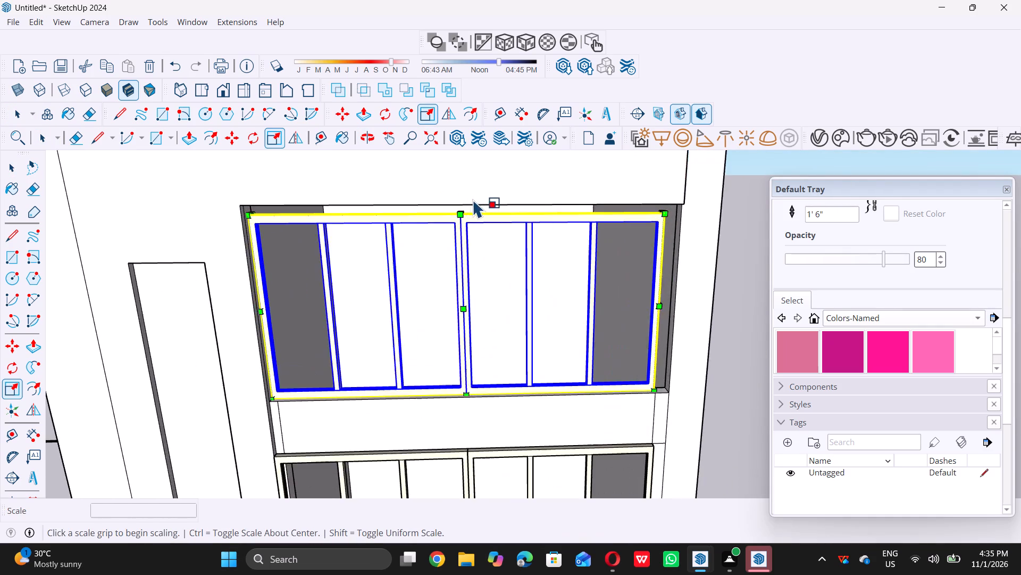
{"action": "scroll", "coordinate": [473, 199], "scroll_direction": "up", "scroll_amount": 3}
{"action": "middle_click_drag", "start_coordinate": [470, 202], "coordinate": [449, 241]}
{"action": "scroll", "coordinate": [456, 219], "scroll_direction": "up", "scroll_amount": 4}
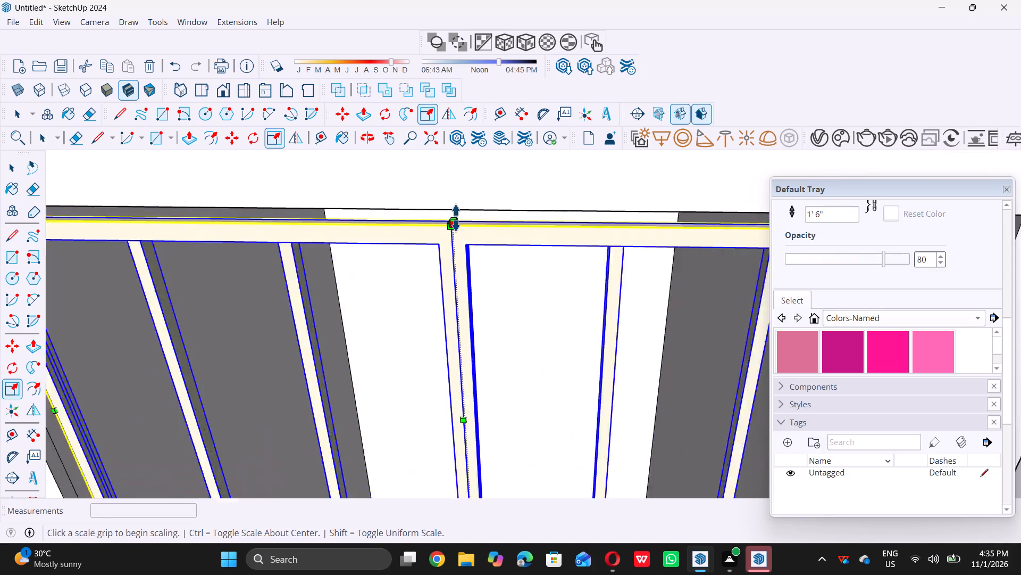
{"action": "scroll", "coordinate": [456, 218], "scroll_direction": "up", "scroll_amount": 2}
{"action": "scroll", "coordinate": [455, 225], "scroll_direction": "down", "scroll_amount": 5}
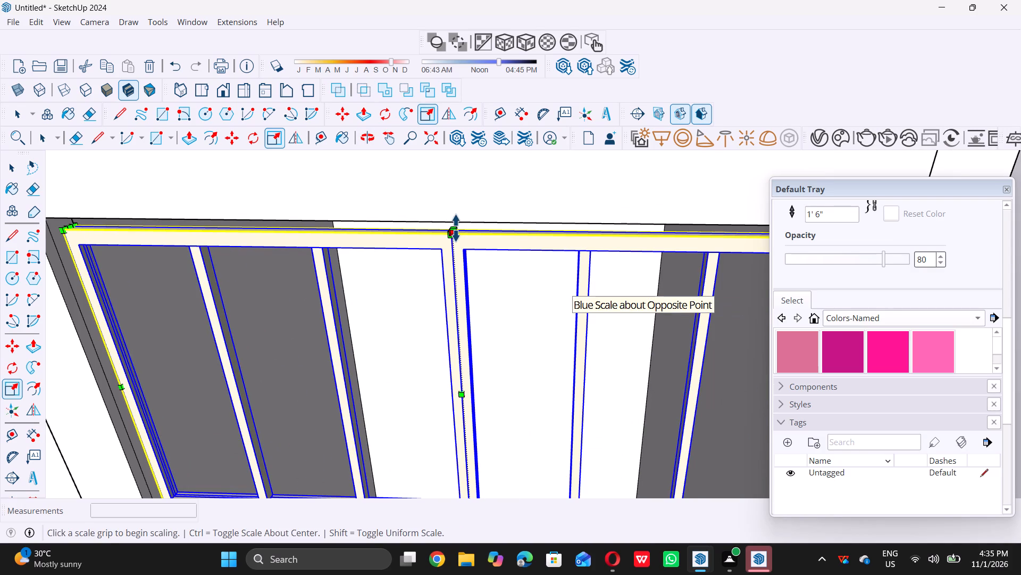
{"action": "scroll", "coordinate": [456, 236], "scroll_direction": "up", "scroll_amount": 6}
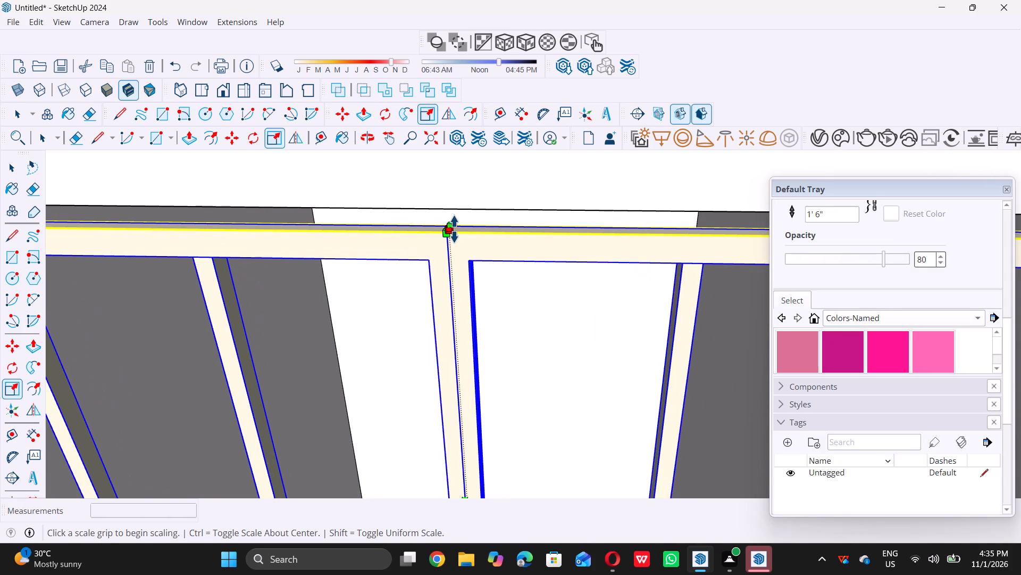
{"action": "scroll", "coordinate": [453, 228], "scroll_direction": "up", "scroll_amount": 6}
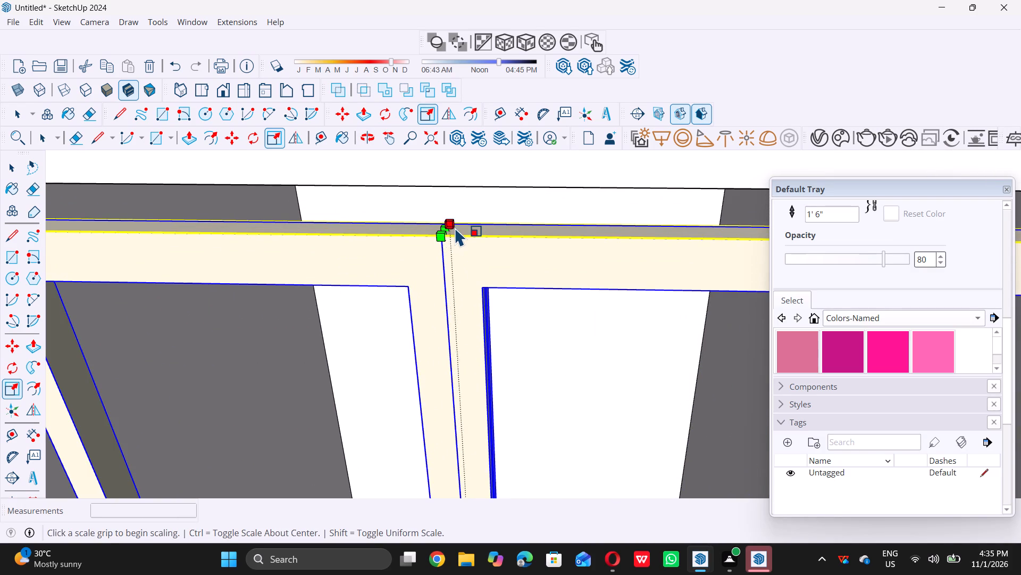
{"action": "left_click", "coordinate": [449, 227]}
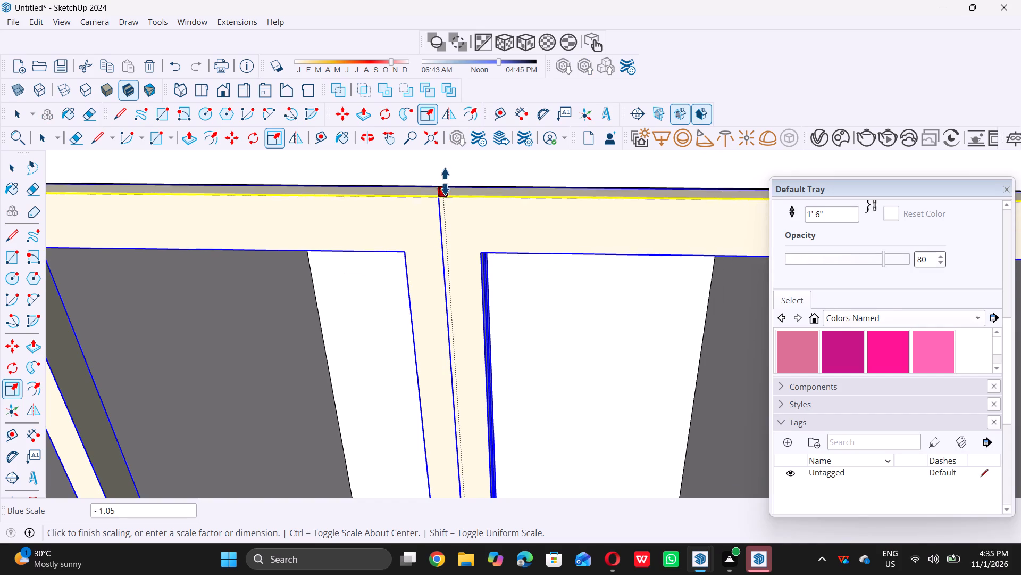
{"action": "double_click", "coordinate": [445, 180]}
{"action": "scroll", "coordinate": [438, 185], "scroll_direction": "down", "scroll_amount": 12}
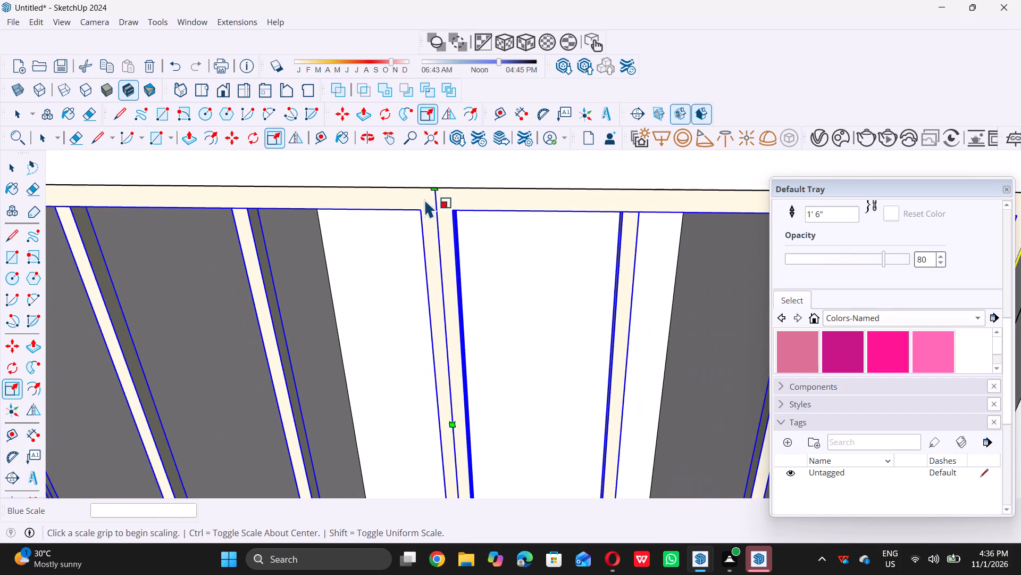
Stretch the top window pair along the red axis by 1.04 to the far side of the top opening and deselect it.
{"action": "scroll", "coordinate": [425, 199], "scroll_direction": "down", "scroll_amount": 5}
{"action": "scroll", "coordinate": [482, 273], "scroll_direction": "down", "scroll_amount": 10}
{"action": "middle_click_drag", "start_coordinate": [572, 316], "coordinate": [522, 321]}
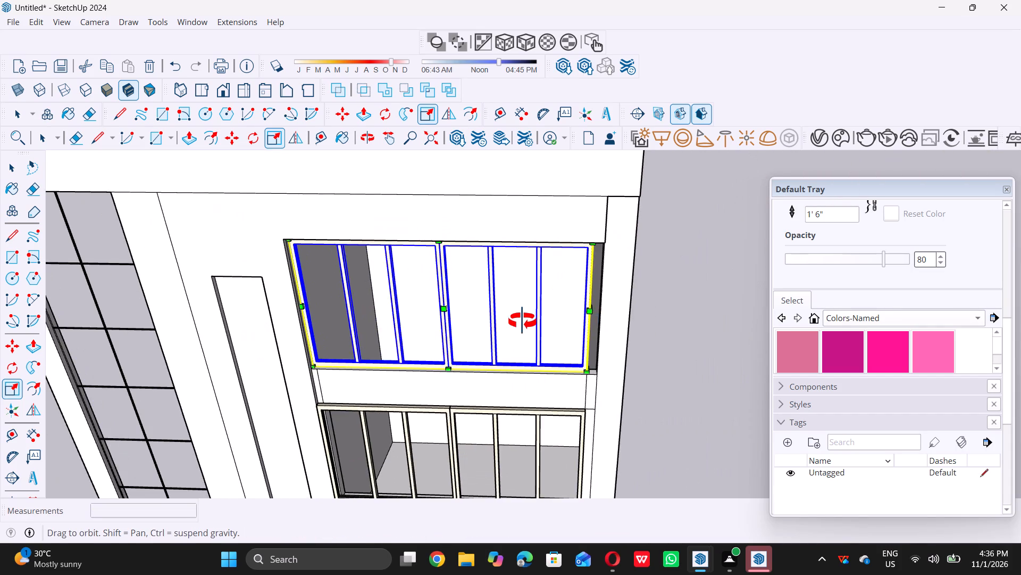
{"action": "middle_click_drag", "start_coordinate": [522, 321], "coordinate": [523, 326]}
{"action": "scroll", "coordinate": [578, 312], "scroll_direction": "up", "scroll_amount": 11}
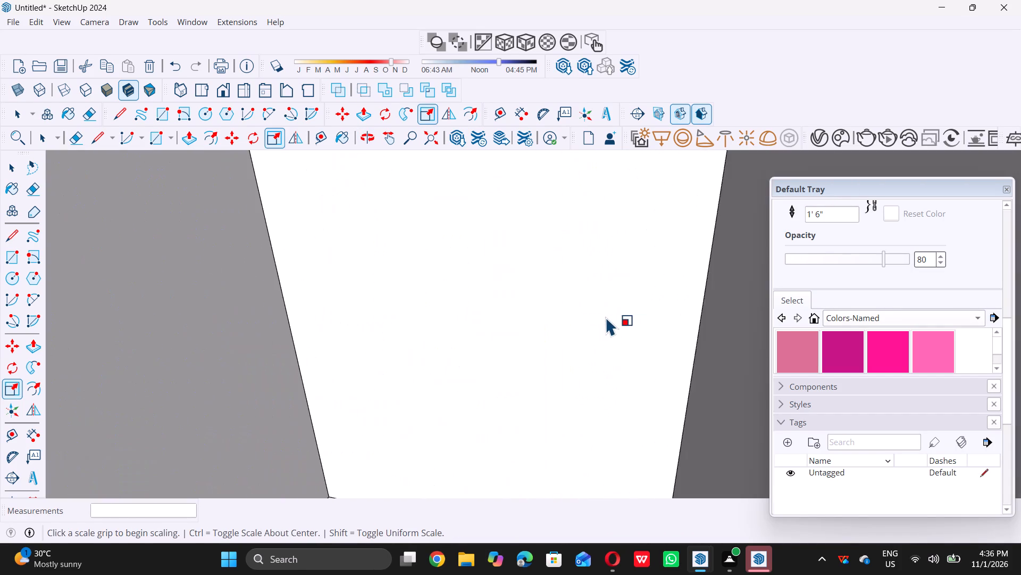
{"action": "scroll", "coordinate": [606, 317], "scroll_direction": "down", "scroll_amount": 3}
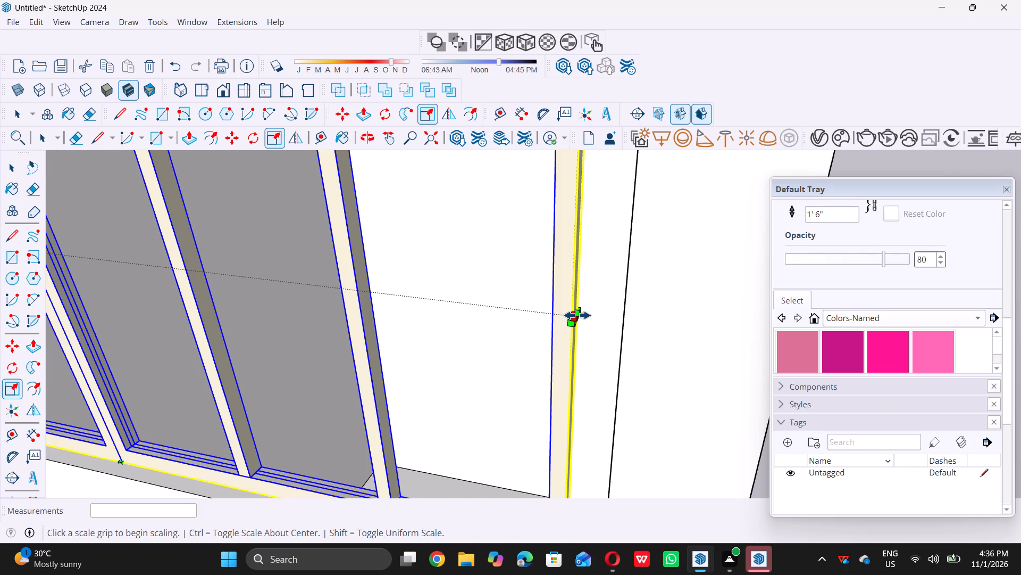
{"action": "left_click", "coordinate": [577, 315]}
{"action": "triple_click", "coordinate": [635, 327]}
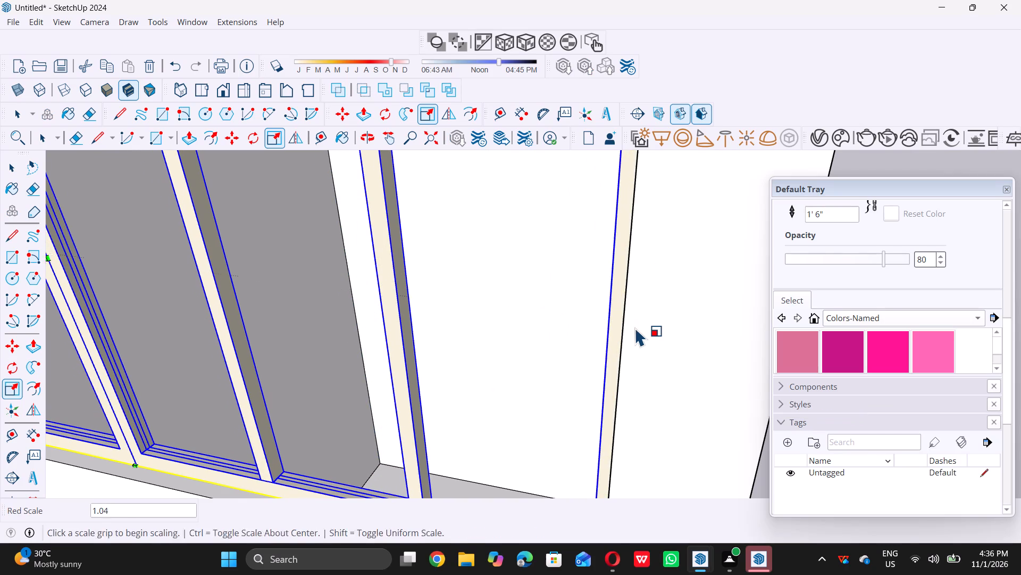
{"action": "key", "text": "space"}
{"action": "scroll", "coordinate": [631, 329], "scroll_direction": "down", "scroll_amount": 10}
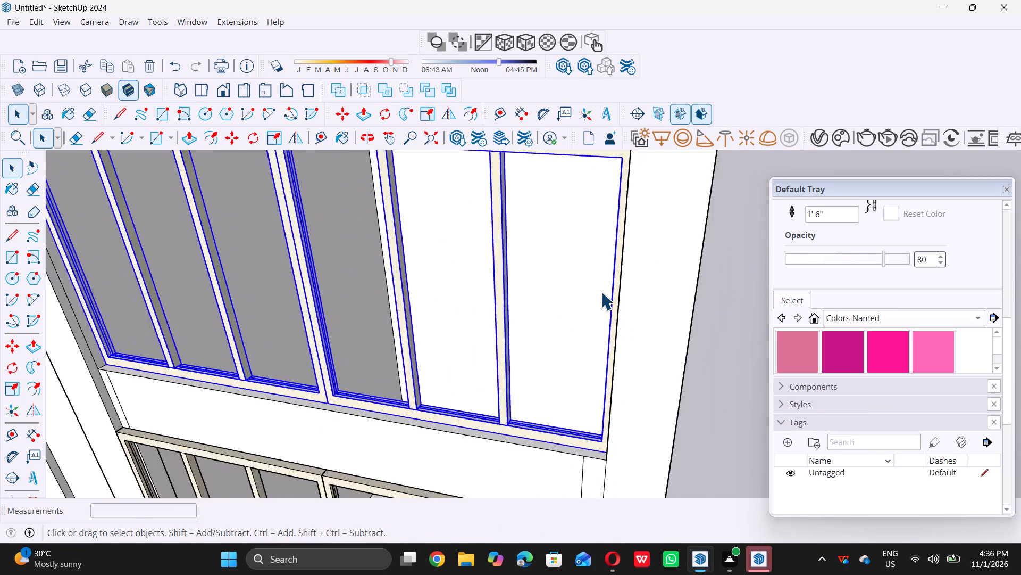
{"action": "scroll", "coordinate": [601, 292], "scroll_direction": "down", "scroll_amount": 12}
{"action": "left_click", "coordinate": [717, 342]}
Examine the whole front facade with its three rows of windows from a distance and several angles.
{"action": "scroll", "coordinate": [651, 339], "scroll_direction": "down", "scroll_amount": 5}
{"action": "scroll", "coordinate": [606, 353], "scroll_direction": "down", "scroll_amount": 1}
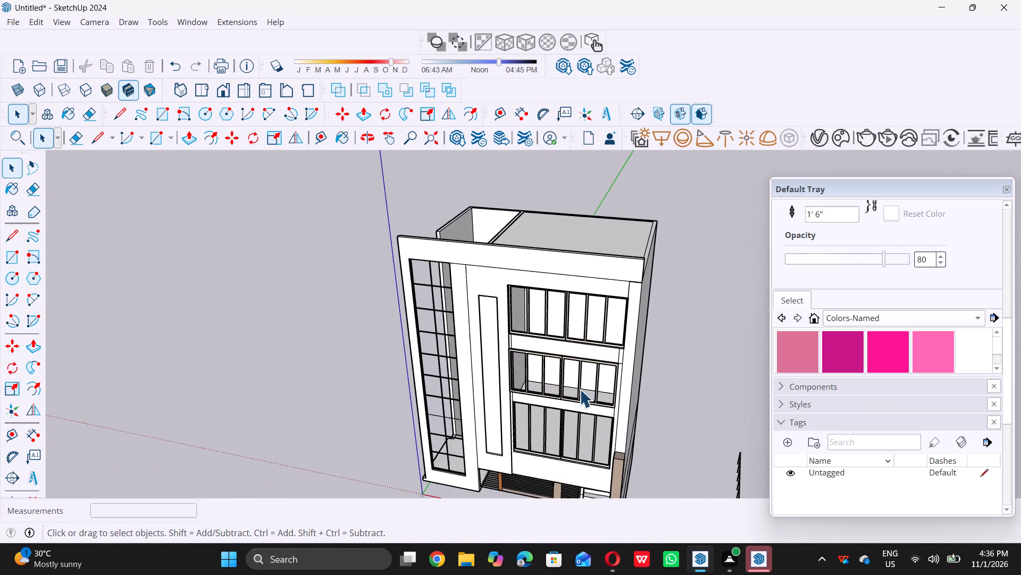
{"action": "middle_click_drag", "start_coordinate": [580, 389], "coordinate": [626, 324]}
{"action": "scroll", "coordinate": [531, 335], "scroll_direction": "down", "scroll_amount": 11}
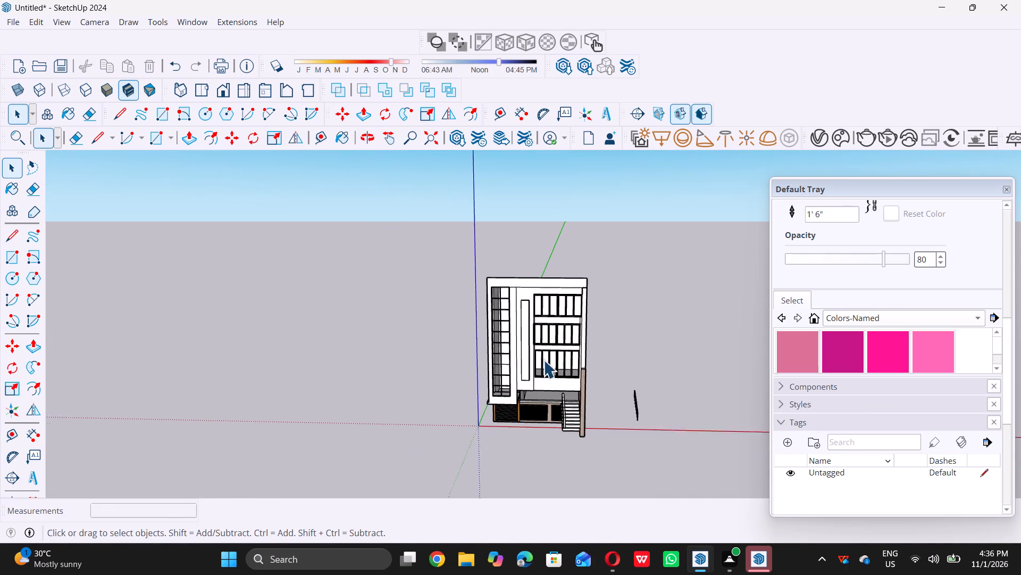
{"action": "scroll", "coordinate": [543, 360], "scroll_direction": "down", "scroll_amount": 3}
{"action": "middle_click_drag", "start_coordinate": [549, 360], "coordinate": [568, 349]}
{"action": "scroll", "coordinate": [565, 351], "scroll_direction": "up", "scroll_amount": 6}
{"action": "scroll", "coordinate": [556, 354], "scroll_direction": "down", "scroll_amount": 5}
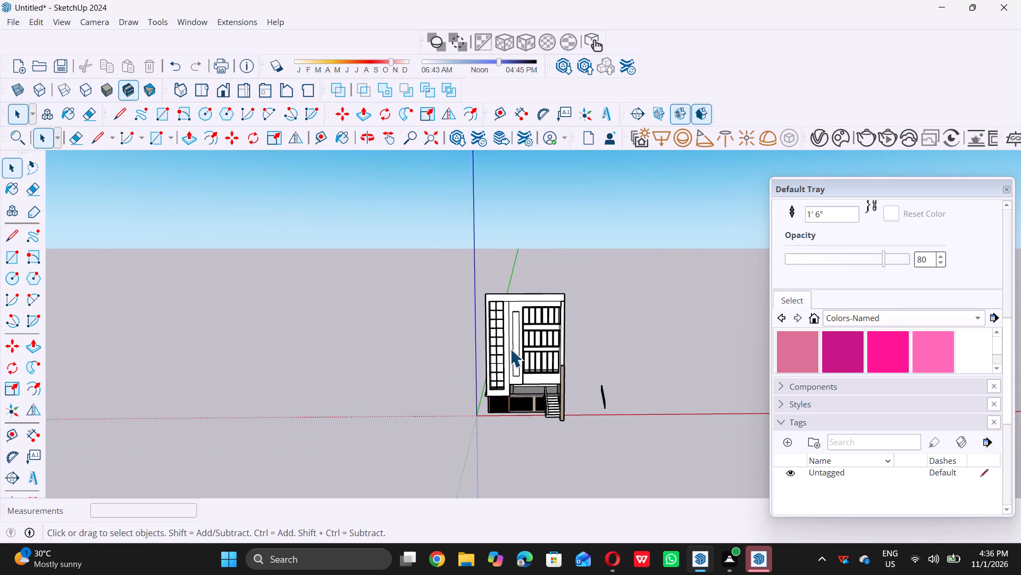
{"action": "middle_click_drag", "start_coordinate": [508, 356], "coordinate": [506, 351]}
{"action": "scroll", "coordinate": [538, 354], "scroll_direction": "up", "scroll_amount": 4}
{"action": "scroll", "coordinate": [530, 359], "scroll_direction": "down", "scroll_amount": 6}
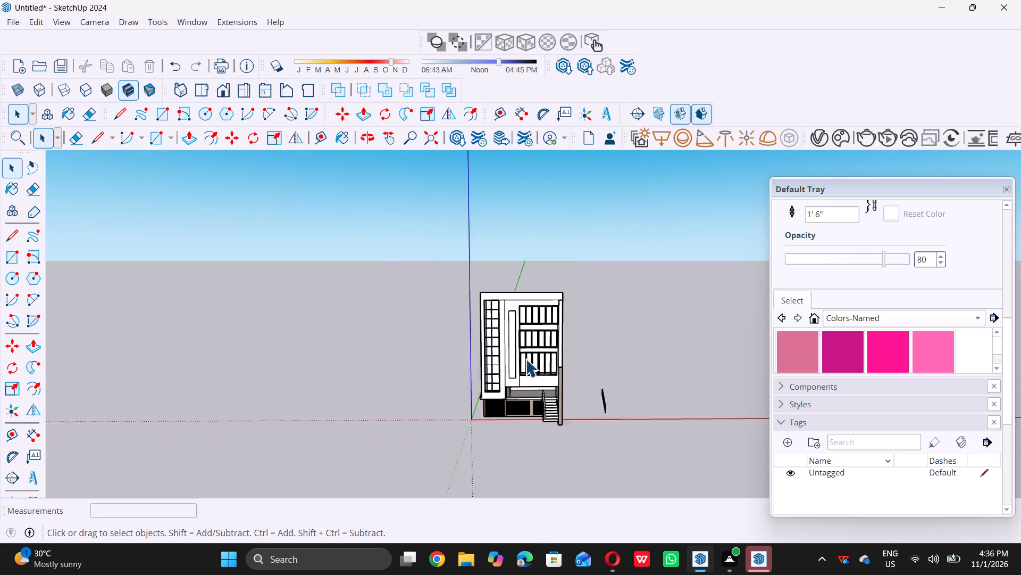
{"action": "middle_click_drag", "start_coordinate": [521, 364], "coordinate": [541, 354]}
{"action": "scroll", "coordinate": [545, 355], "scroll_direction": "up", "scroll_amount": 6}
{"action": "middle_click_drag", "start_coordinate": [546, 326], "coordinate": [543, 318]}
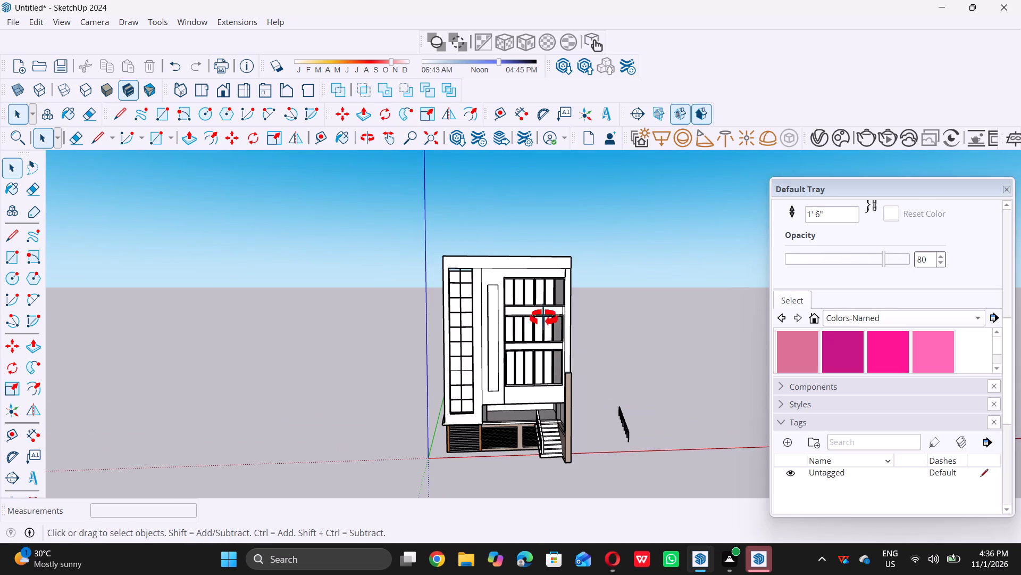
{"action": "scroll", "coordinate": [543, 316], "scroll_direction": "up", "scroll_amount": 6}
{"action": "middle_click_drag", "start_coordinate": [543, 318], "coordinate": [542, 313]}
{"action": "scroll", "coordinate": [533, 320], "scroll_direction": "down", "scroll_amount": 6}
{"action": "middle_click_drag", "start_coordinate": [523, 357], "coordinate": [518, 365]}
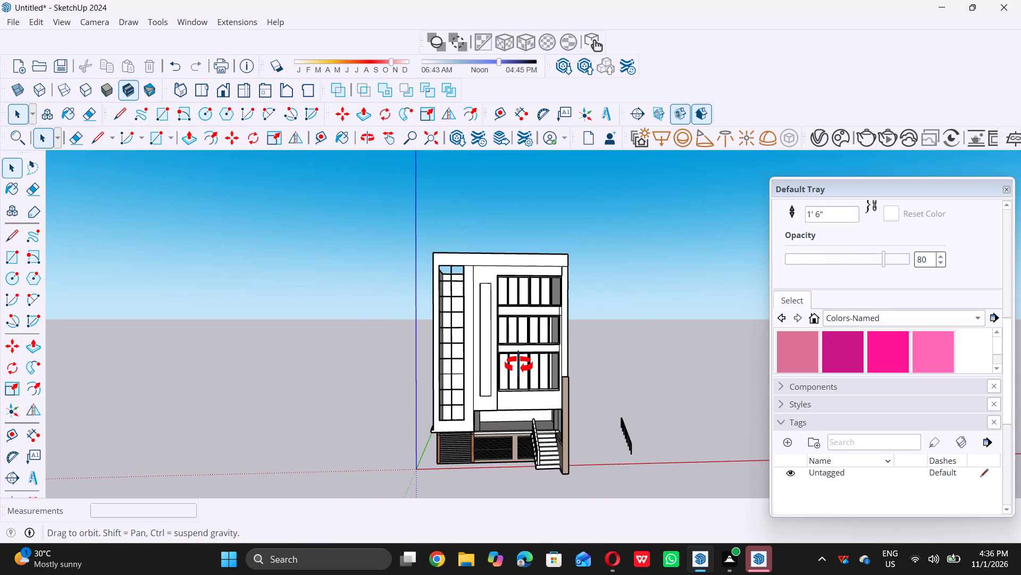
{"action": "middle_click_drag", "start_coordinate": [518, 365], "coordinate": [517, 367]}
{"action": "scroll", "coordinate": [517, 367], "scroll_direction": "up", "scroll_amount": 5}
{"action": "scroll", "coordinate": [515, 367], "scroll_direction": "down", "scroll_amount": 10}
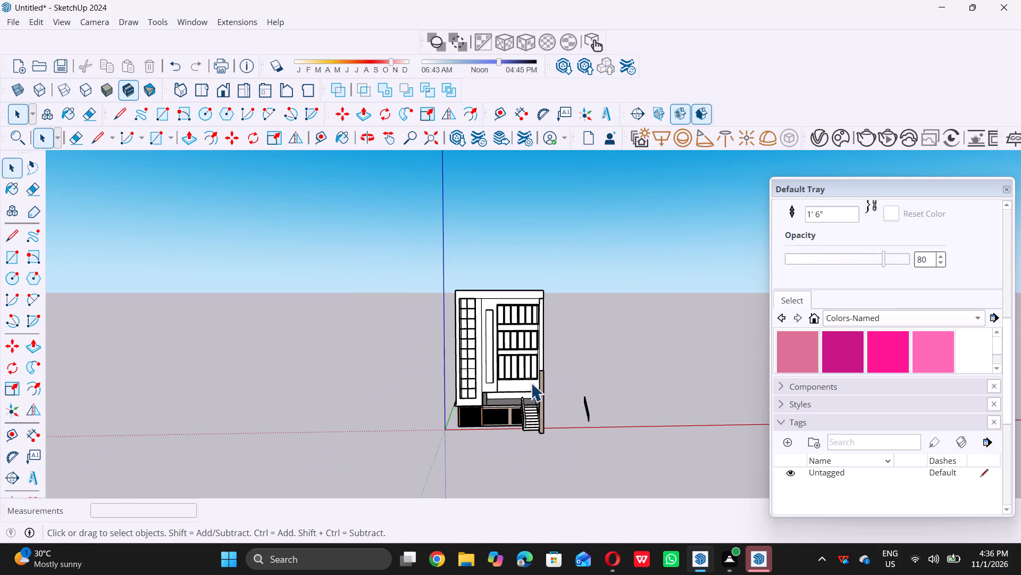
Delete the thin stray piece of geometry standing beside the building near the red axis.
{"action": "double_click", "coordinate": [585, 407]}
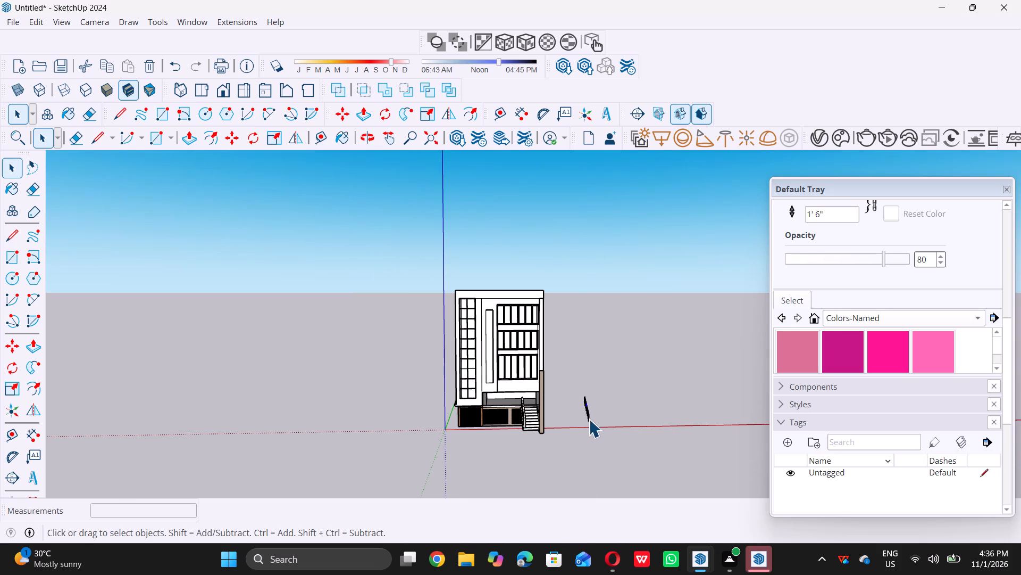
{"action": "double_click", "coordinate": [584, 412]}
{"action": "double_click", "coordinate": [584, 412]}
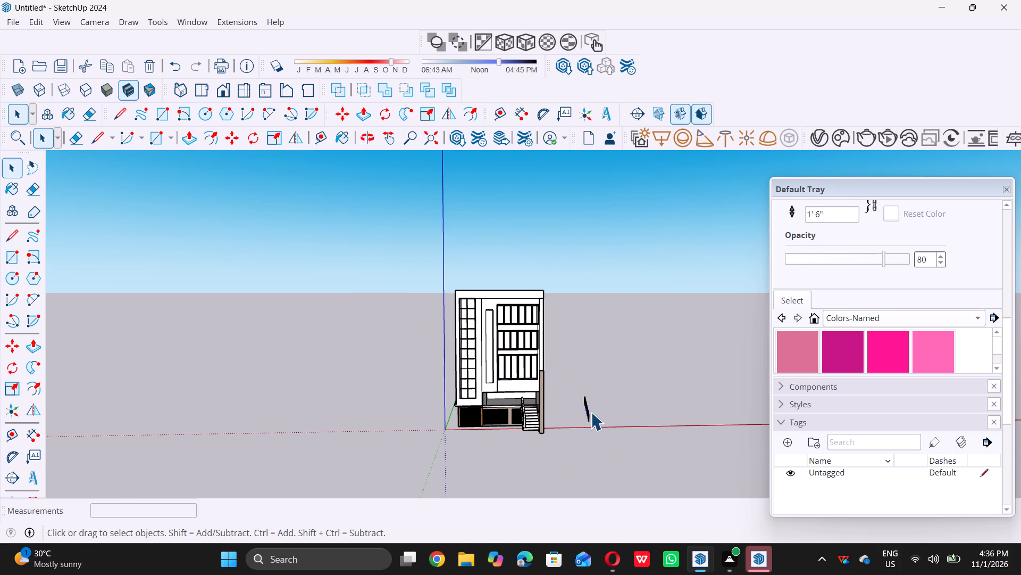
{"action": "left_click", "coordinate": [592, 412]}
{"action": "double_click", "coordinate": [592, 412]}
{"action": "triple_click", "coordinate": [586, 412]}
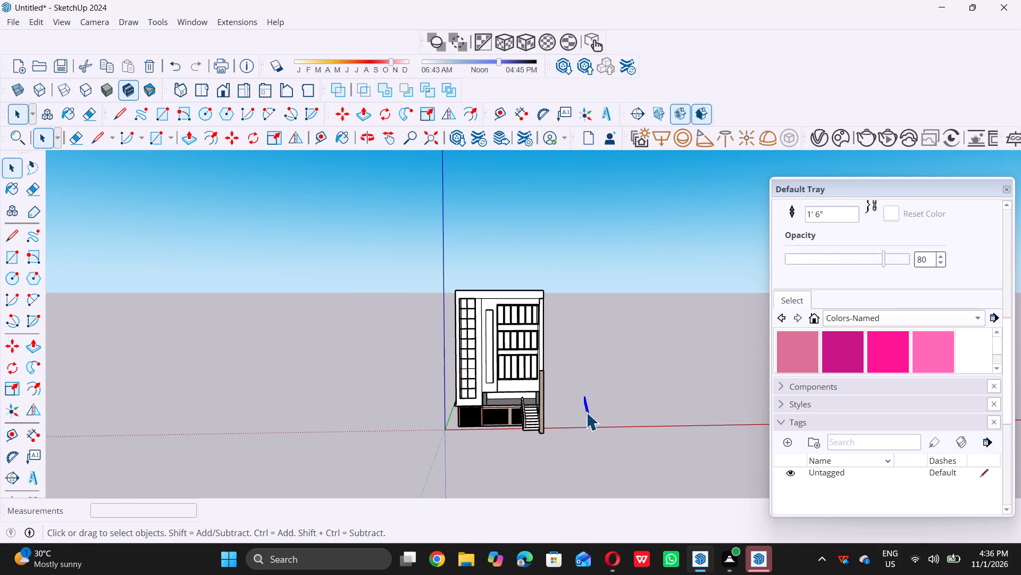
{"action": "double_click", "coordinate": [586, 412]}
{"action": "key", "text": "Delete"}
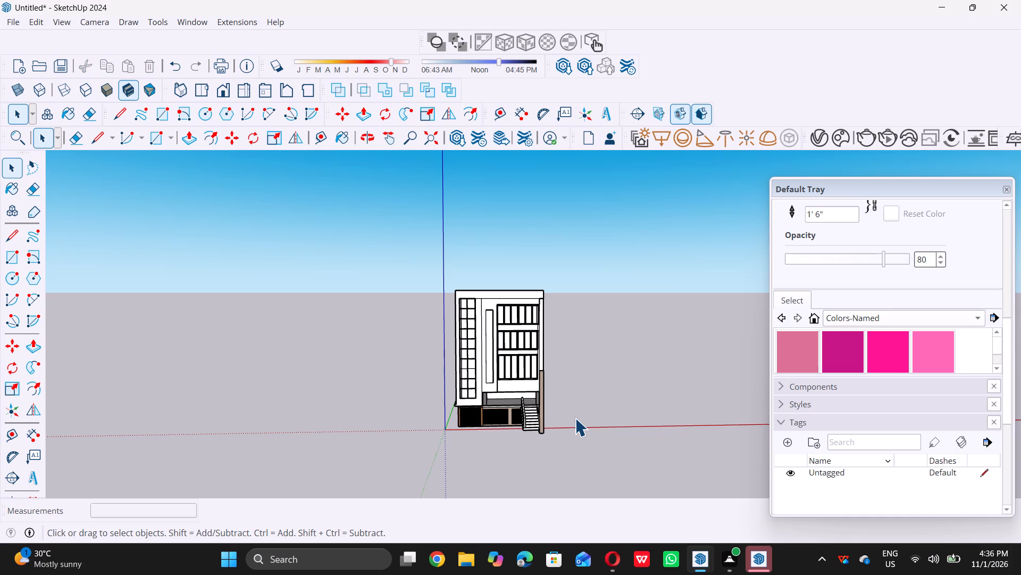
Browse the Colors-Named and Synthetic Surfaces material collections for a finish for the facade.
{"action": "scroll", "coordinate": [512, 342], "scroll_direction": "up", "scroll_amount": 5}
{"action": "scroll", "coordinate": [467, 325], "scroll_direction": "down", "scroll_amount": 10}
{"action": "middle_click_drag", "start_coordinate": [457, 331], "coordinate": [457, 347]}
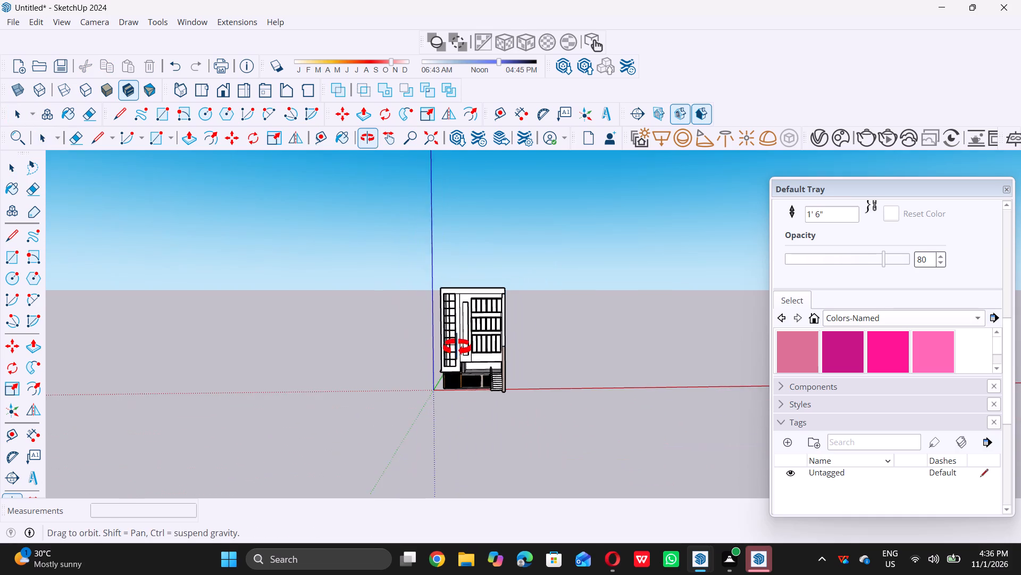
{"action": "middle_click_drag", "start_coordinate": [457, 347], "coordinate": [453, 352]}
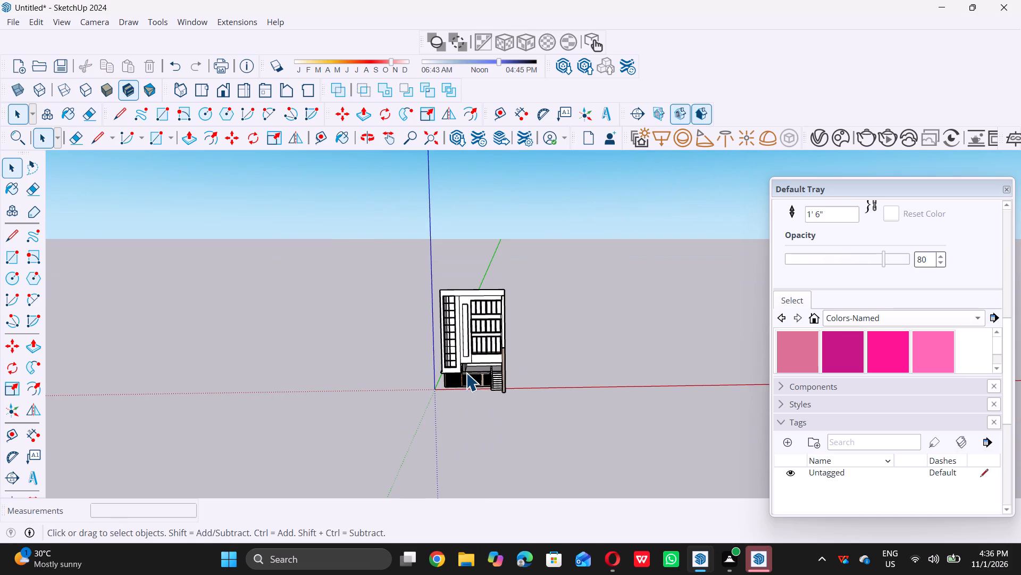
{"action": "scroll", "coordinate": [918, 367], "scroll_direction": "down", "scroll_amount": 4}
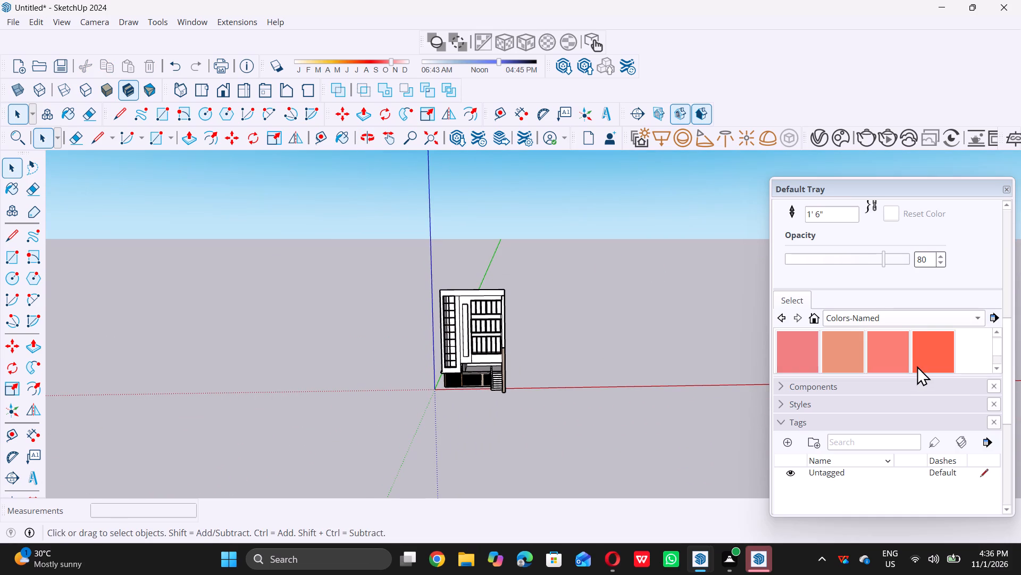
{"action": "scroll", "coordinate": [916, 363], "scroll_direction": "down", "scroll_amount": 4}
{"action": "scroll", "coordinate": [915, 363], "scroll_direction": "up", "scroll_amount": 3}
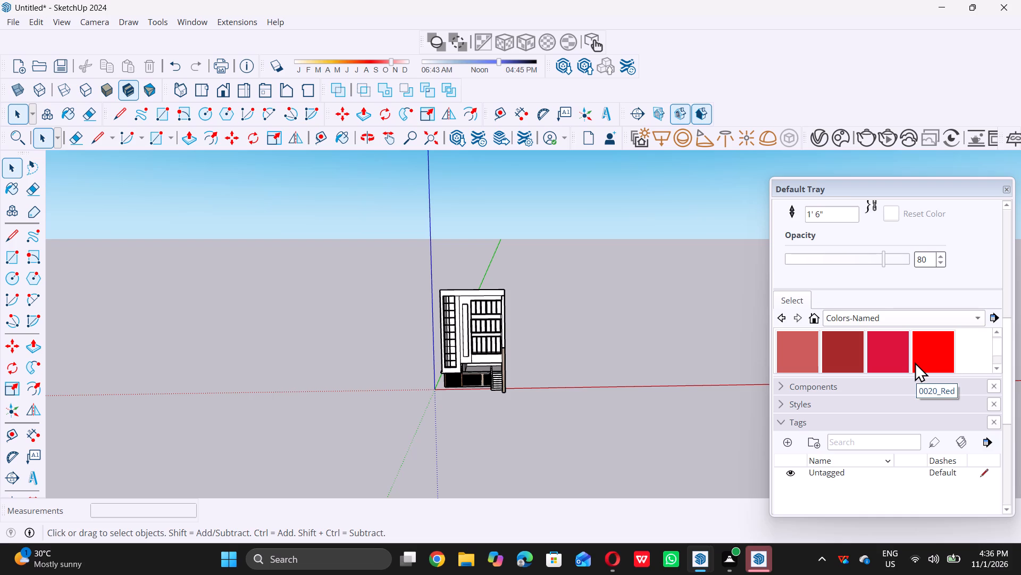
{"action": "double_click", "coordinate": [978, 321]}
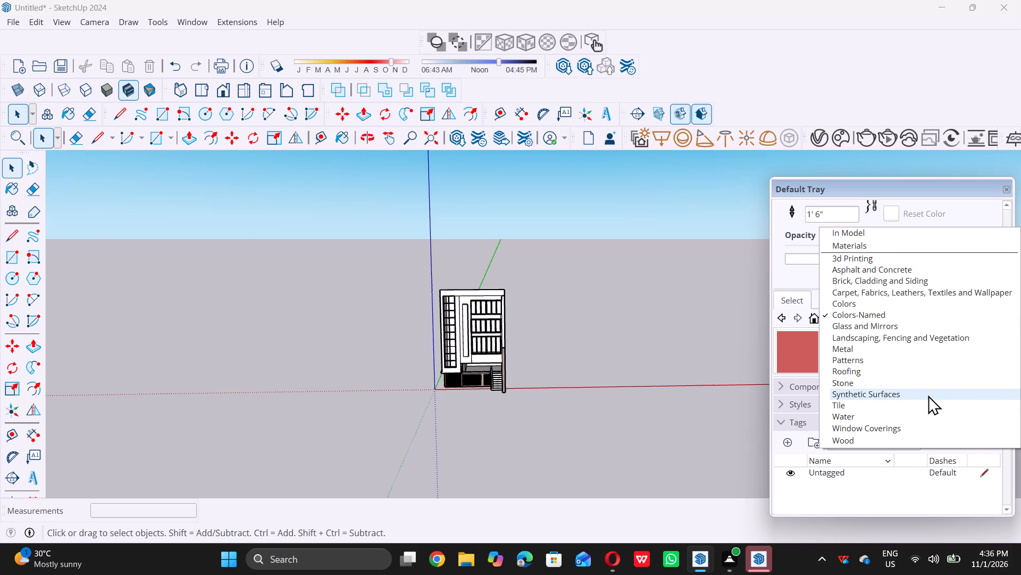
{"action": "double_click", "coordinate": [897, 396]}
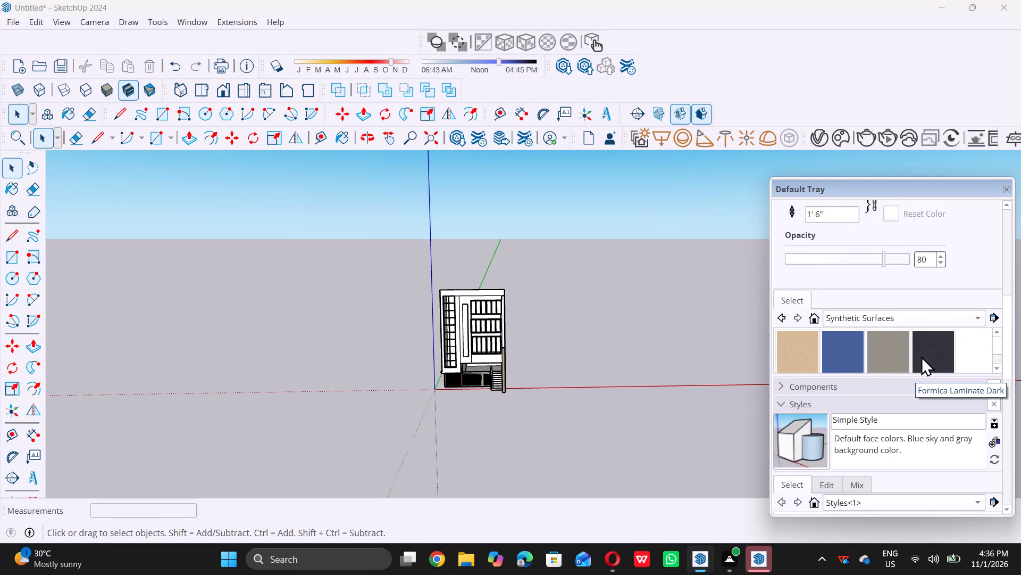
{"action": "scroll", "coordinate": [922, 355], "scroll_direction": "down", "scroll_amount": 4}
{"action": "scroll", "coordinate": [923, 355], "scroll_direction": "up", "scroll_amount": 13}
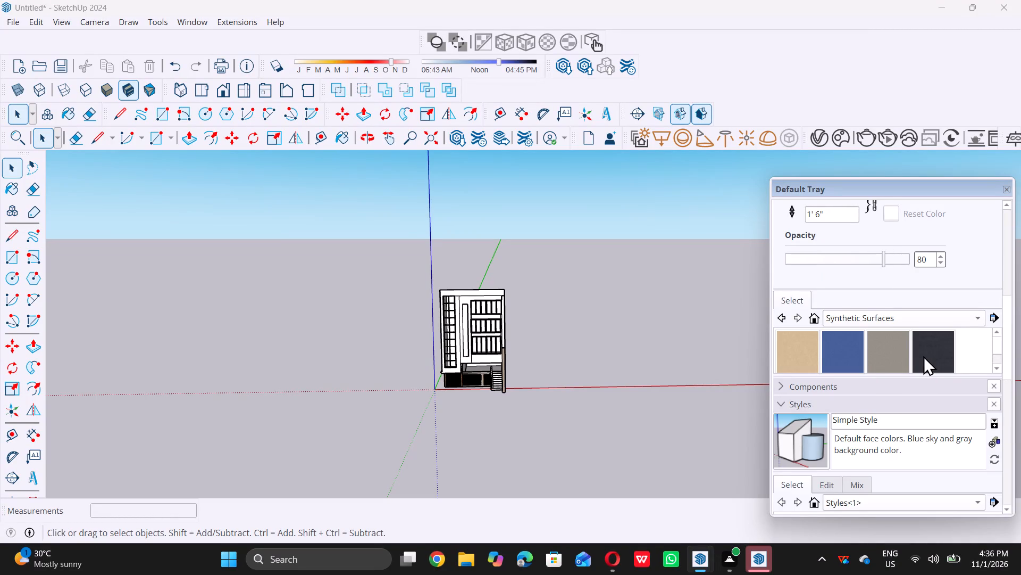
Paint the tall narrow panel between the gridded glazing and the window rows with Roofing Scalloped from the Roofing materials.
{"action": "double_click", "coordinate": [978, 317]}
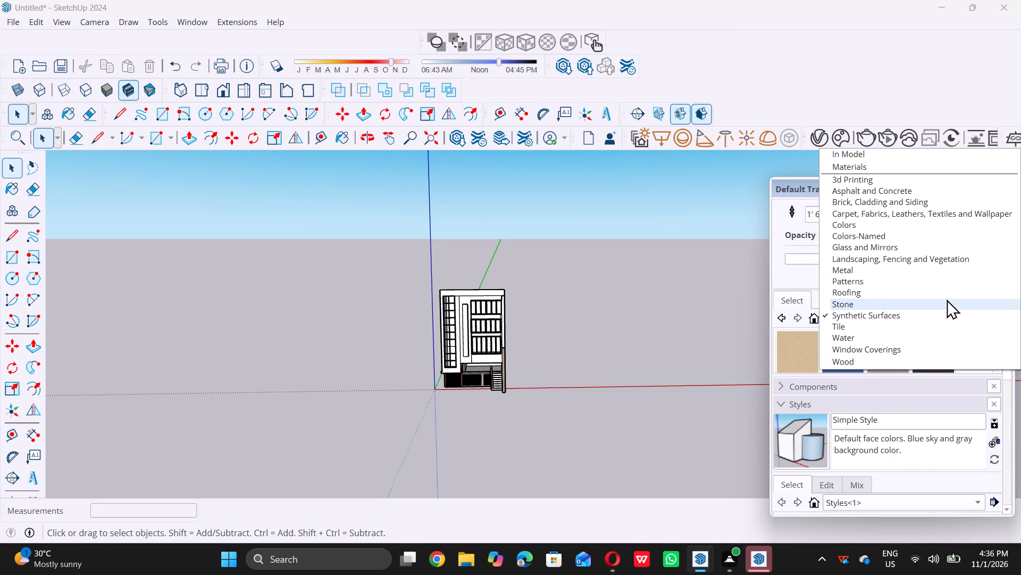
{"action": "left_click", "coordinate": [945, 294]}
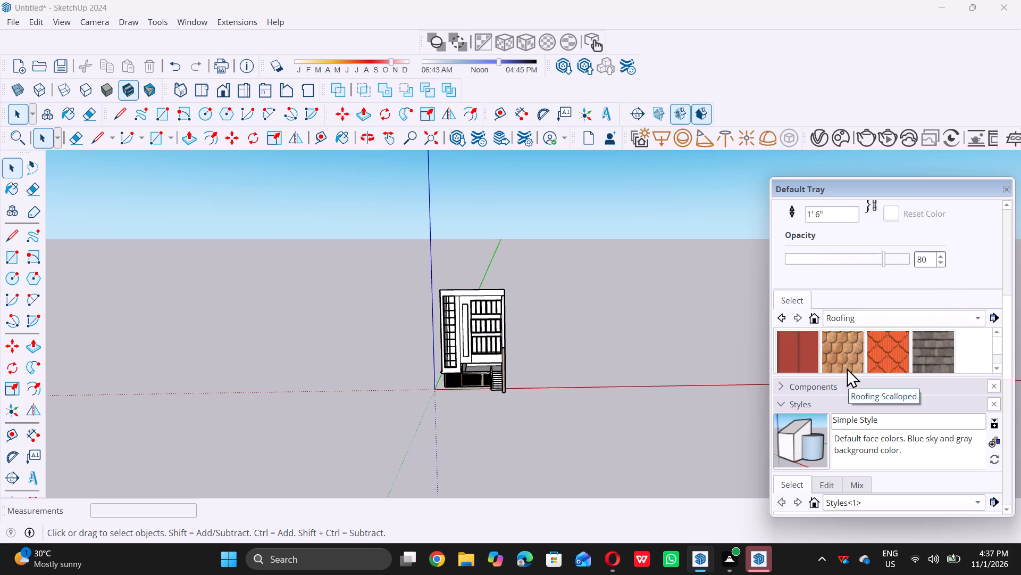
{"action": "scroll", "coordinate": [854, 354], "scroll_direction": "down", "scroll_amount": 3}
{"action": "scroll", "coordinate": [854, 354], "scroll_direction": "up", "scroll_amount": 4}
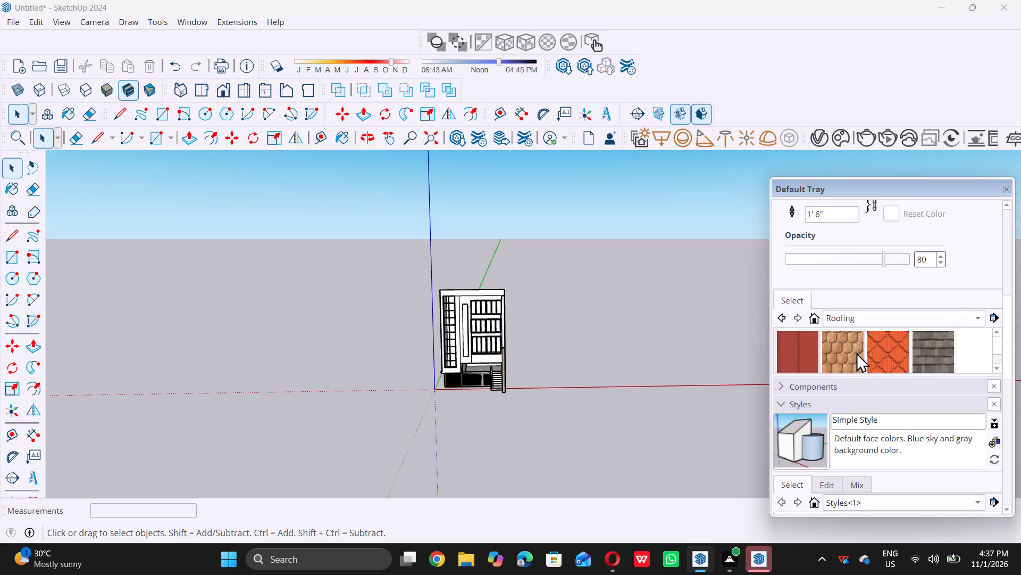
{"action": "scroll", "coordinate": [856, 352], "scroll_direction": "up", "scroll_amount": 5}
{"action": "scroll", "coordinate": [856, 352], "scroll_direction": "down", "scroll_amount": 3}
{"action": "scroll", "coordinate": [856, 352], "scroll_direction": "up", "scroll_amount": 4}
{"action": "left_click", "coordinate": [848, 358]}
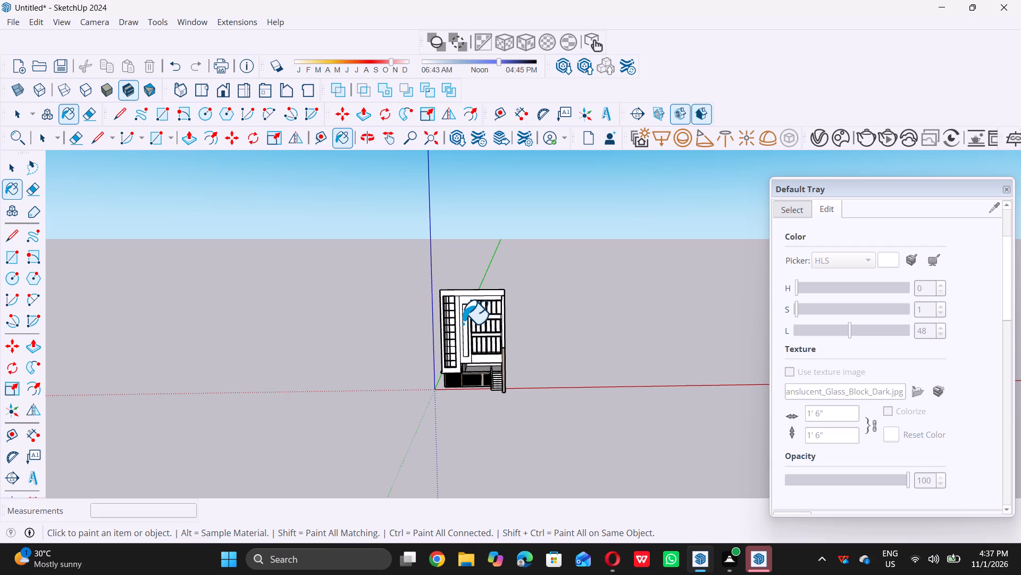
{"action": "scroll", "coordinate": [462, 322], "scroll_direction": "up", "scroll_amount": 14}
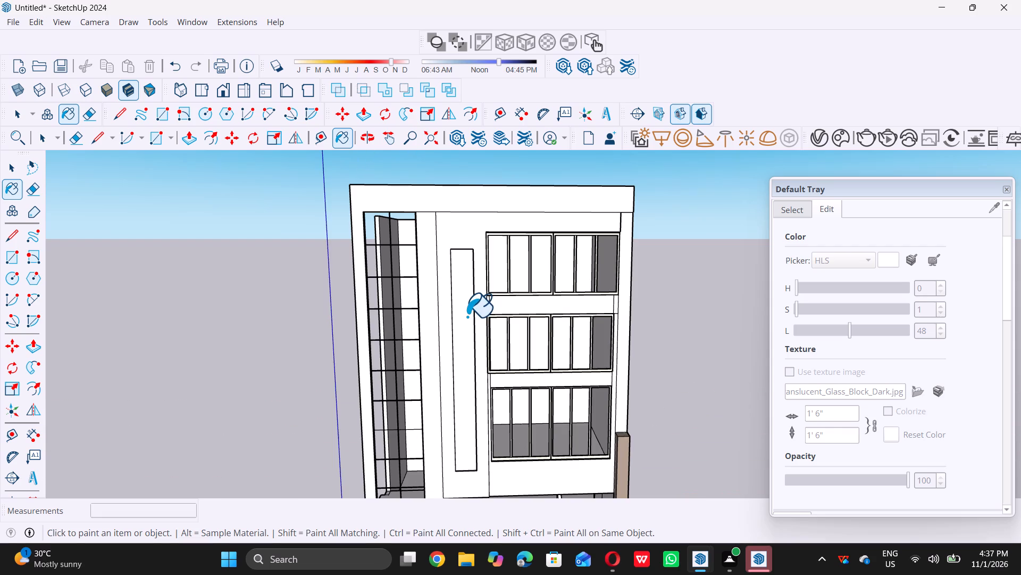
{"action": "scroll", "coordinate": [467, 316], "scroll_direction": "up", "scroll_amount": 1}
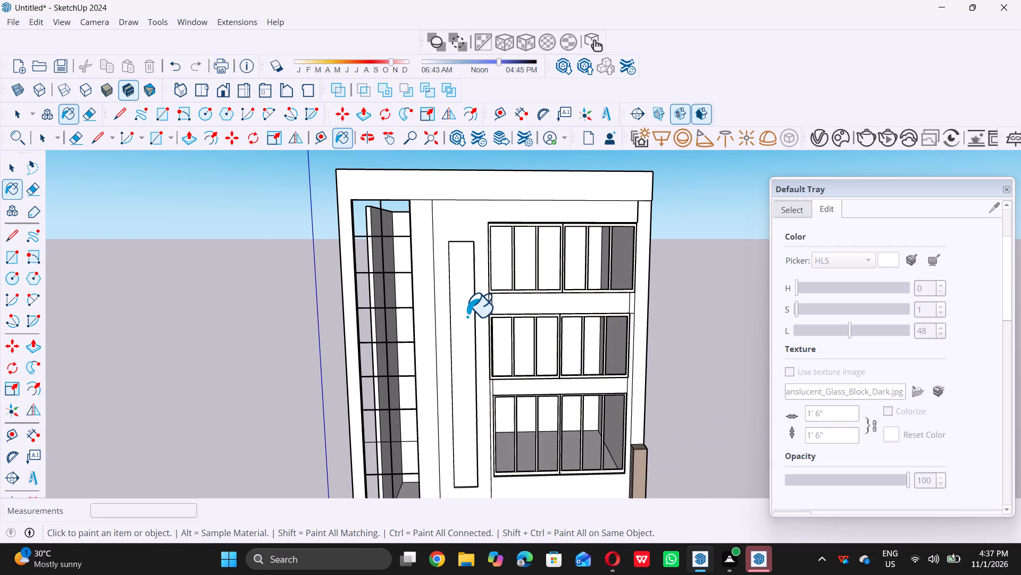
{"action": "scroll", "coordinate": [468, 318], "scroll_direction": "up", "scroll_amount": 6}
{"action": "double_click", "coordinate": [468, 317]}
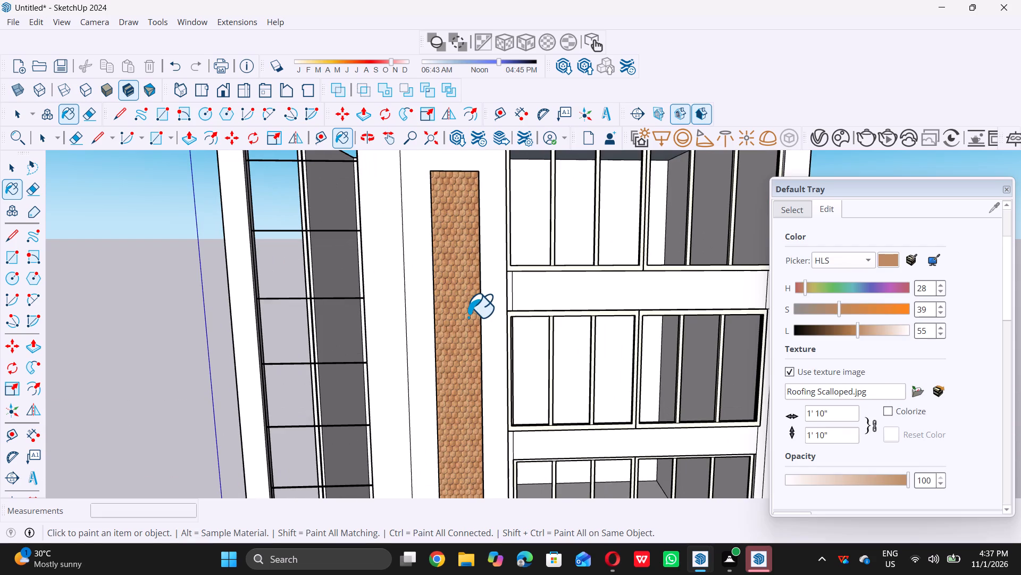
{"action": "key", "text": "space"}
Examine the painted facade panel and the whole building from the front, above and side.
{"action": "scroll", "coordinate": [468, 317], "scroll_direction": "down", "scroll_amount": 19}
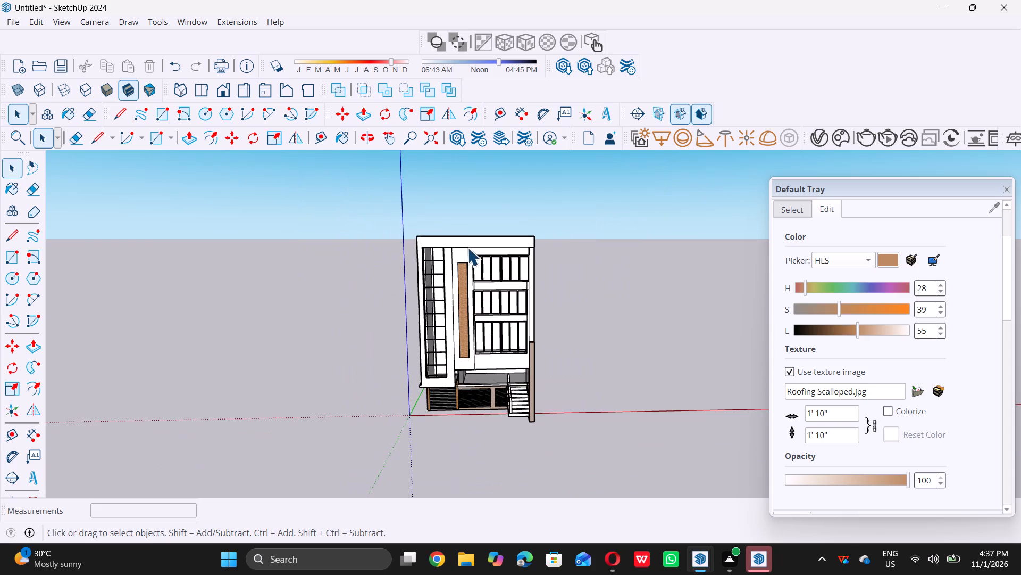
{"action": "middle_click_drag", "start_coordinate": [463, 248], "coordinate": [531, 306]}
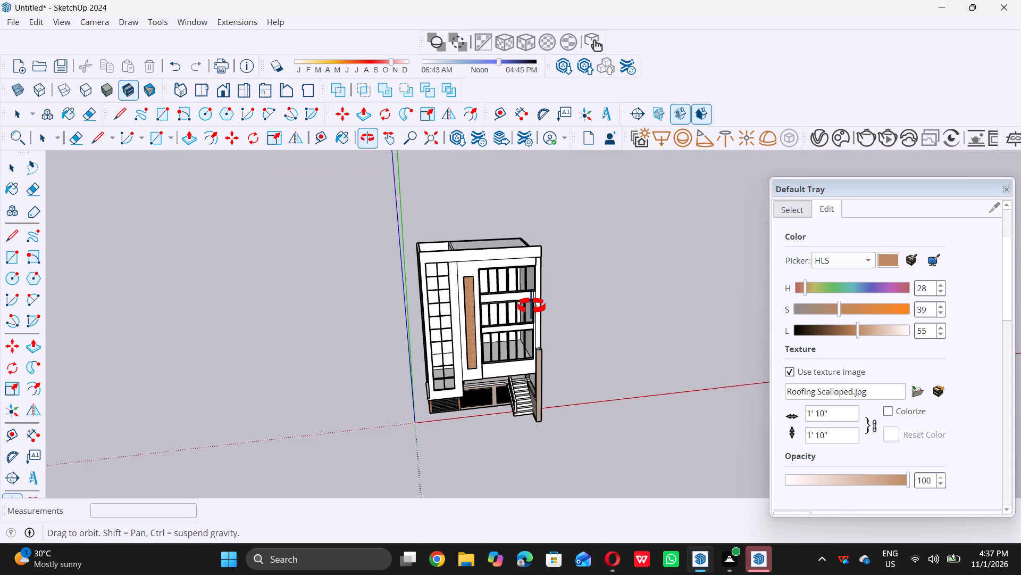
{"action": "middle_click_drag", "start_coordinate": [531, 306], "coordinate": [532, 308]}
{"action": "scroll", "coordinate": [531, 346], "scroll_direction": "up", "scroll_amount": 5}
{"action": "middle_click_drag", "start_coordinate": [361, 345], "coordinate": [358, 347]}
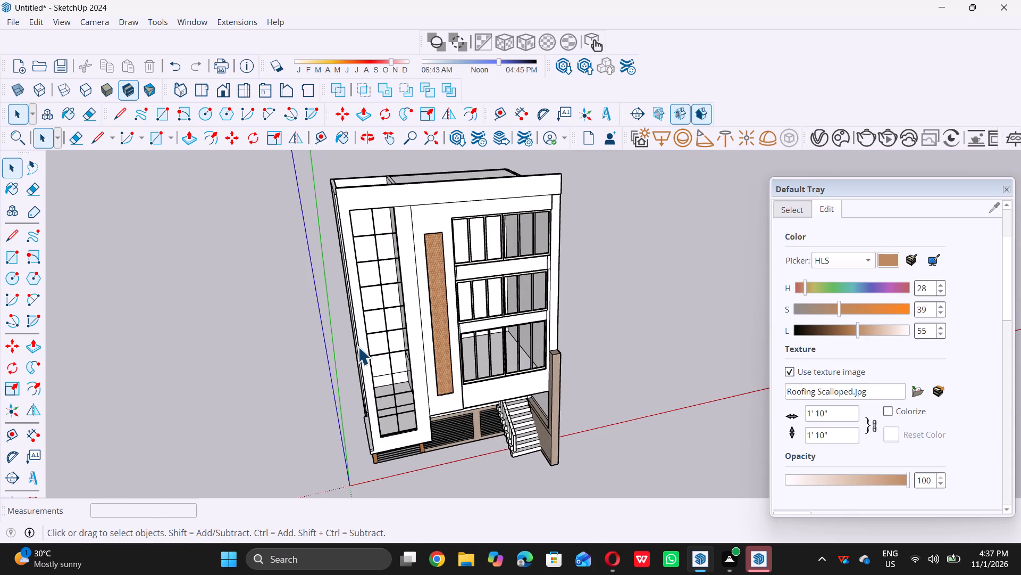
{"action": "middle_click_drag", "start_coordinate": [358, 347], "coordinate": [518, 321]}
{"action": "scroll", "coordinate": [507, 322], "scroll_direction": "down", "scroll_amount": 12}
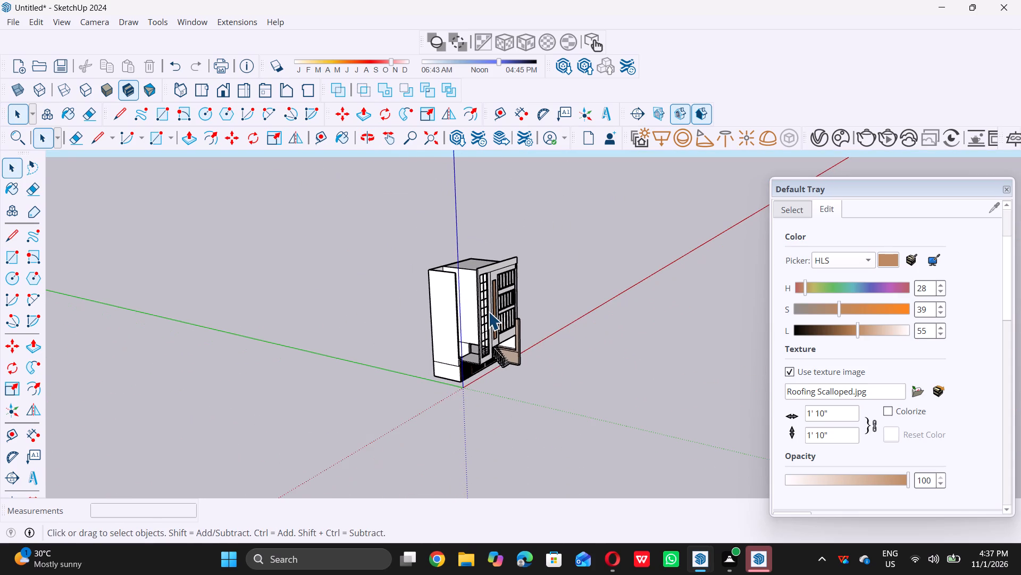
{"action": "scroll", "coordinate": [520, 314], "scroll_direction": "down", "scroll_amount": 5}
{"action": "middle_click_drag", "start_coordinate": [517, 325], "coordinate": [307, 270]}
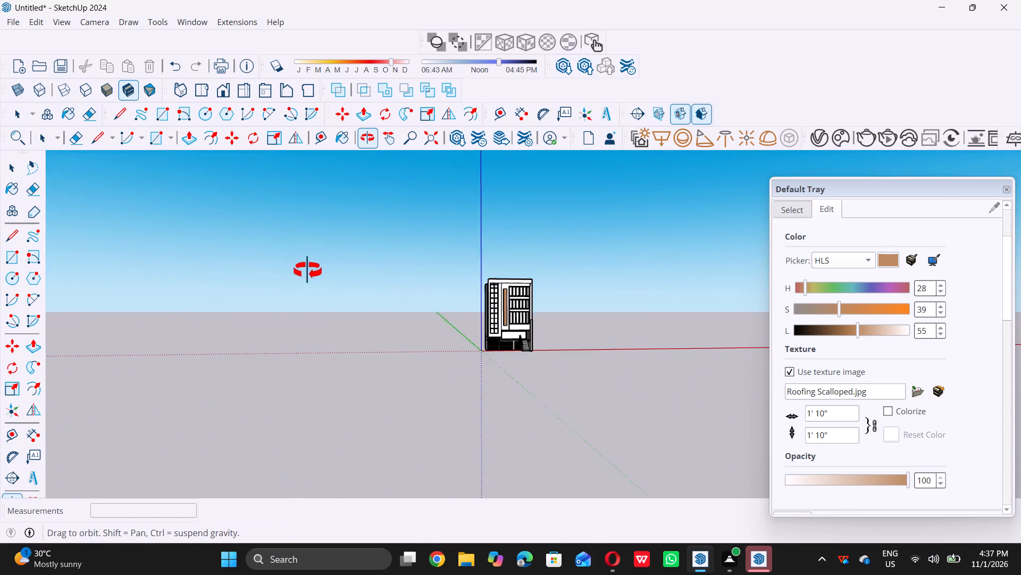
{"action": "middle_click_drag", "start_coordinate": [307, 270], "coordinate": [307, 272]}
{"action": "scroll", "coordinate": [543, 305], "scroll_direction": "up", "scroll_amount": 19}
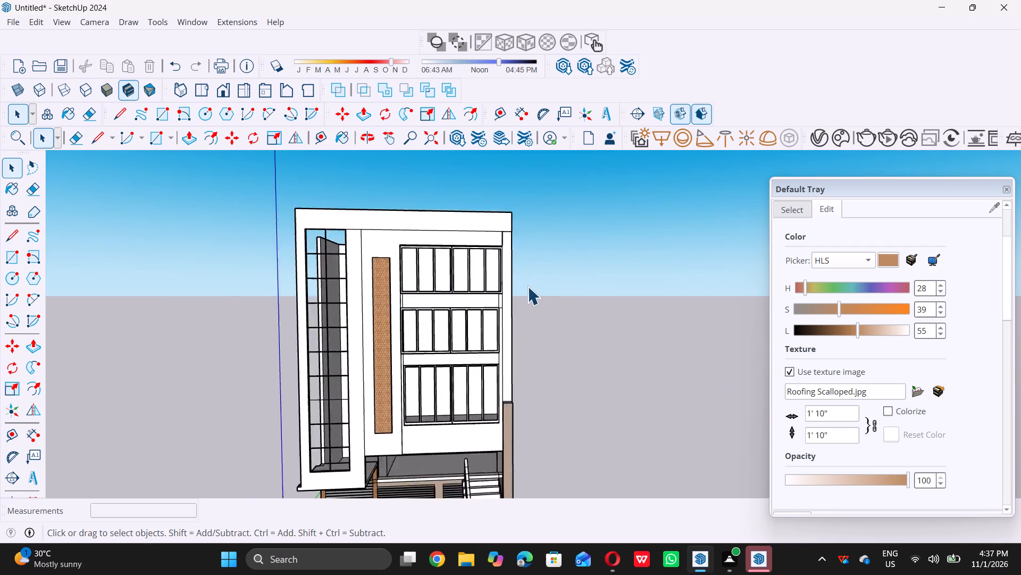
{"action": "middle_click_drag", "start_coordinate": [387, 324], "coordinate": [372, 326]}
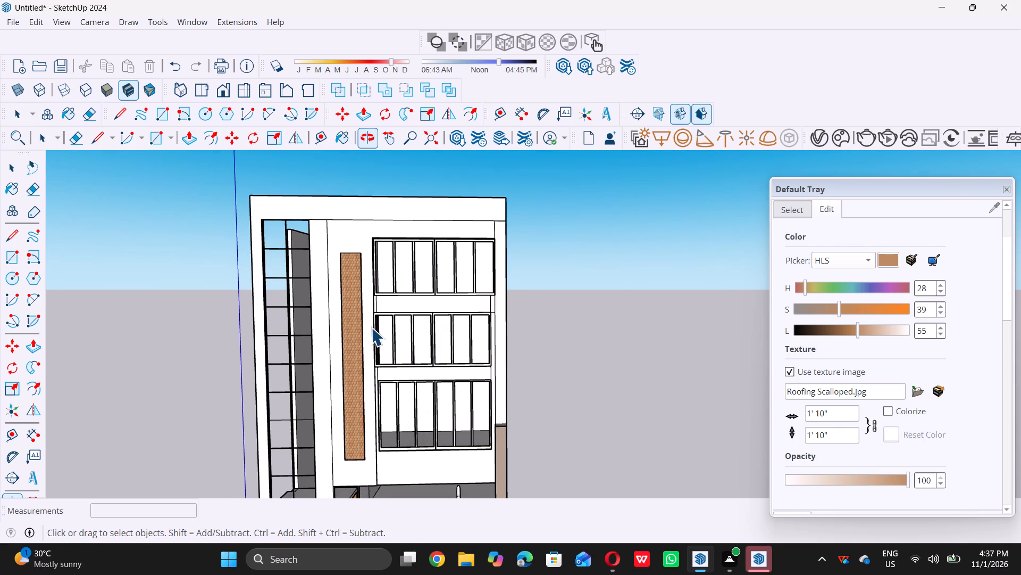
{"action": "scroll", "coordinate": [372, 323], "scroll_direction": "up", "scroll_amount": 4}
{"action": "scroll", "coordinate": [372, 323], "scroll_direction": "down", "scroll_amount": 11}
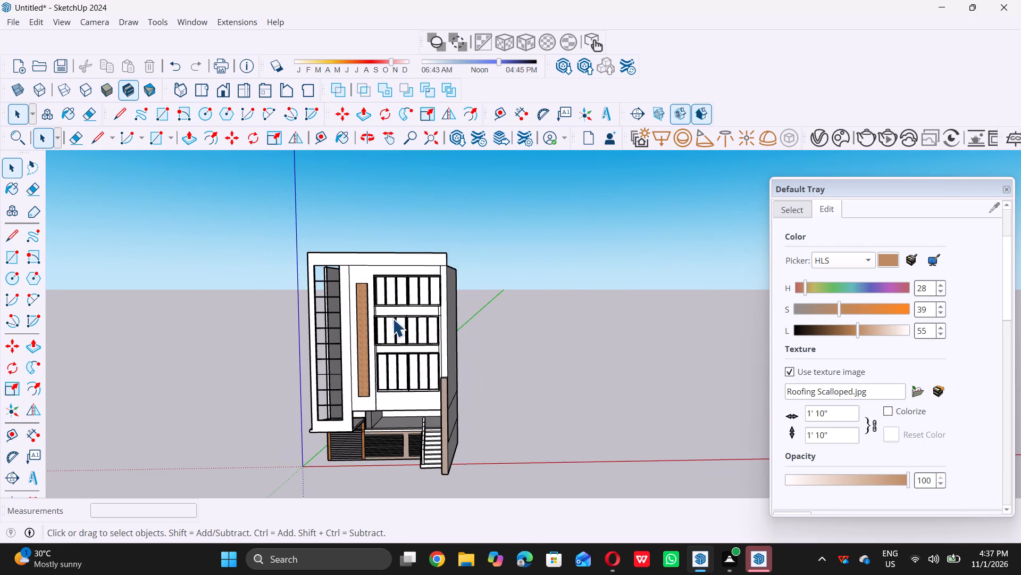
{"action": "middle_click_drag", "start_coordinate": [395, 318], "coordinate": [420, 318]}
{"action": "scroll", "coordinate": [418, 319], "scroll_direction": "down", "scroll_amount": 2}
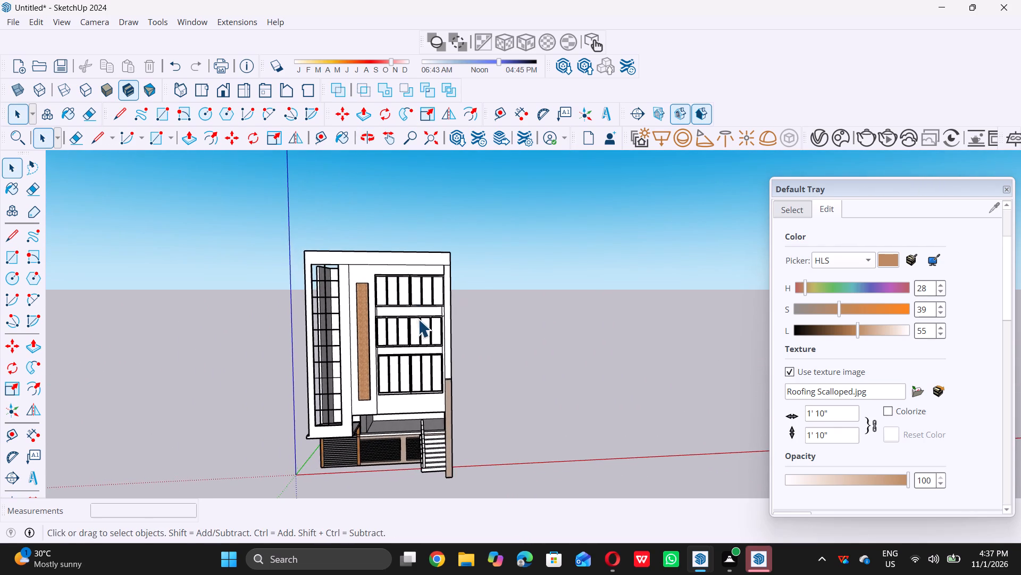
{"action": "scroll", "coordinate": [418, 319], "scroll_direction": "down", "scroll_amount": 5}
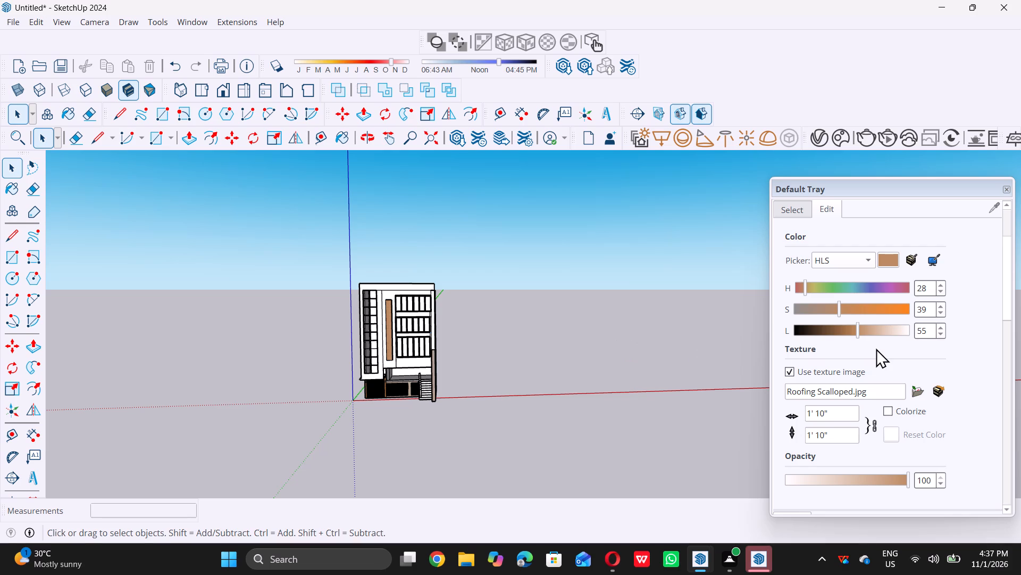
Browse the Roofing materials for another finish for the facade.
{"action": "scroll", "coordinate": [876, 348], "scroll_direction": "down", "scroll_amount": 4}
{"action": "scroll", "coordinate": [893, 395], "scroll_direction": "up", "scroll_amount": 3}
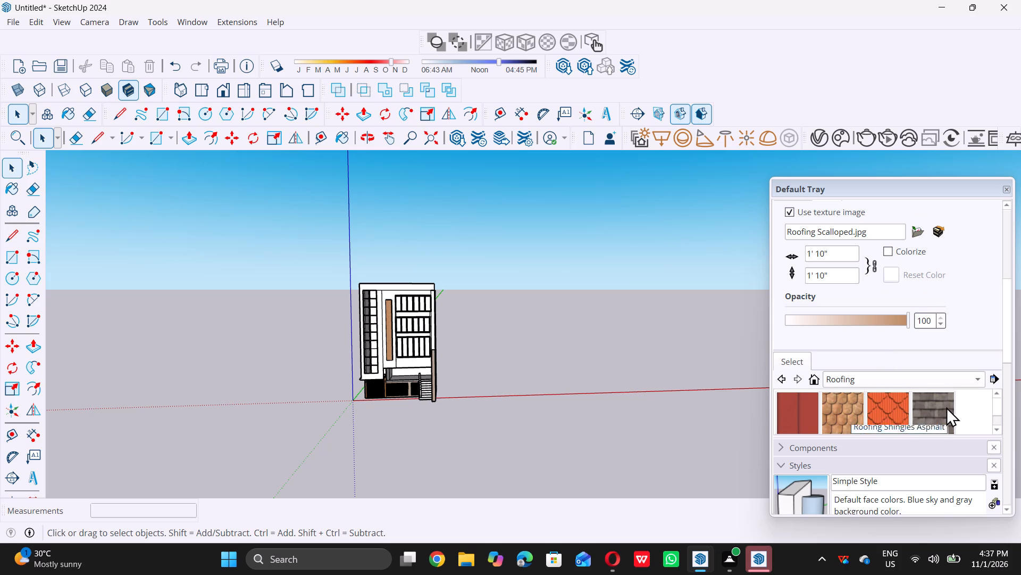
{"action": "scroll", "coordinate": [923, 408], "scroll_direction": "down", "scroll_amount": 1}
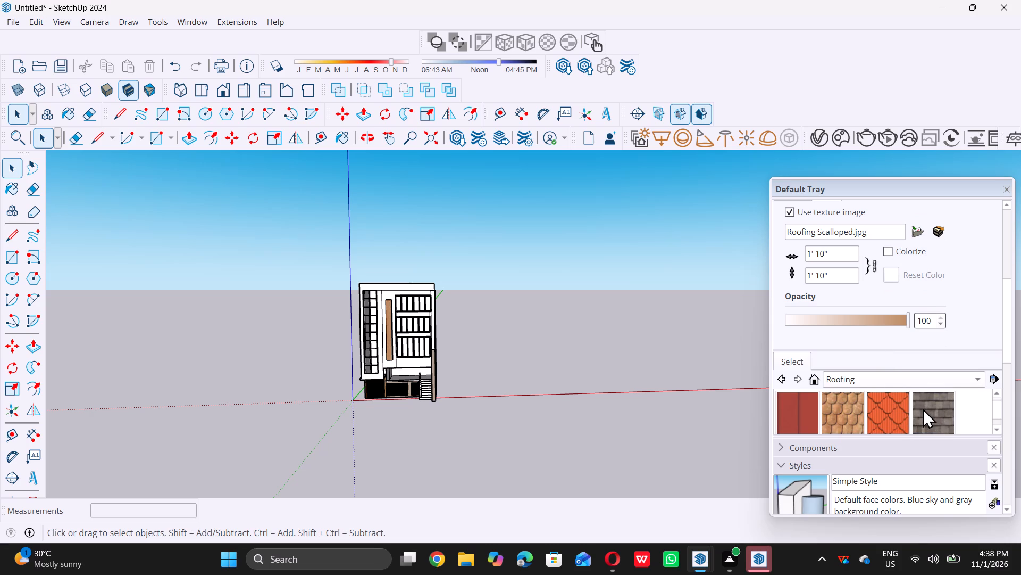
{"action": "scroll", "coordinate": [923, 408], "scroll_direction": "up", "scroll_amount": 7}
{"action": "scroll", "coordinate": [911, 416], "scroll_direction": "down", "scroll_amount": 5}
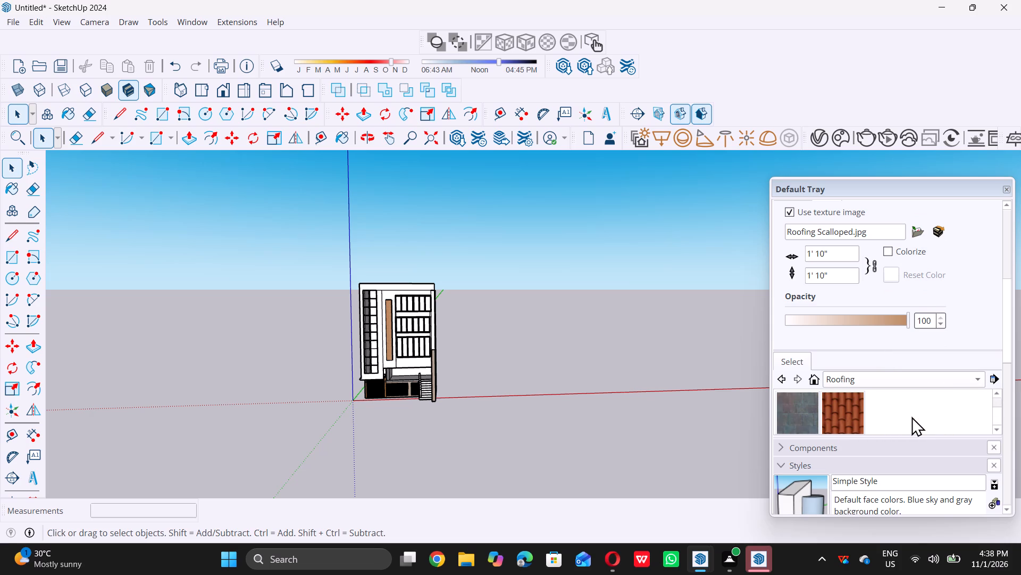
{"action": "scroll", "coordinate": [911, 416], "scroll_direction": "down", "scroll_amount": 1}
{"action": "scroll", "coordinate": [911, 416], "scroll_direction": "up", "scroll_amount": 6}
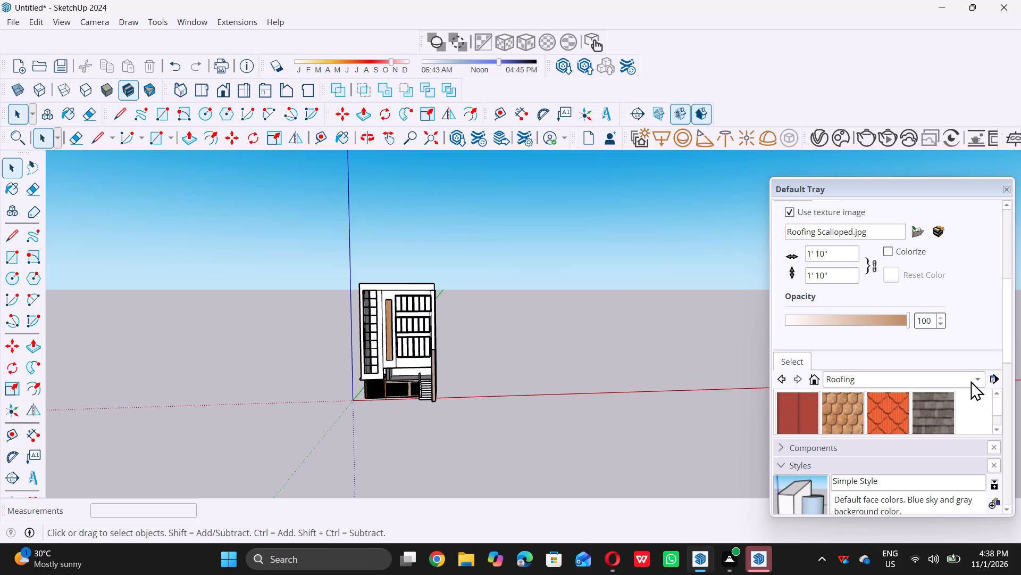
Paint the frame around the gridded glazing and along the building's top edge with Wood Cherry Original from the Wood materials.
{"action": "left_click", "coordinate": [976, 381]}
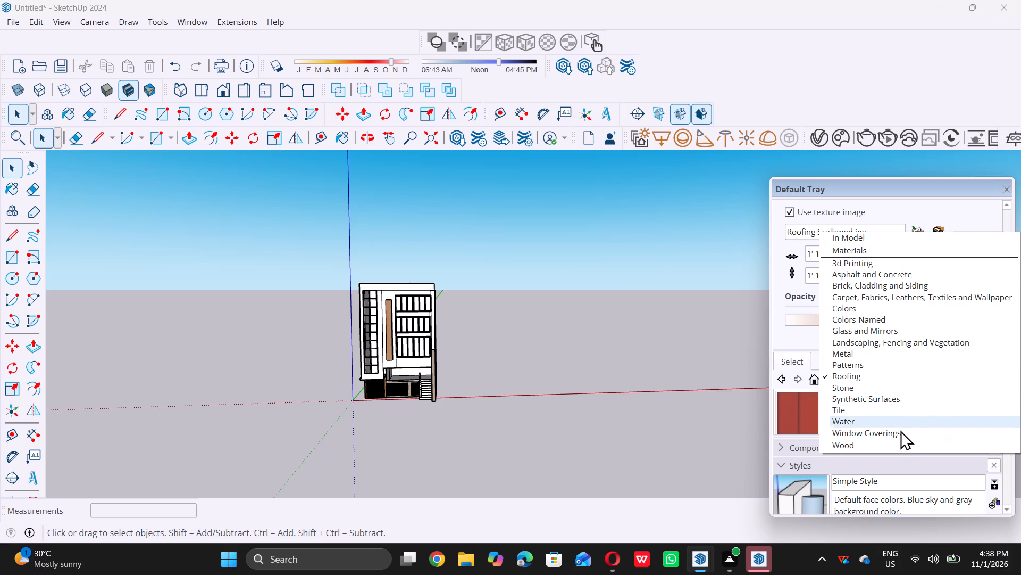
{"action": "double_click", "coordinate": [887, 445]}
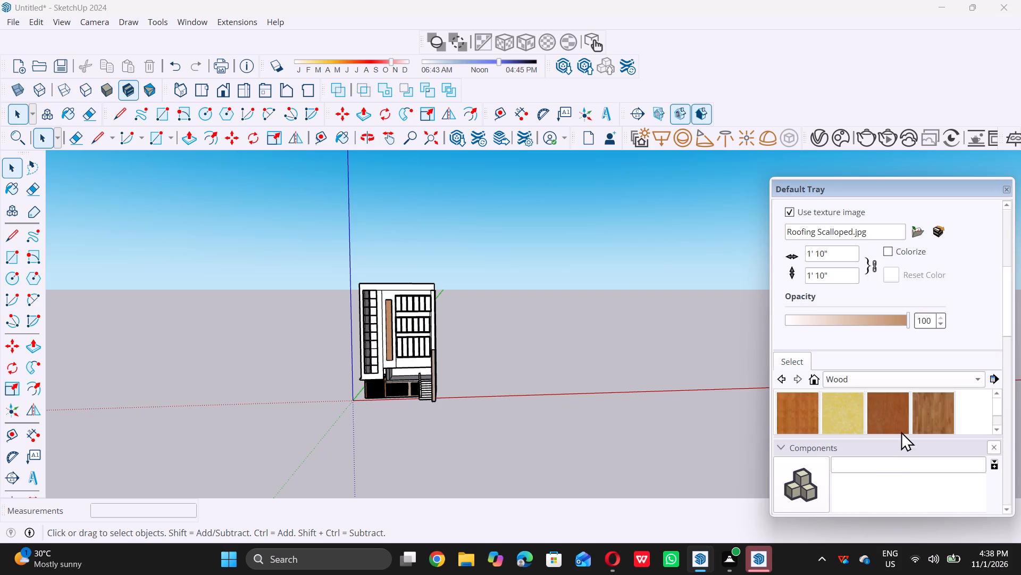
{"action": "left_click", "coordinate": [899, 422]}
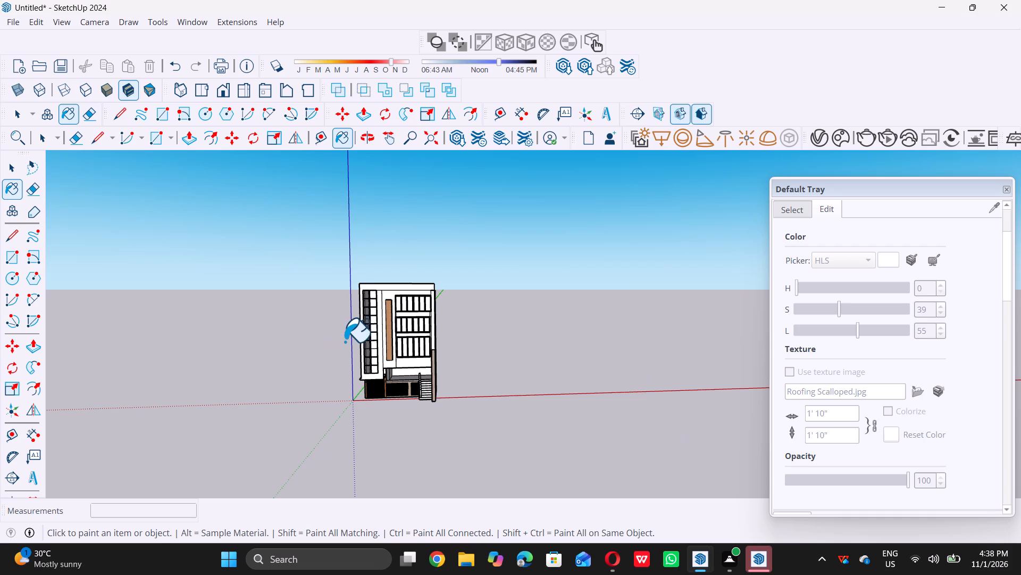
{"action": "scroll", "coordinate": [364, 324], "scroll_direction": "up", "scroll_amount": 17}
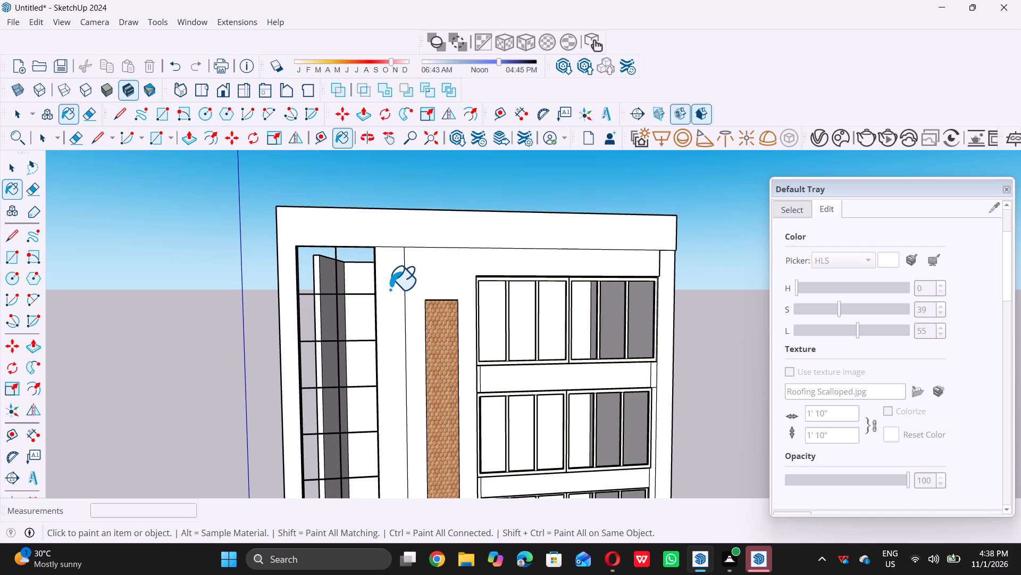
{"action": "left_click", "coordinate": [426, 235]}
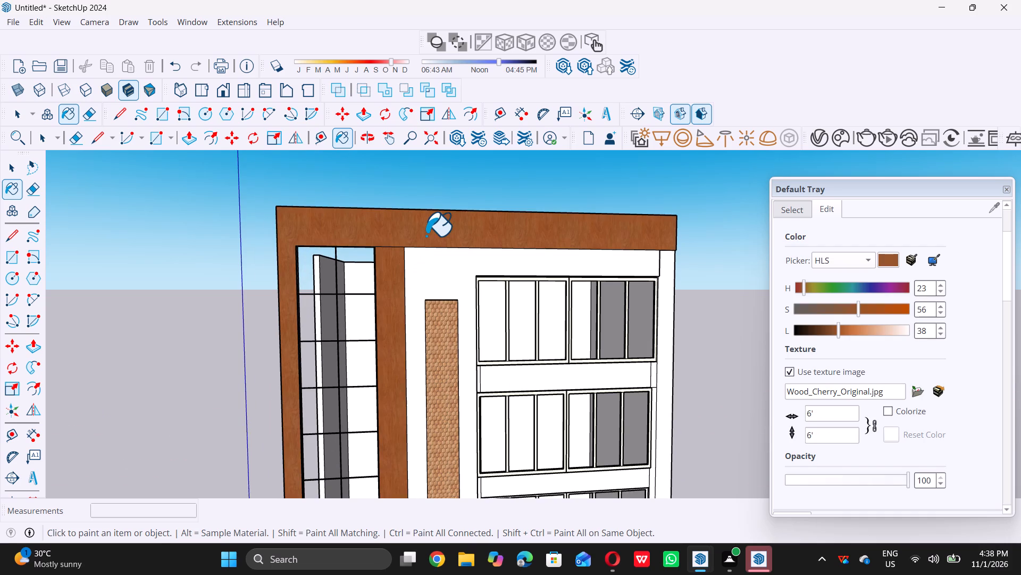
Paint the wall face below the lowest window row, including its narrow side strips, with Wood Cherry Original.
{"action": "scroll", "coordinate": [418, 247], "scroll_direction": "down", "scroll_amount": 11}
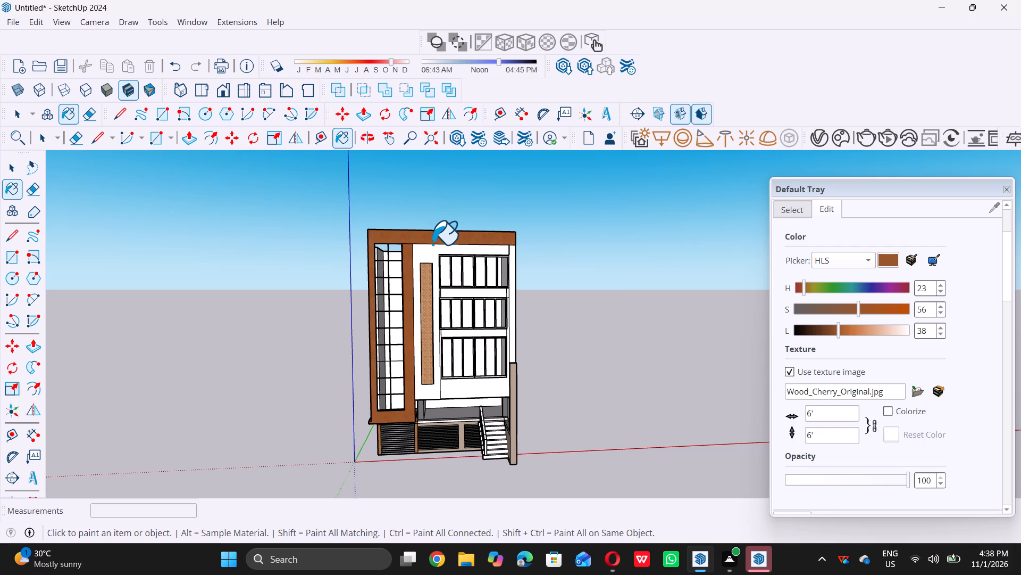
{"action": "scroll", "coordinate": [523, 364], "scroll_direction": "up", "scroll_amount": 2}
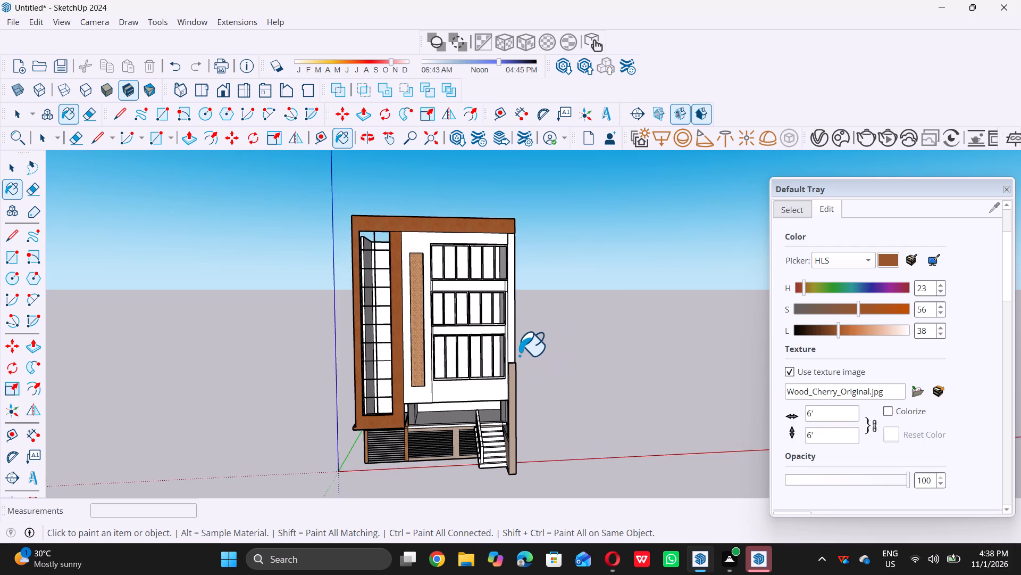
{"action": "scroll", "coordinate": [519, 355], "scroll_direction": "up", "scroll_amount": 3}
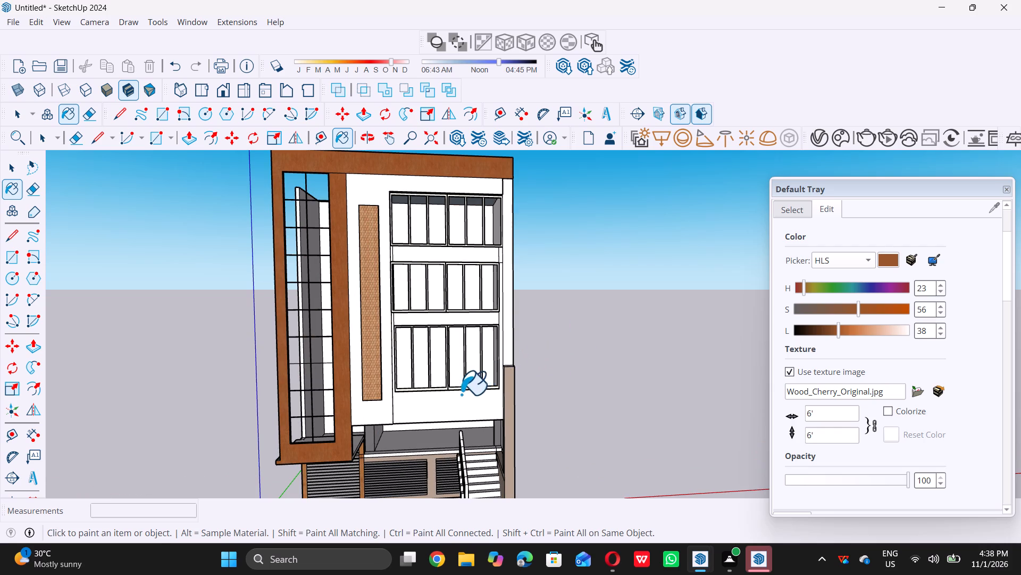
{"action": "scroll", "coordinate": [447, 407], "scroll_direction": "up", "scroll_amount": 3}
{"action": "left_click", "coordinate": [447, 407]}
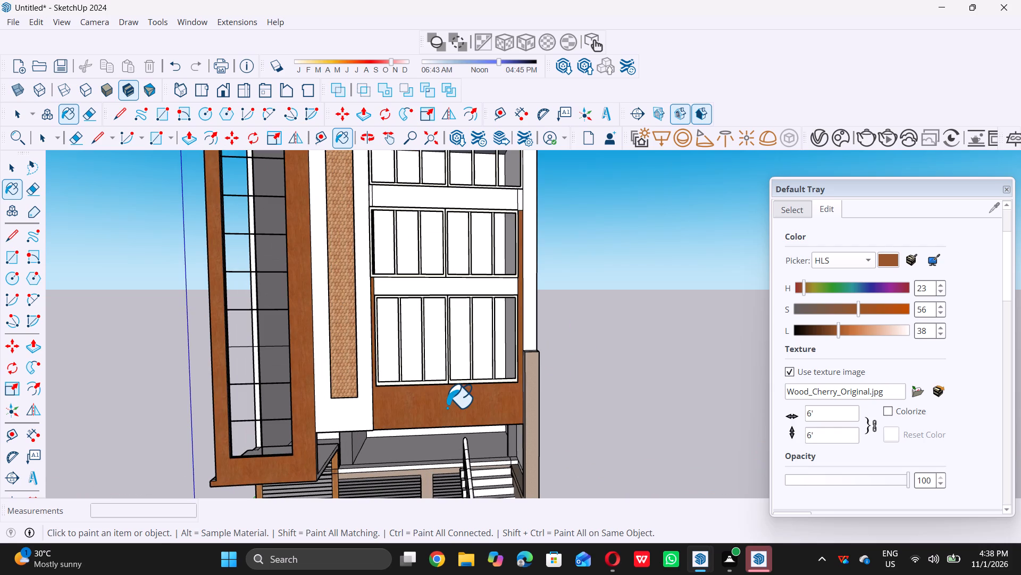
Paint the band between the top and middle window rows and its narrow strip nearest the scalloped panel with Wood Cherry Original.
{"action": "scroll", "coordinate": [447, 407], "scroll_direction": "down", "scroll_amount": 5}
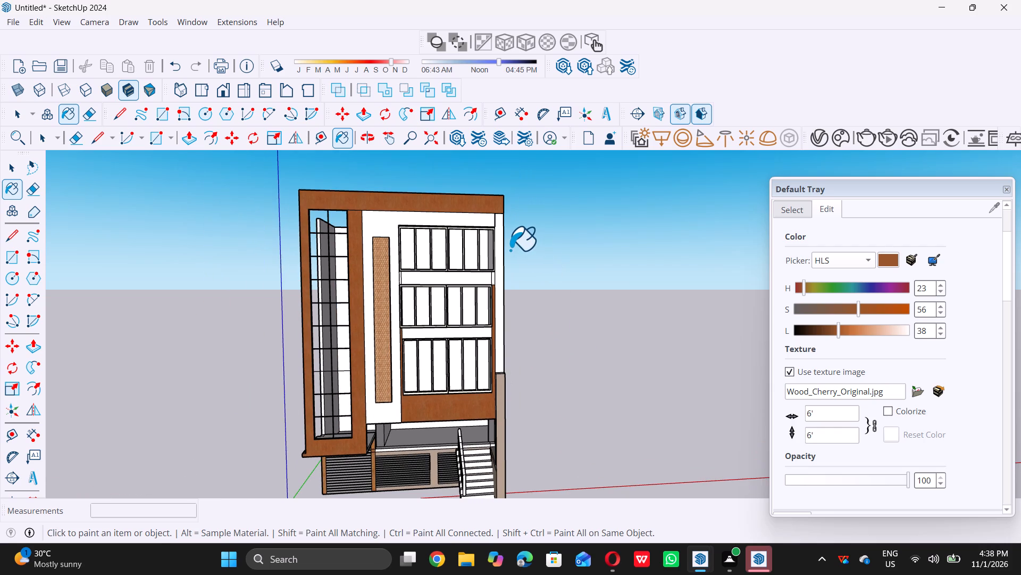
{"action": "scroll", "coordinate": [461, 280], "scroll_direction": "up", "scroll_amount": 3}
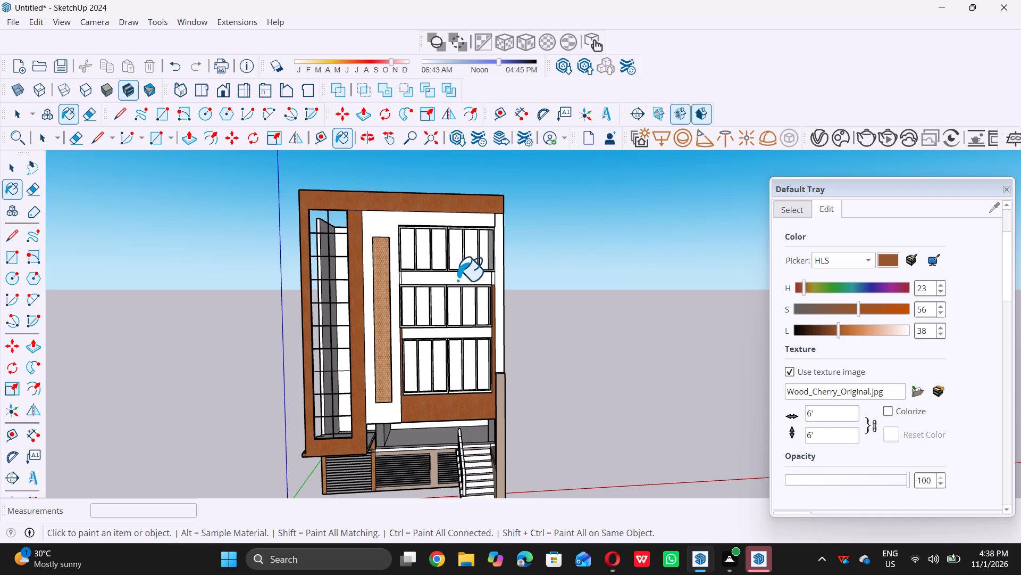
{"action": "scroll", "coordinate": [457, 280], "scroll_direction": "up", "scroll_amount": 2}
{"action": "scroll", "coordinate": [367, 281], "scroll_direction": "up", "scroll_amount": 7}
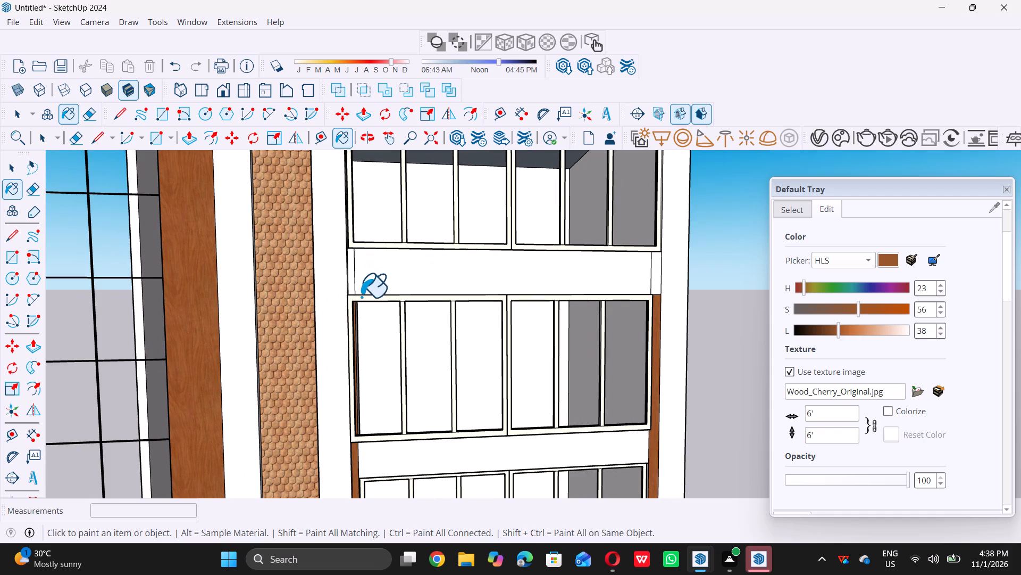
{"action": "scroll", "coordinate": [392, 282], "scroll_direction": "up", "scroll_amount": 5}
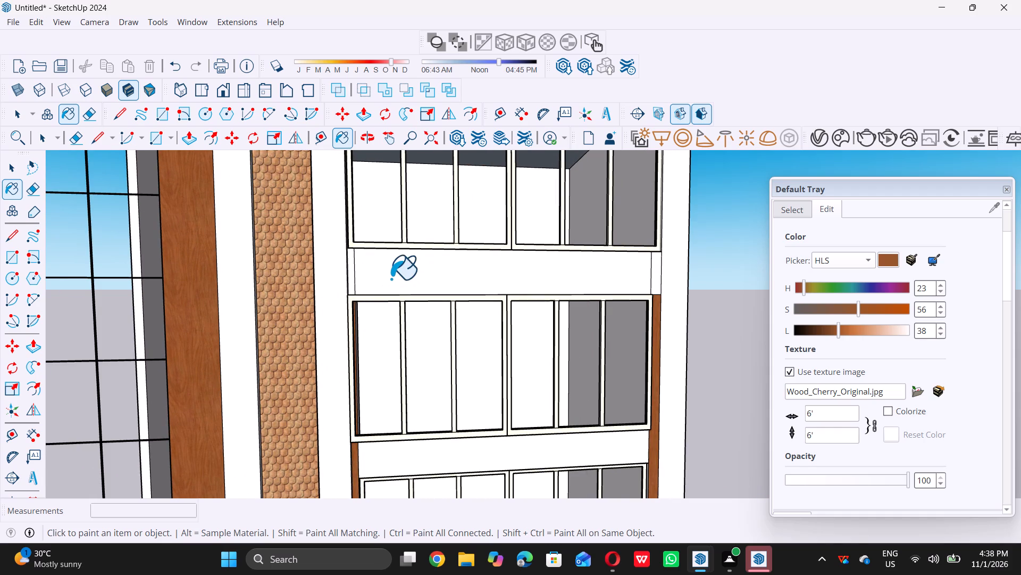
{"action": "scroll", "coordinate": [382, 268], "scroll_direction": "up", "scroll_amount": 9}
{"action": "scroll", "coordinate": [329, 286], "scroll_direction": "down", "scroll_amount": 4}
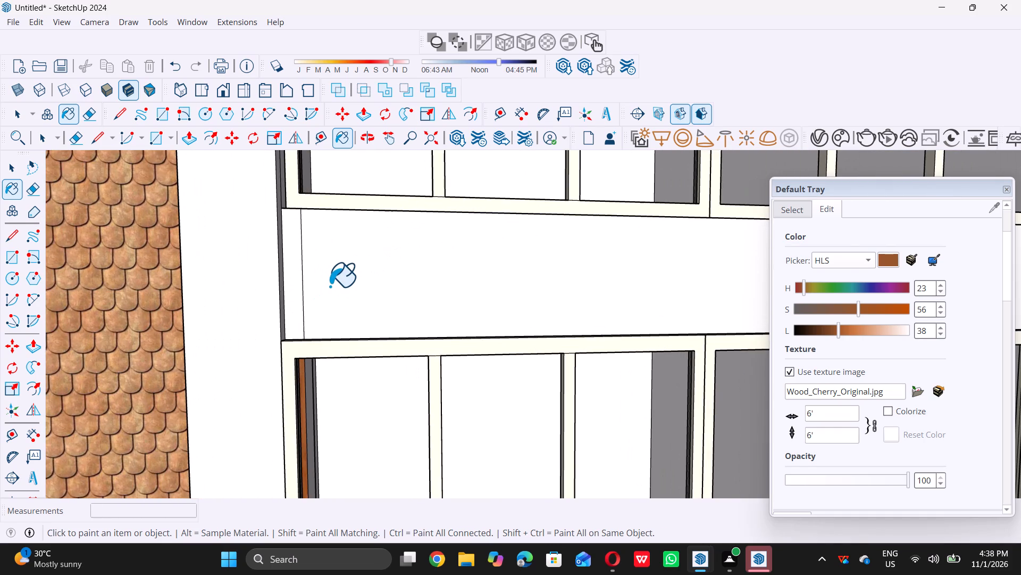
{"action": "scroll", "coordinate": [330, 286], "scroll_direction": "down", "scroll_amount": 2}
{"action": "double_click", "coordinate": [330, 286]}
{"action": "triple_click", "coordinate": [304, 303]}
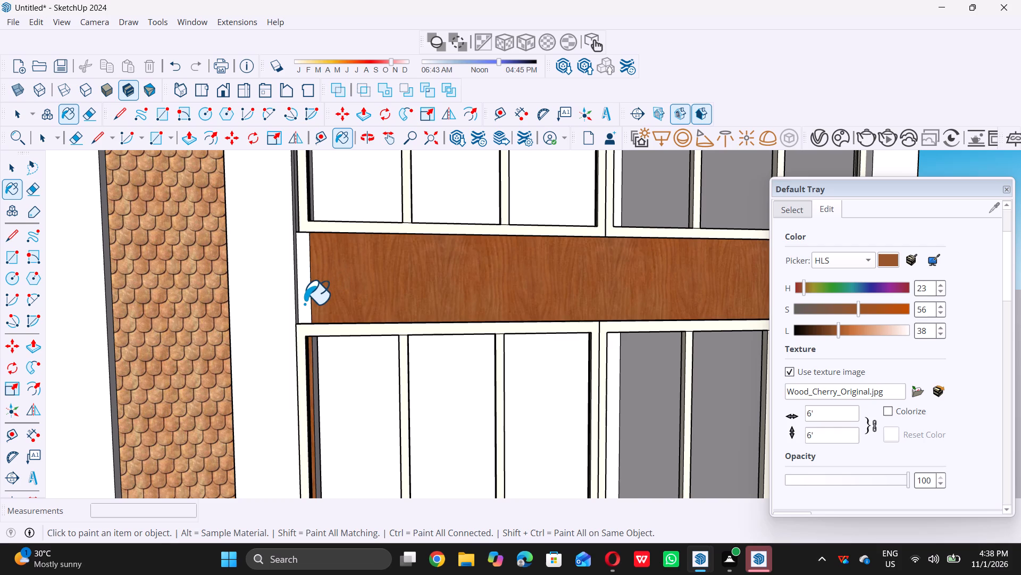
Paint the narrow white strip at the other end of the upper window band, farthest from the scalloped panel, with Wood Cherry Original.
{"action": "scroll", "coordinate": [316, 311], "scroll_direction": "down", "scroll_amount": 11}
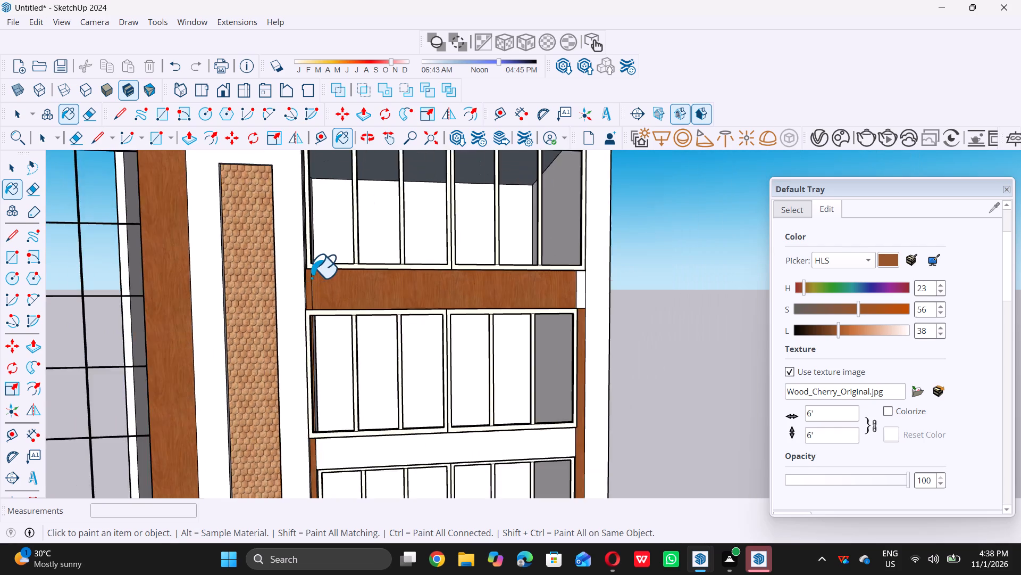
{"action": "scroll", "coordinate": [311, 277], "scroll_direction": "down", "scroll_amount": 2}
{"action": "scroll", "coordinate": [324, 333], "scroll_direction": "down", "scroll_amount": 4}
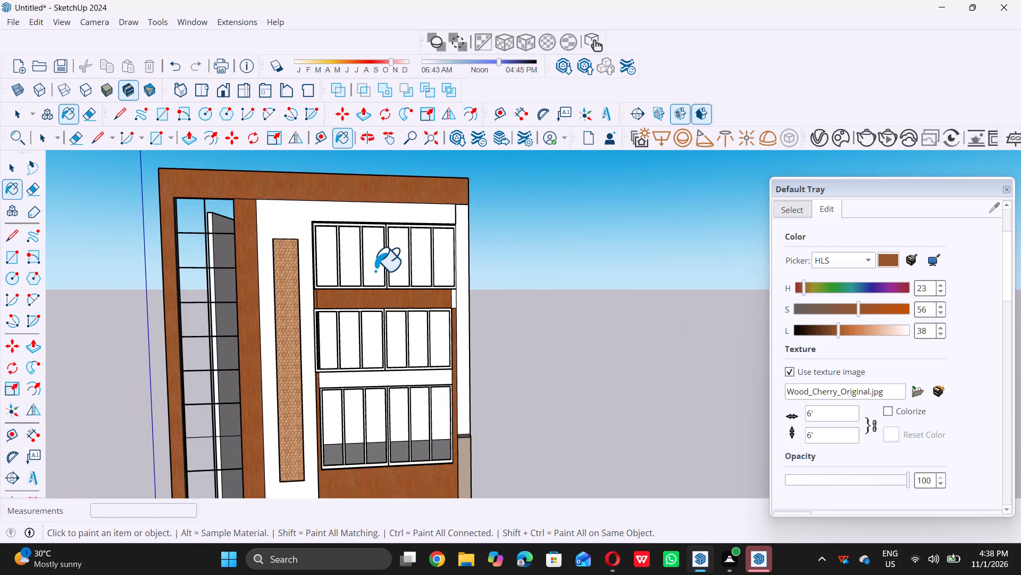
{"action": "scroll", "coordinate": [378, 267], "scroll_direction": "down", "scroll_amount": 4}
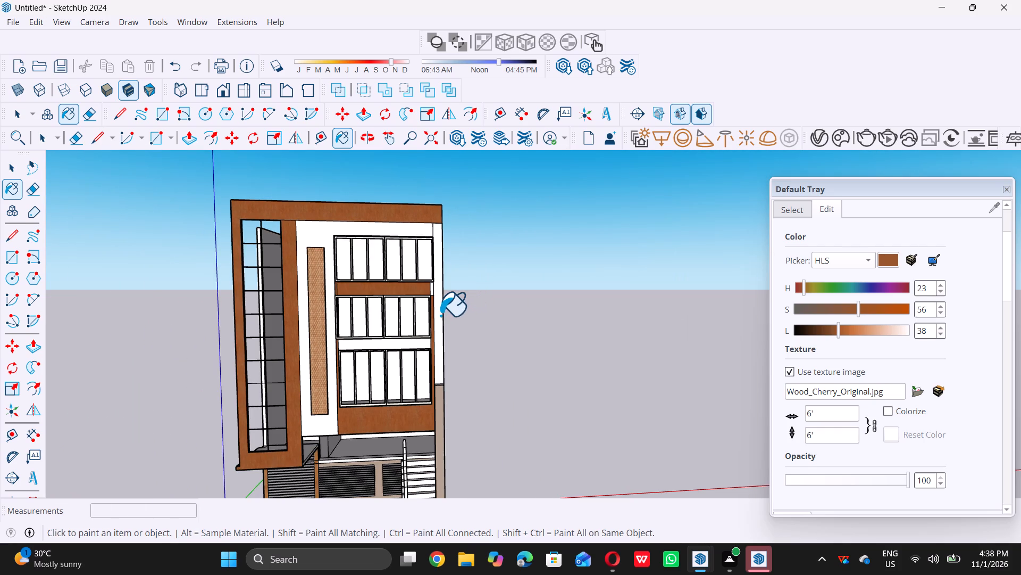
{"action": "scroll", "coordinate": [441, 313], "scroll_direction": "up", "scroll_amount": 5}
{"action": "scroll", "coordinate": [425, 270], "scroll_direction": "up", "scroll_amount": 5}
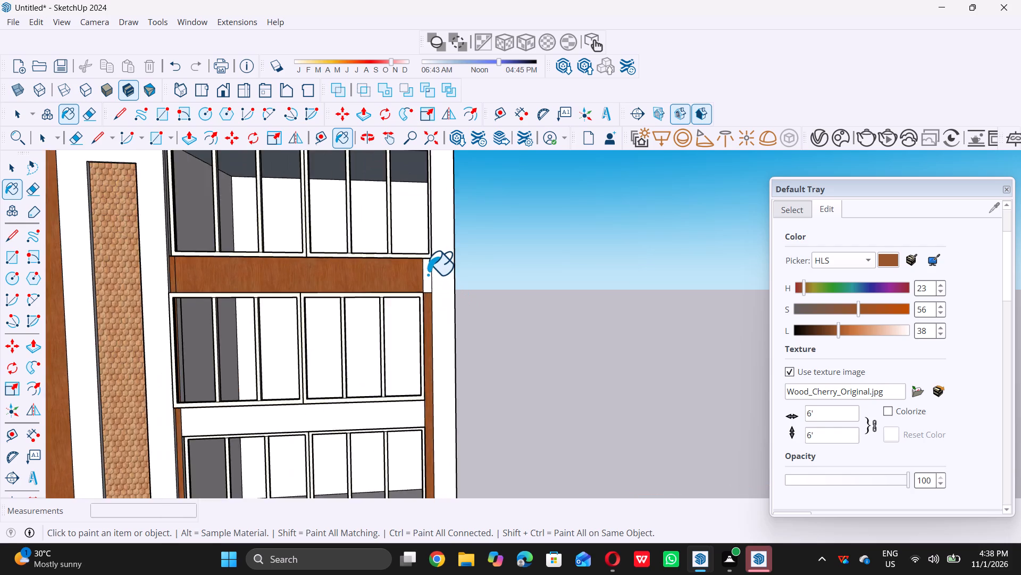
{"action": "scroll", "coordinate": [428, 274], "scroll_direction": "up", "scroll_amount": 2}
{"action": "left_click", "coordinate": [428, 274]}
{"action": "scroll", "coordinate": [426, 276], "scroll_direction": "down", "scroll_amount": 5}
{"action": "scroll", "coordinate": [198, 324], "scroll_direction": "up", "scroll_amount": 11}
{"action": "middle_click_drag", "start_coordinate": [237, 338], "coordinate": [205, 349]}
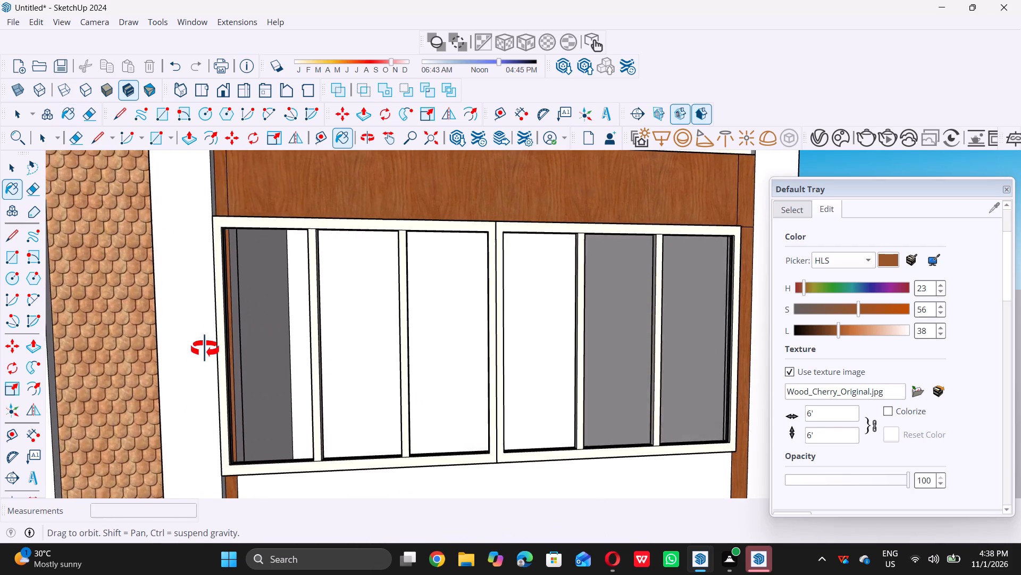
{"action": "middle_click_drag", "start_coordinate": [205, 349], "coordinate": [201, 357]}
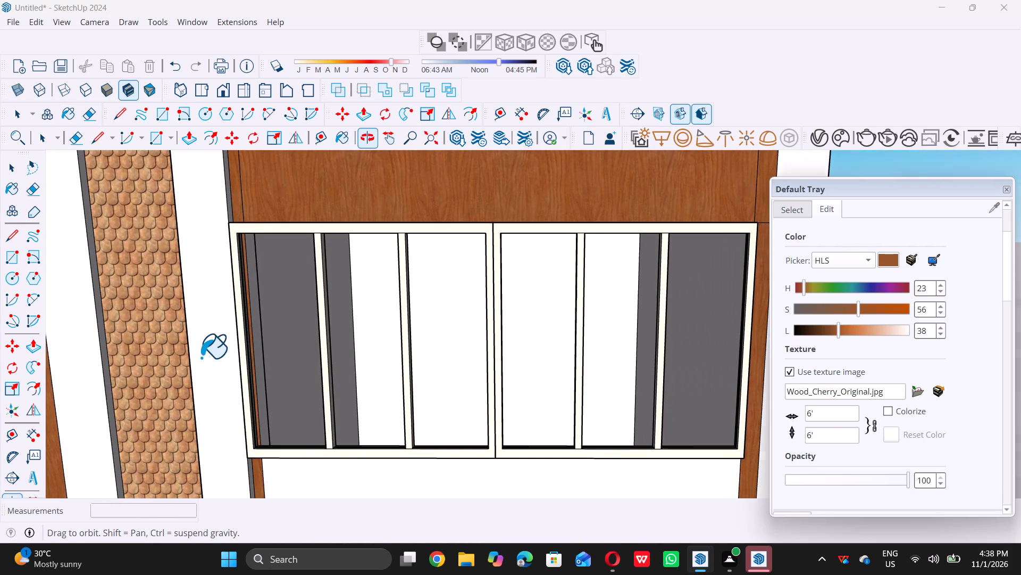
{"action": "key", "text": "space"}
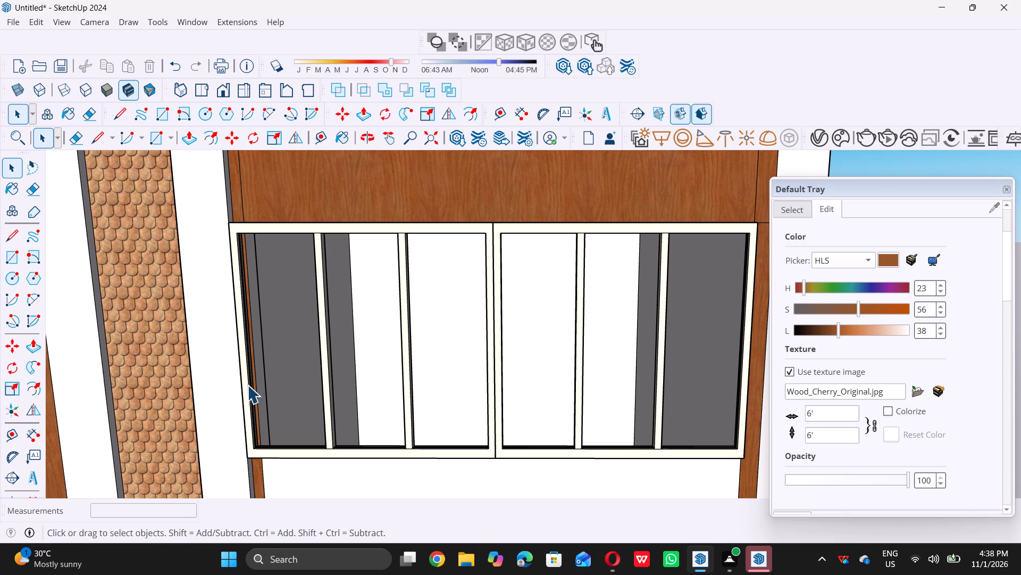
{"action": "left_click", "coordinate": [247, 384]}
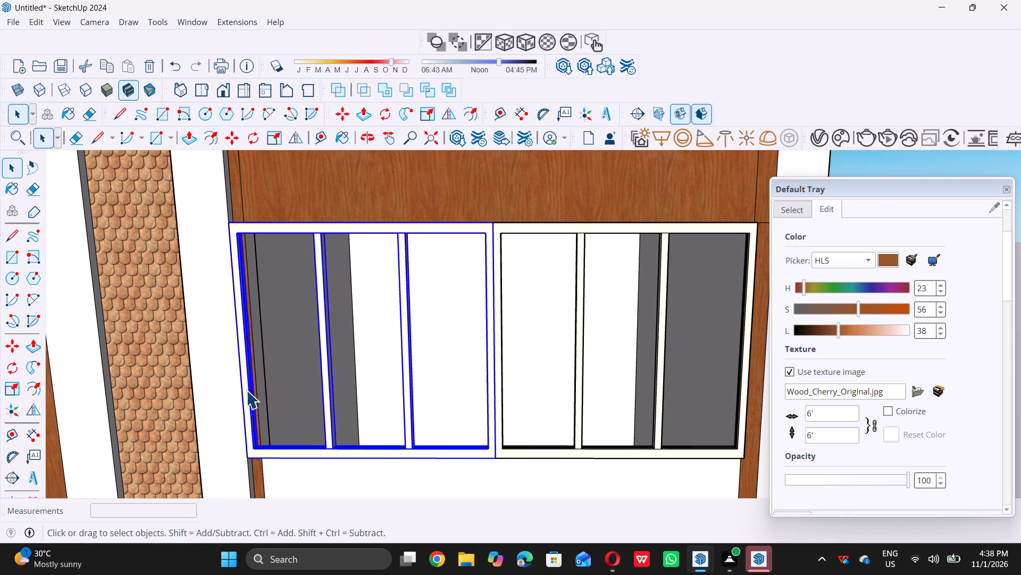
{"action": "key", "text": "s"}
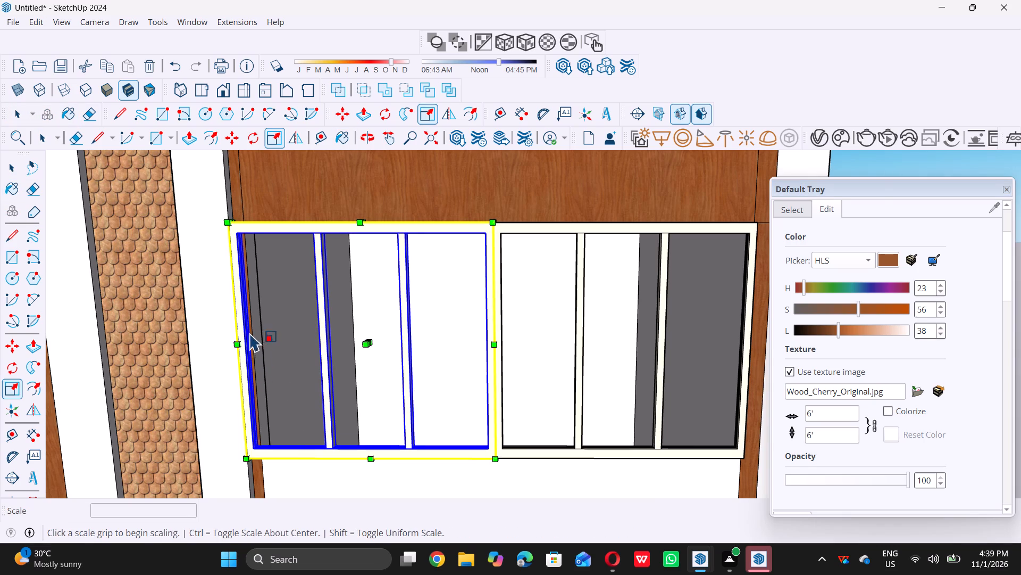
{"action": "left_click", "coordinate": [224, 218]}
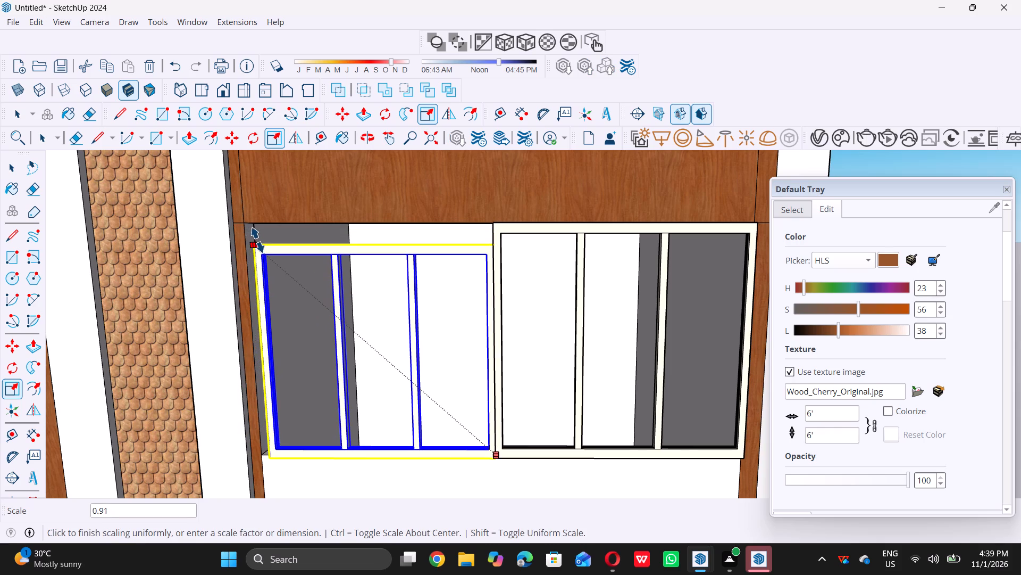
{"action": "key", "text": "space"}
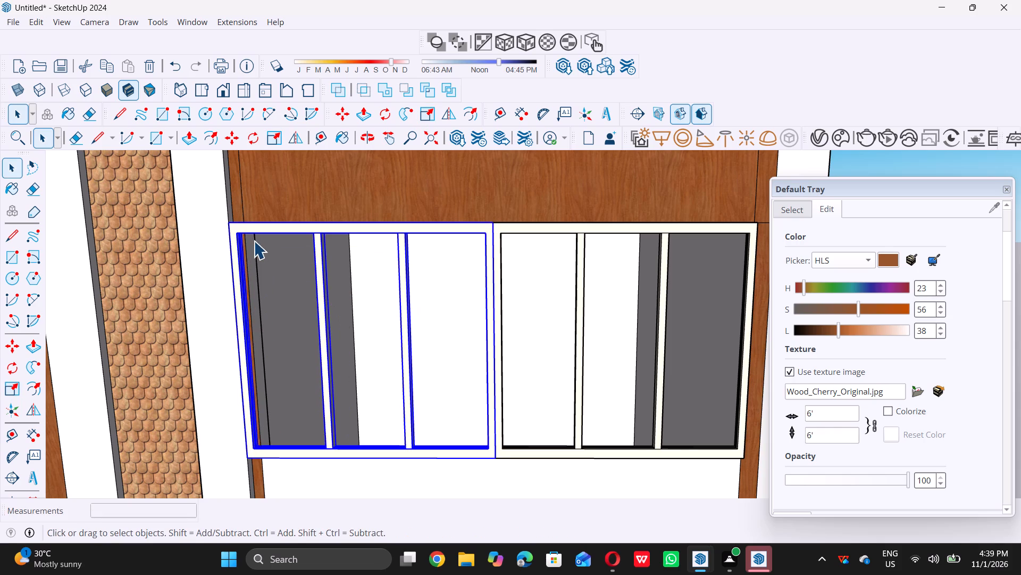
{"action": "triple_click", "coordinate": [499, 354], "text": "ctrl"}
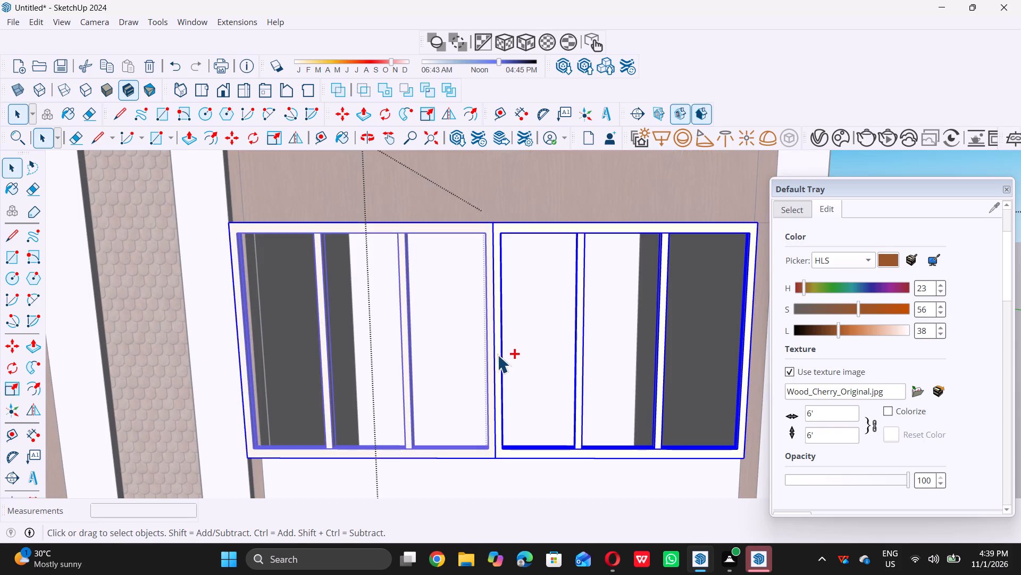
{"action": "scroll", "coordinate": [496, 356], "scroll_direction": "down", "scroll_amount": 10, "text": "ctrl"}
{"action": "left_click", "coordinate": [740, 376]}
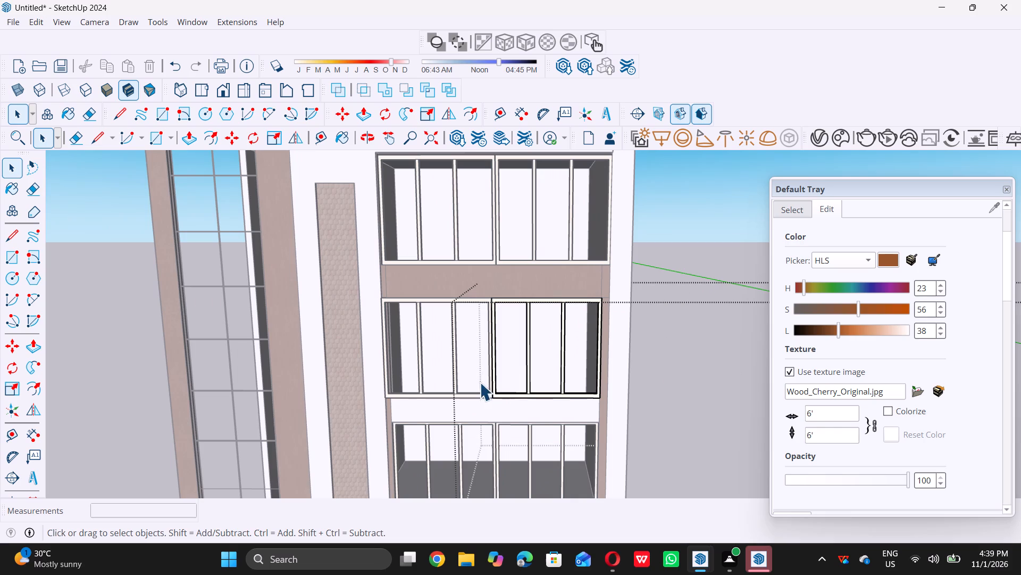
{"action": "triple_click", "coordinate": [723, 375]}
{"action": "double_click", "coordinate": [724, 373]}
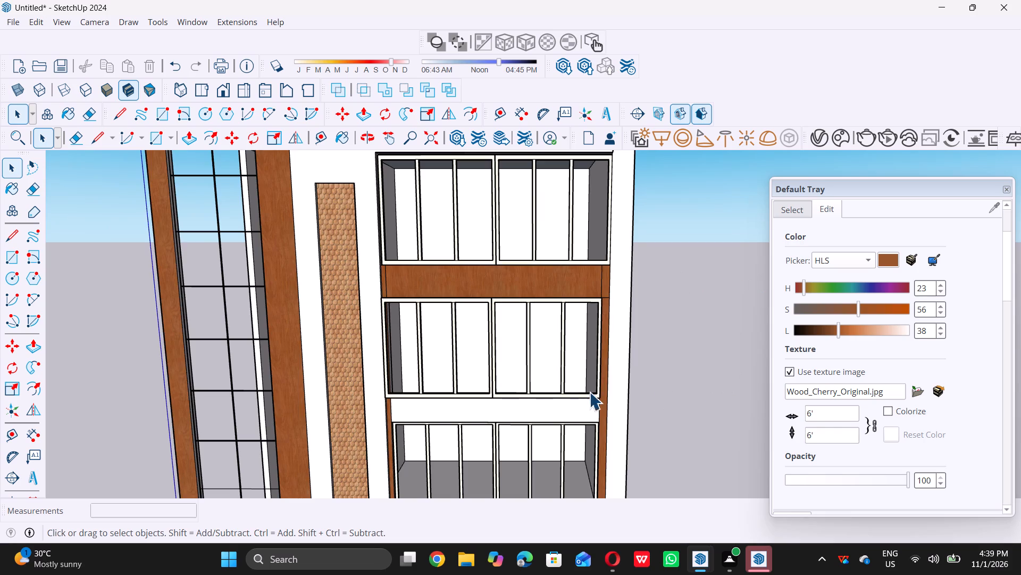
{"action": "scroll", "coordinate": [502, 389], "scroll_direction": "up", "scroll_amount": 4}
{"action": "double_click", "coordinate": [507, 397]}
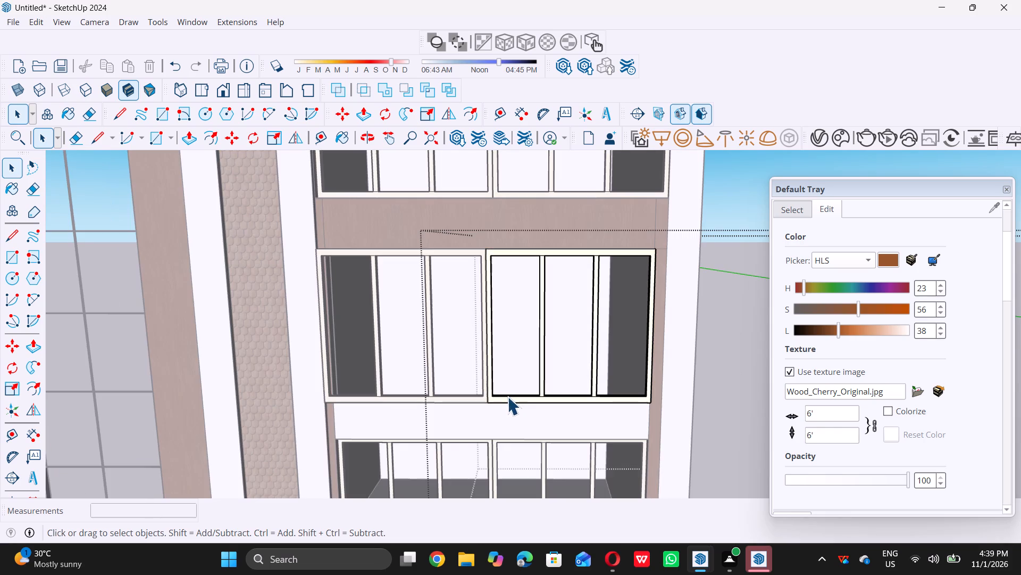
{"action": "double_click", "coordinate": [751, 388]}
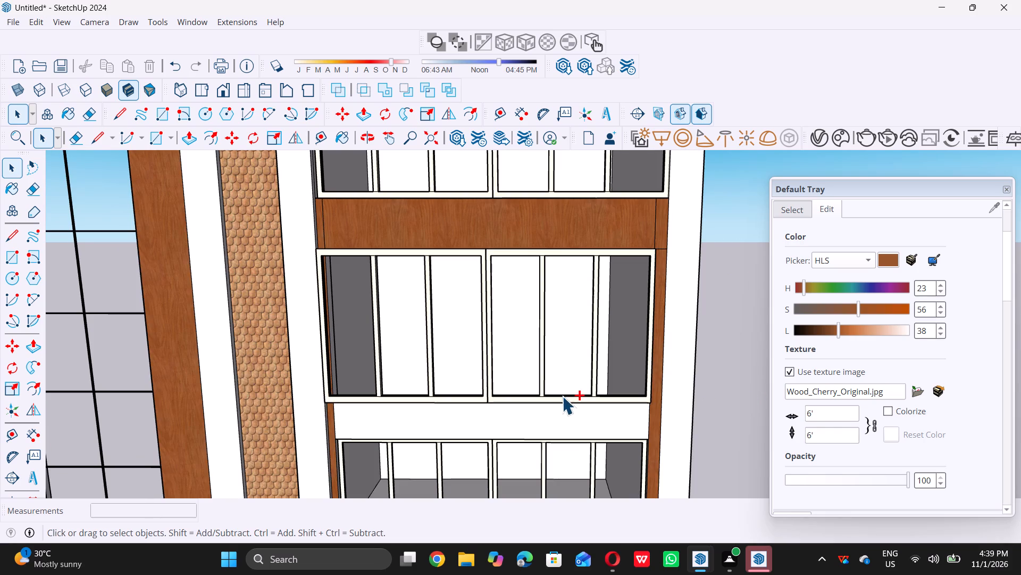
Move both middle-row window frames together about 9 7/8" back into their wall opening, away from the cherry wood side strip.
{"action": "left_click", "coordinate": [562, 399]}
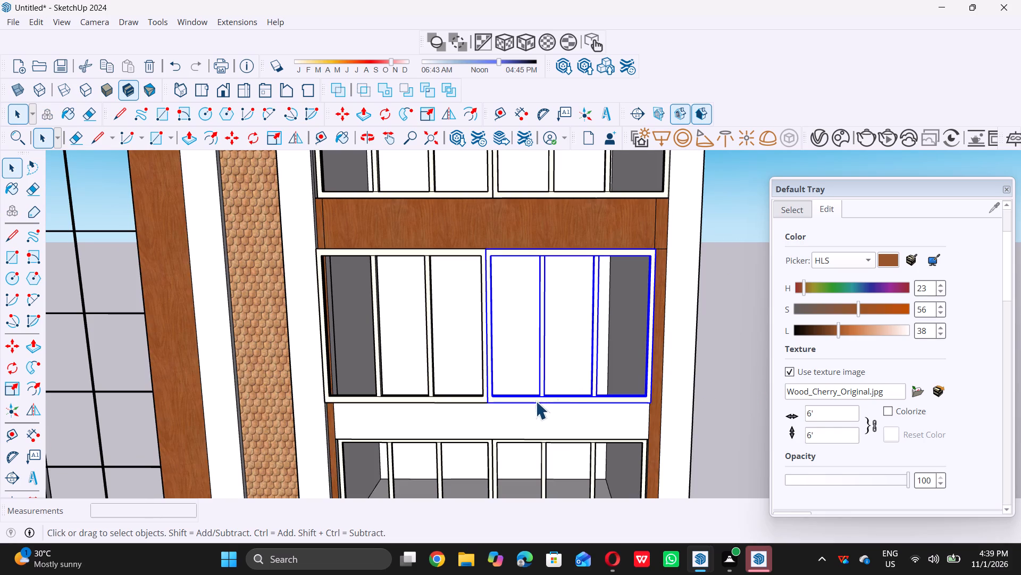
{"action": "left_click", "coordinate": [483, 397], "text": "ctrl"}
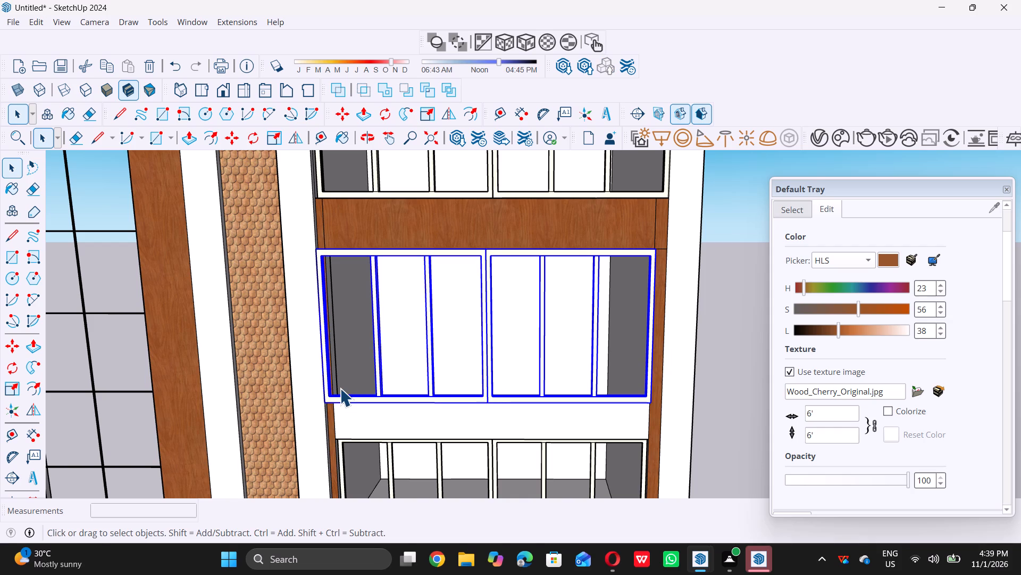
{"action": "key", "text": "m"}
{"action": "scroll", "coordinate": [320, 402], "scroll_direction": "up", "scroll_amount": 12}
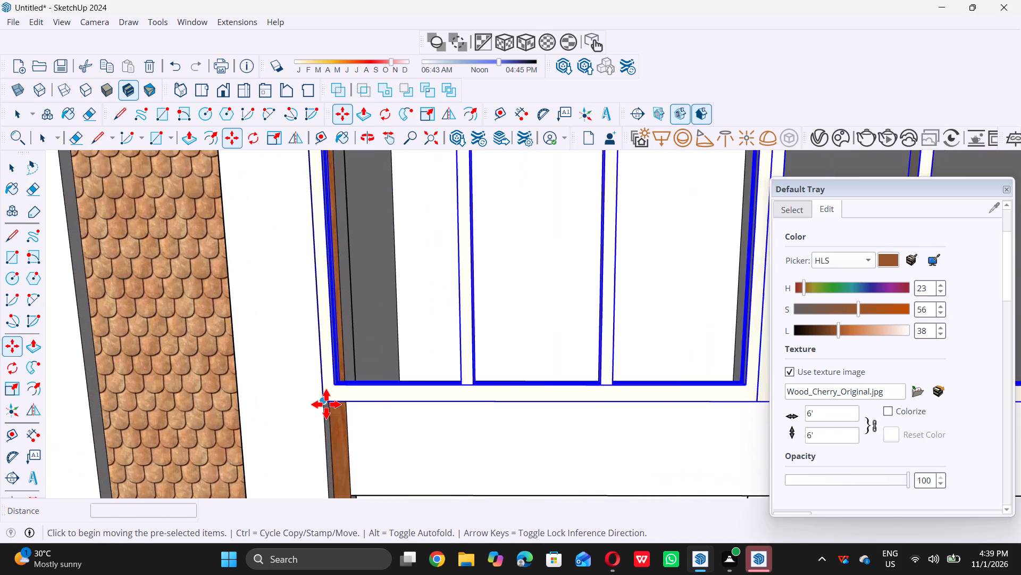
{"action": "scroll", "coordinate": [326, 404], "scroll_direction": "up", "scroll_amount": 2}
{"action": "left_click", "coordinate": [325, 400]}
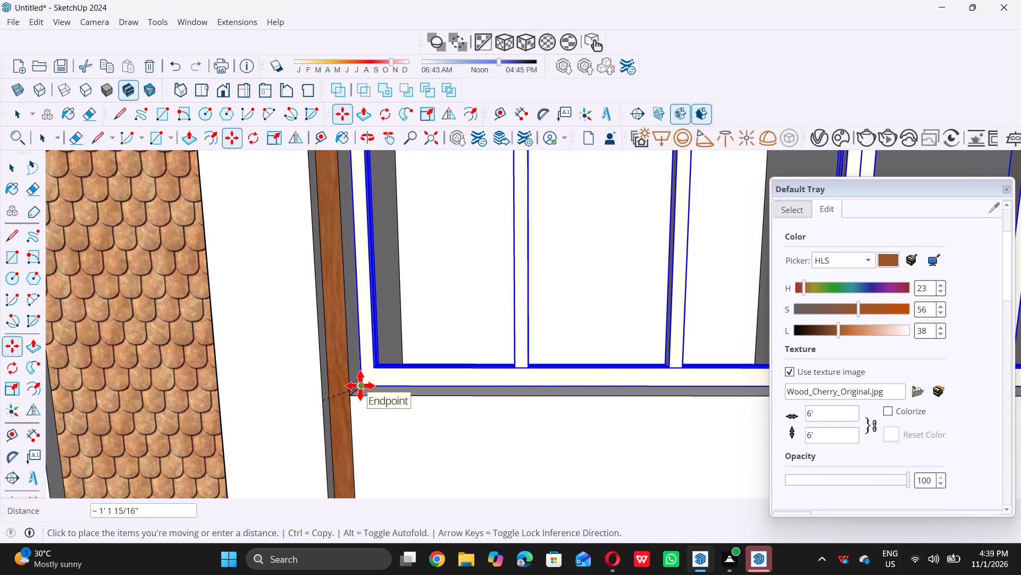
{"action": "scroll", "coordinate": [357, 389], "scroll_direction": "up", "scroll_amount": 8}
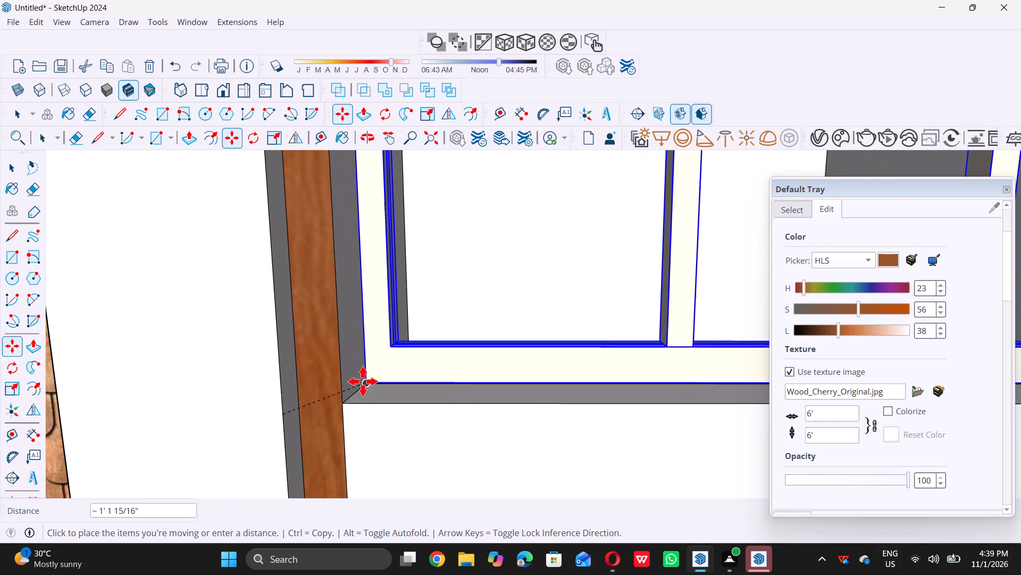
{"action": "double_click", "coordinate": [358, 385]}
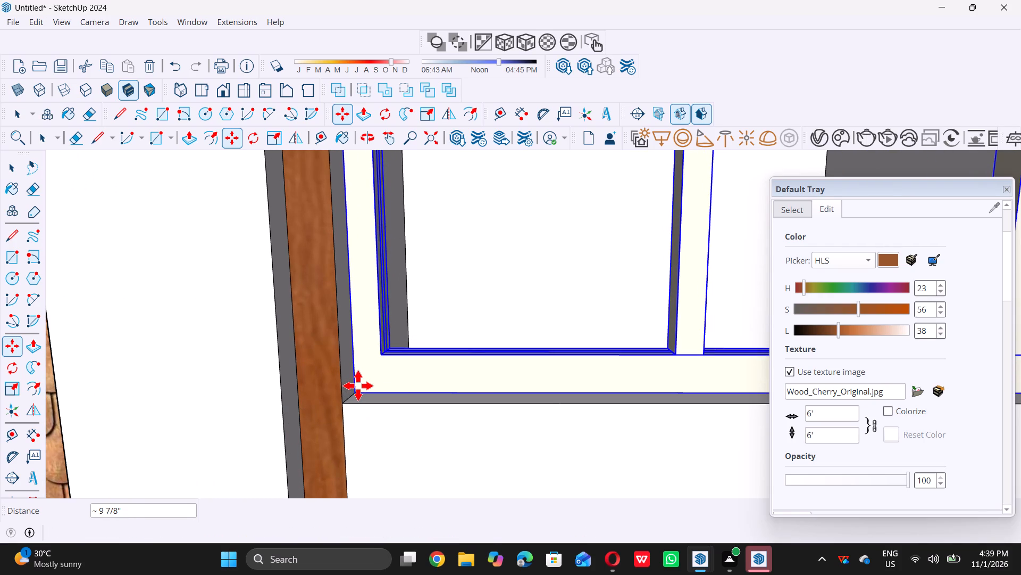
{"action": "key", "text": "space"}
{"action": "scroll", "coordinate": [352, 388], "scroll_direction": "down", "scroll_amount": 14}
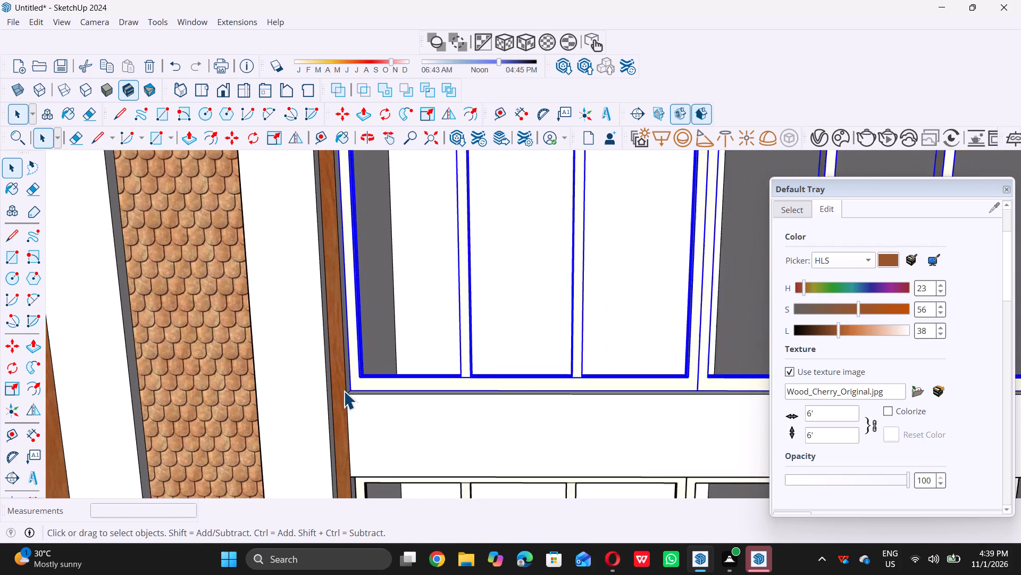
{"action": "scroll", "coordinate": [344, 391], "scroll_direction": "down", "scroll_amount": 8}
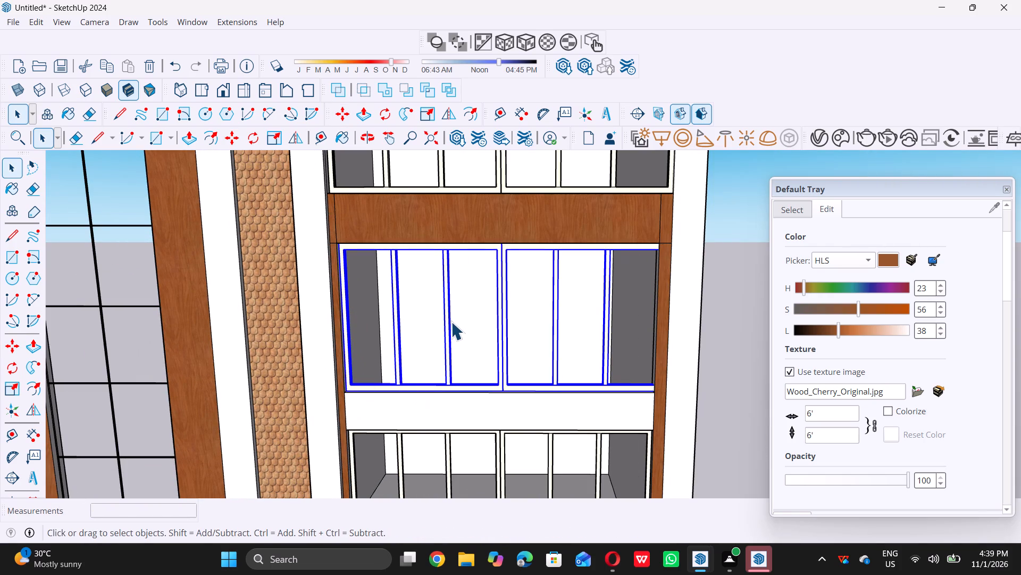
Scale both middle-row window frames about 1.02 in width, then about 0.96 in width and 2.12 in depth, to fit between the cherry wood strips.
{"action": "key", "text": "s"}
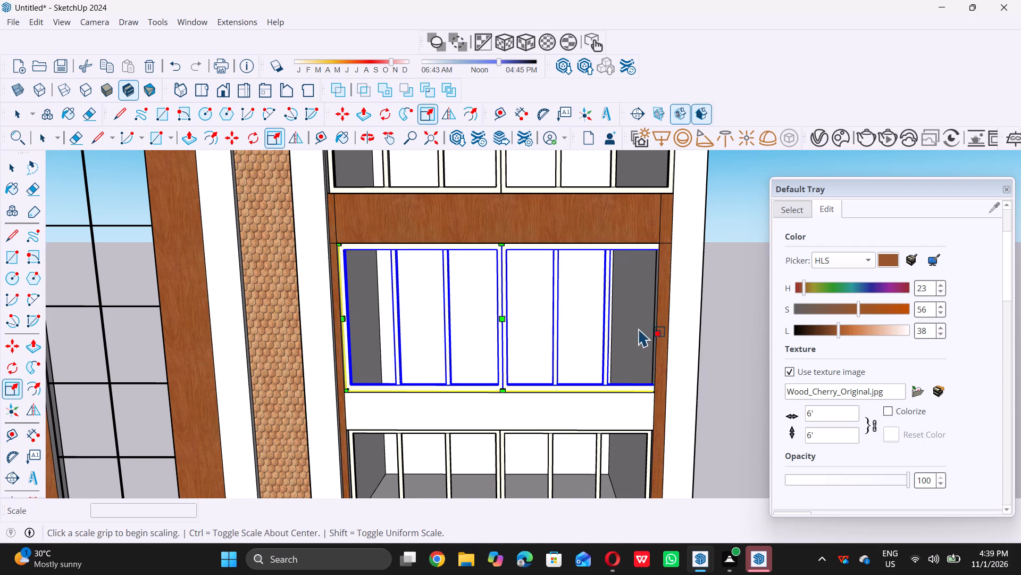
{"action": "triple_click", "coordinate": [666, 313]}
{"action": "left_click", "coordinate": [666, 313]}
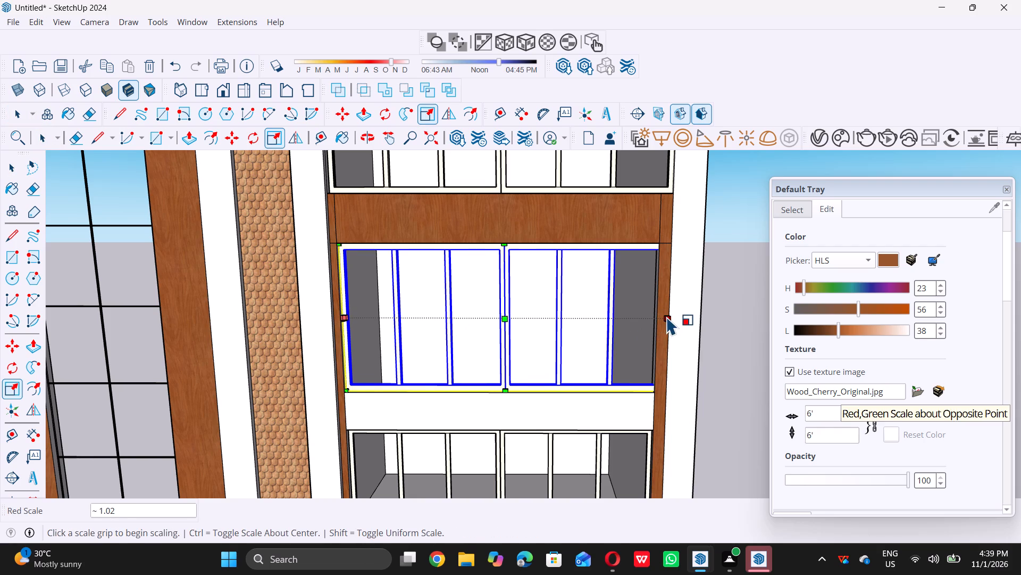
{"action": "double_click", "coordinate": [667, 316]}
{"action": "double_click", "coordinate": [654, 315]}
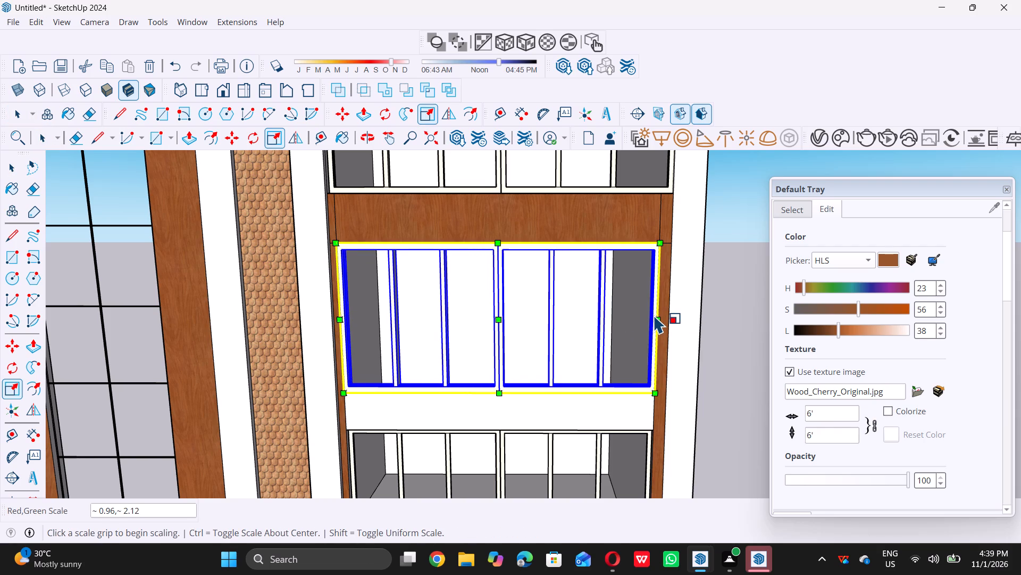
{"action": "key", "text": "space"}
Move the scaled middle-row window frames 4 1/2" further back into the wall opening from their bottom corner and deselect them.
{"action": "scroll", "coordinate": [657, 325], "scroll_direction": "up", "scroll_amount": 5}
{"action": "scroll", "coordinate": [606, 428], "scroll_direction": "up", "scroll_amount": 4}
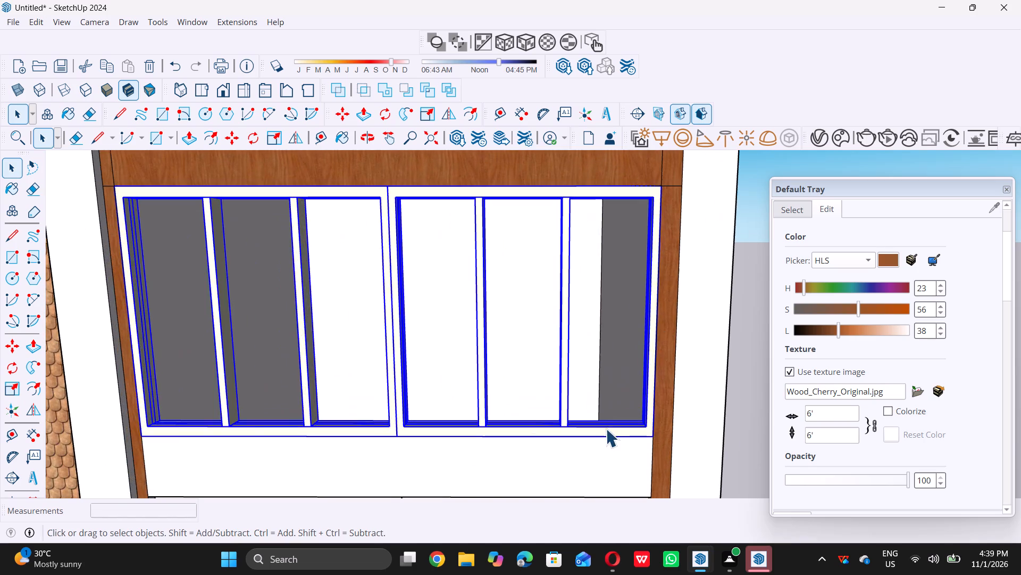
{"action": "scroll", "coordinate": [606, 429], "scroll_direction": "up", "scroll_amount": 2}
{"action": "scroll", "coordinate": [610, 420], "scroll_direction": "down", "scroll_amount": 6}
{"action": "scroll", "coordinate": [627, 364], "scroll_direction": "down", "scroll_amount": 5}
{"action": "middle_click_drag", "start_coordinate": [625, 363], "coordinate": [609, 383]}
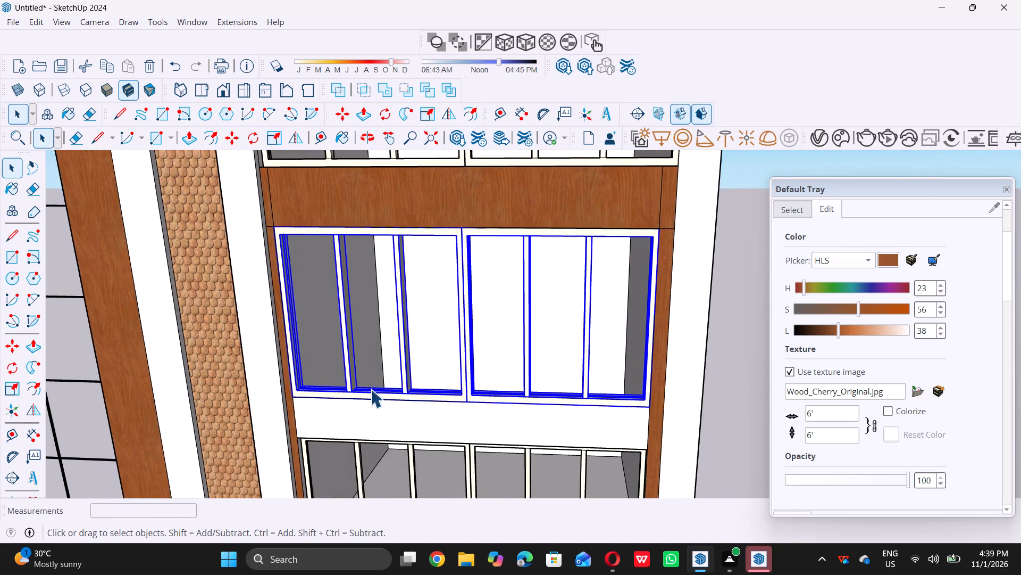
{"action": "scroll", "coordinate": [286, 385], "scroll_direction": "up", "scroll_amount": 16}
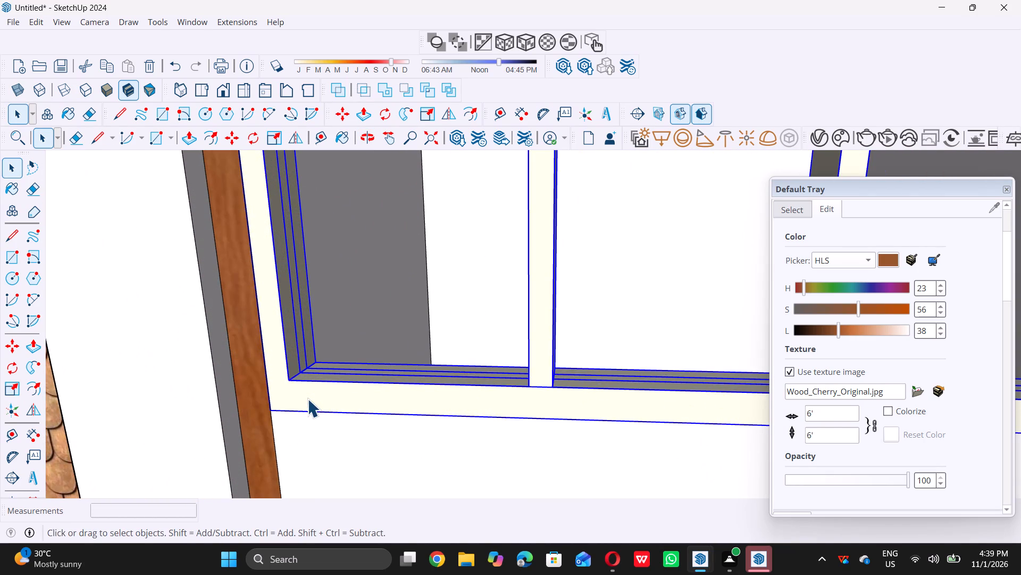
{"action": "key", "text": "m"}
{"action": "left_click", "coordinate": [273, 407]}
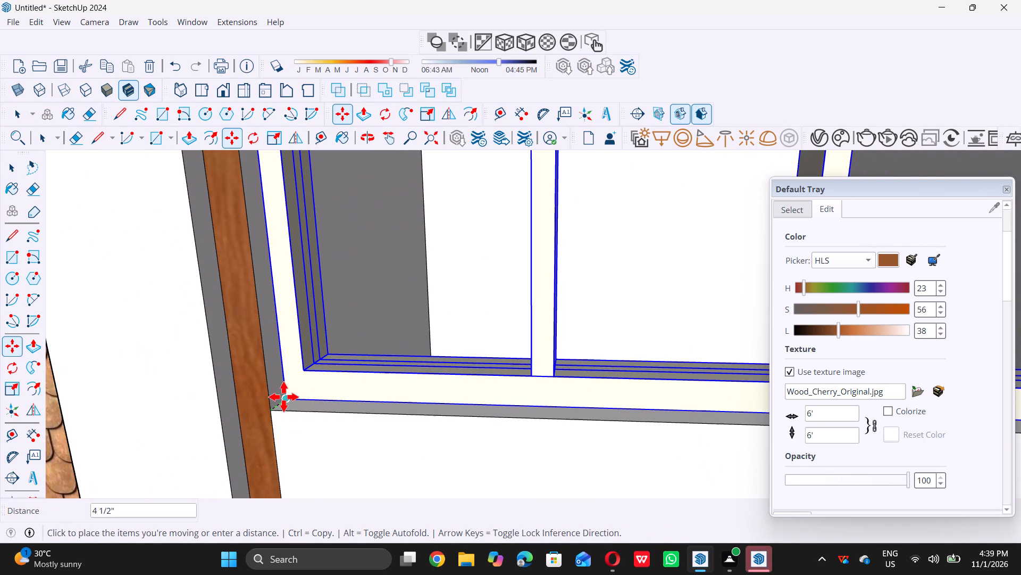
{"action": "left_click", "coordinate": [284, 396]}
{"action": "key", "text": "space"}
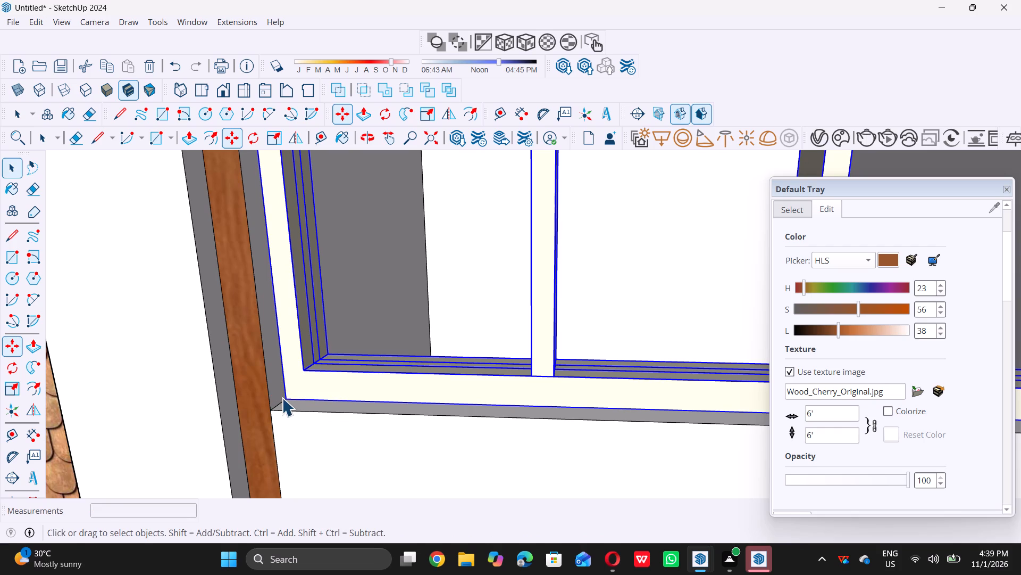
{"action": "scroll", "coordinate": [281, 399], "scroll_direction": "down", "scroll_amount": 20}
{"action": "scroll", "coordinate": [281, 399], "scroll_direction": "down", "scroll_amount": 6}
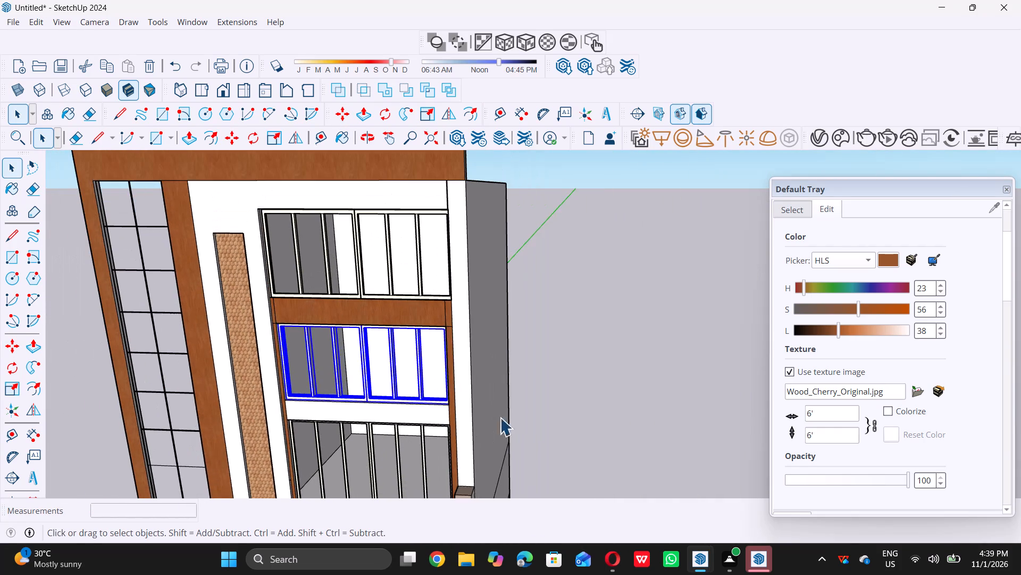
{"action": "left_click", "coordinate": [648, 389]}
Examine the whole facade from the front, including the gridded glazing, cherry wood frame, scalloped panel and window rows.
{"action": "scroll", "coordinate": [656, 383], "scroll_direction": "down", "scroll_amount": 6}
{"action": "middle_click_drag", "start_coordinate": [529, 415], "coordinate": [534, 393]}
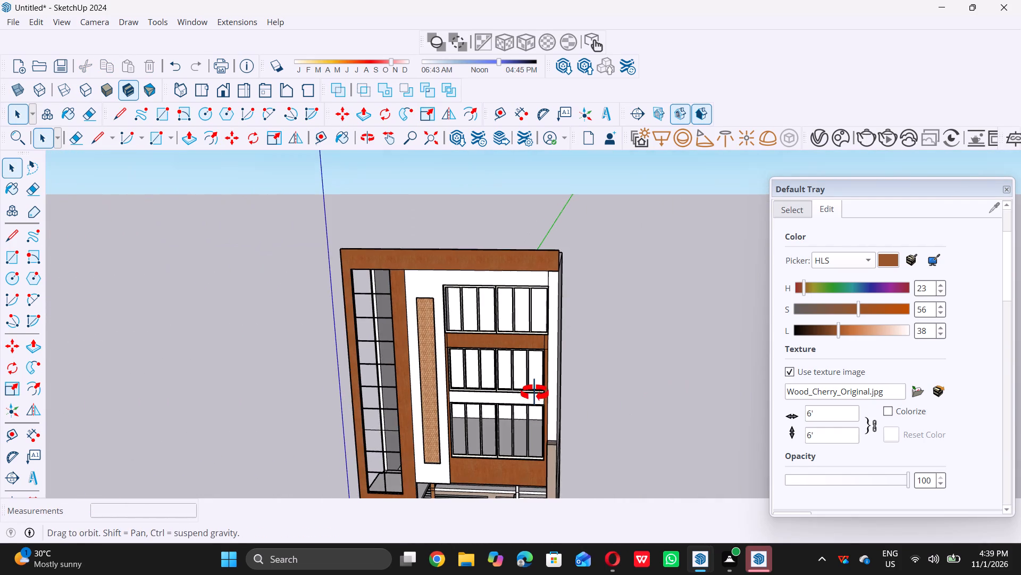
{"action": "middle_click_drag", "start_coordinate": [534, 393], "coordinate": [534, 390]}
{"action": "scroll", "coordinate": [569, 325], "scroll_direction": "up", "scroll_amount": 3}
{"action": "scroll", "coordinate": [566, 328], "scroll_direction": "down", "scroll_amount": 5}
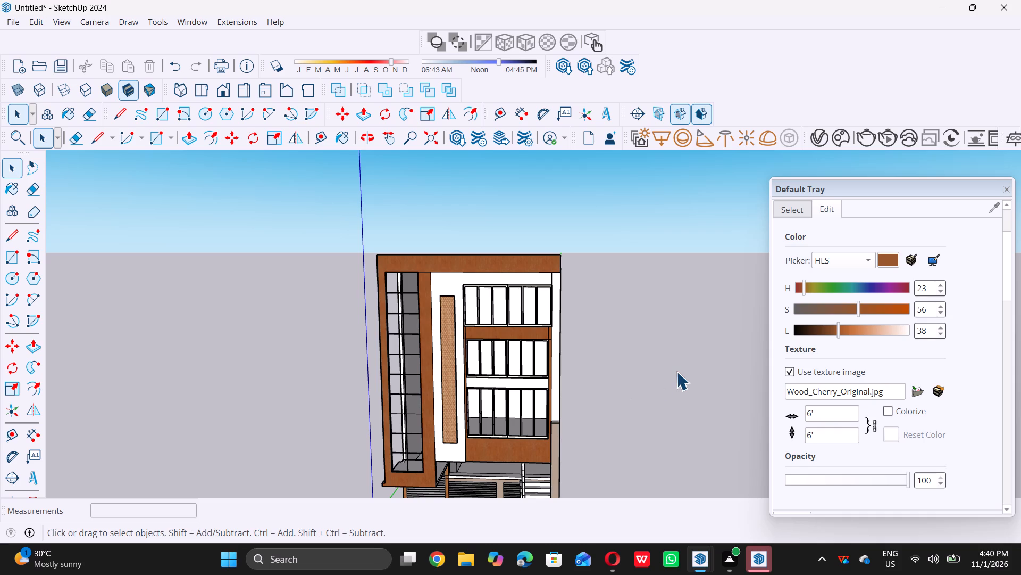
{"action": "scroll", "coordinate": [684, 352], "scroll_direction": "down", "scroll_amount": 3}
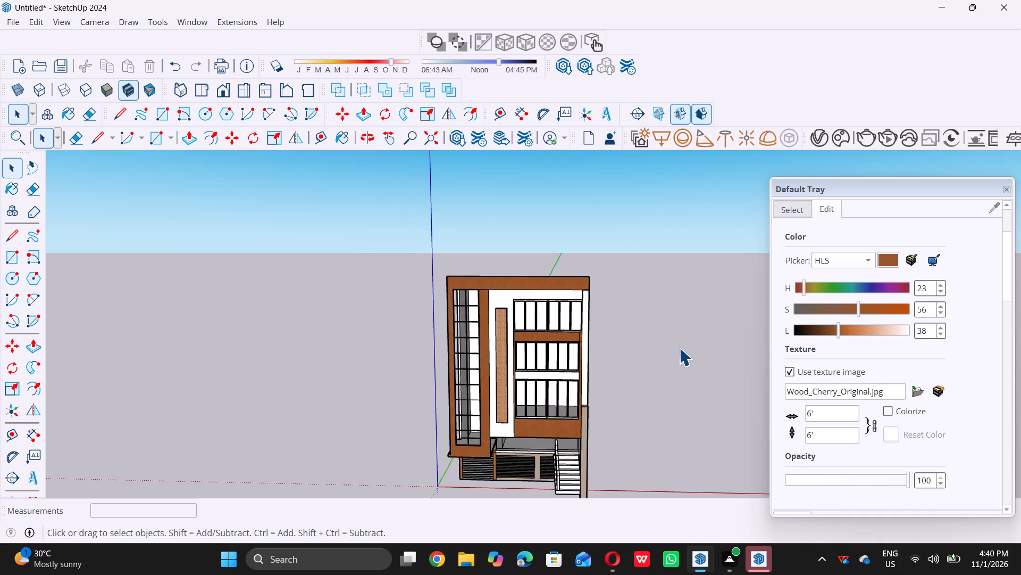
{"action": "scroll", "coordinate": [678, 347], "scroll_direction": "down", "scroll_amount": 5}
{"action": "middle_click_drag", "start_coordinate": [634, 384], "coordinate": [645, 351]}
{"action": "scroll", "coordinate": [582, 313], "scroll_direction": "up", "scroll_amount": 6}
{"action": "scroll", "coordinate": [525, 319], "scroll_direction": "up", "scroll_amount": 7}
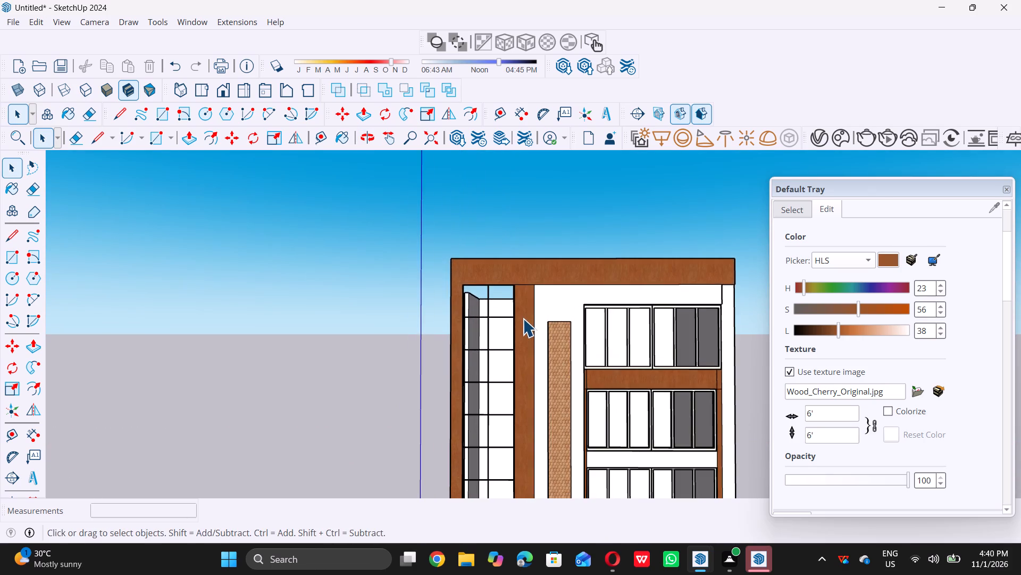
{"action": "scroll", "coordinate": [523, 318], "scroll_direction": "up", "scroll_amount": 8}
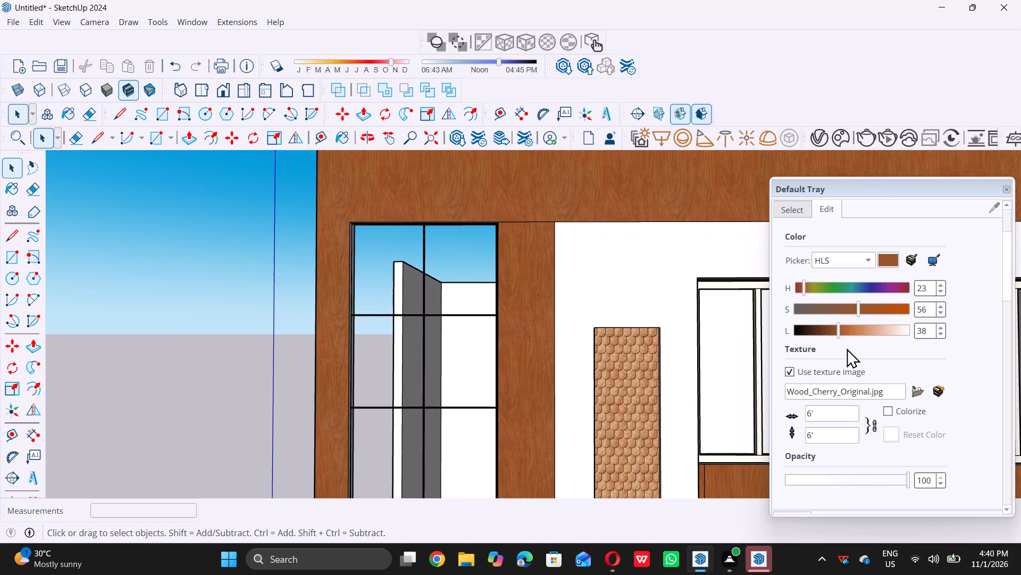
Browse the Wood materials for another facade finish.
{"action": "scroll", "coordinate": [849, 348], "scroll_direction": "down", "scroll_amount": 4}
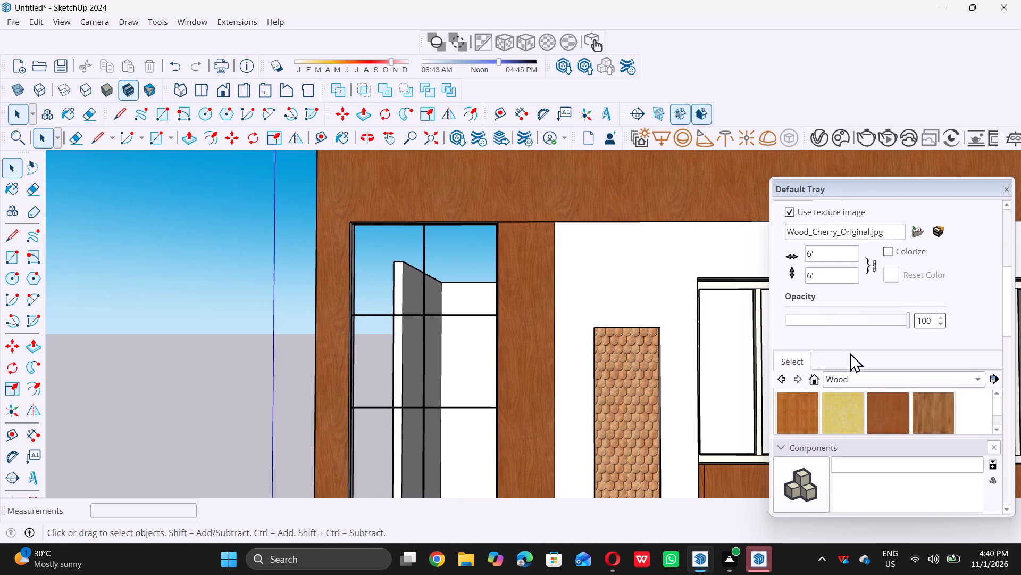
{"action": "scroll", "coordinate": [850, 353], "scroll_direction": "up", "scroll_amount": 10}
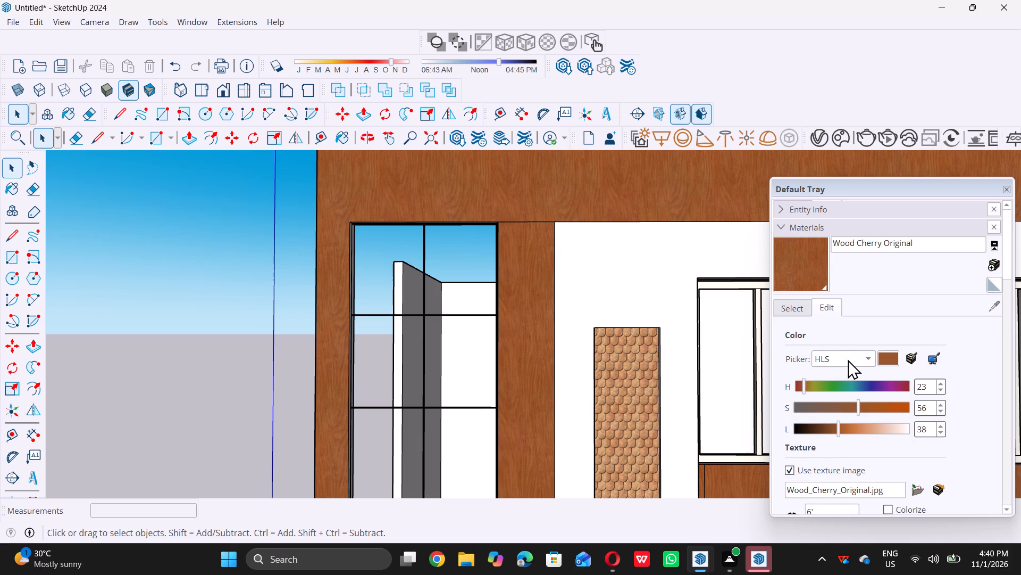
{"action": "scroll", "coordinate": [848, 359], "scroll_direction": "down", "scroll_amount": 10}
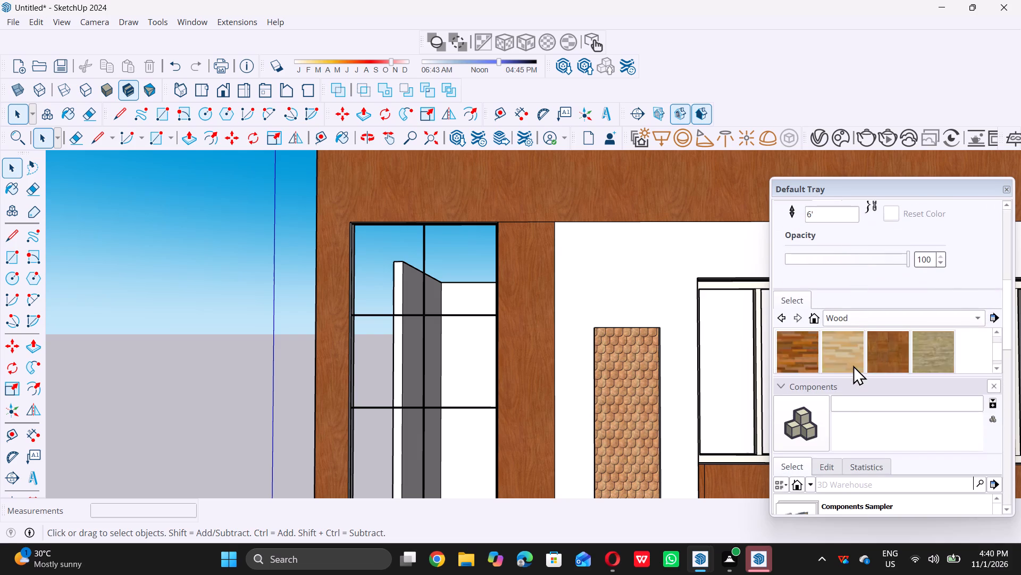
{"action": "scroll", "coordinate": [853, 365], "scroll_direction": "down", "scroll_amount": 4}
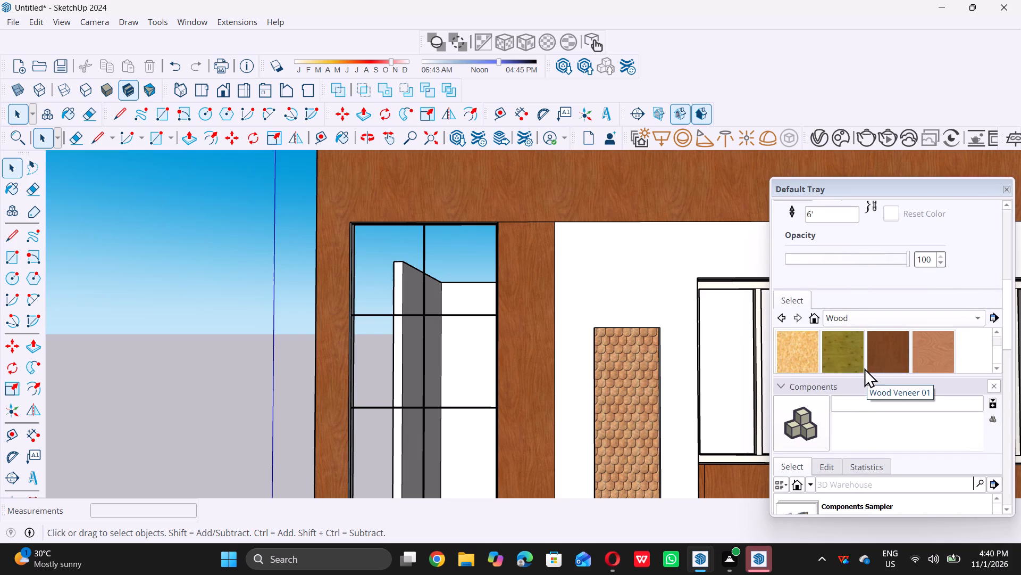
{"action": "scroll", "coordinate": [868, 368], "scroll_direction": "up", "scroll_amount": 14}
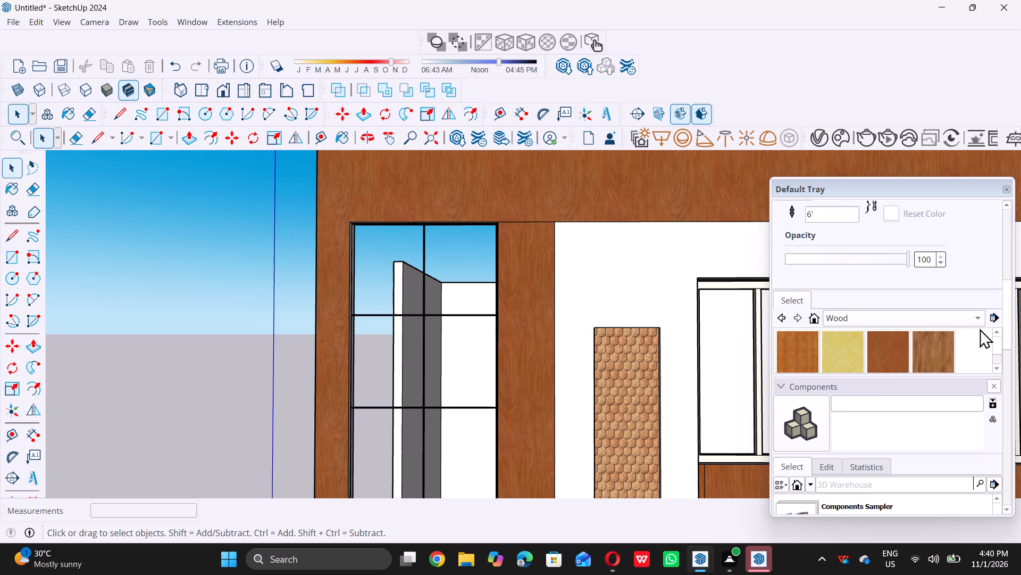
Paint the upper part of the tall gridded glazing with 0098_DodgerBlue from the Colors-Named materials.
{"action": "triple_click", "coordinate": [977, 321]}
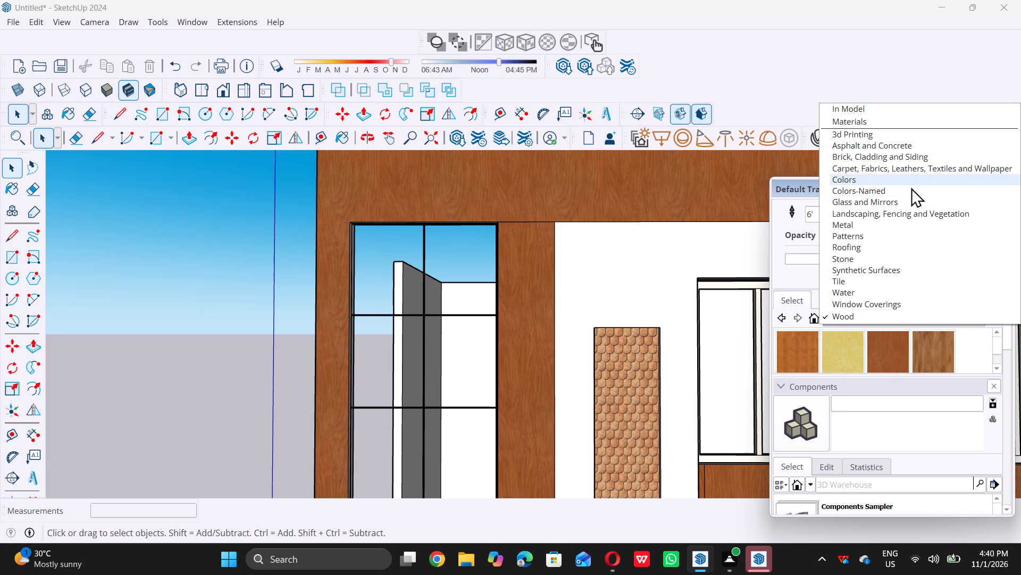
{"action": "double_click", "coordinate": [910, 188]}
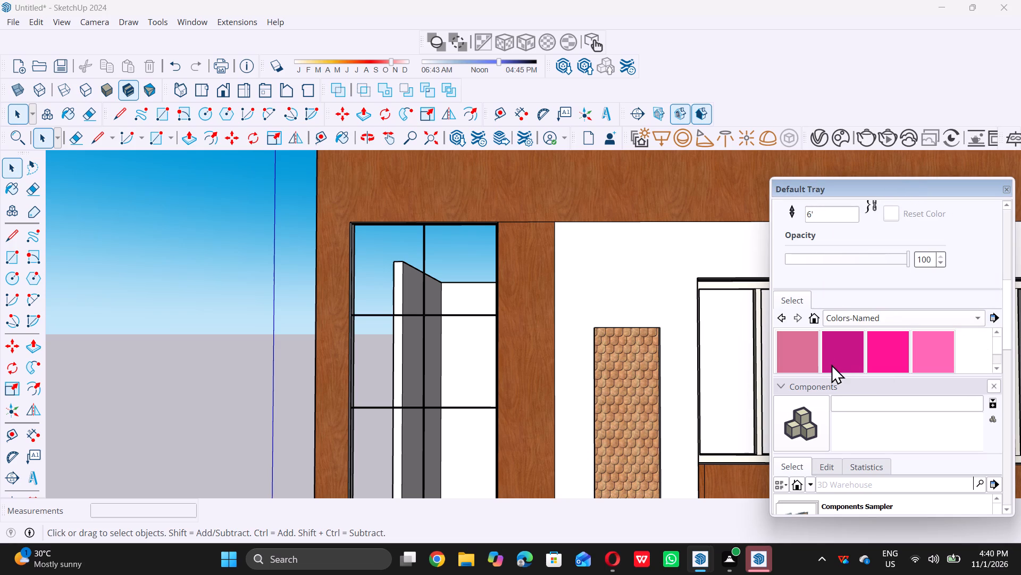
{"action": "scroll", "coordinate": [859, 349], "scroll_direction": "down", "scroll_amount": 8}
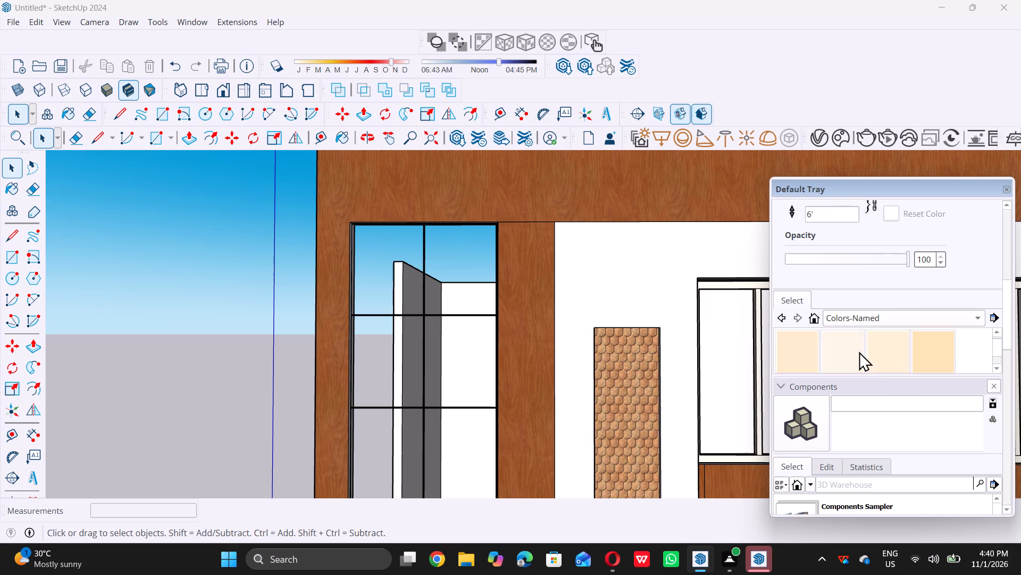
{"action": "scroll", "coordinate": [859, 351], "scroll_direction": "down", "scroll_amount": 18}
{"action": "scroll", "coordinate": [866, 348], "scroll_direction": "up", "scroll_amount": 3}
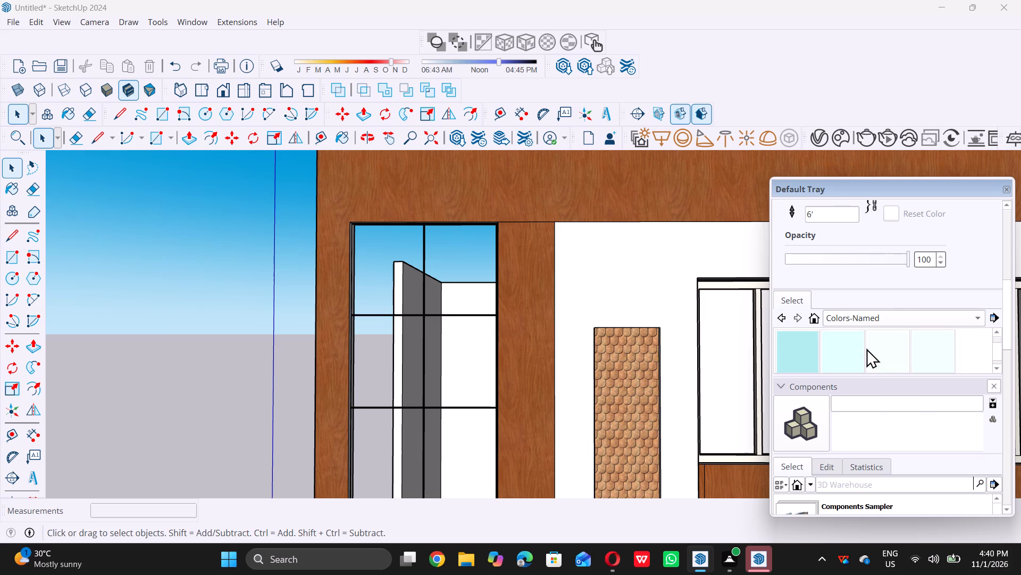
{"action": "scroll", "coordinate": [866, 351], "scroll_direction": "down", "scroll_amount": 8}
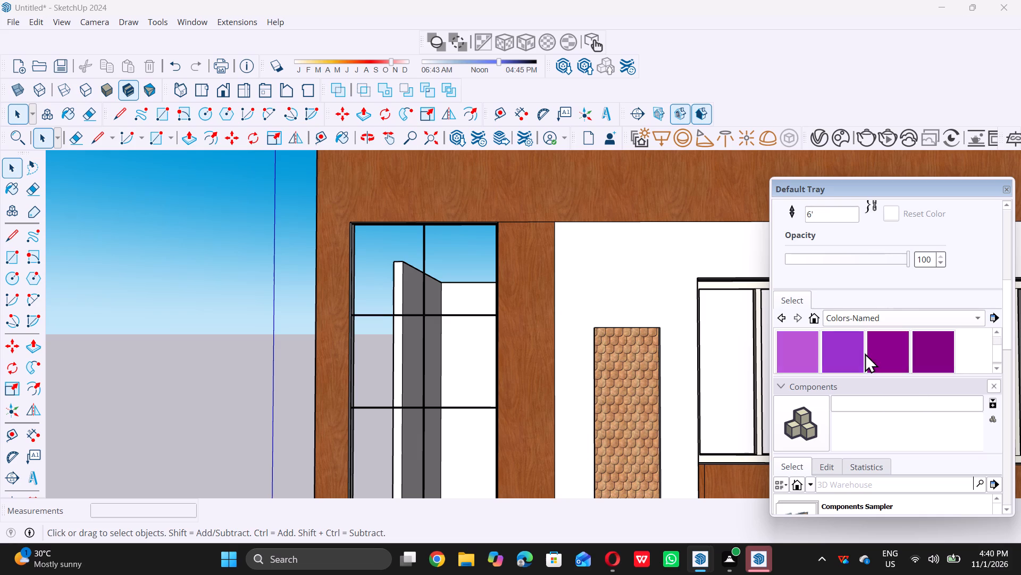
{"action": "scroll", "coordinate": [865, 353], "scroll_direction": "down", "scroll_amount": 11}
{"action": "scroll", "coordinate": [865, 352], "scroll_direction": "up", "scroll_amount": 7}
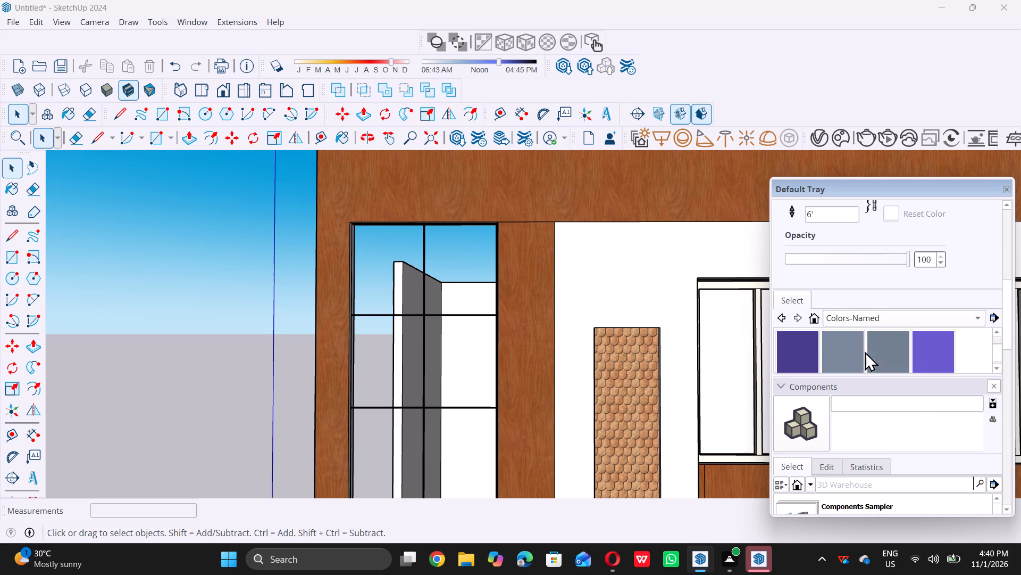
{"action": "scroll", "coordinate": [865, 351], "scroll_direction": "up", "scroll_amount": 10}
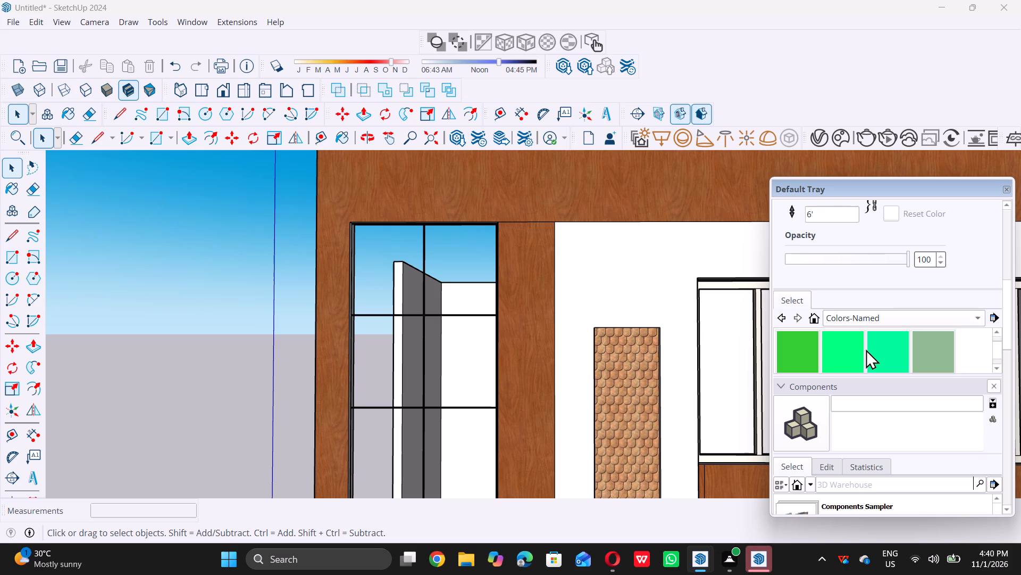
{"action": "scroll", "coordinate": [866, 349], "scroll_direction": "up", "scroll_amount": 20}
{"action": "scroll", "coordinate": [866, 349], "scroll_direction": "up", "scroll_amount": 8}
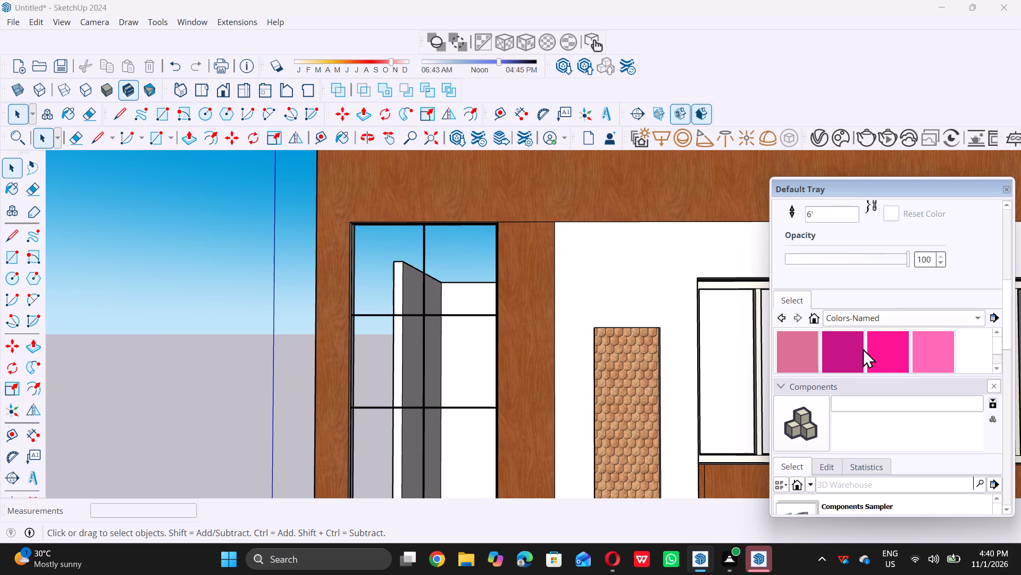
{"action": "scroll", "coordinate": [863, 348], "scroll_direction": "up", "scroll_amount": 8}
{"action": "scroll", "coordinate": [861, 348], "scroll_direction": "down", "scroll_amount": 17}
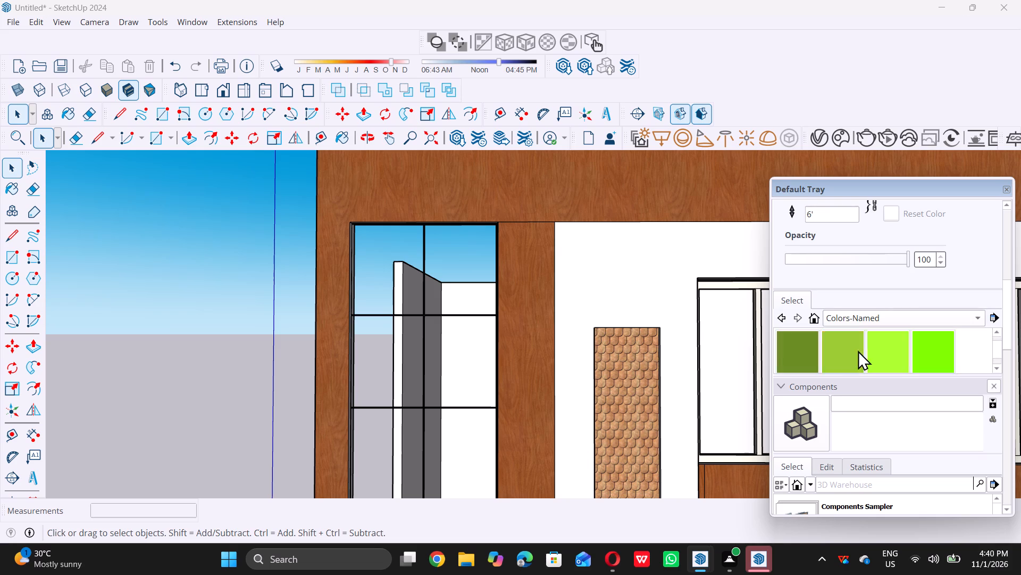
{"action": "scroll", "coordinate": [858, 350], "scroll_direction": "down", "scroll_amount": 6}
{"action": "scroll", "coordinate": [858, 350], "scroll_direction": "up", "scroll_amount": 3}
{"action": "scroll", "coordinate": [858, 350], "scroll_direction": "down", "scroll_amount": 3}
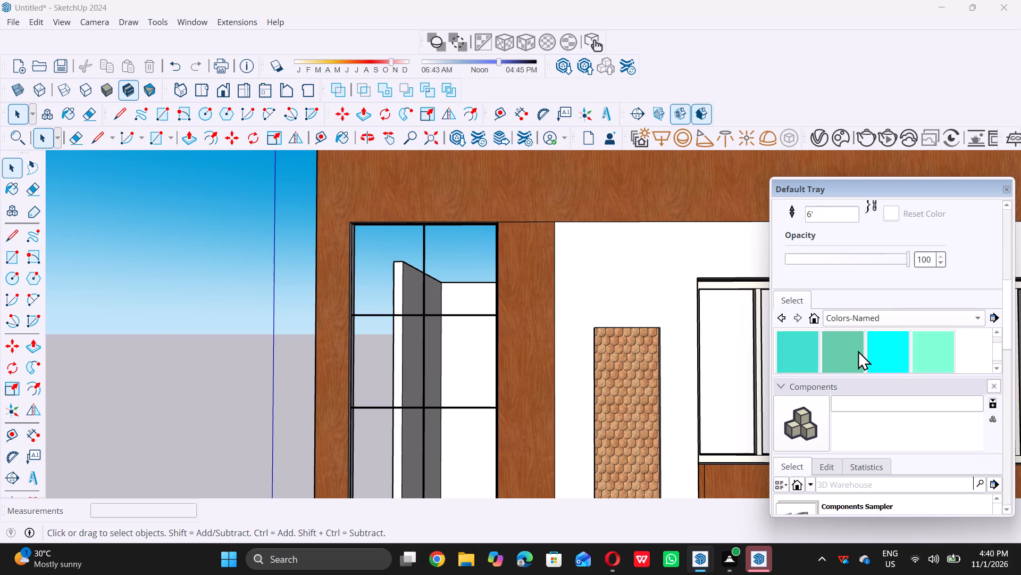
{"action": "scroll", "coordinate": [858, 350], "scroll_direction": "down", "scroll_amount": 4}
{"action": "scroll", "coordinate": [858, 351], "scroll_direction": "up", "scroll_amount": 3}
{"action": "scroll", "coordinate": [857, 352], "scroll_direction": "down", "scroll_amount": 1}
{"action": "left_click", "coordinate": [843, 362]}
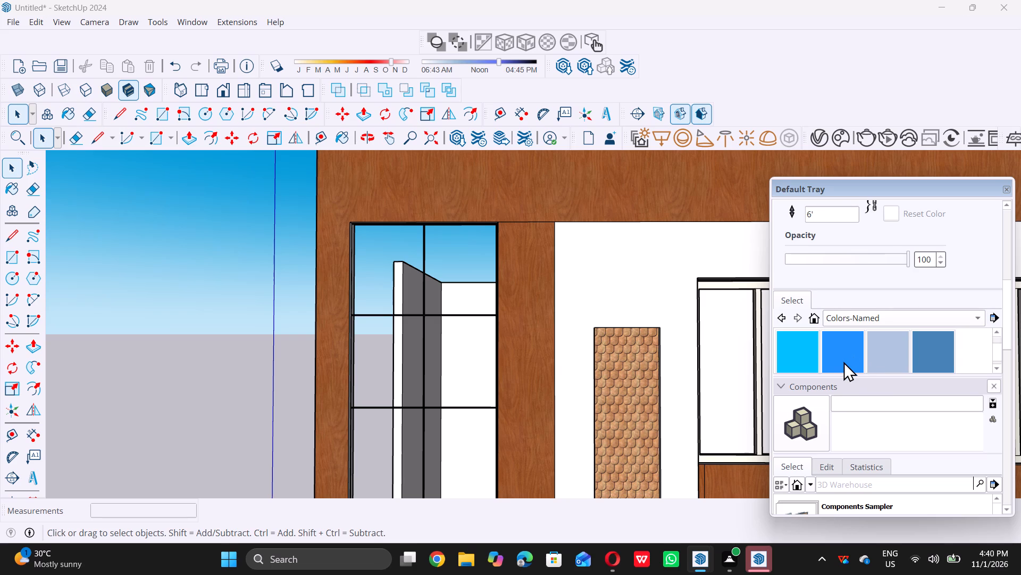
{"action": "triple_click", "coordinate": [389, 336]}
{"action": "left_click", "coordinate": [389, 336]}
{"action": "double_click", "coordinate": [392, 340]}
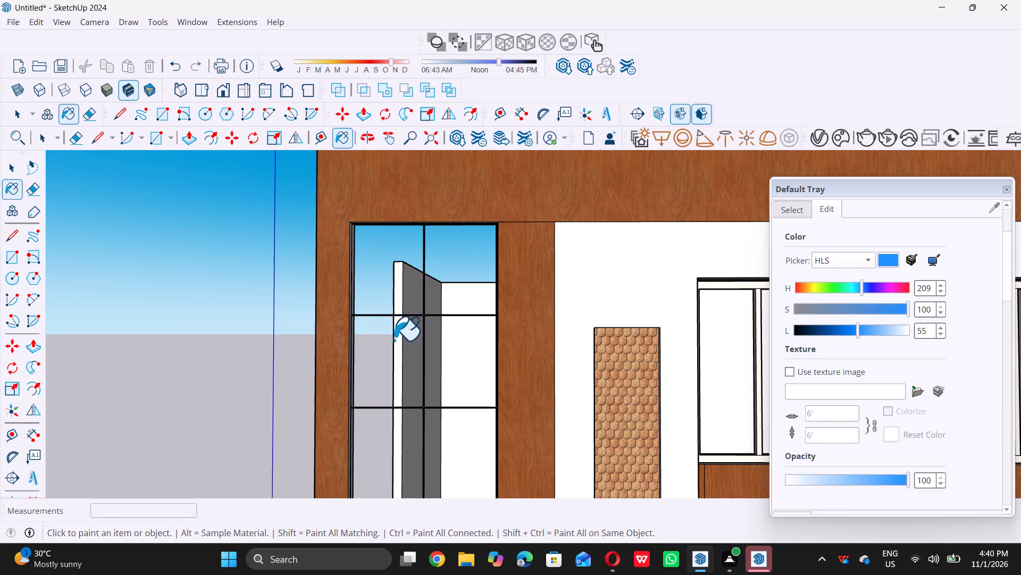
{"action": "double_click", "coordinate": [453, 345]}
{"action": "double_click", "coordinate": [468, 295]}
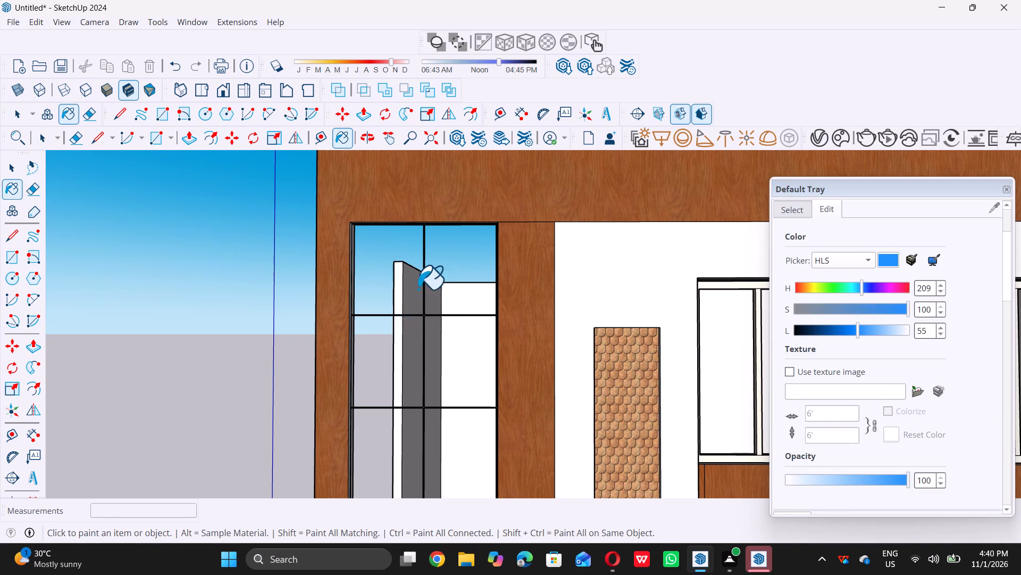
{"action": "double_click", "coordinate": [403, 282]}
{"action": "left_click", "coordinate": [454, 354]}
{"action": "double_click", "coordinate": [475, 276]}
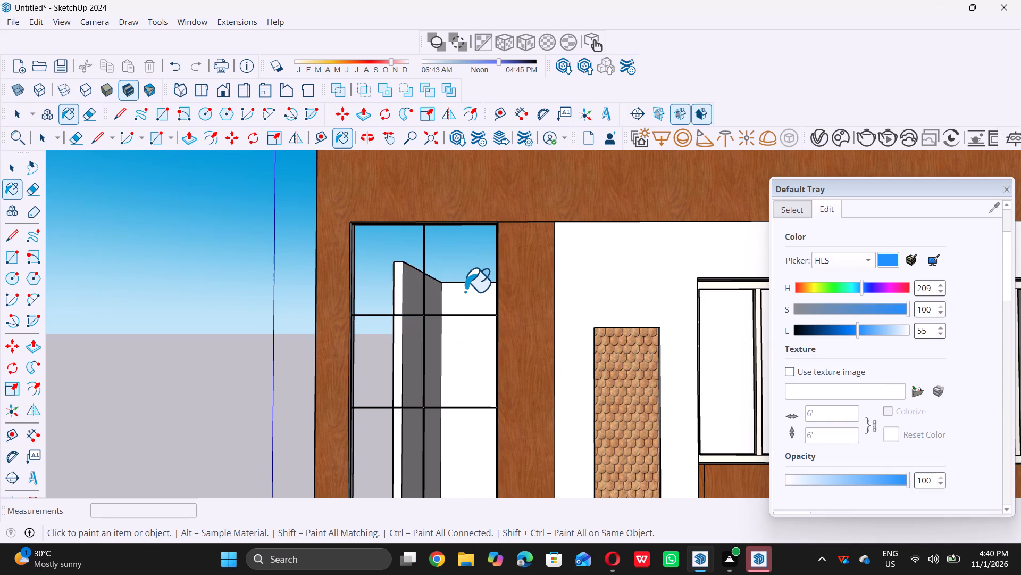
Apply 0098_DodgerBlue to the middle section of the tall gridded glazing inside the cherry wood frame.
{"action": "scroll", "coordinate": [462, 303], "scroll_direction": "down", "scroll_amount": 14}
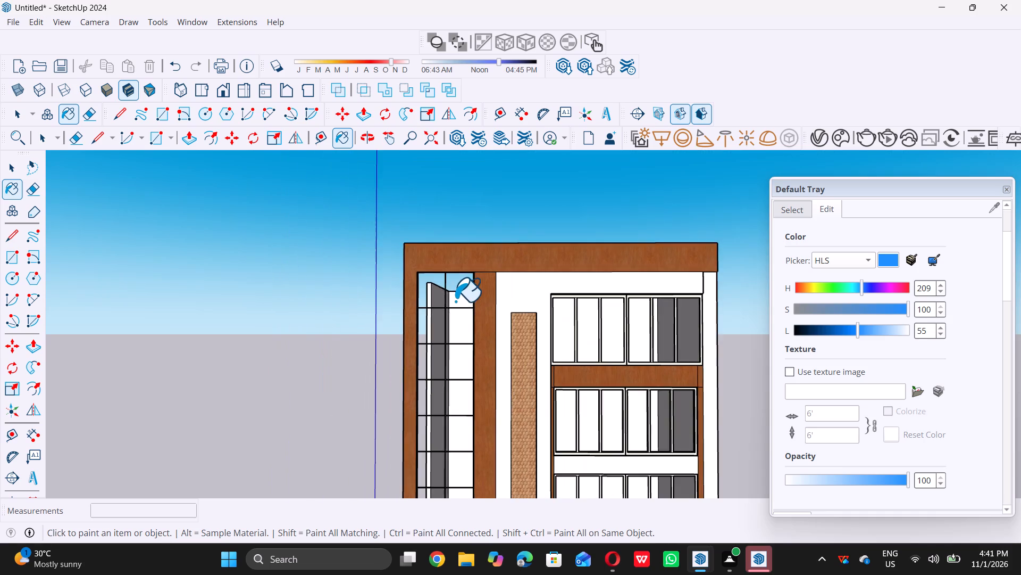
{"action": "scroll", "coordinate": [475, 387], "scroll_direction": "up", "scroll_amount": 14}
{"action": "double_click", "coordinate": [448, 351]}
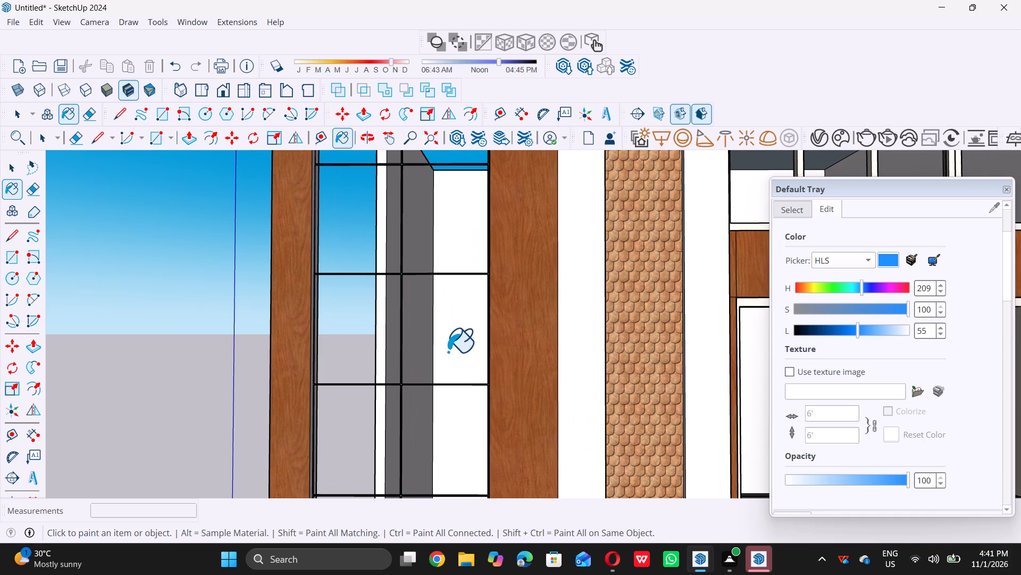
{"action": "scroll", "coordinate": [851, 335], "scroll_direction": "up", "scroll_amount": 5}
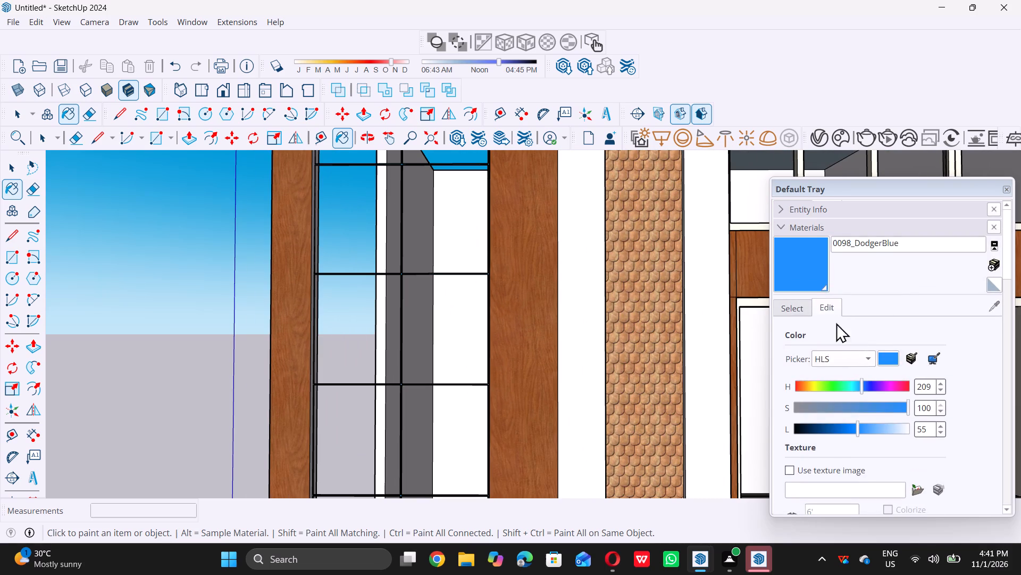
{"action": "double_click", "coordinate": [798, 270]}
{"action": "double_click", "coordinate": [445, 342]}
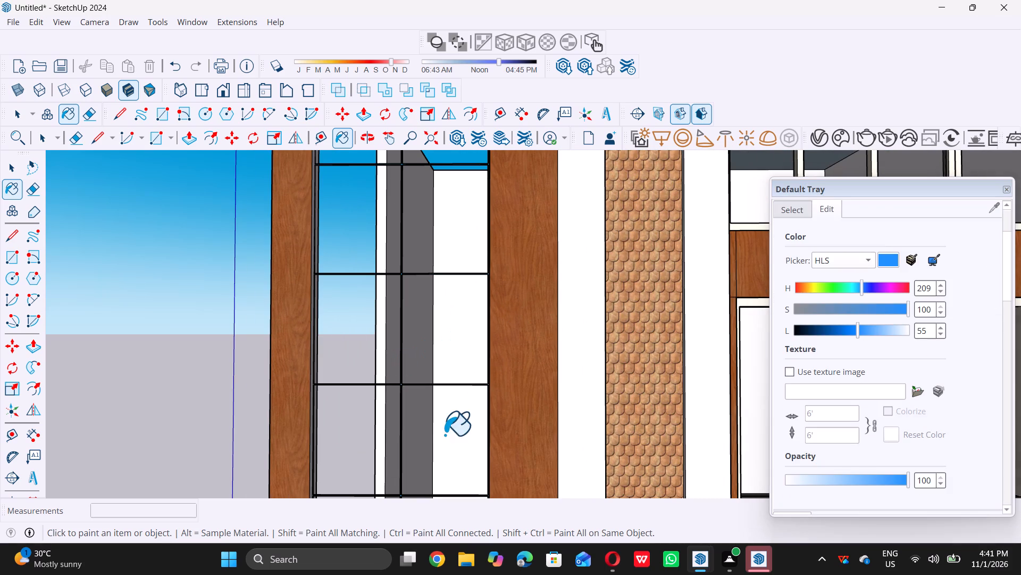
{"action": "left_click", "coordinate": [445, 439]}
{"action": "left_click_drag", "start_coordinate": [359, 434], "coordinate": [361, 429]}
{"action": "left_click", "coordinate": [363, 426]}
{"action": "triple_click", "coordinate": [345, 335]}
Apply 0098_DodgerBlue to the lower section of the tall gridded glazing and leave the Paint Bucket.
{"action": "scroll", "coordinate": [350, 333], "scroll_direction": "down", "scroll_amount": 12}
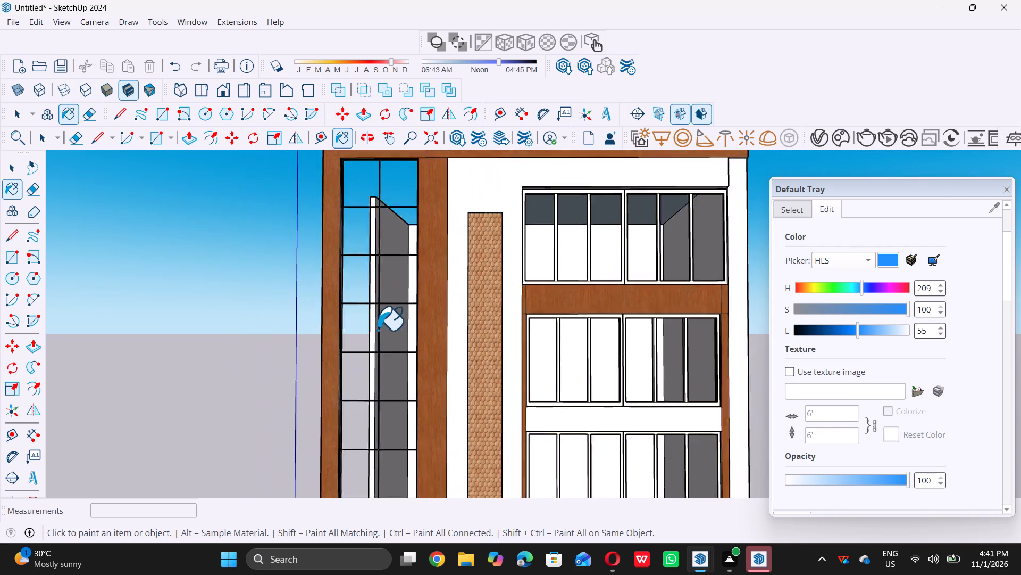
{"action": "scroll", "coordinate": [380, 331], "scroll_direction": "down", "scroll_amount": 10}
{"action": "scroll", "coordinate": [390, 393], "scroll_direction": "up", "scroll_amount": 10}
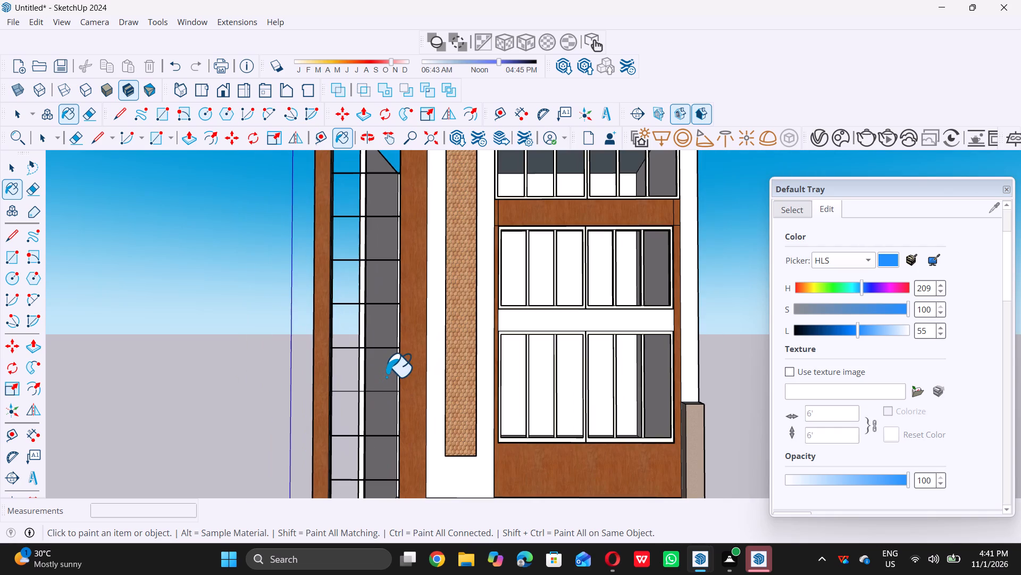
{"action": "double_click", "coordinate": [386, 376]}
{"action": "left_click_drag", "start_coordinate": [374, 424], "coordinate": [375, 420]}
{"action": "double_click", "coordinate": [349, 414]}
{"action": "double_click", "coordinate": [346, 369]}
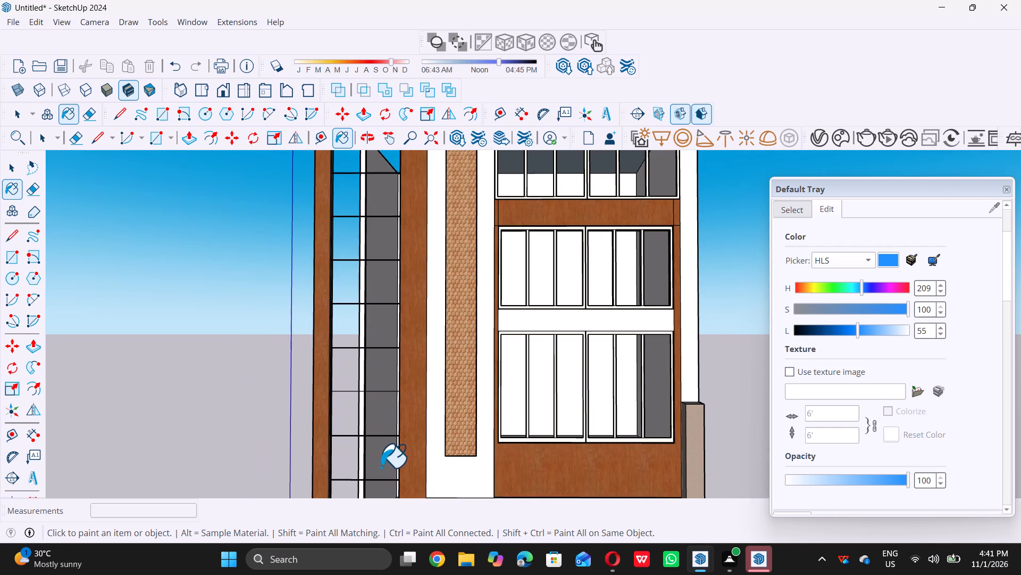
{"action": "left_click", "coordinate": [381, 467]}
{"action": "left_click", "coordinate": [338, 469]}
{"action": "scroll", "coordinate": [381, 421], "scroll_direction": "down", "scroll_amount": 10}
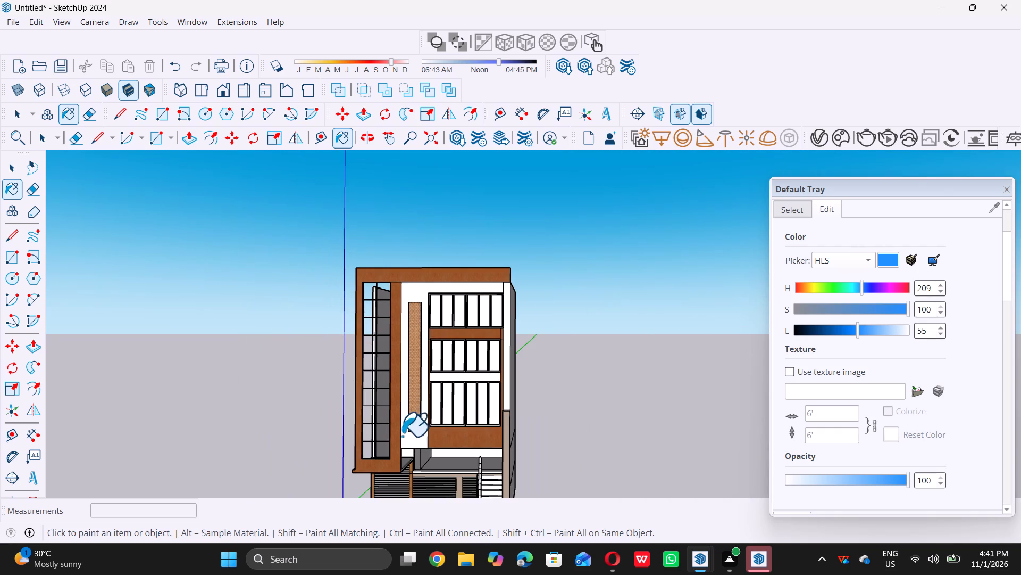
{"action": "key", "text": "space"}
Examine the tall glazing's side bar and the thin line crossing its opening, close up beside the cherry wood frame.
{"action": "scroll", "coordinate": [476, 428], "scroll_direction": "down", "scroll_amount": 10}
{"action": "middle_click_drag", "start_coordinate": [507, 419], "coordinate": [529, 413]}
{"action": "scroll", "coordinate": [452, 410], "scroll_direction": "up", "scroll_amount": 11}
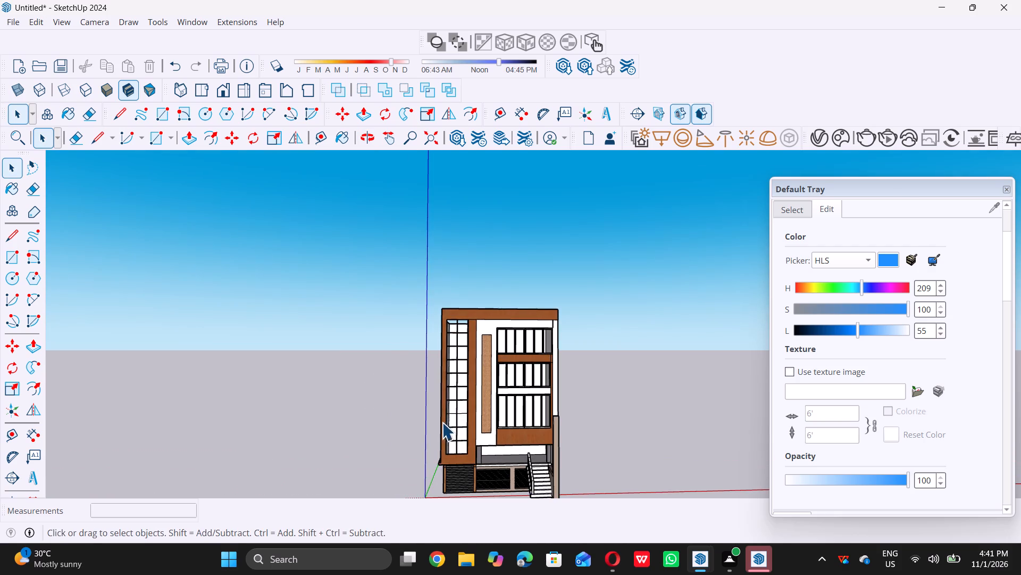
{"action": "scroll", "coordinate": [451, 413], "scroll_direction": "up", "scroll_amount": 20}
{"action": "scroll", "coordinate": [451, 413], "scroll_direction": "up", "scroll_amount": 4}
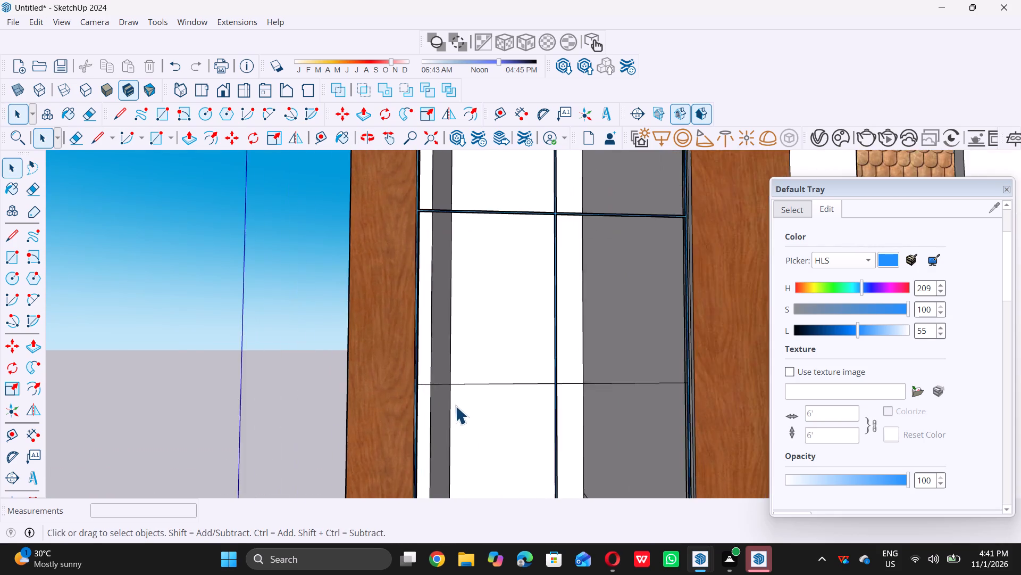
{"action": "scroll", "coordinate": [455, 406], "scroll_direction": "up", "scroll_amount": 2}
{"action": "middle_click_drag", "start_coordinate": [460, 405], "coordinate": [371, 478]}
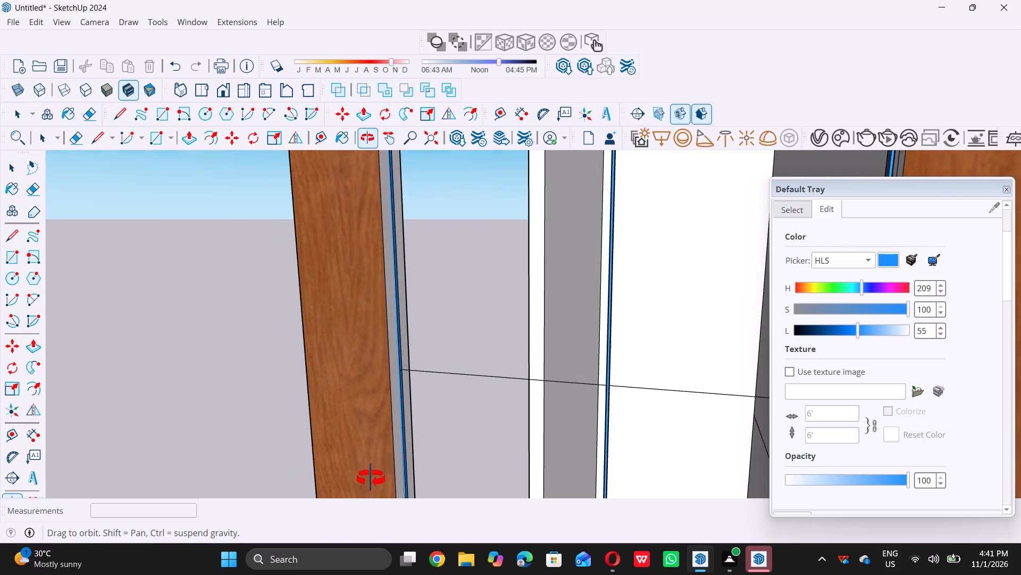
{"action": "middle_click_drag", "start_coordinate": [371, 478], "coordinate": [362, 496]}
{"action": "scroll", "coordinate": [408, 408], "scroll_direction": "up", "scroll_amount": 5}
{"action": "scroll", "coordinate": [404, 356], "scroll_direction": "up", "scroll_amount": 7}
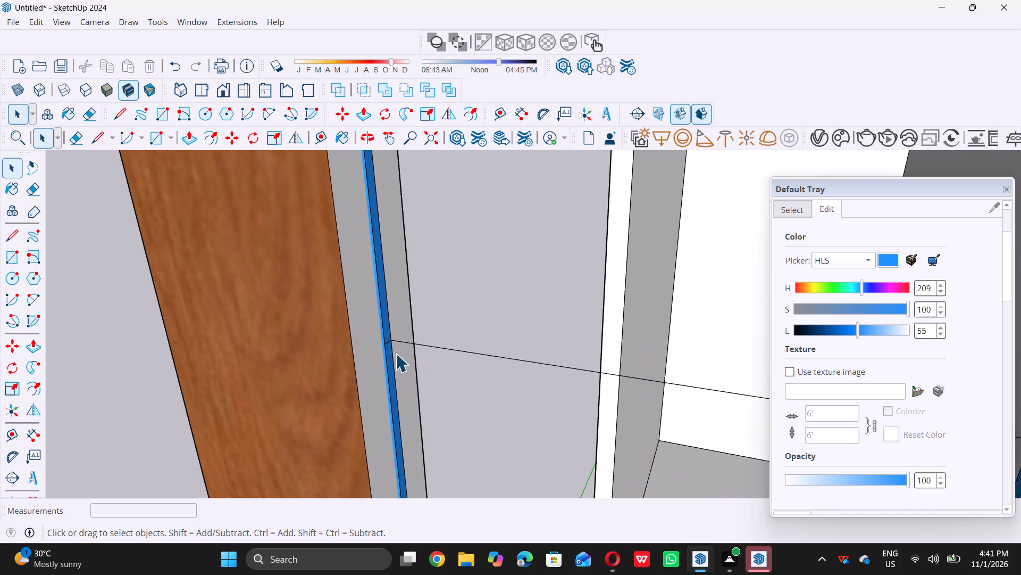
{"action": "scroll", "coordinate": [396, 354], "scroll_direction": "up", "scroll_amount": 13}
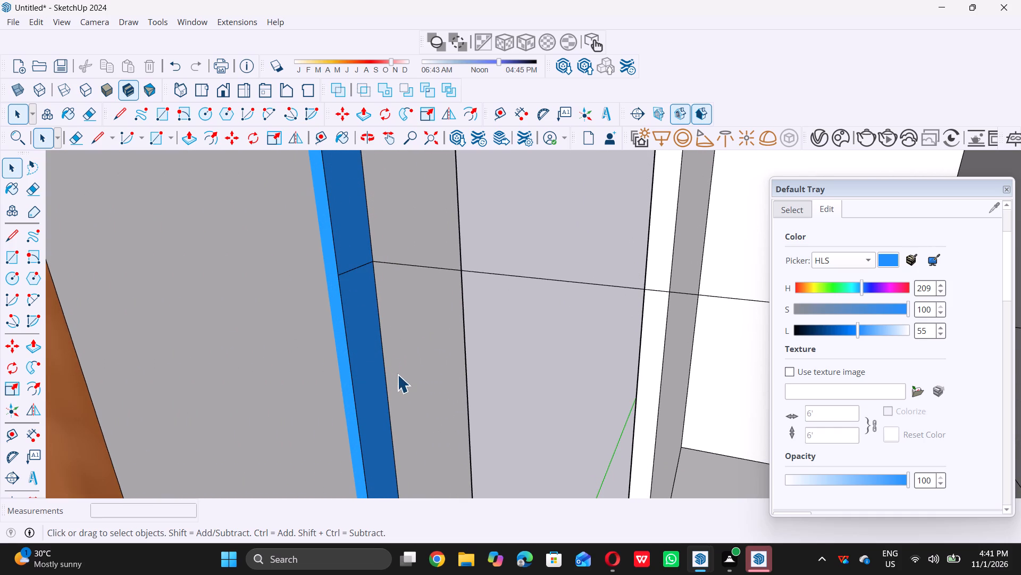
{"action": "scroll", "coordinate": [397, 374], "scroll_direction": "down", "scroll_amount": 14}
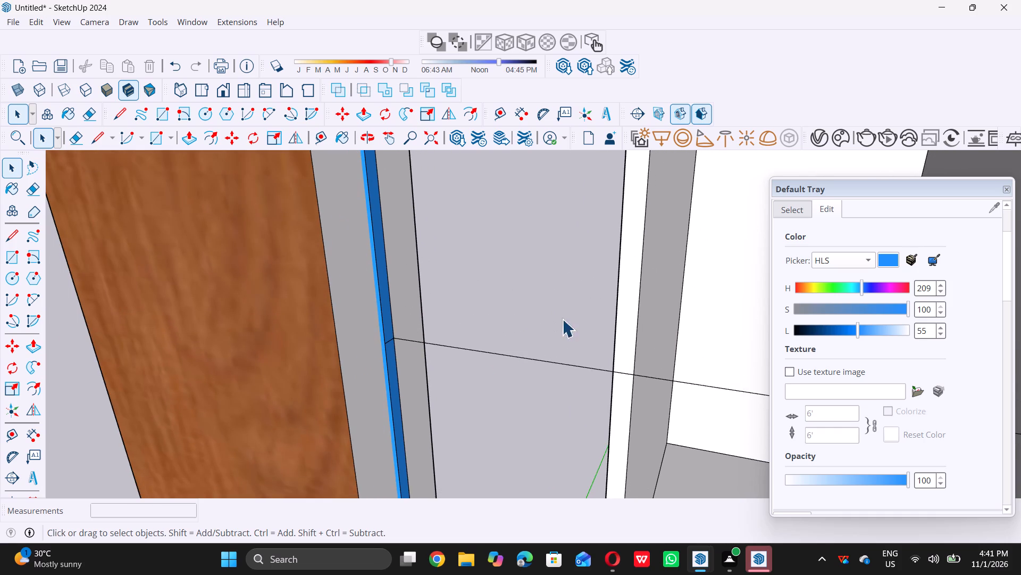
{"action": "scroll", "coordinate": [562, 319], "scroll_direction": "up", "scroll_amount": 10}
{"action": "scroll", "coordinate": [585, 316], "scroll_direction": "down", "scroll_amount": 9}
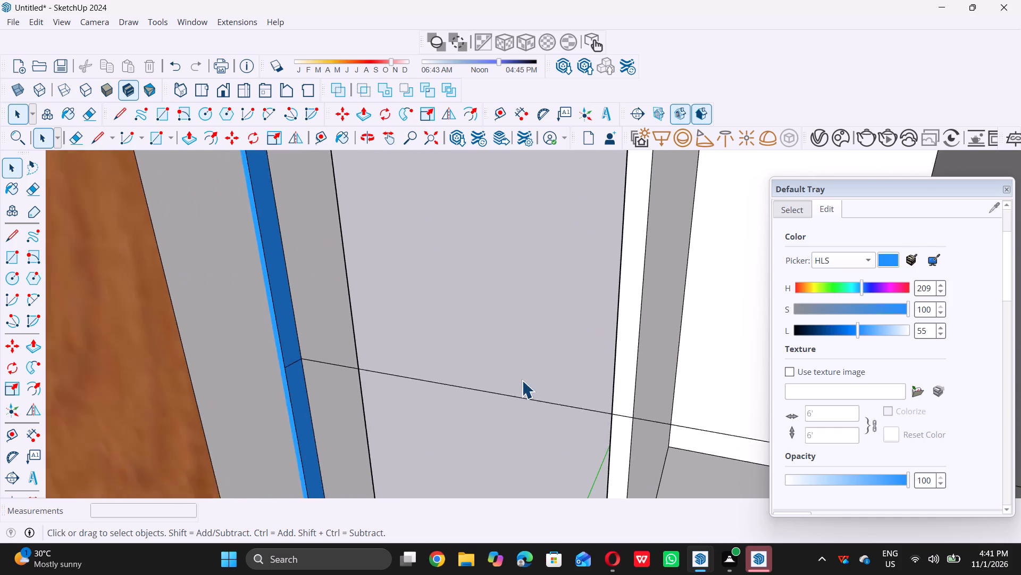
{"action": "scroll", "coordinate": [522, 380], "scroll_direction": "down", "scroll_amount": 7}
{"action": "scroll", "coordinate": [516, 395], "scroll_direction": "up", "scroll_amount": 1}
{"action": "scroll", "coordinate": [515, 397], "scroll_direction": "down", "scroll_amount": 20}
{"action": "scroll", "coordinate": [515, 397], "scroll_direction": "down", "scroll_amount": 1}
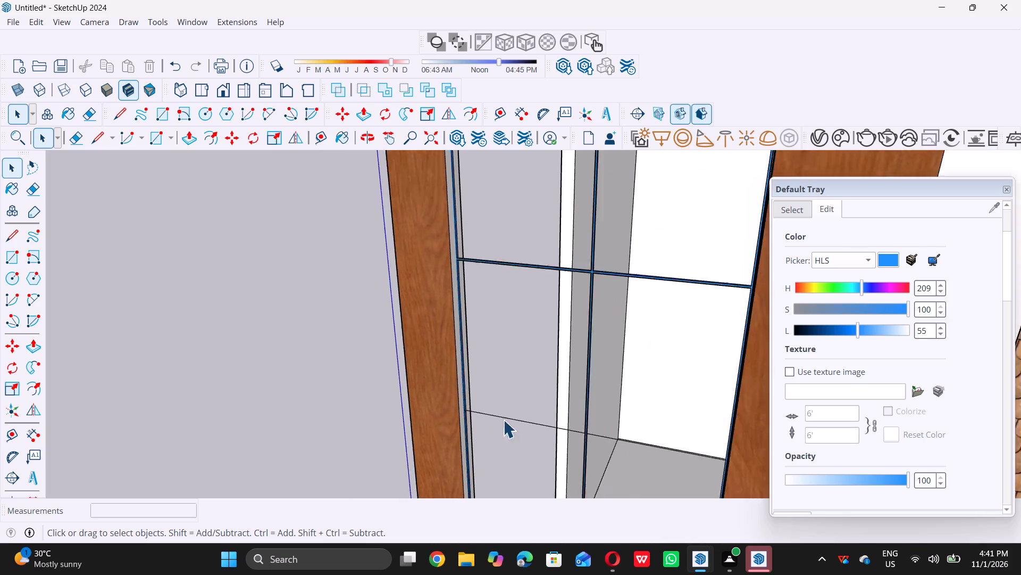
Draw a rectangle about 3' 11" by 4' 11" filling the top-left pane opening of the tall gridded glazing.
{"action": "scroll", "coordinate": [503, 420], "scroll_direction": "down", "scroll_amount": 5}
{"action": "scroll", "coordinate": [555, 380], "scroll_direction": "down", "scroll_amount": 12}
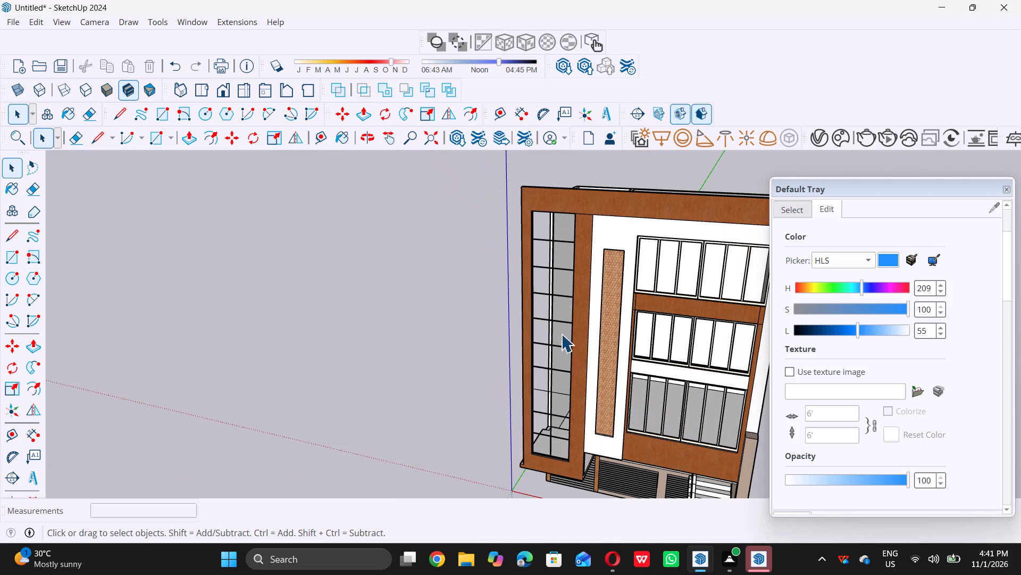
{"action": "middle_click_drag", "start_coordinate": [571, 219], "coordinate": [608, 225]}
{"action": "scroll", "coordinate": [563, 235], "scroll_direction": "up", "scroll_amount": 10}
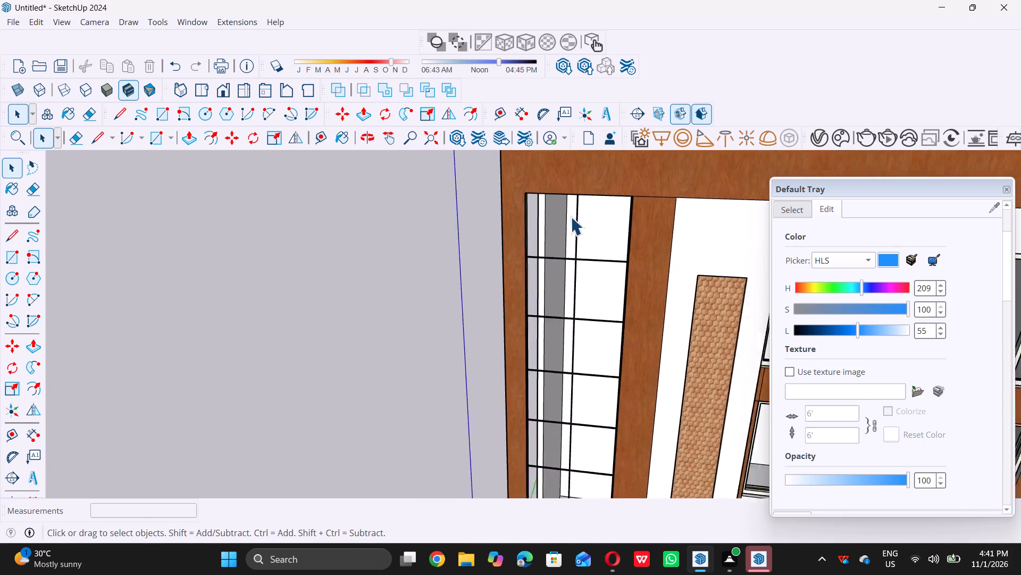
{"action": "scroll", "coordinate": [571, 217], "scroll_direction": "up", "scroll_amount": 10}
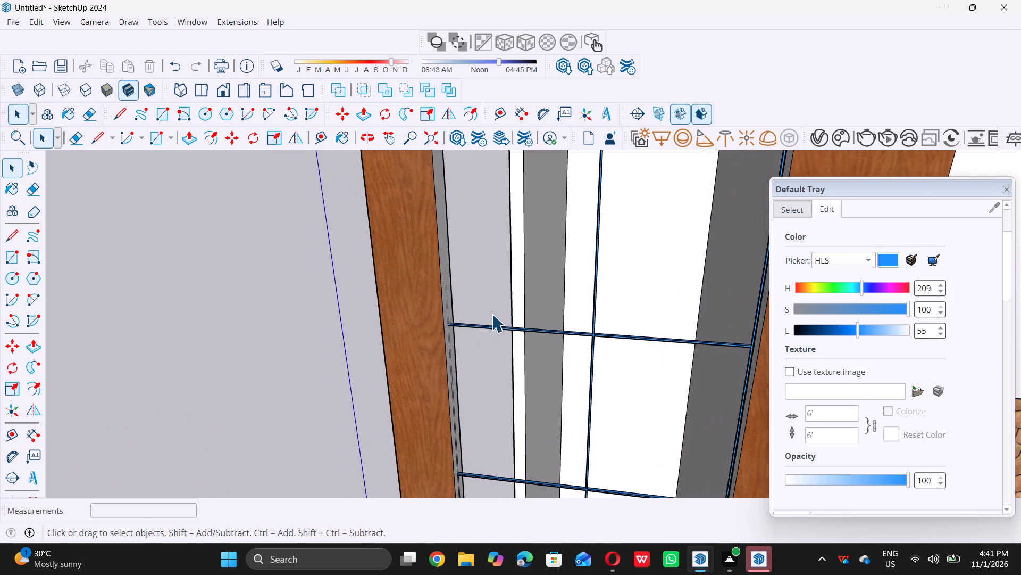
{"action": "scroll", "coordinate": [491, 314], "scroll_direction": "up", "scroll_amount": 12}
{"action": "scroll", "coordinate": [432, 342], "scroll_direction": "up", "scroll_amount": 5}
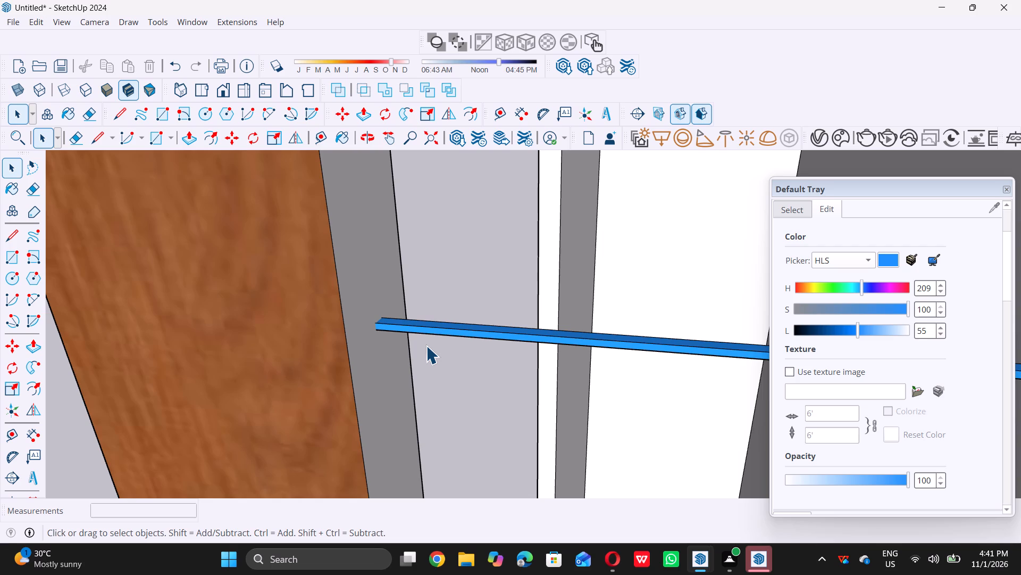
{"action": "scroll", "coordinate": [426, 346], "scroll_direction": "up", "scroll_amount": 6}
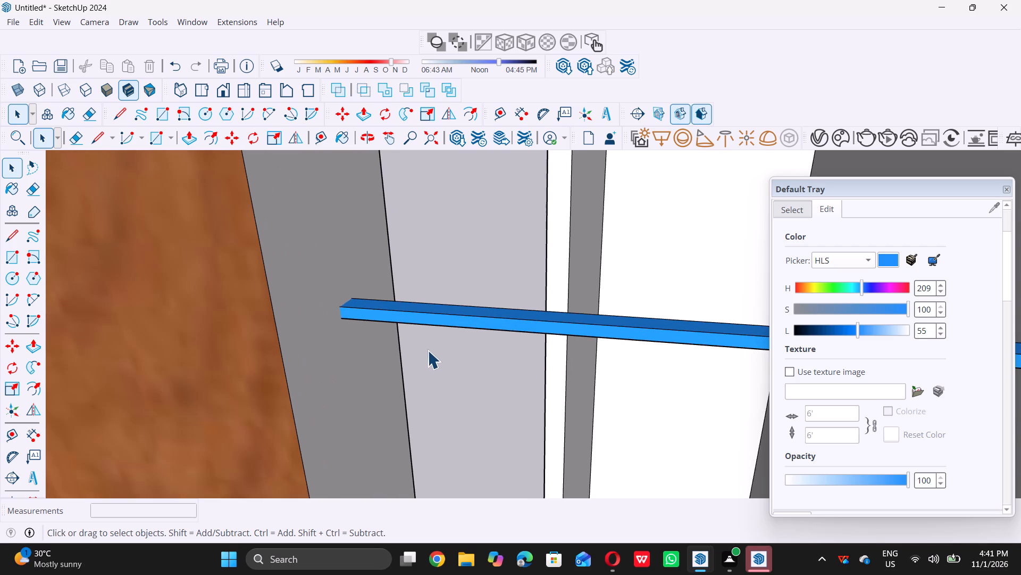
{"action": "key", "text": "r"}
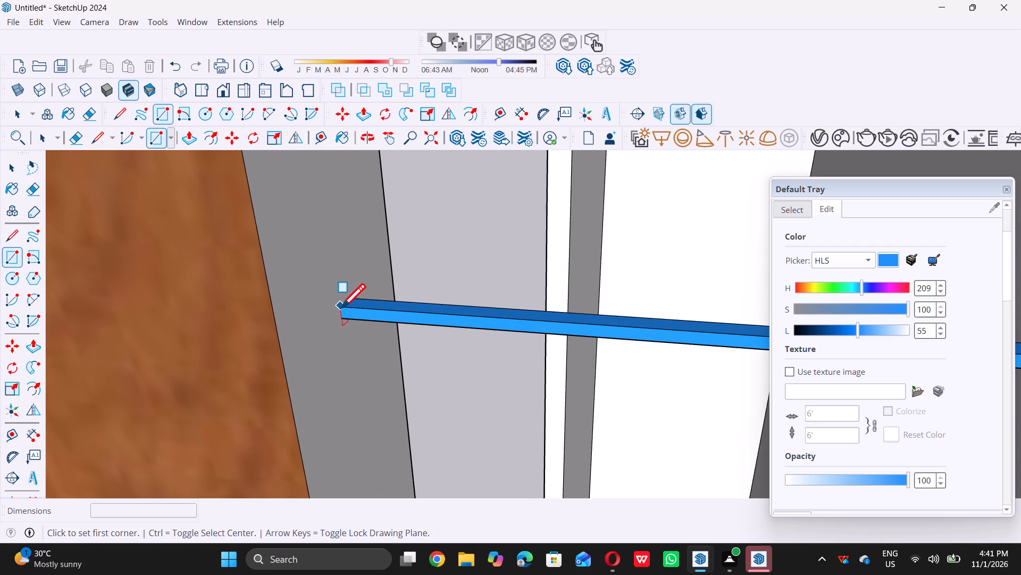
{"action": "double_click", "coordinate": [341, 308]}
{"action": "scroll", "coordinate": [341, 307], "scroll_direction": "down", "scroll_amount": 15}
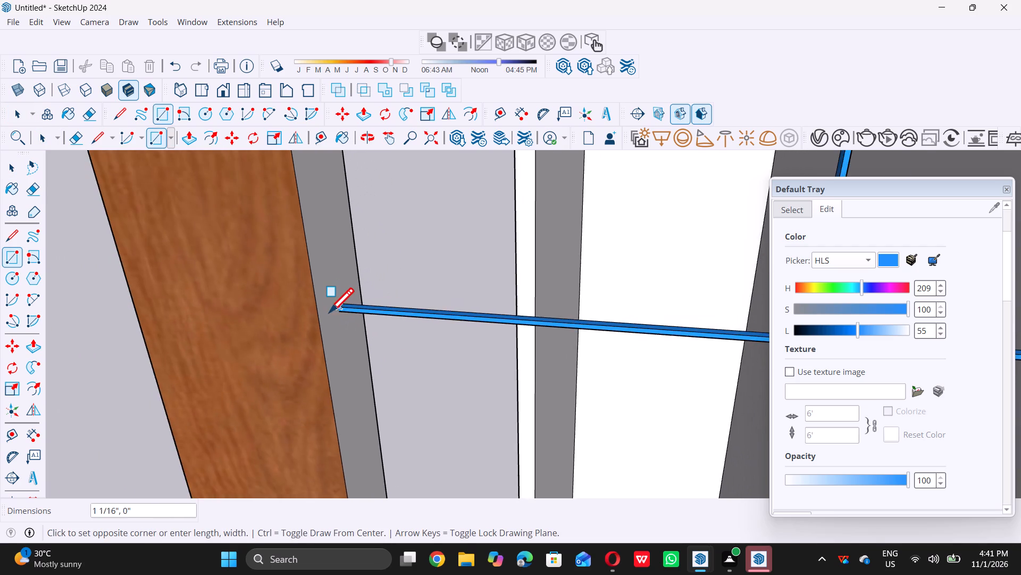
{"action": "scroll", "coordinate": [329, 312], "scroll_direction": "down", "scroll_amount": 20}
{"action": "scroll", "coordinate": [329, 312], "scroll_direction": "down", "scroll_amount": 4}
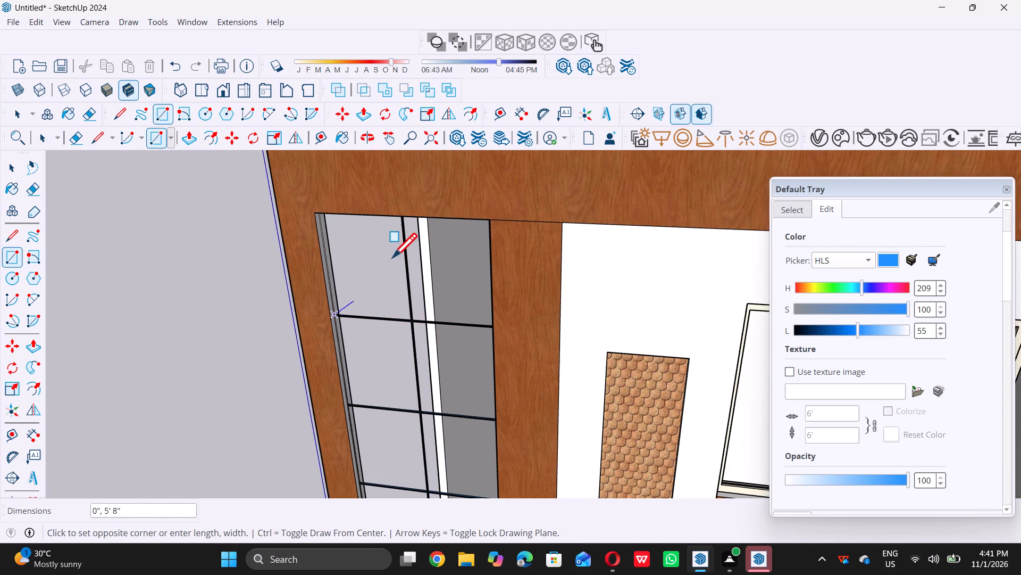
{"action": "scroll", "coordinate": [390, 238], "scroll_direction": "up", "scroll_amount": 9}
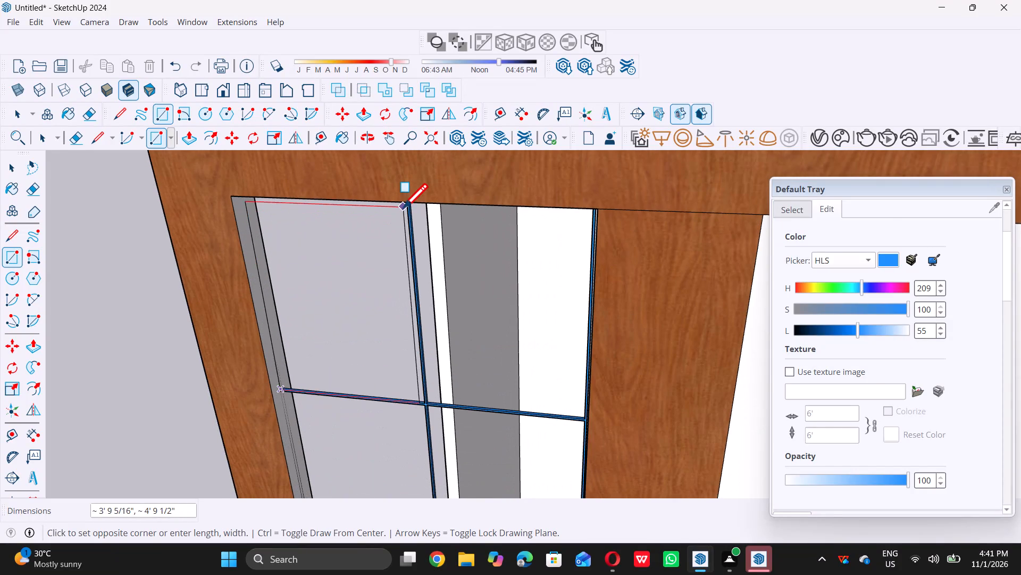
{"action": "middle_click_drag", "start_coordinate": [407, 205], "coordinate": [439, 184]}
{"action": "middle_click_drag", "start_coordinate": [390, 229], "coordinate": [390, 176]}
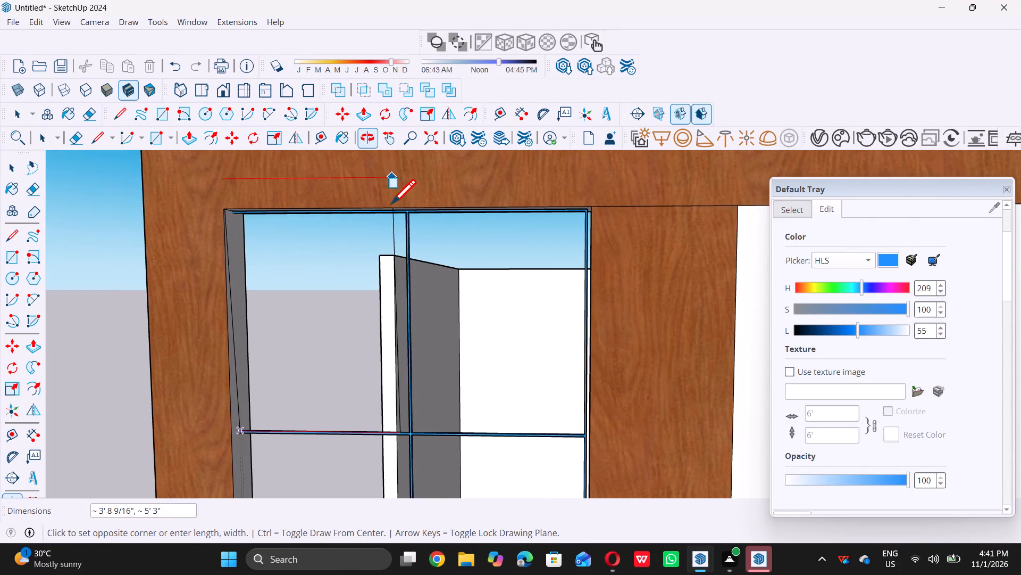
{"action": "scroll", "coordinate": [395, 208], "scroll_direction": "up", "scroll_amount": 5}
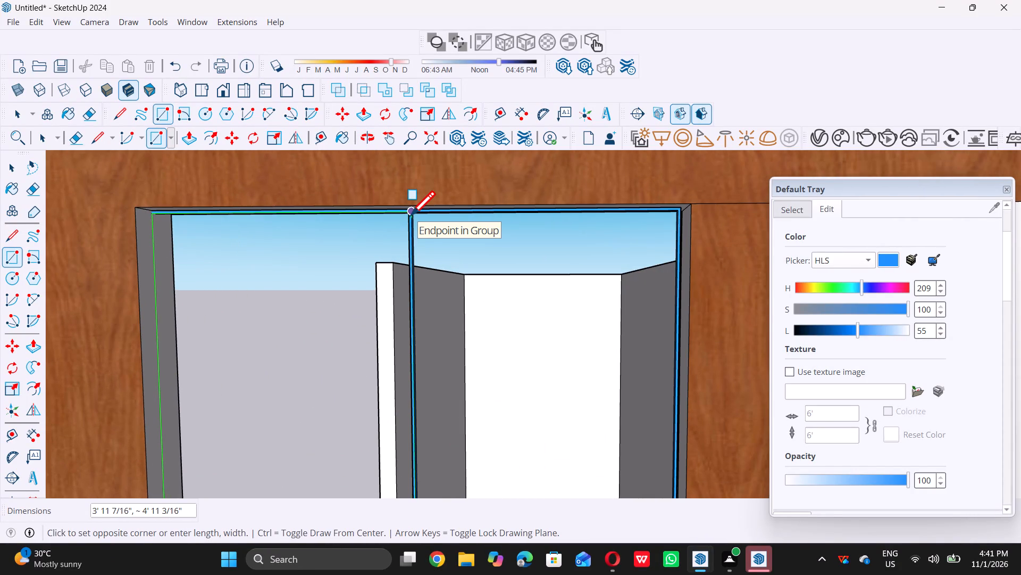
{"action": "double_click", "coordinate": [411, 215]}
Draw a rectangle about 4' 11" by 3' 10 3/4" filling the top-right pane opening of the tall glazing, and leave the Rectangle tool.
{"action": "scroll", "coordinate": [411, 215], "scroll_direction": "down", "scroll_amount": 8}
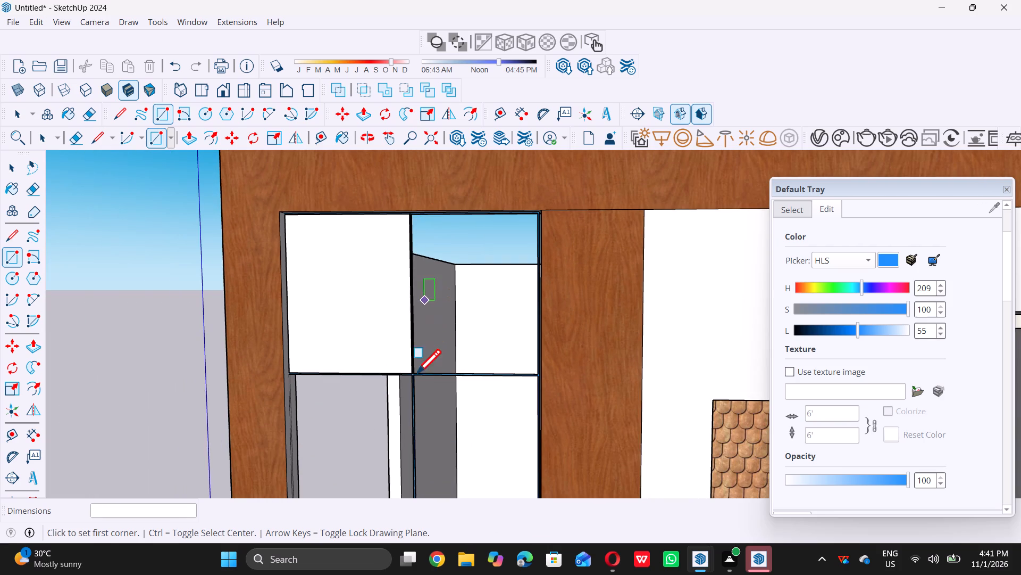
{"action": "scroll", "coordinate": [414, 381], "scroll_direction": "up", "scroll_amount": 18}
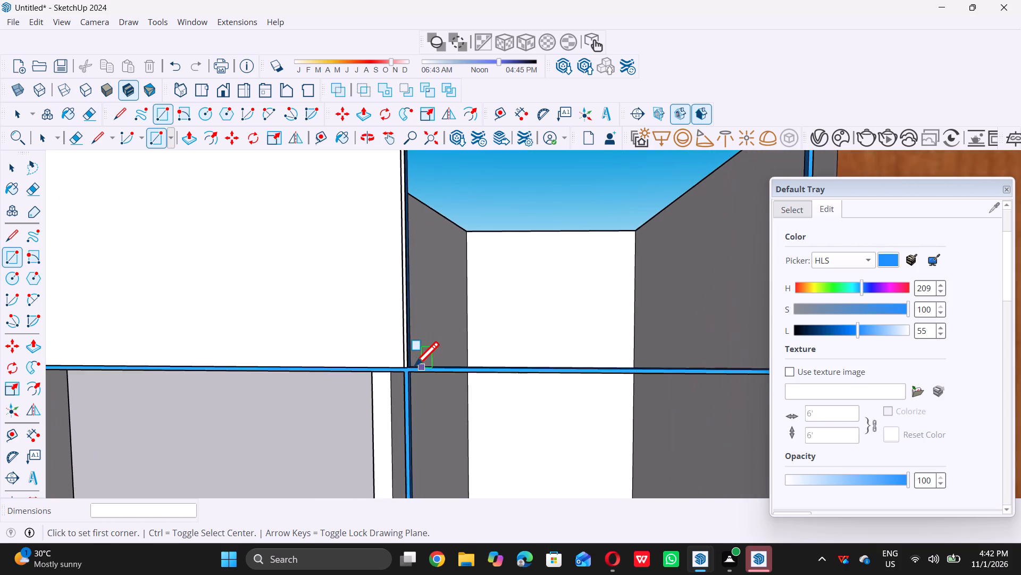
{"action": "double_click", "coordinate": [407, 367]}
{"action": "scroll", "coordinate": [407, 367], "scroll_direction": "down", "scroll_amount": 2}
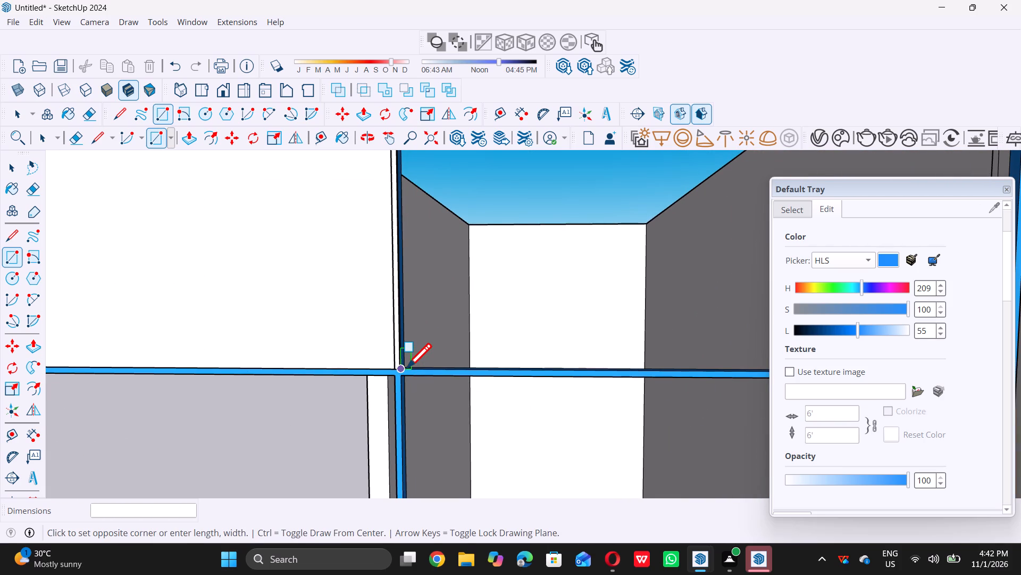
{"action": "scroll", "coordinate": [407, 367], "scroll_direction": "down", "scroll_amount": 16}
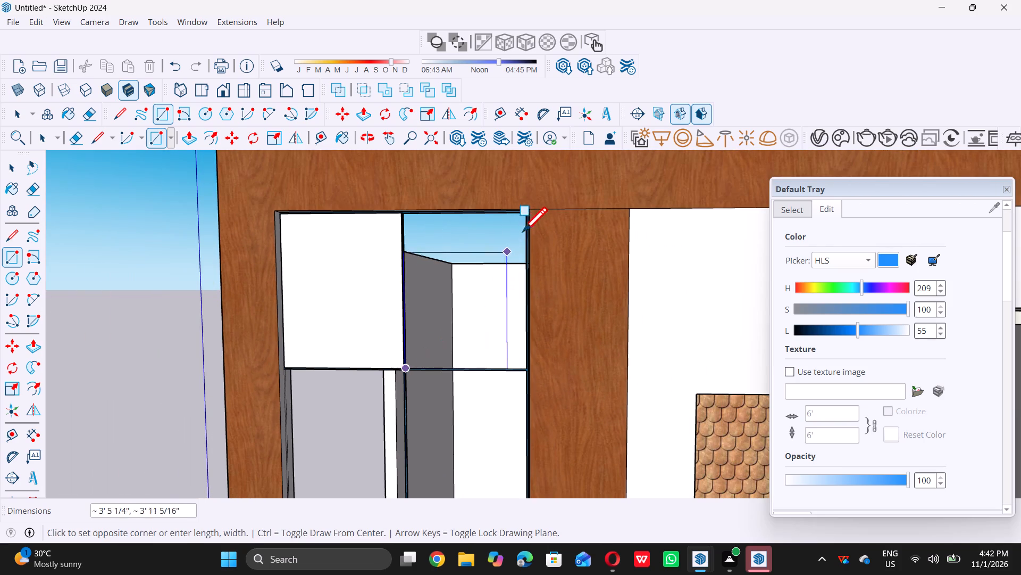
{"action": "double_click", "coordinate": [526, 215]}
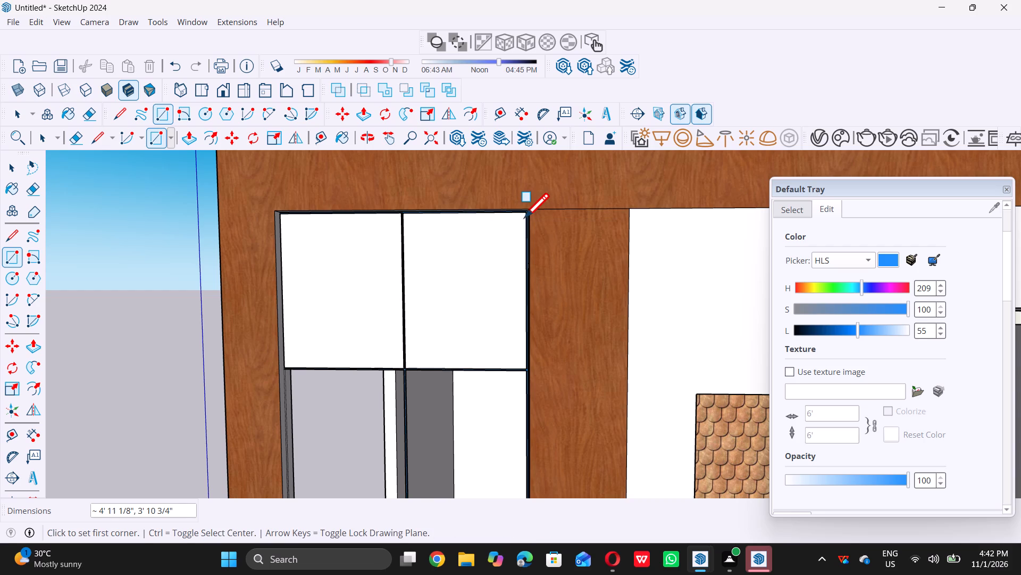
{"action": "key", "text": "space"}
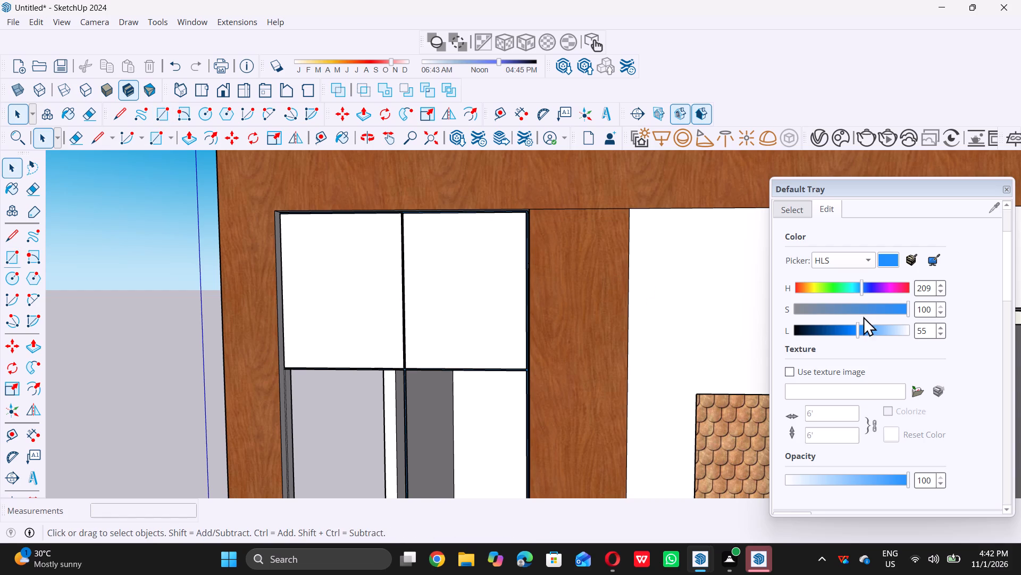
Paint both new panes in the top row of the tall glazing with 0098_DodgerBlue.
{"action": "scroll", "coordinate": [853, 308], "scroll_direction": "up", "scroll_amount": 4}
{"action": "left_click", "coordinate": [810, 269]}
{"action": "left_click", "coordinate": [493, 285]}
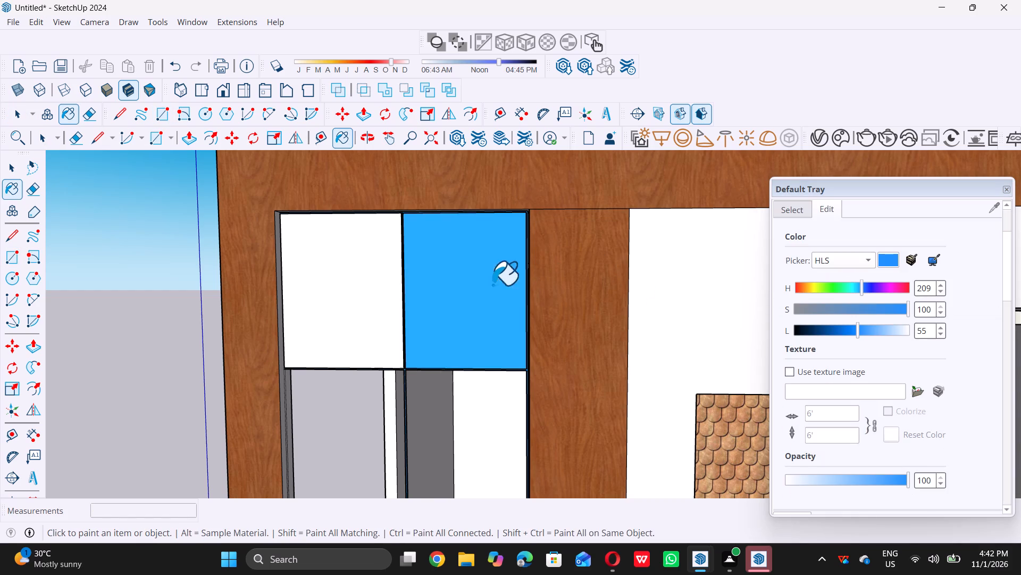
{"action": "left_click", "coordinate": [368, 282]}
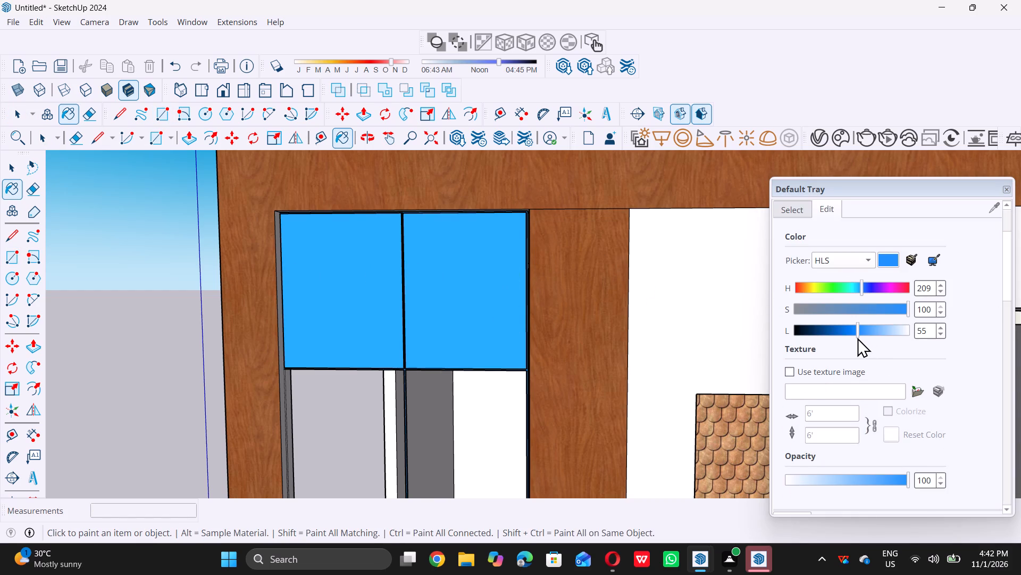
Mute the blue glazing material by setting its HLS lightness to 43 and saturation to 39.
{"action": "left_click_drag", "start_coordinate": [857, 333], "coordinate": [828, 326]}
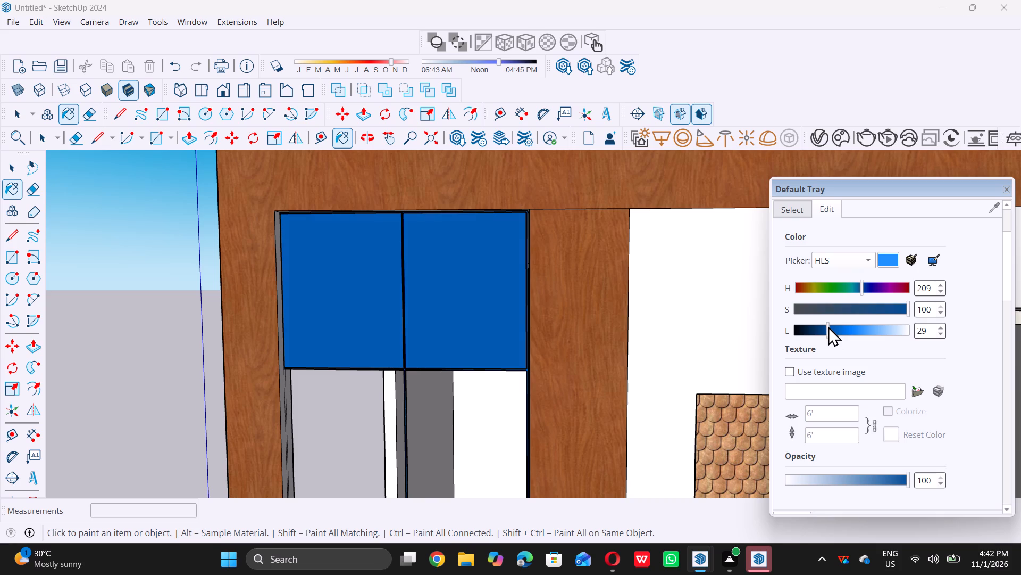
{"action": "left_click_drag", "start_coordinate": [828, 326], "coordinate": [843, 322]}
{"action": "double_click", "coordinate": [909, 310]}
{"action": "left_click_drag", "start_coordinate": [906, 309], "coordinate": [901, 308]}
{"action": "double_click", "coordinate": [900, 308]}
{"action": "left_click_drag", "start_coordinate": [899, 308], "coordinate": [882, 305]}
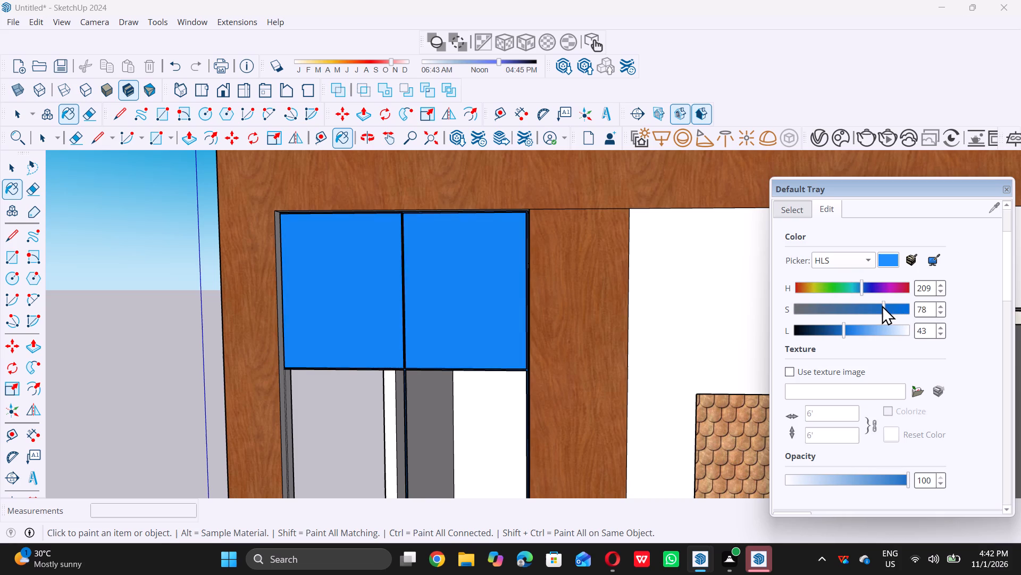
{"action": "left_click_drag", "start_coordinate": [882, 305], "coordinate": [849, 308]}
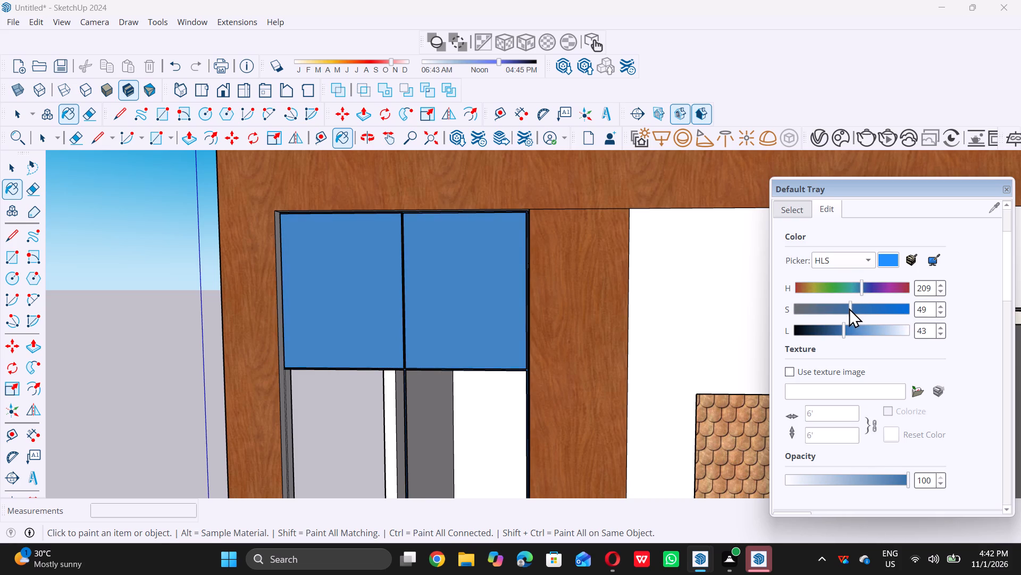
{"action": "left_click_drag", "start_coordinate": [849, 308], "coordinate": [824, 303]}
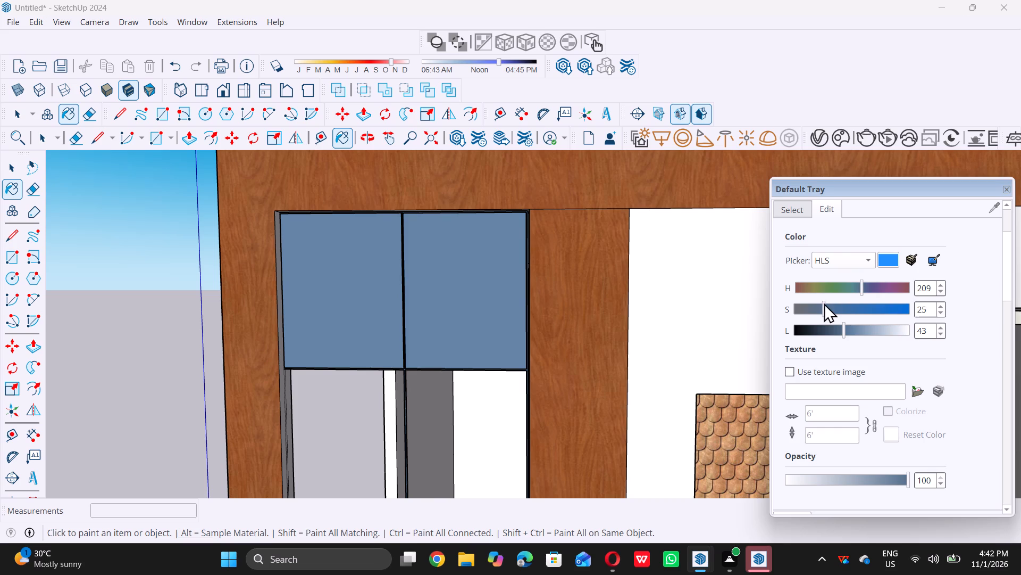
{"action": "left_click_drag", "start_coordinate": [824, 303], "coordinate": [839, 305]}
Draw a rectangle filling the left pane opening in the second row of the tall glazing, directly below the blue panes.
{"action": "scroll", "coordinate": [630, 325], "scroll_direction": "down", "scroll_amount": 4}
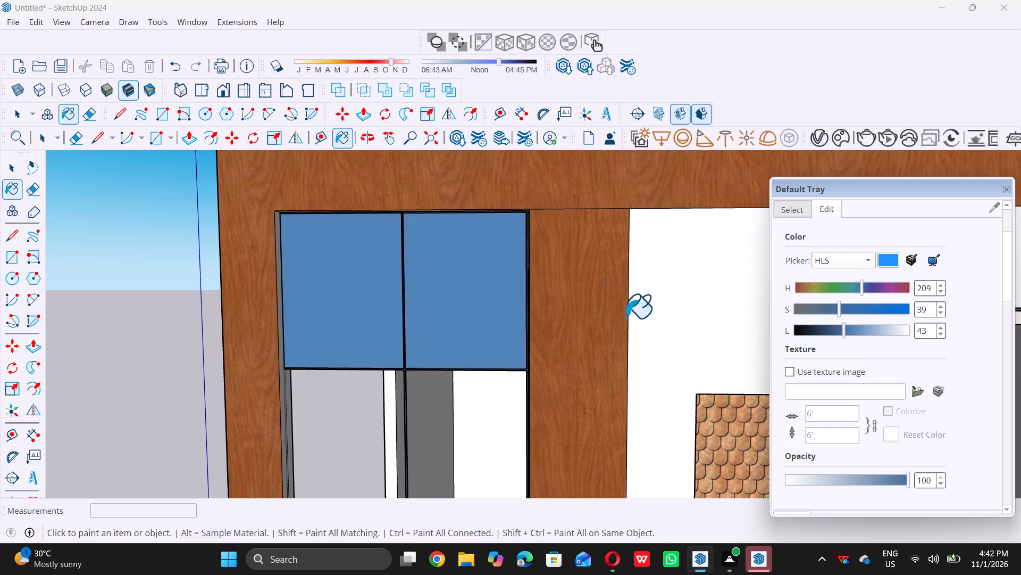
{"action": "scroll", "coordinate": [626, 317], "scroll_direction": "down", "scroll_amount": 17}
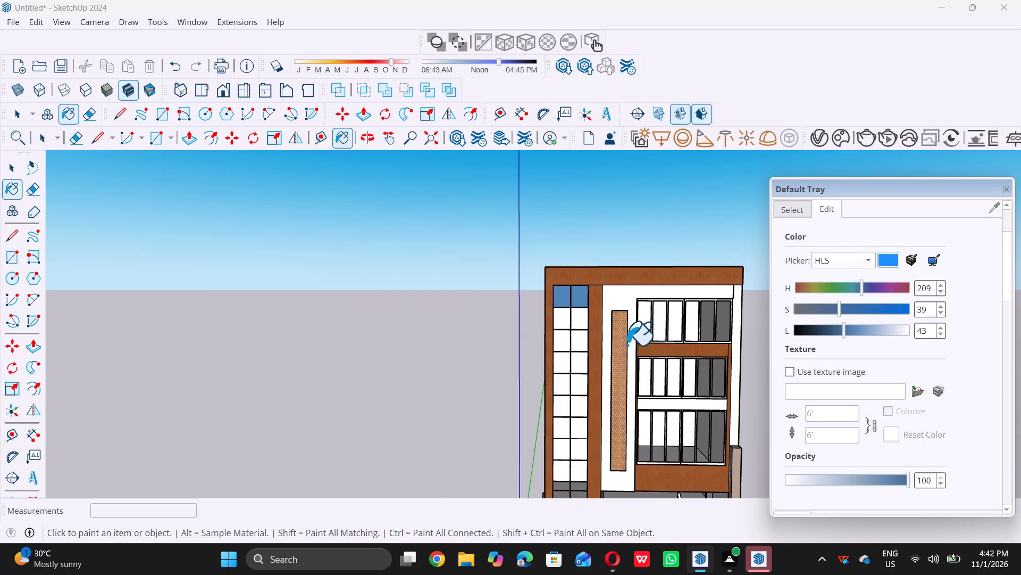
{"action": "scroll", "coordinate": [576, 332], "scroll_direction": "up", "scroll_amount": 13}
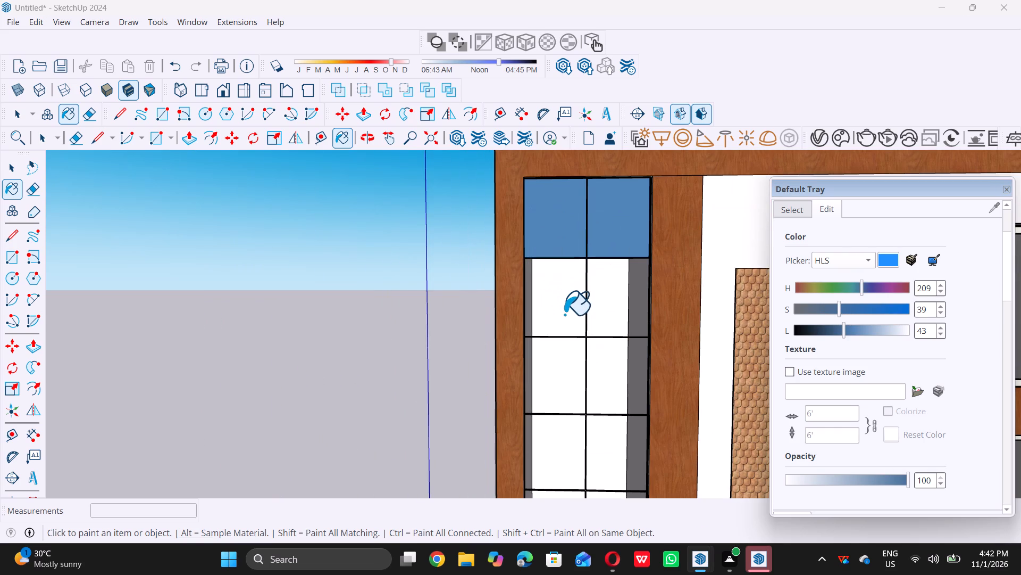
{"action": "scroll", "coordinate": [570, 310], "scroll_direction": "down", "scroll_amount": 9}
{"action": "middle_click_drag", "start_coordinate": [577, 324], "coordinate": [560, 389]}
{"action": "scroll", "coordinate": [583, 338], "scroll_direction": "up", "scroll_amount": 3}
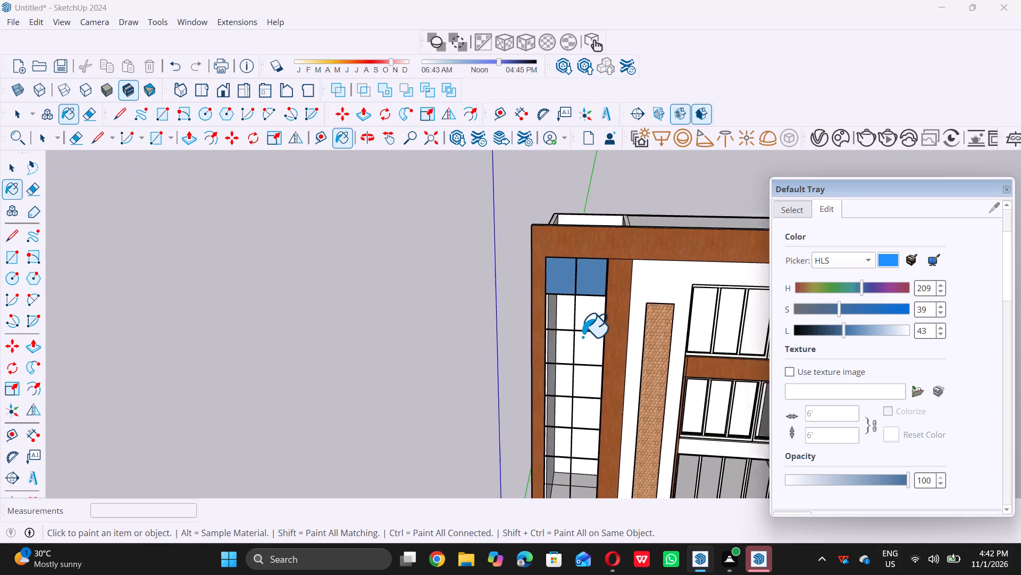
{"action": "scroll", "coordinate": [582, 336], "scroll_direction": "up", "scroll_amount": 6}
{"action": "key", "text": "space"}
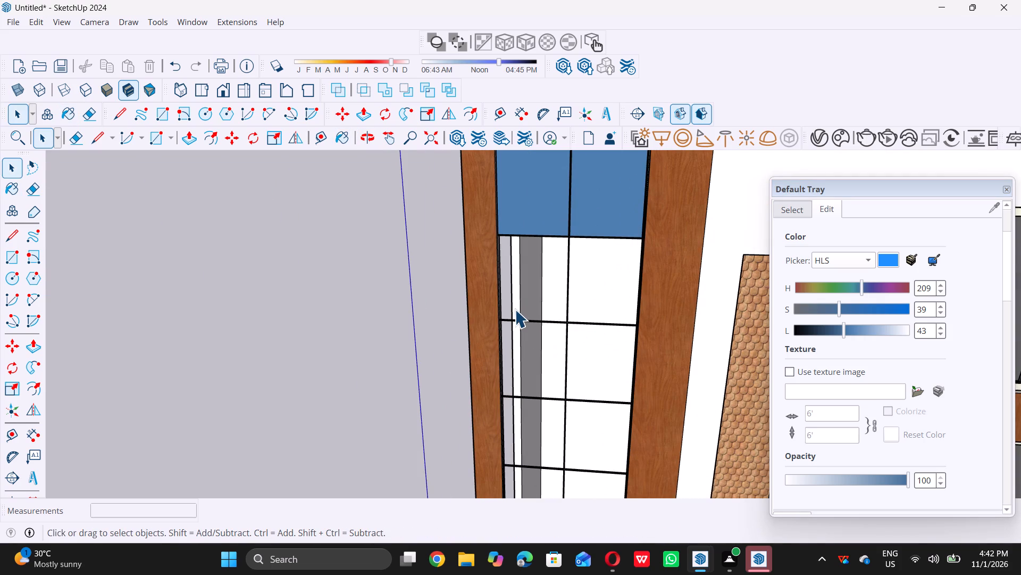
{"action": "key", "text": "r"}
{"action": "scroll", "coordinate": [503, 242], "scroll_direction": "up", "scroll_amount": 4}
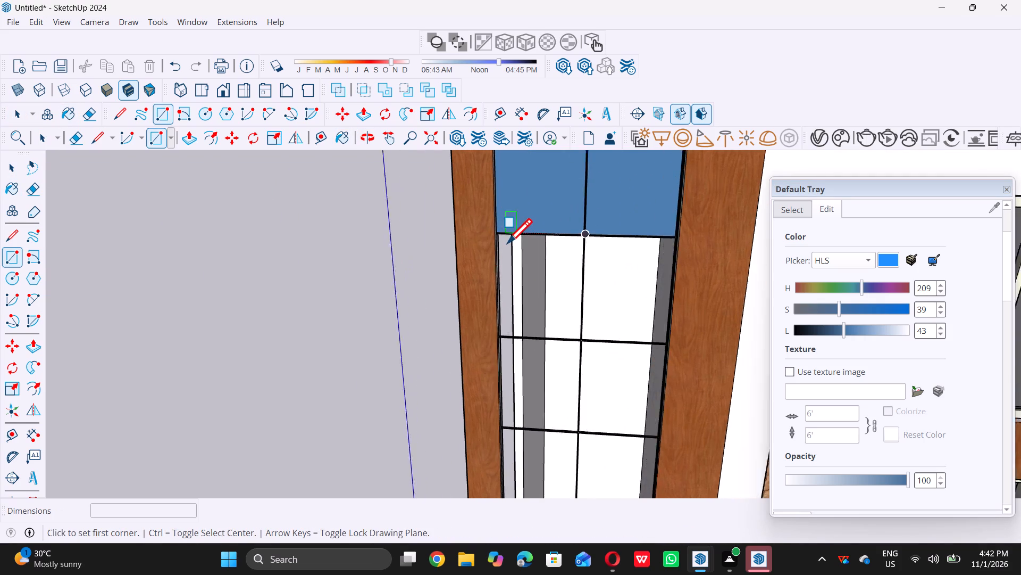
{"action": "scroll", "coordinate": [507, 243], "scroll_direction": "up", "scroll_amount": 9}
{"action": "scroll", "coordinate": [492, 228], "scroll_direction": "up", "scroll_amount": 12}
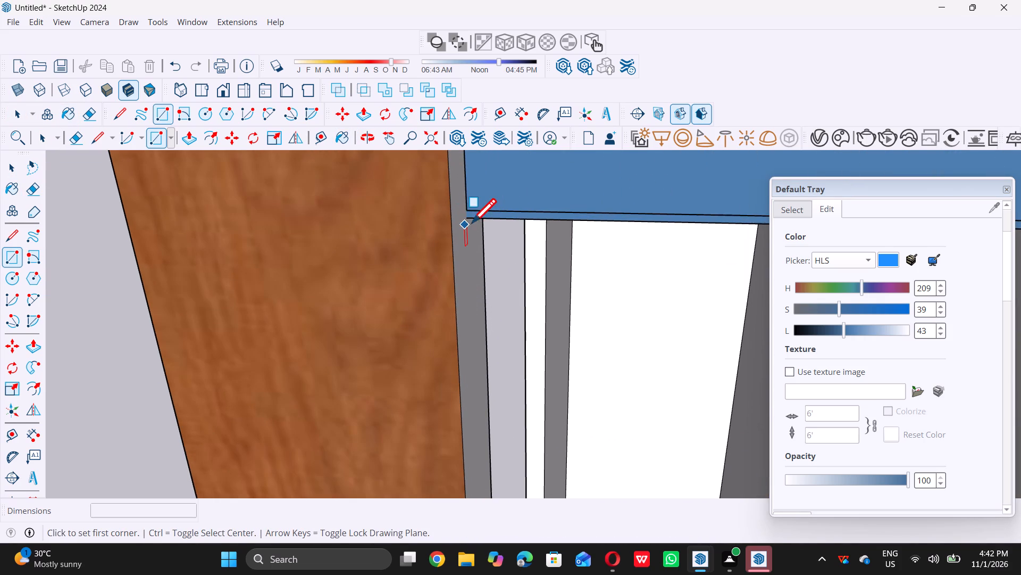
{"action": "double_click", "coordinate": [470, 219]}
{"action": "scroll", "coordinate": [469, 219], "scroll_direction": "down", "scroll_amount": 4}
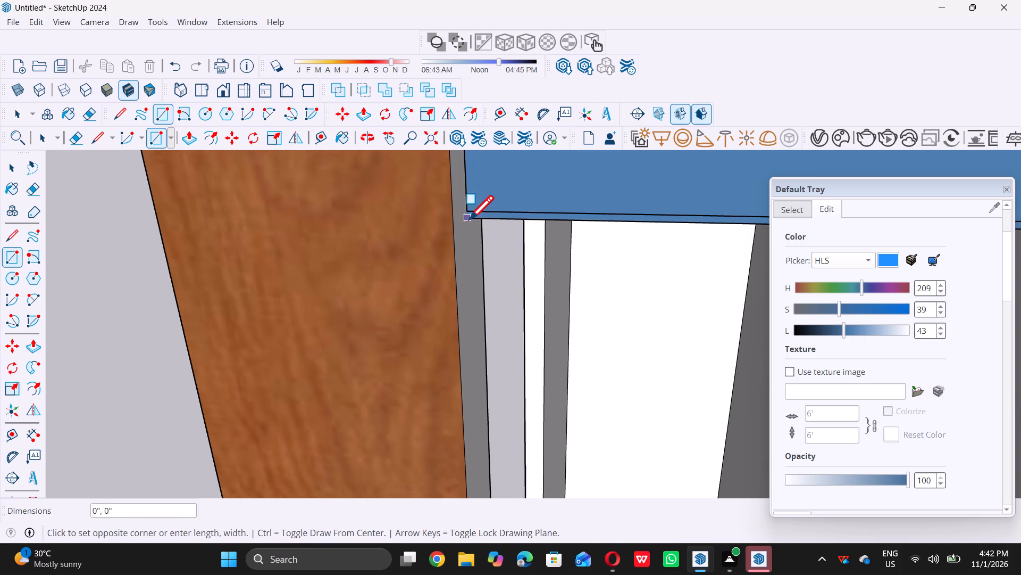
{"action": "scroll", "coordinate": [469, 219], "scroll_direction": "down", "scroll_amount": 13}
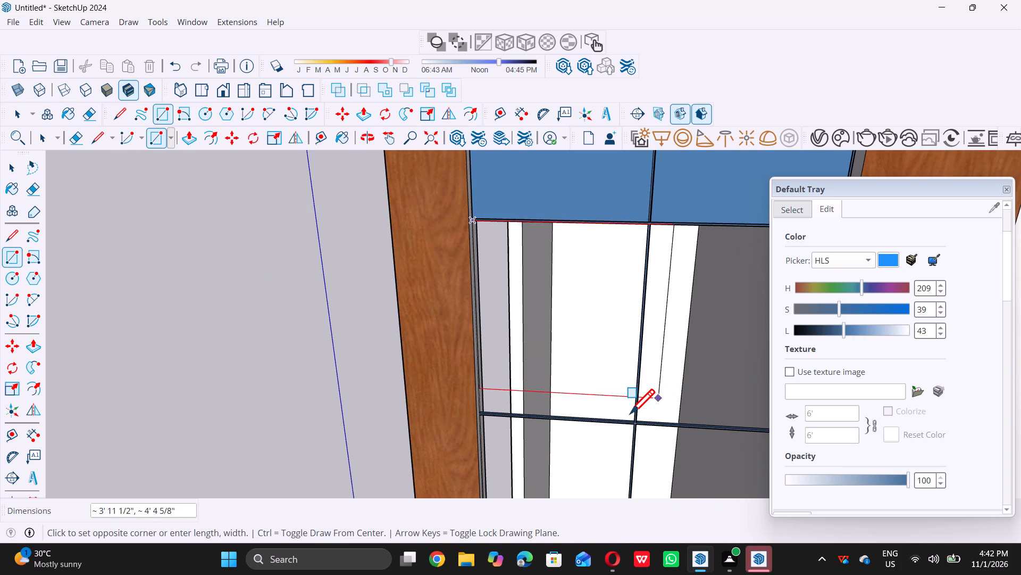
{"action": "scroll", "coordinate": [630, 416], "scroll_direction": "up", "scroll_amount": 4}
{"action": "left_click", "coordinate": [631, 423]}
Draw a rectangle about 4' 11 3/4" by 3' 10 3/4" filling the right pane opening in the second row of the tall glazing.
{"action": "scroll", "coordinate": [550, 401], "scroll_direction": "down", "scroll_amount": 17}
{"action": "scroll", "coordinate": [655, 349], "scroll_direction": "up", "scroll_amount": 8}
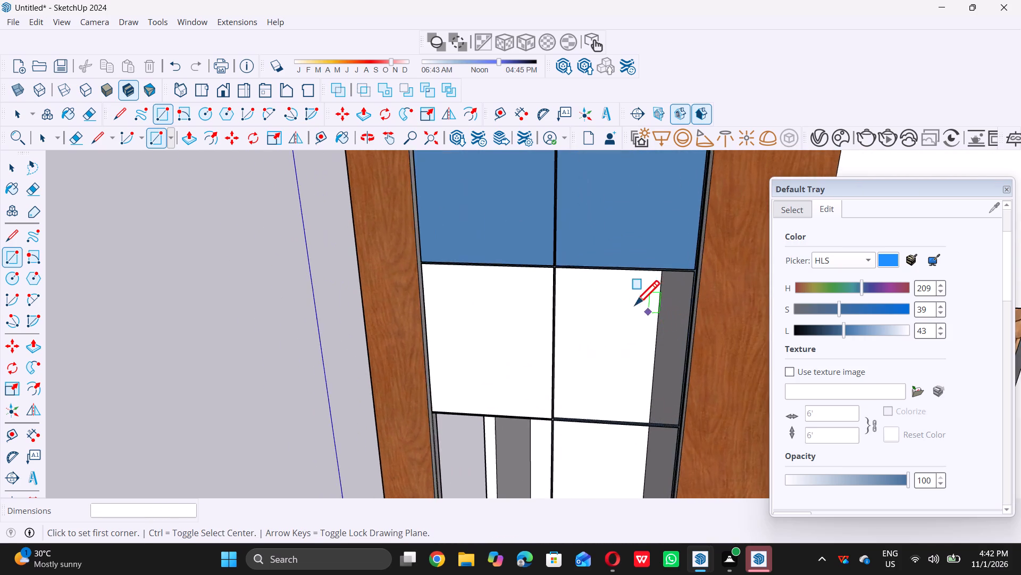
{"action": "scroll", "coordinate": [597, 292], "scroll_direction": "up", "scroll_amount": 3}
{"action": "left_click", "coordinate": [491, 235]}
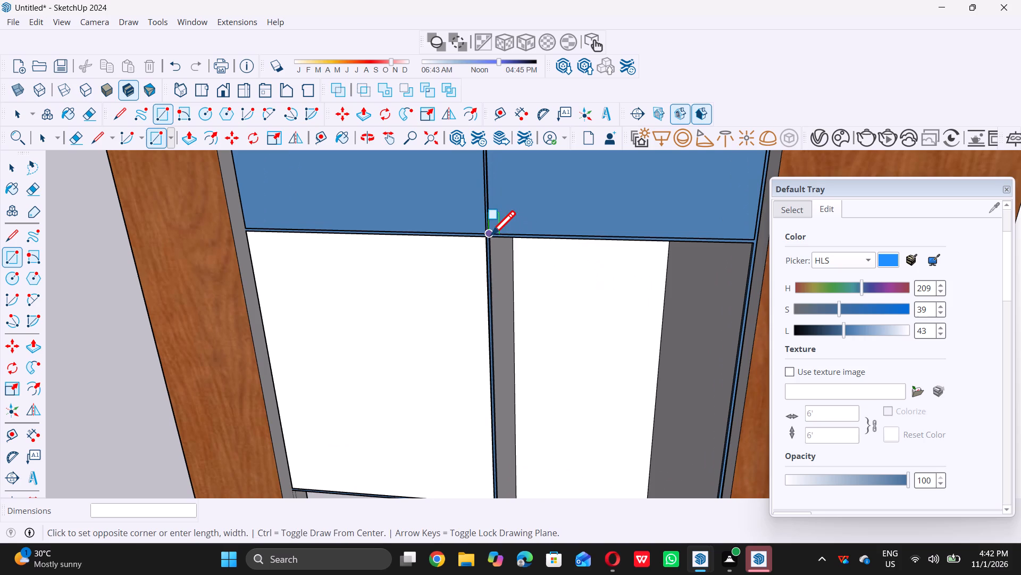
{"action": "scroll", "coordinate": [491, 235], "scroll_direction": "down", "scroll_amount": 8}
{"action": "scroll", "coordinate": [600, 363], "scroll_direction": "up", "scroll_amount": 6}
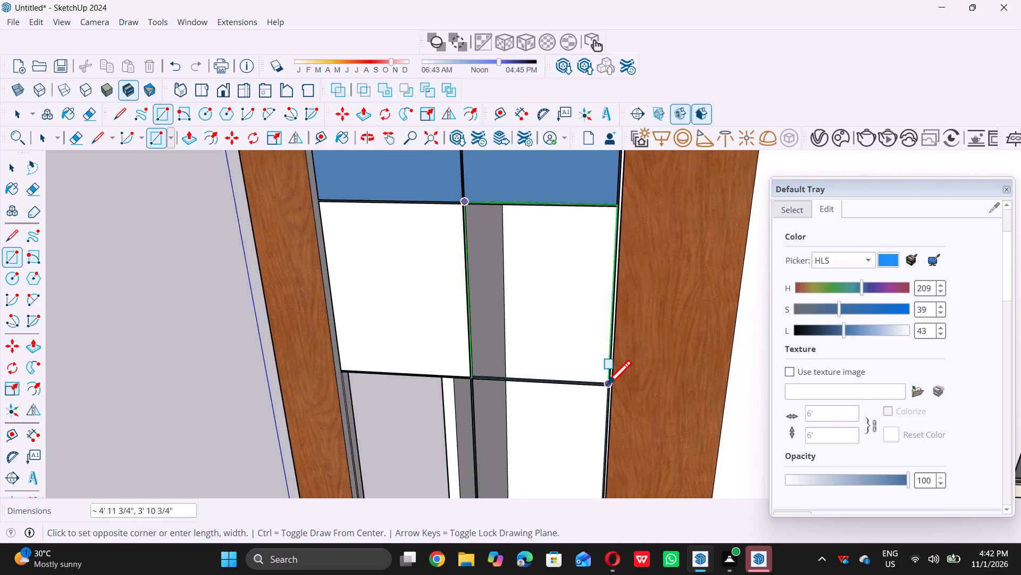
{"action": "scroll", "coordinate": [607, 384], "scroll_direction": "up", "scroll_amount": 1}
{"action": "left_click", "coordinate": [607, 385]}
{"action": "scroll", "coordinate": [608, 373], "scroll_direction": "down", "scroll_amount": 14}
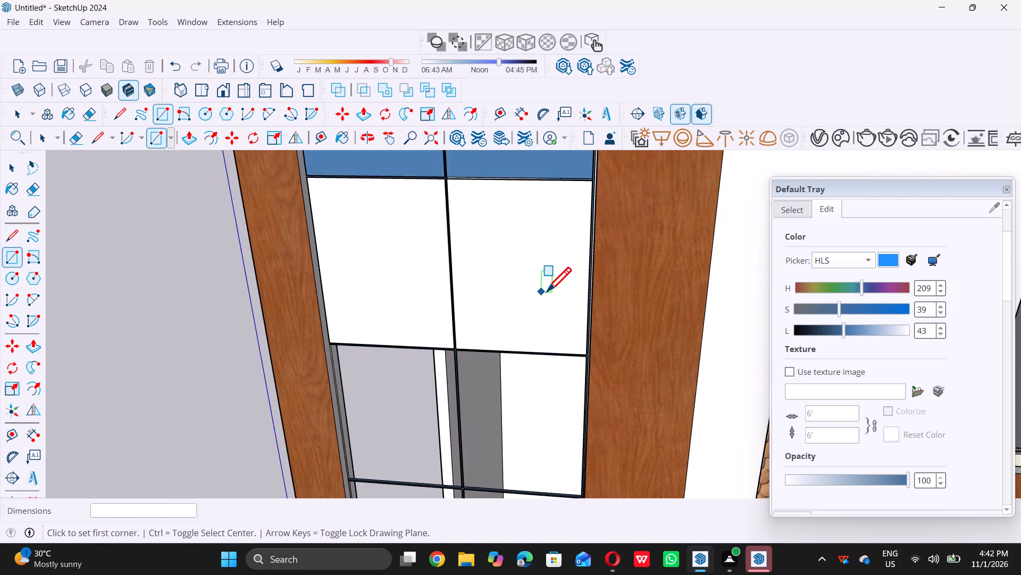
Draw a rectangle filling the right pane opening in the third row of the tall glazing.
{"action": "scroll", "coordinate": [547, 291], "scroll_direction": "down", "scroll_amount": 10}
{"action": "scroll", "coordinate": [537, 406], "scroll_direction": "up", "scroll_amount": 10}
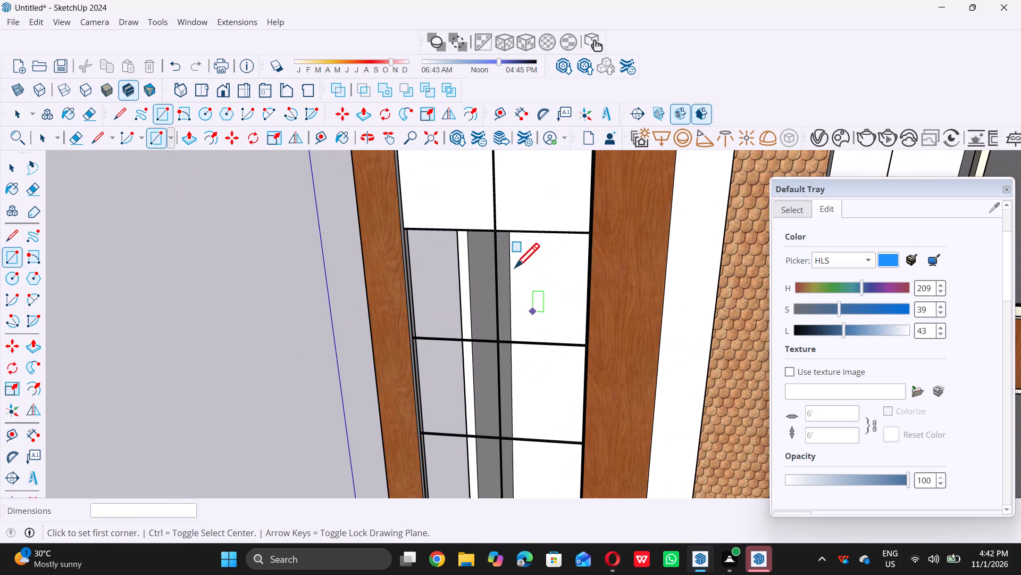
{"action": "left_click", "coordinate": [497, 234]}
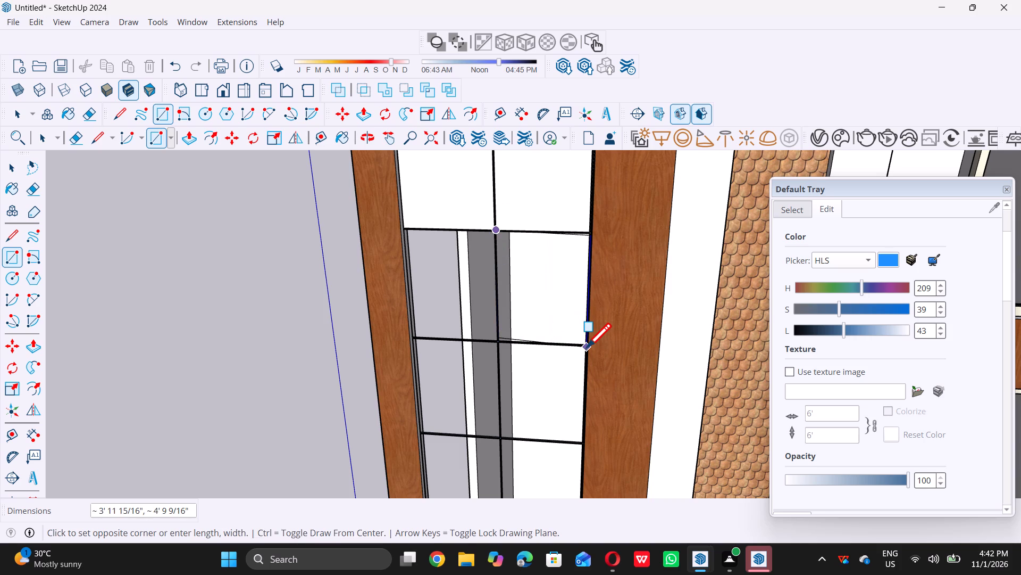
{"action": "scroll", "coordinate": [584, 343], "scroll_direction": "up", "scroll_amount": 2}
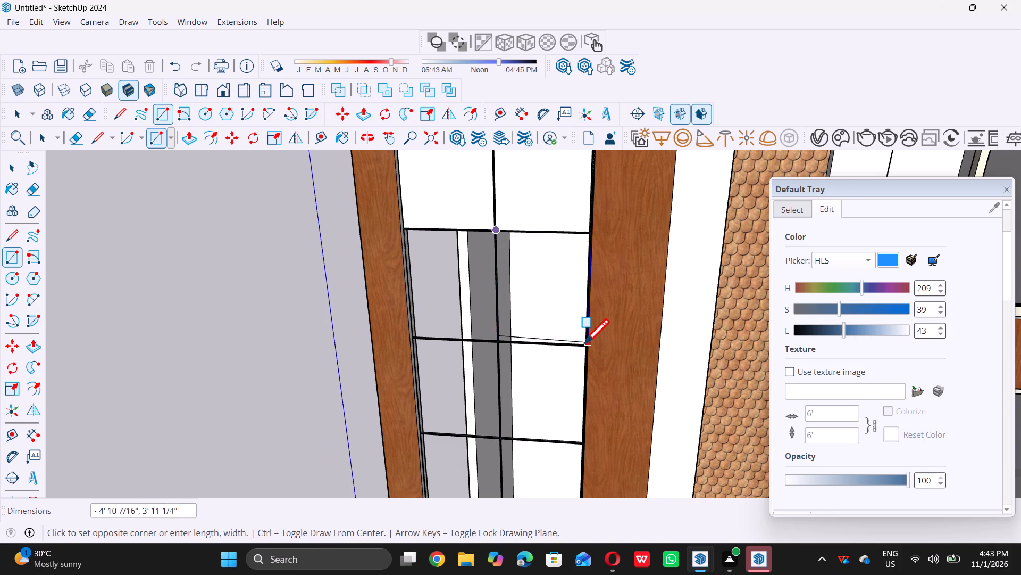
{"action": "scroll", "coordinate": [584, 343], "scroll_direction": "up", "scroll_amount": 6}
{"action": "double_click", "coordinate": [584, 345]}
{"action": "scroll", "coordinate": [582, 352], "scroll_direction": "down", "scroll_amount": 13}
Draw a rectangle about 4' 11" by 3' 11" filling the left pane opening in the third row of the tall glazing.
{"action": "scroll", "coordinate": [465, 298], "scroll_direction": "up", "scroll_amount": 4}
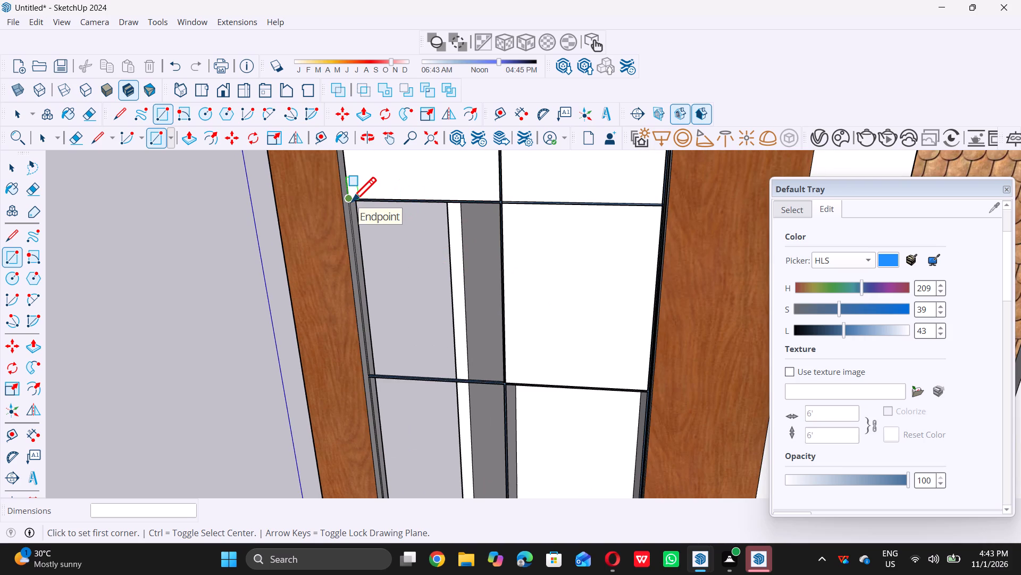
{"action": "scroll", "coordinate": [352, 201], "scroll_direction": "up", "scroll_amount": 13}
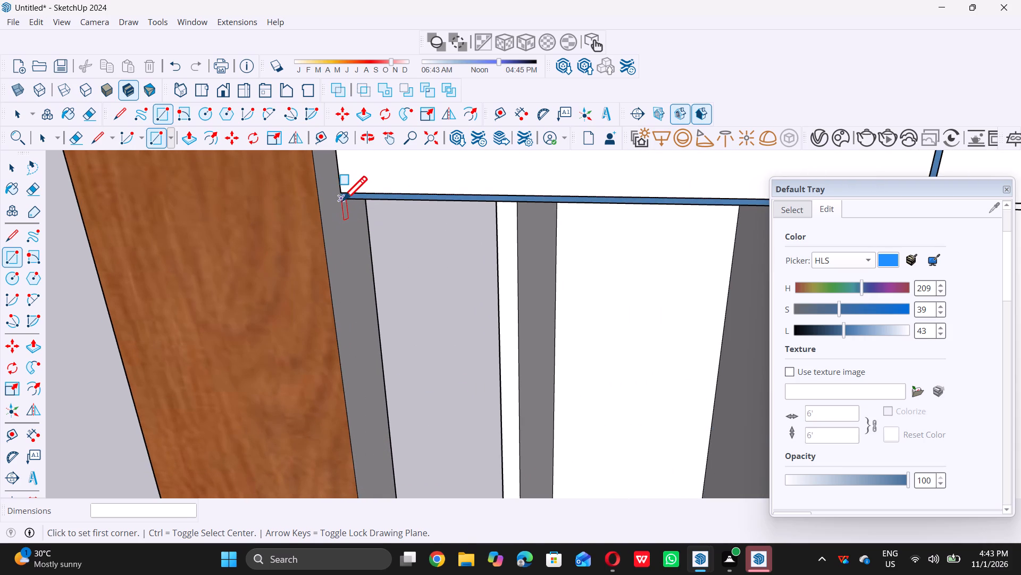
{"action": "left_click", "coordinate": [343, 200]}
{"action": "scroll", "coordinate": [343, 199], "scroll_direction": "down", "scroll_amount": 14}
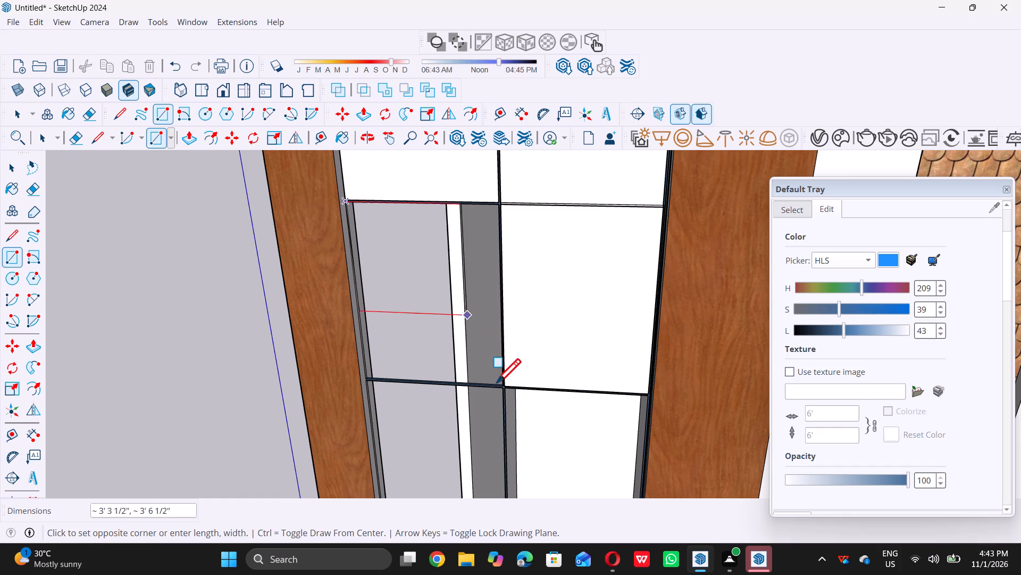
{"action": "scroll", "coordinate": [509, 395], "scroll_direction": "up", "scroll_amount": 4}
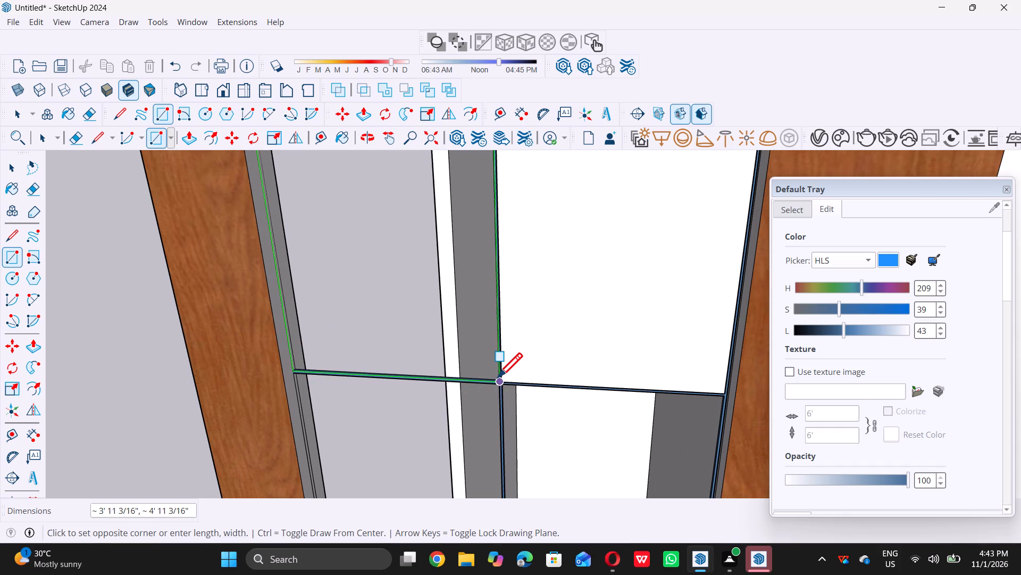
{"action": "left_click", "coordinate": [498, 377]}
{"action": "scroll", "coordinate": [499, 375], "scroll_direction": "down", "scroll_amount": 8}
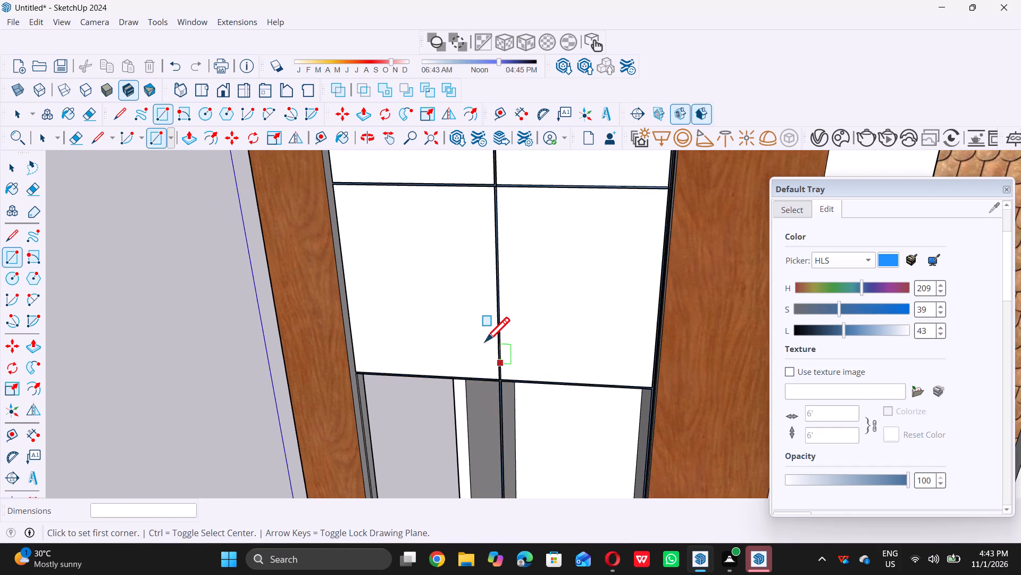
Draw a rectangle about 4' 11" by 3' 11" filling the left pane opening in the fourth row of the tall glazing.
{"action": "scroll", "coordinate": [485, 341], "scroll_direction": "down", "scroll_amount": 10}
{"action": "scroll", "coordinate": [457, 408], "scroll_direction": "up", "scroll_amount": 5}
{"action": "scroll", "coordinate": [439, 363], "scroll_direction": "up", "scroll_amount": 5}
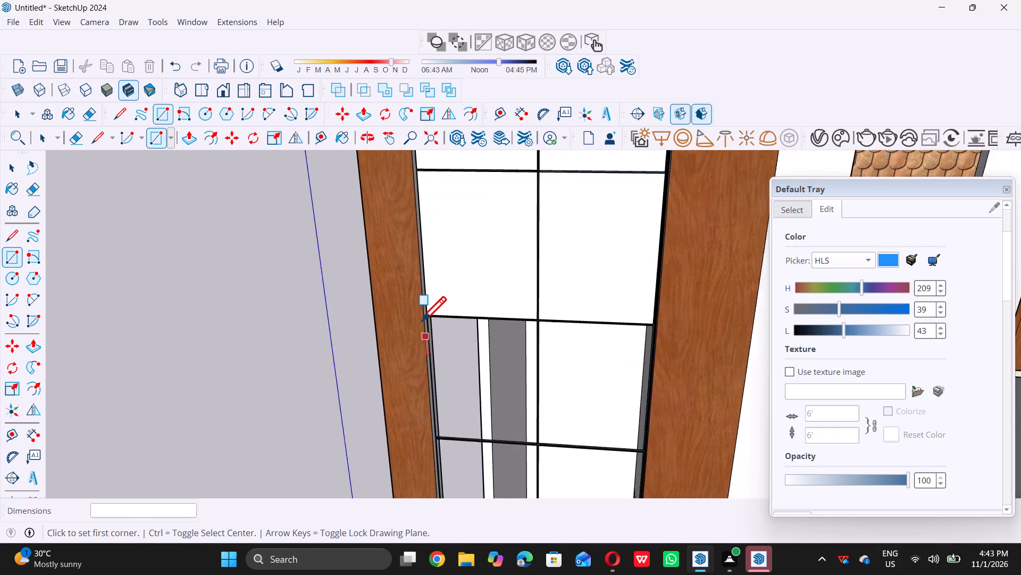
{"action": "scroll", "coordinate": [424, 324], "scroll_direction": "up", "scroll_amount": 18}
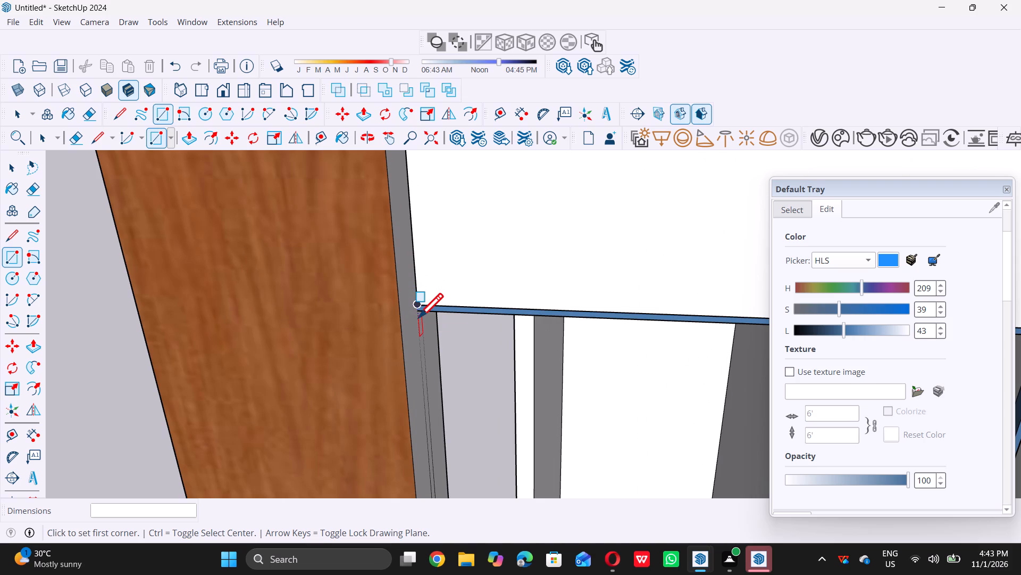
{"action": "scroll", "coordinate": [399, 346], "scroll_direction": "up", "scroll_amount": 4}
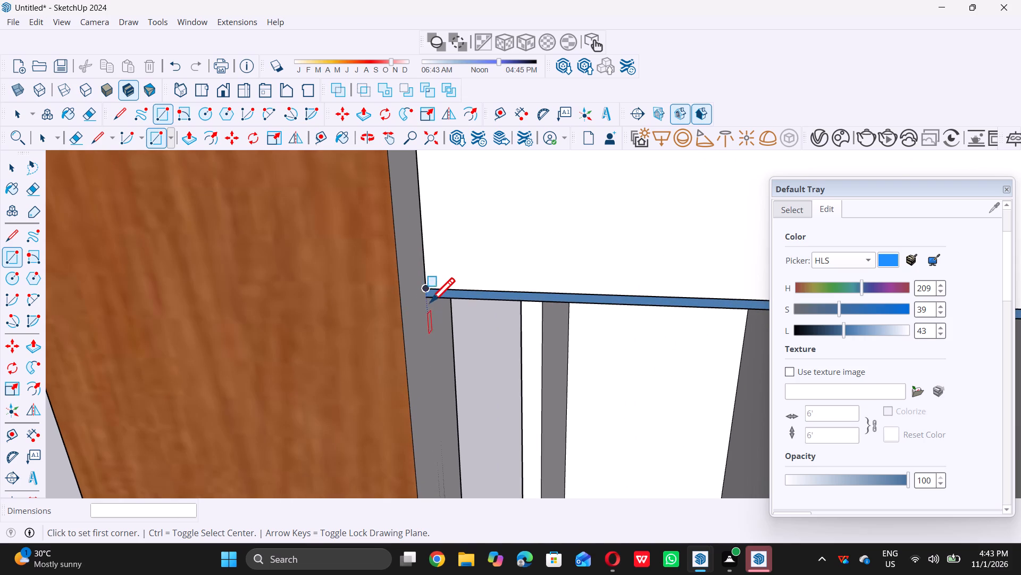
{"action": "left_click", "coordinate": [429, 297]}
{"action": "scroll", "coordinate": [429, 297], "scroll_direction": "down", "scroll_amount": 11}
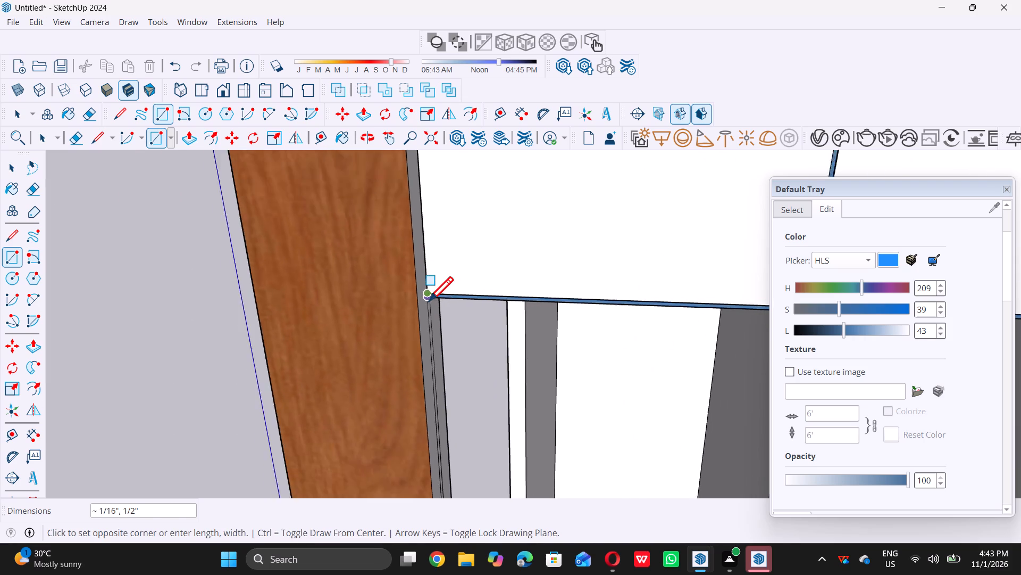
{"action": "scroll", "coordinate": [429, 301], "scroll_direction": "down", "scroll_amount": 16}
{"action": "scroll", "coordinate": [509, 417], "scroll_direction": "up", "scroll_amount": 4}
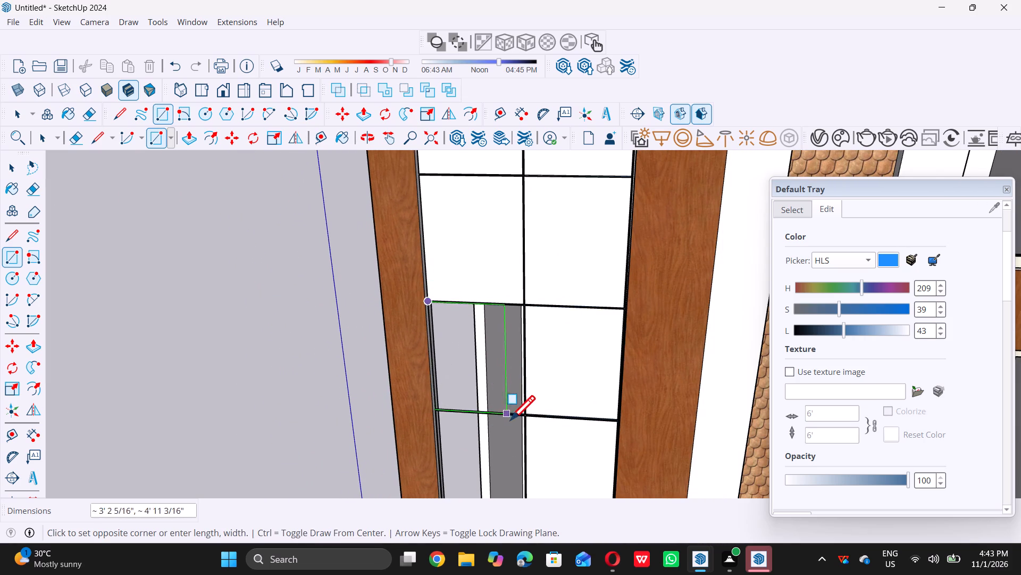
{"action": "scroll", "coordinate": [520, 421], "scroll_direction": "up", "scroll_amount": 13}
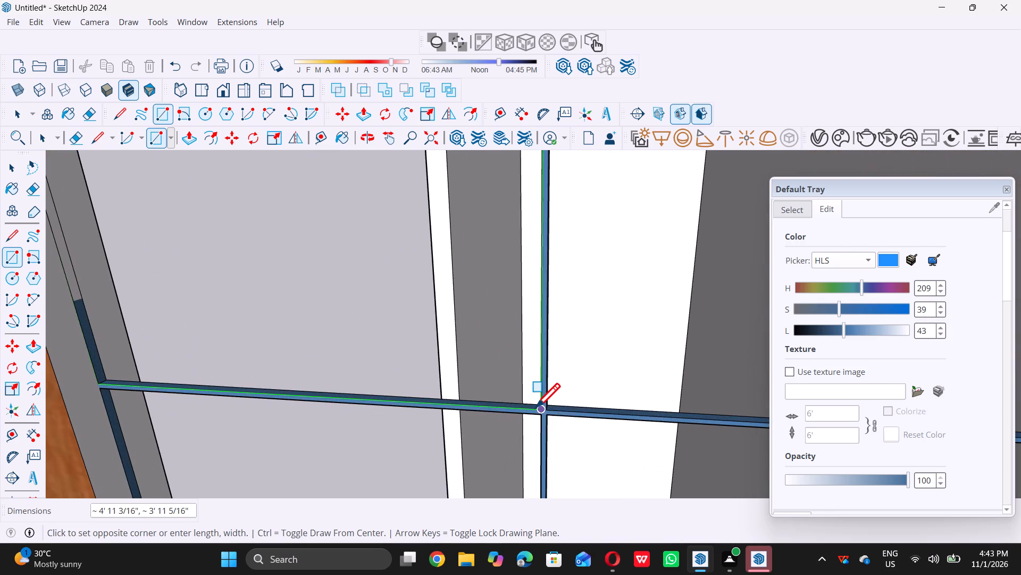
{"action": "double_click", "coordinate": [537, 407]}
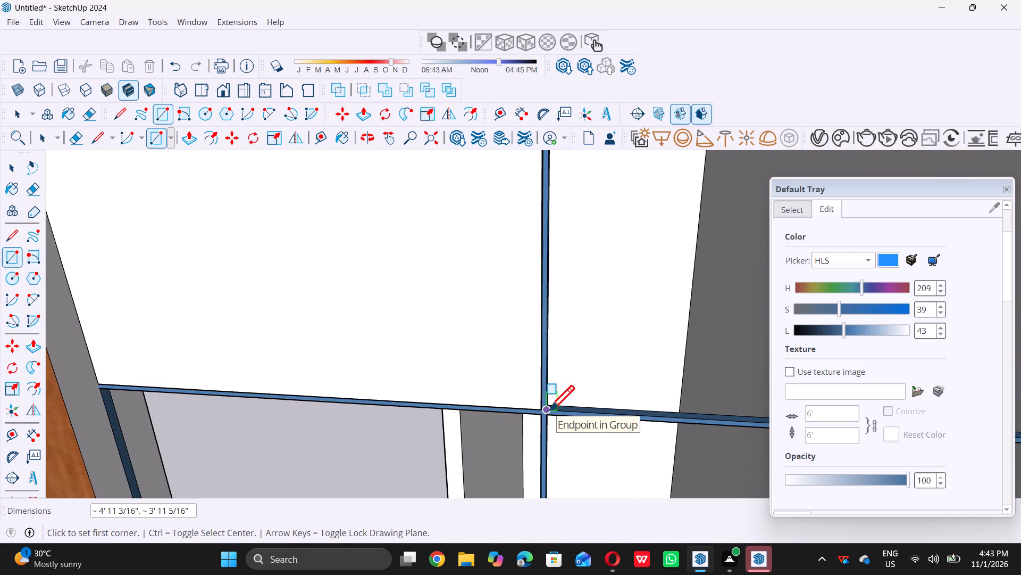
Draw a rectangle about 4' 11" by 3' 10 3/4" filling the right pane opening in the fourth row of the tall glazing.
{"action": "left_click", "coordinate": [550, 409]}
{"action": "scroll", "coordinate": [548, 409], "scroll_direction": "down", "scroll_amount": 17}
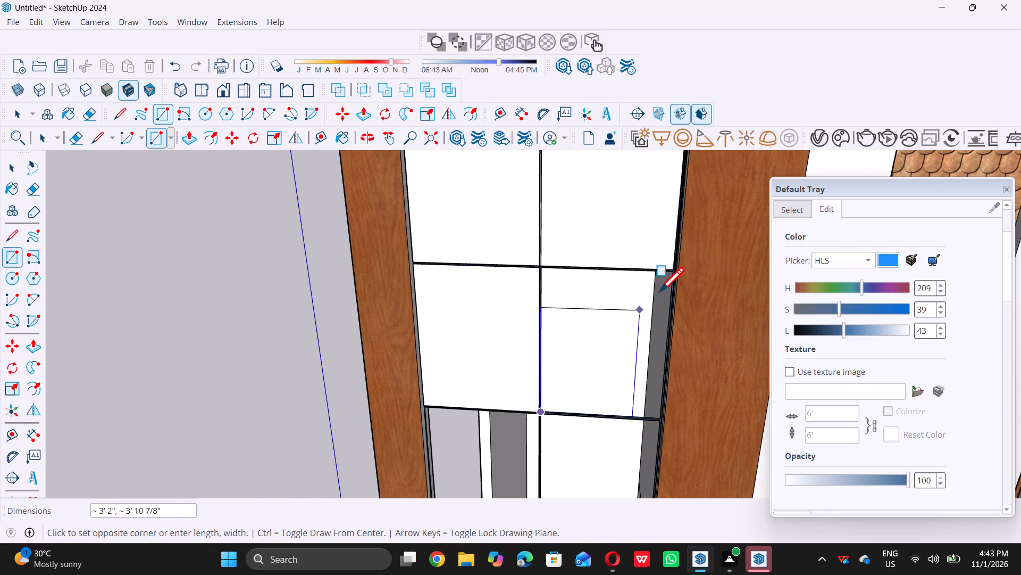
{"action": "double_click", "coordinate": [672, 276]}
{"action": "scroll", "coordinate": [615, 321], "scroll_direction": "down", "scroll_amount": 3}
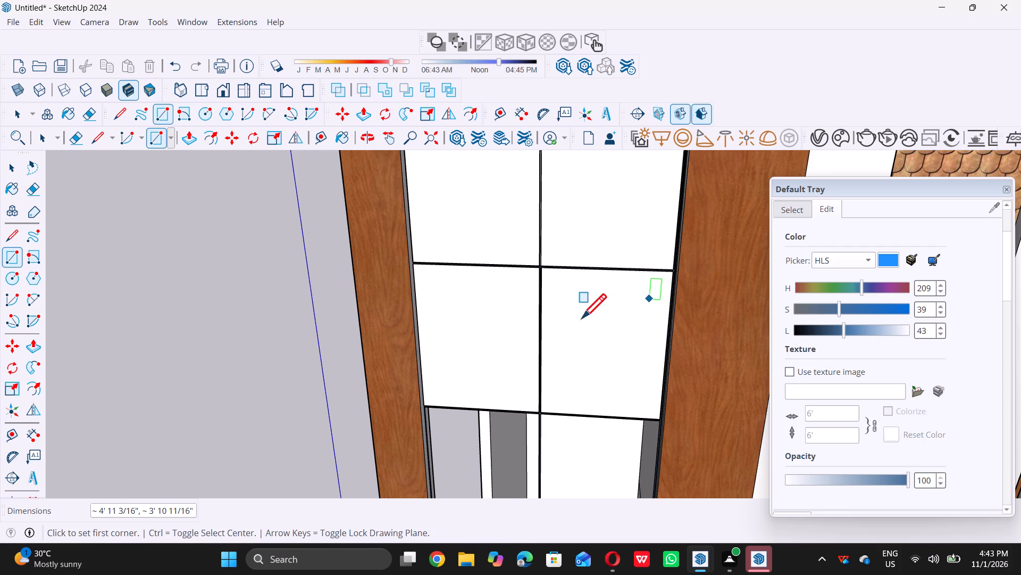
Draw a rectangle about 4' 10 5/8" by 3' 11 1/4" filling the bottom-left pane opening of the tall glazing.
{"action": "scroll", "coordinate": [582, 318], "scroll_direction": "down", "scroll_amount": 20}
{"action": "scroll", "coordinate": [582, 318], "scroll_direction": "down", "scroll_amount": 5}
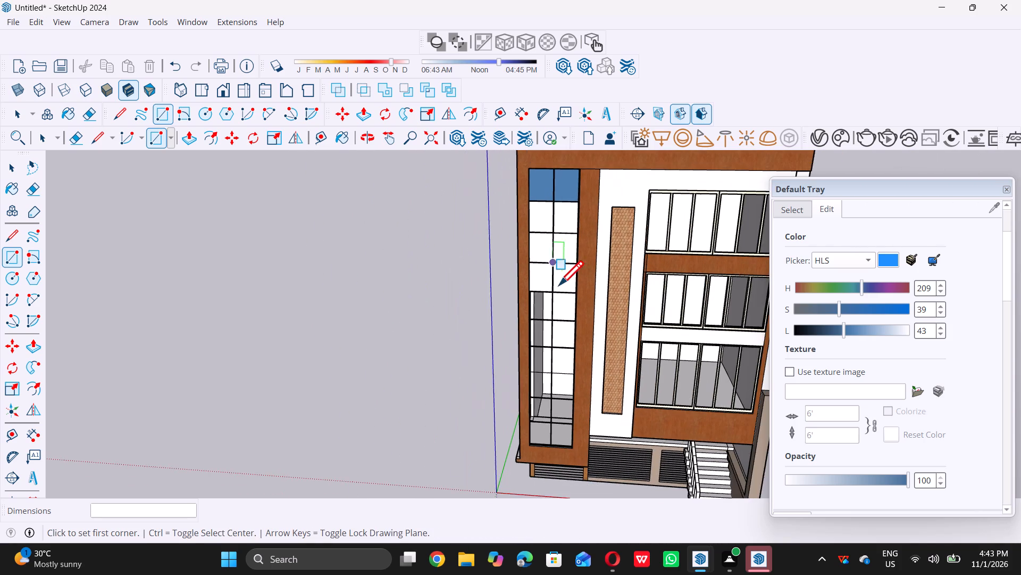
{"action": "scroll", "coordinate": [528, 424], "scroll_direction": "down", "scroll_amount": 1}
{"action": "scroll", "coordinate": [537, 439], "scroll_direction": "up", "scroll_amount": 7}
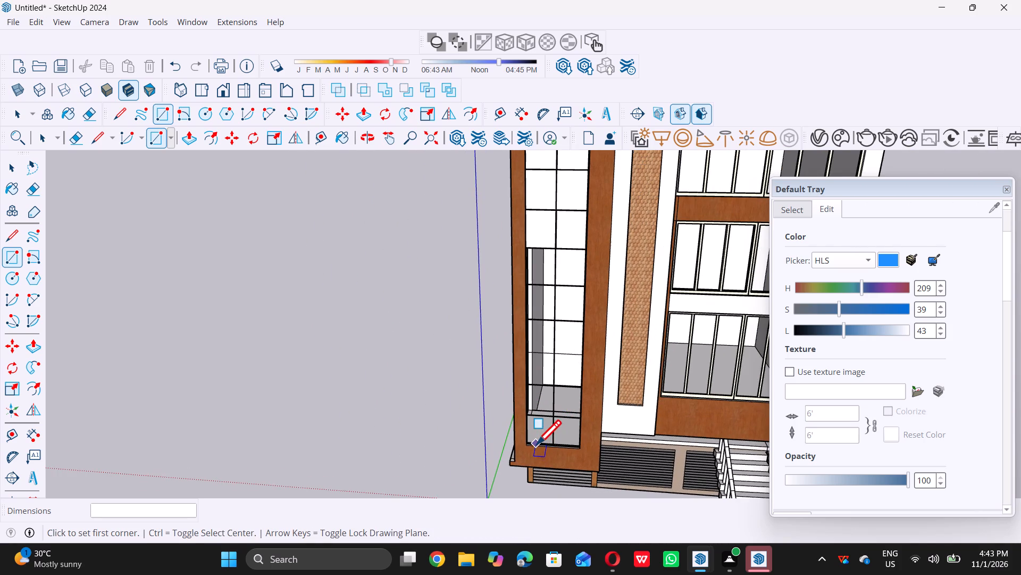
{"action": "scroll", "coordinate": [537, 444], "scroll_direction": "up", "scroll_amount": 20}
{"action": "scroll", "coordinate": [507, 445], "scroll_direction": "up", "scroll_amount": 5}
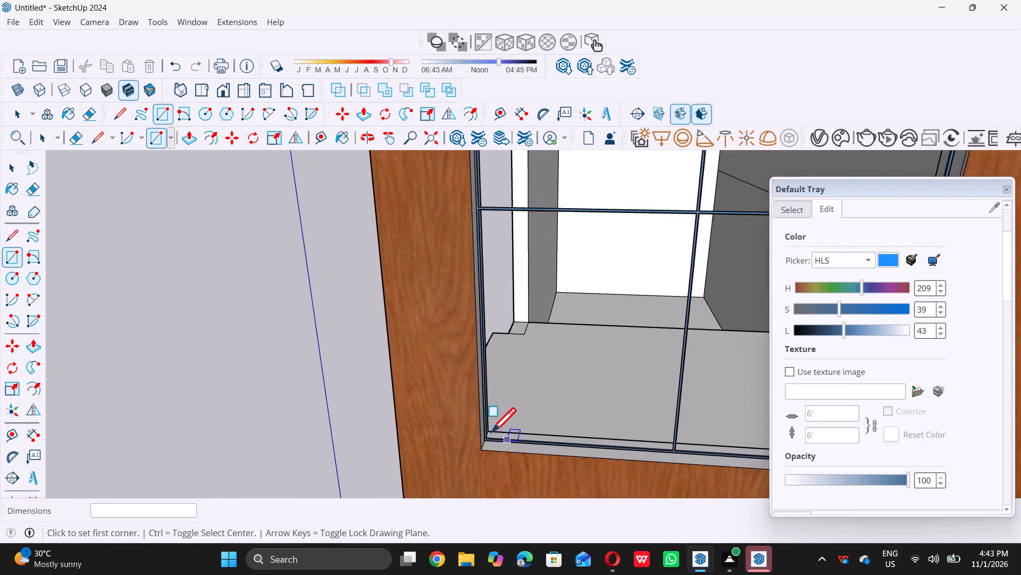
{"action": "scroll", "coordinate": [491, 432], "scroll_direction": "up", "scroll_amount": 12}
{"action": "double_click", "coordinate": [475, 443]}
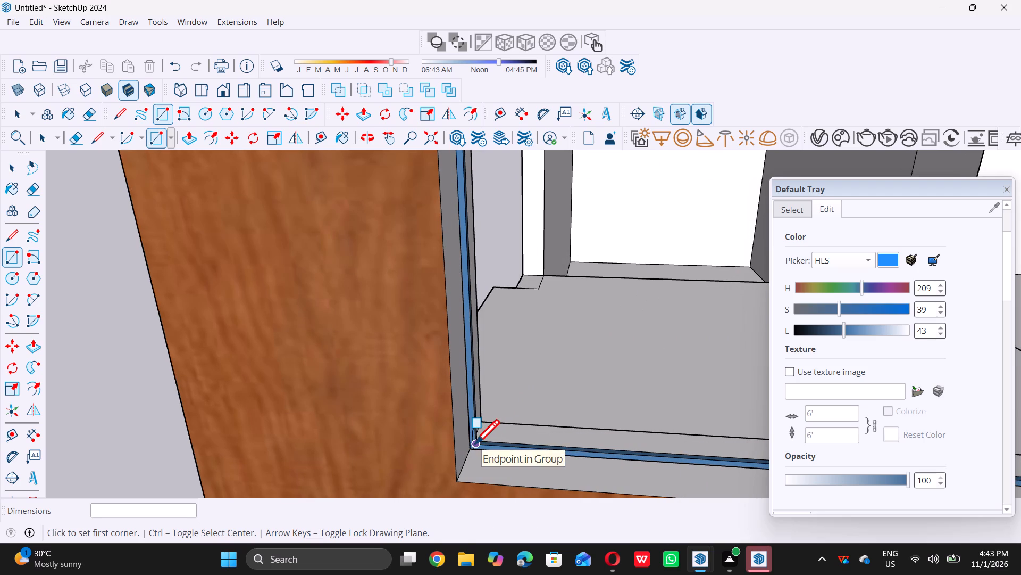
{"action": "scroll", "coordinate": [475, 443], "scroll_direction": "down", "scroll_amount": 17}
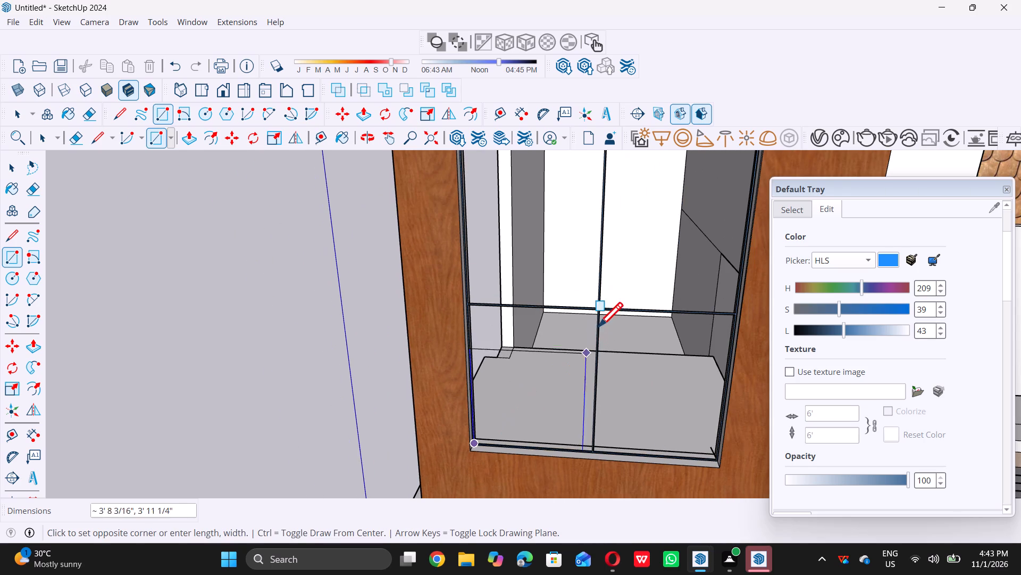
{"action": "scroll", "coordinate": [598, 311], "scroll_direction": "up", "scroll_amount": 6}
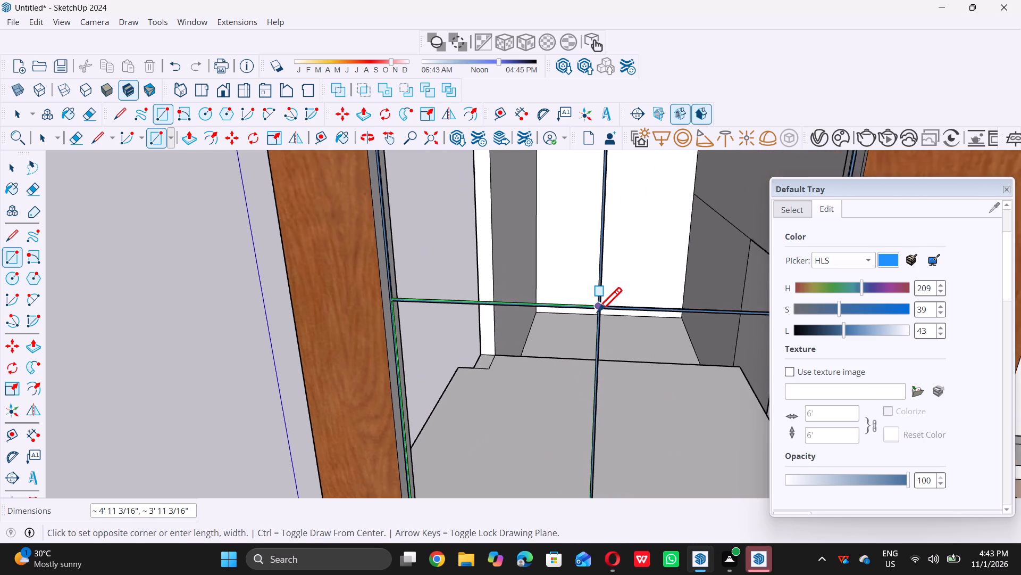
{"action": "scroll", "coordinate": [595, 316], "scroll_direction": "up", "scroll_amount": 4}
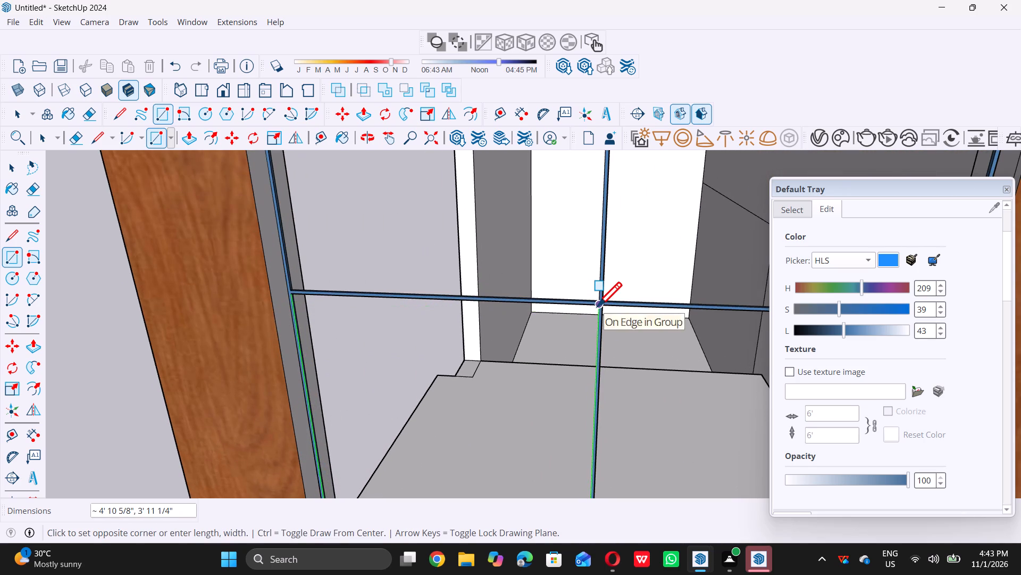
{"action": "left_click", "coordinate": [597, 306]}
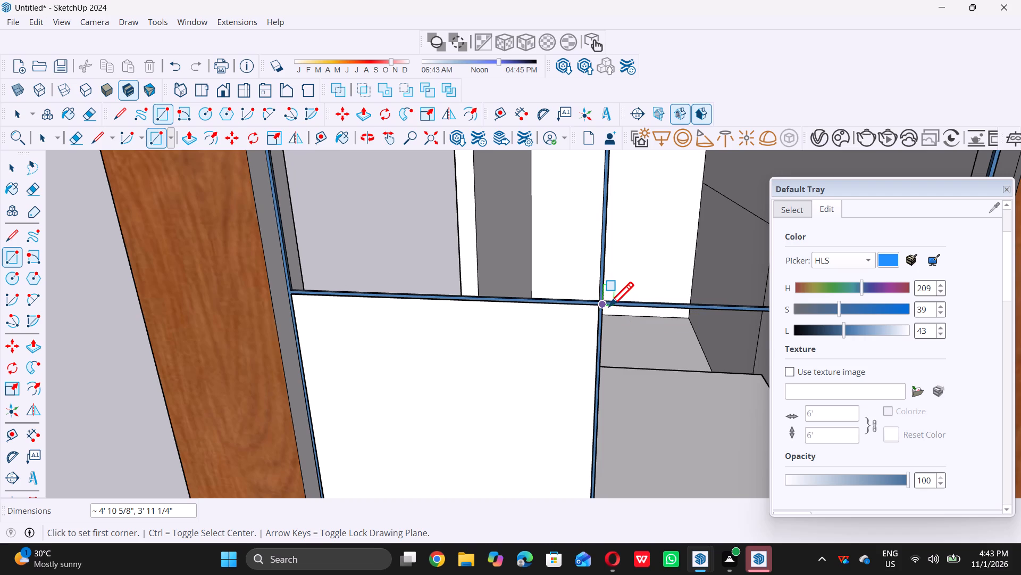
Draw a rectangle about 4' 10 3/4" by 3' 9 3/4" filling the bottom-right pane opening of the tall glazing.
{"action": "left_click", "coordinate": [610, 308]}
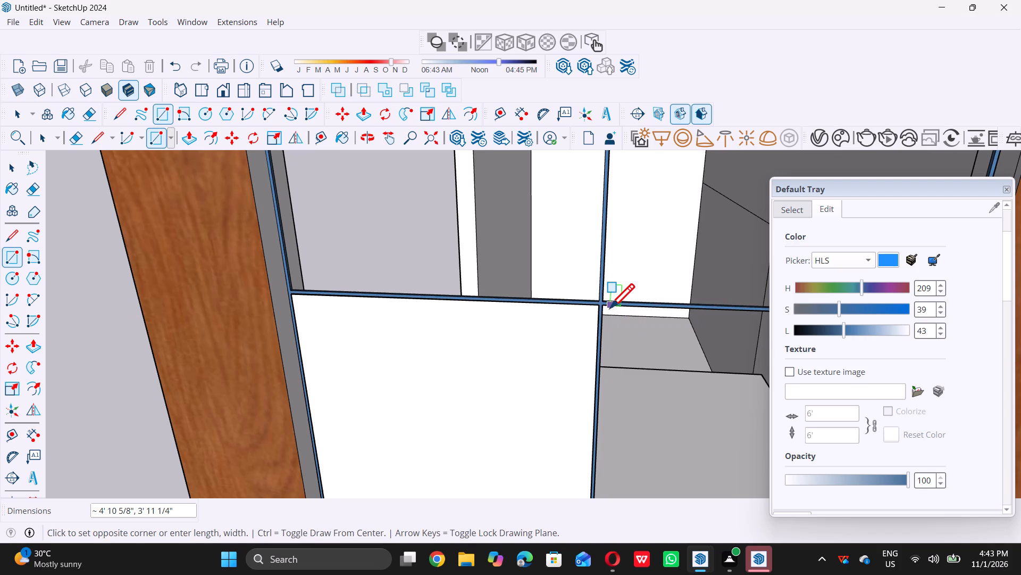
{"action": "scroll", "coordinate": [610, 308], "scroll_direction": "down", "scroll_amount": 14}
{"action": "scroll", "coordinate": [695, 413], "scroll_direction": "up", "scroll_amount": 4}
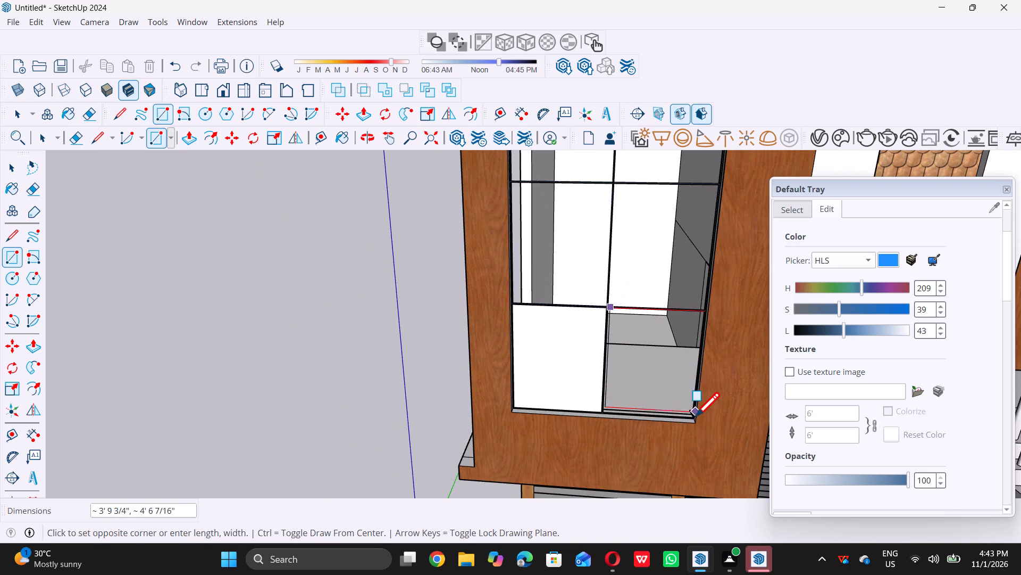
{"action": "scroll", "coordinate": [695, 416], "scroll_direction": "up", "scroll_amount": 13}
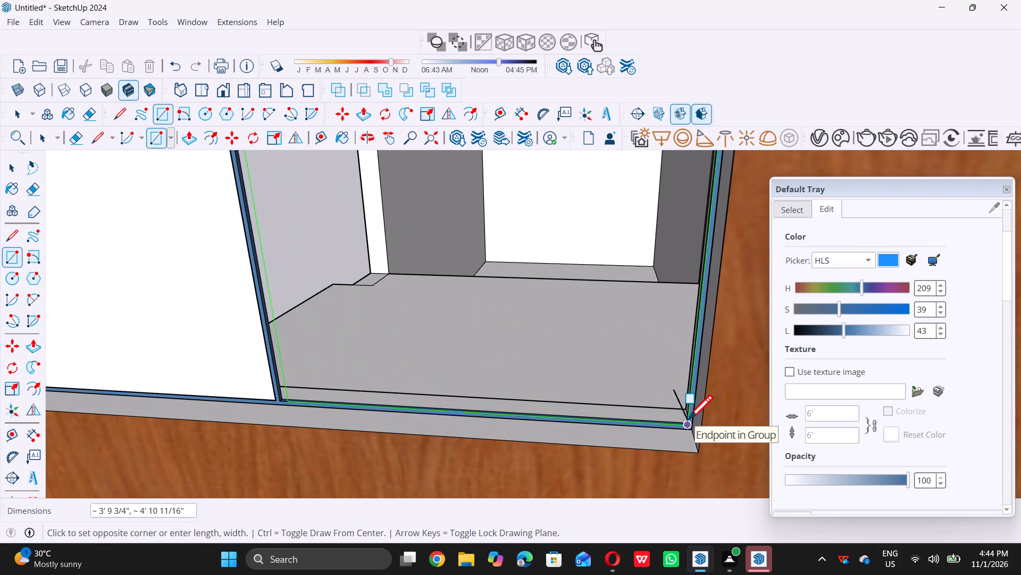
{"action": "double_click", "coordinate": [688, 419]}
{"action": "scroll", "coordinate": [687, 420], "scroll_direction": "down", "scroll_amount": 18}
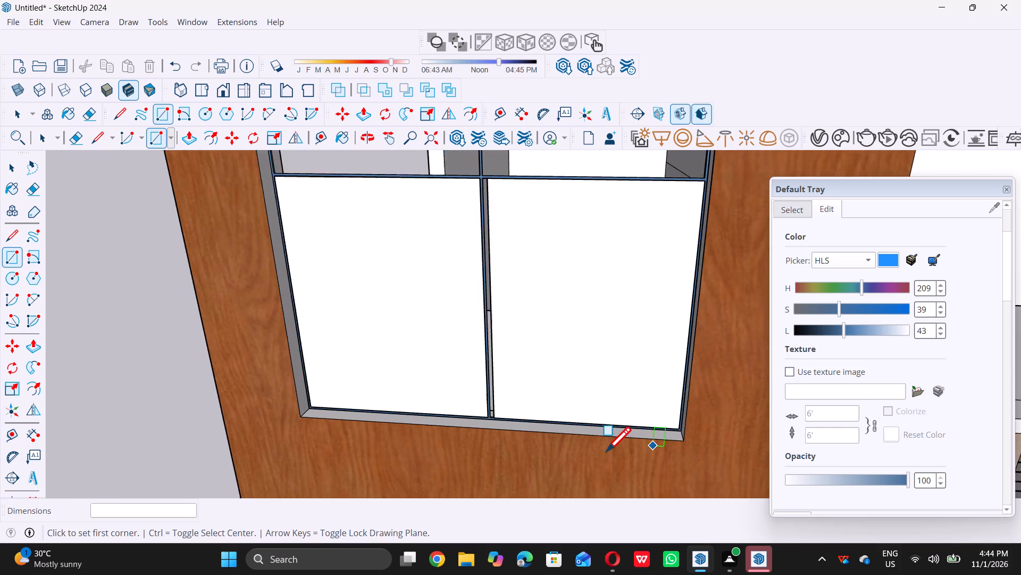
Undo the last rectangle drawn in the bottom-right pane opening of the tall glazing.
{"action": "scroll", "coordinate": [606, 451], "scroll_direction": "down", "scroll_amount": 10}
{"action": "scroll", "coordinate": [633, 308], "scroll_direction": "up", "scroll_amount": 7}
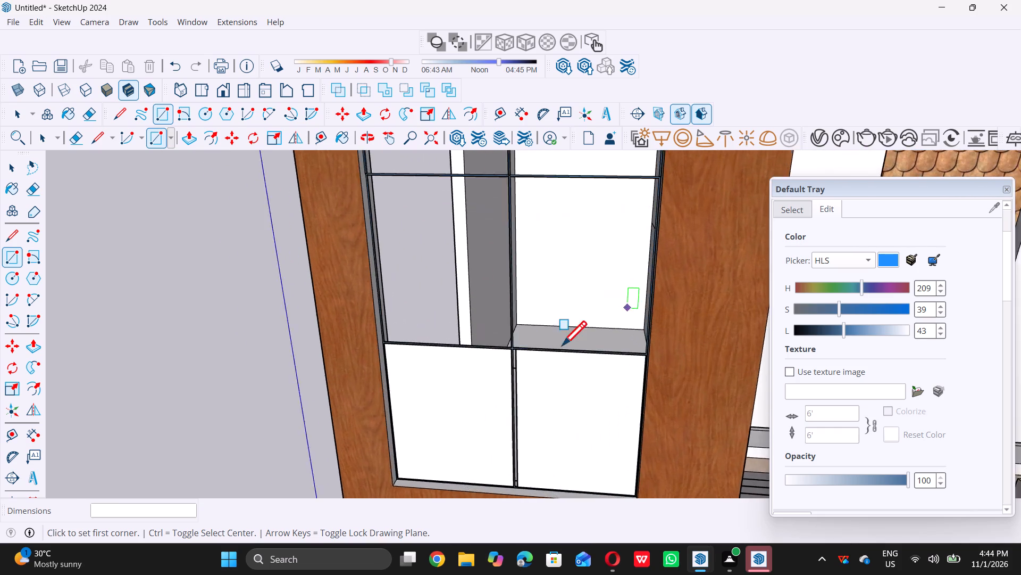
{"action": "scroll", "coordinate": [523, 362], "scroll_direction": "up", "scroll_amount": 4}
{"action": "scroll", "coordinate": [472, 364], "scroll_direction": "up", "scroll_amount": 9}
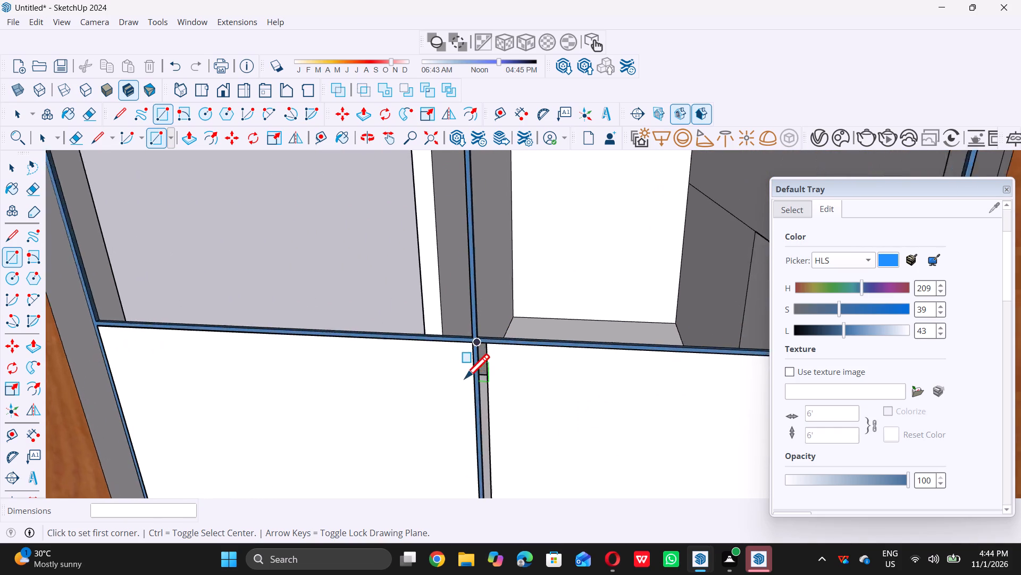
{"action": "scroll", "coordinate": [466, 371], "scroll_direction": "up", "scroll_amount": 6}
{"action": "key", "text": "ctrl+z"}
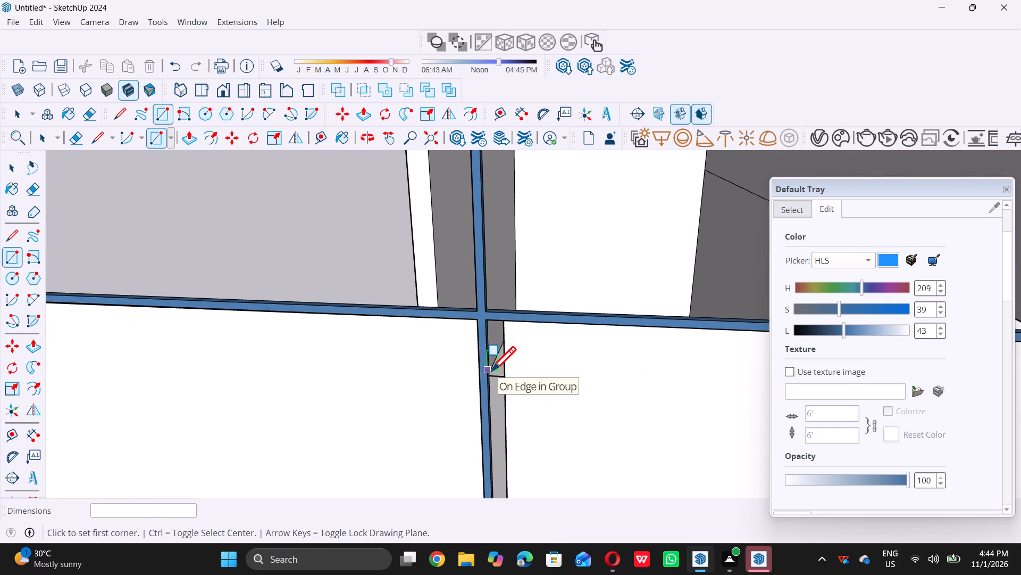
Redraw a rectangle about 4' 10 3/4" by 3' 10 3/4" filling the bottom-right pane opening of the tall glazing.
{"action": "left_click", "coordinate": [491, 321]}
{"action": "scroll", "coordinate": [490, 321], "scroll_direction": "down", "scroll_amount": 2}
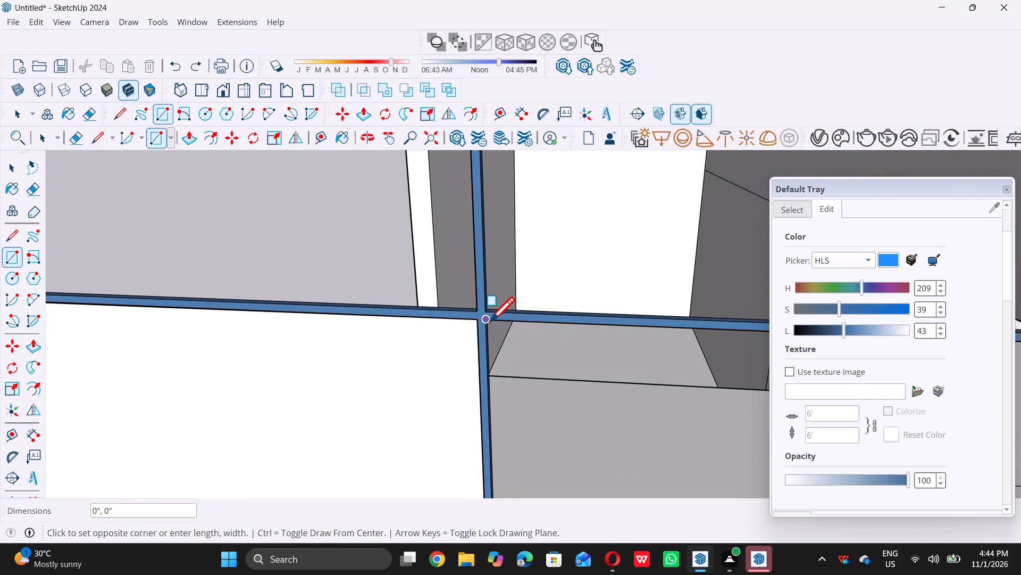
{"action": "scroll", "coordinate": [490, 321], "scroll_direction": "down", "scroll_amount": 20}
{"action": "scroll", "coordinate": [490, 321], "scroll_direction": "down", "scroll_amount": 2}
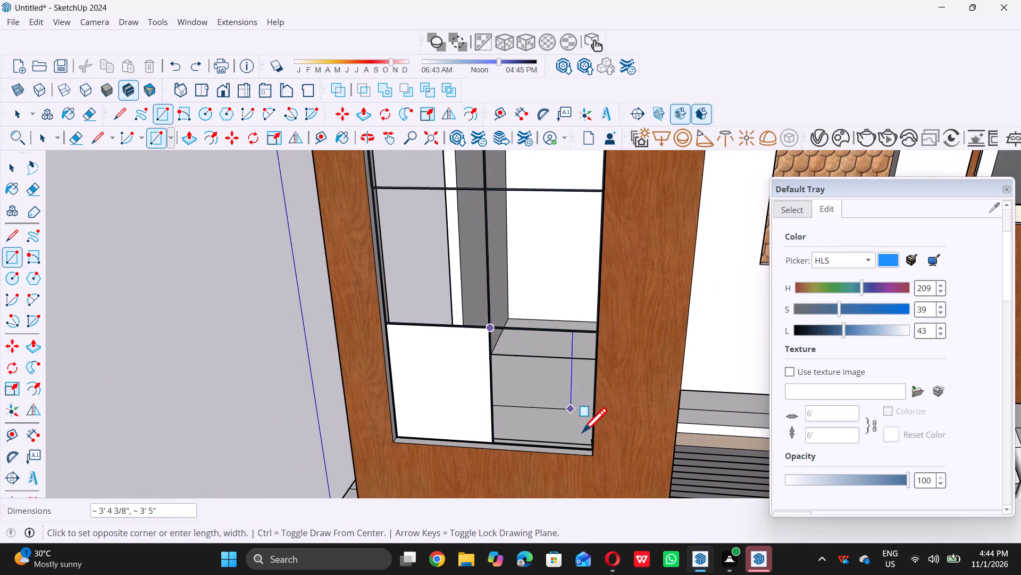
{"action": "scroll", "coordinate": [582, 432], "scroll_direction": "up", "scroll_amount": 17}
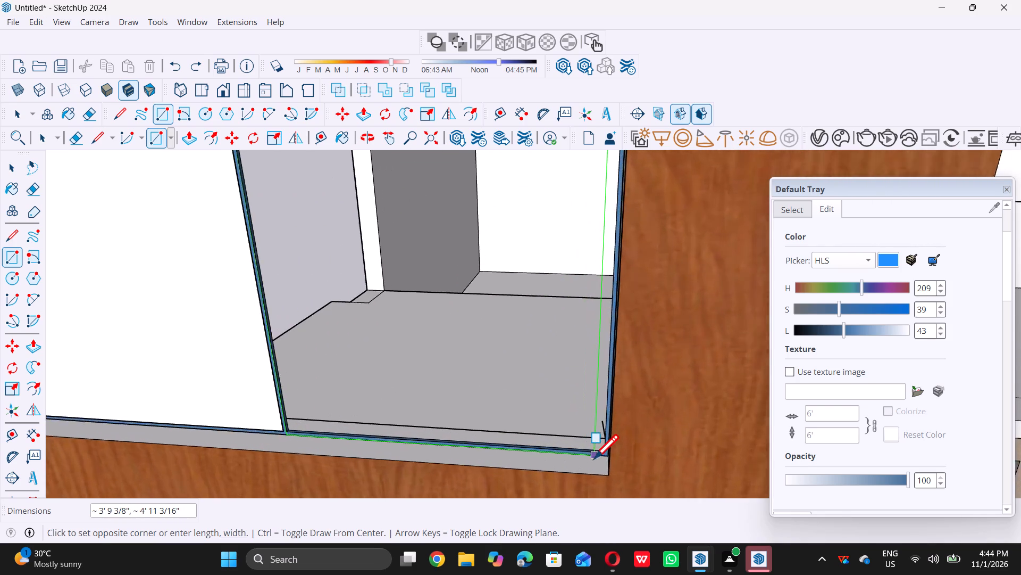
{"action": "scroll", "coordinate": [596, 457], "scroll_direction": "up", "scroll_amount": 7}
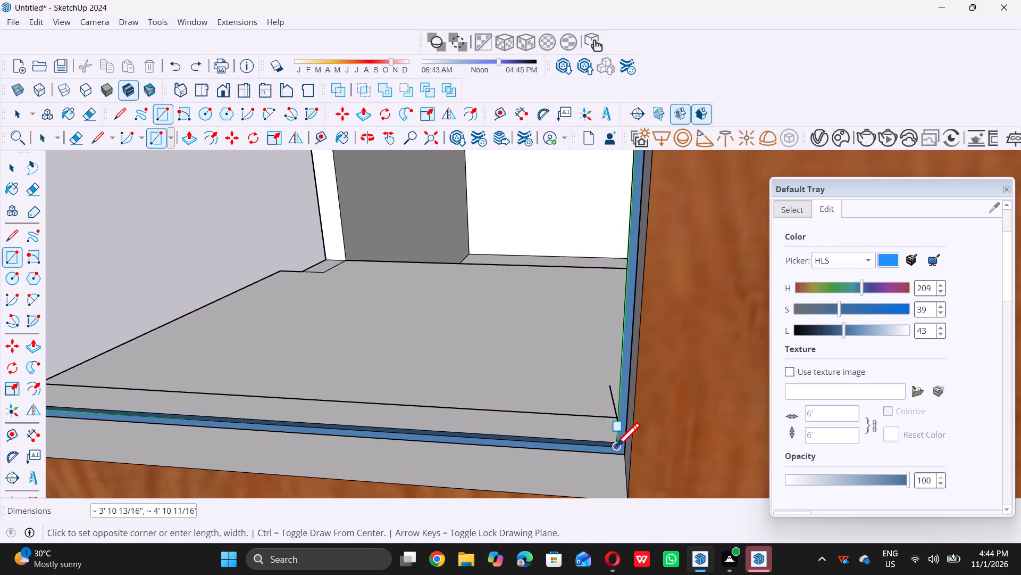
{"action": "left_click", "coordinate": [615, 447]}
Draw a rectangle about 4' 11 3/4" by 3' 11 1/4" filling the right pane opening in the second row from the bottom.
{"action": "scroll", "coordinate": [615, 447], "scroll_direction": "down", "scroll_amount": 15}
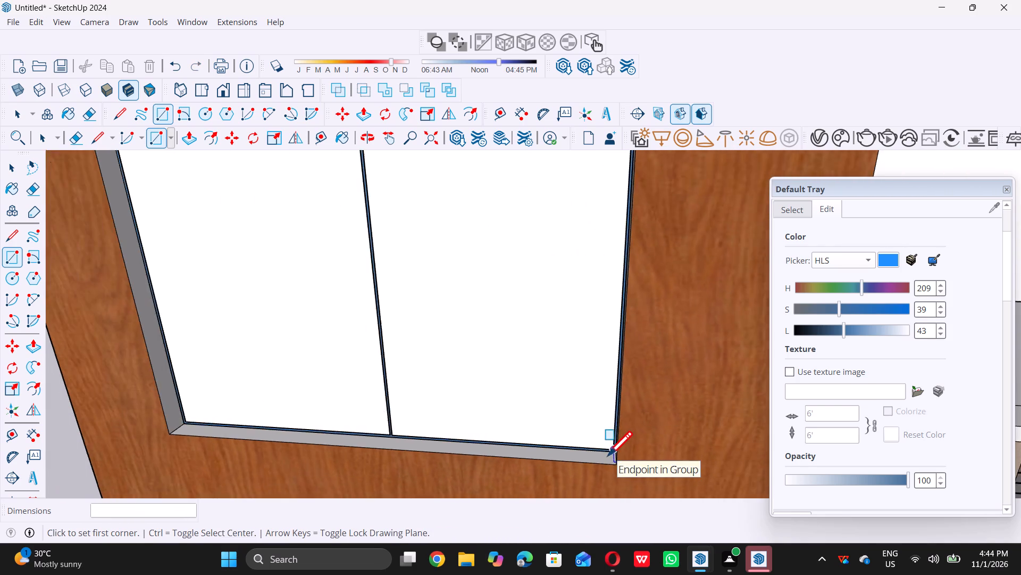
{"action": "scroll", "coordinate": [608, 455], "scroll_direction": "down", "scroll_amount": 9}
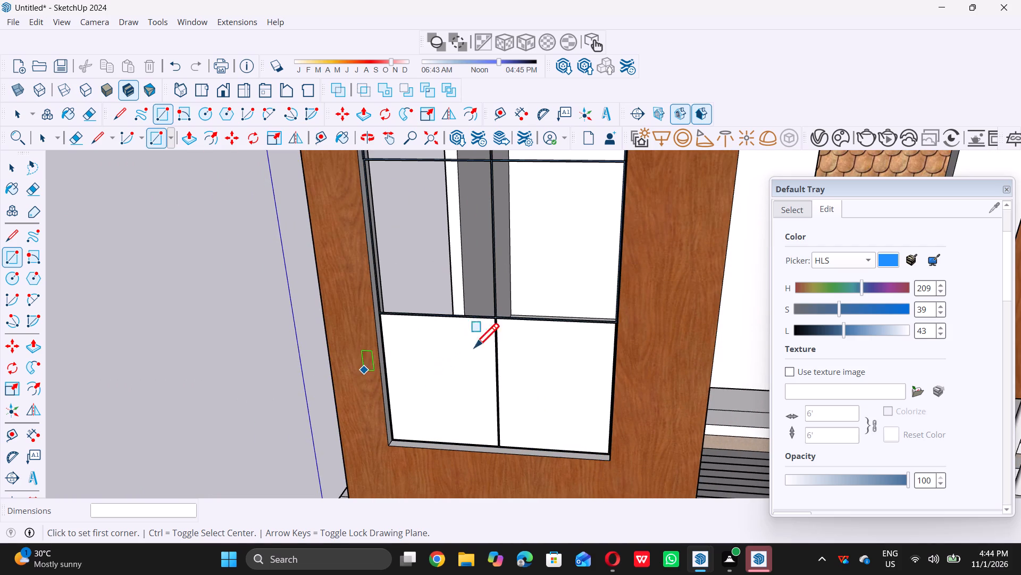
{"action": "scroll", "coordinate": [528, 343], "scroll_direction": "up", "scroll_amount": 7}
{"action": "scroll", "coordinate": [486, 302], "scroll_direction": "up", "scroll_amount": 10}
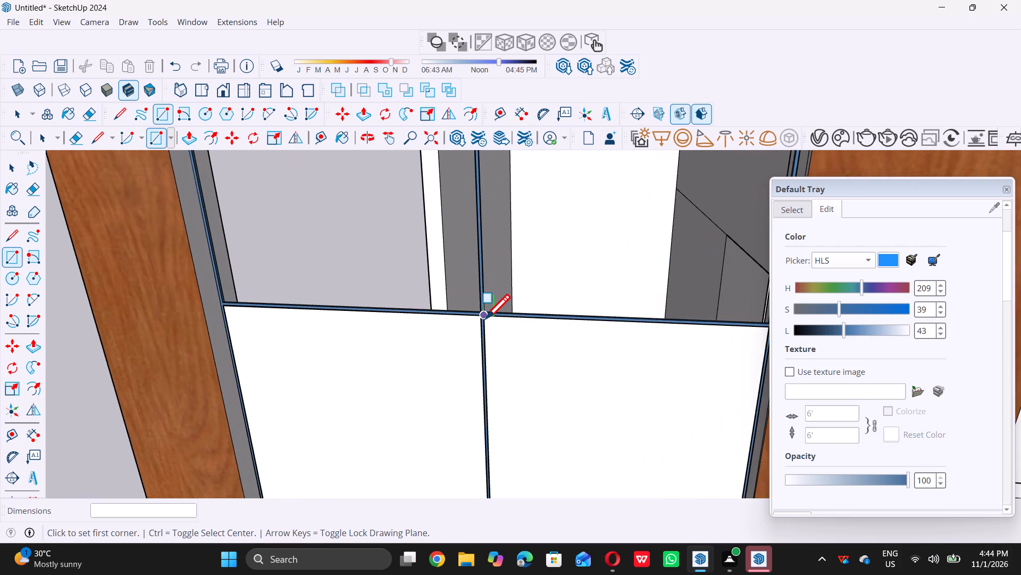
{"action": "scroll", "coordinate": [486, 312], "scroll_direction": "up", "scroll_amount": 7}
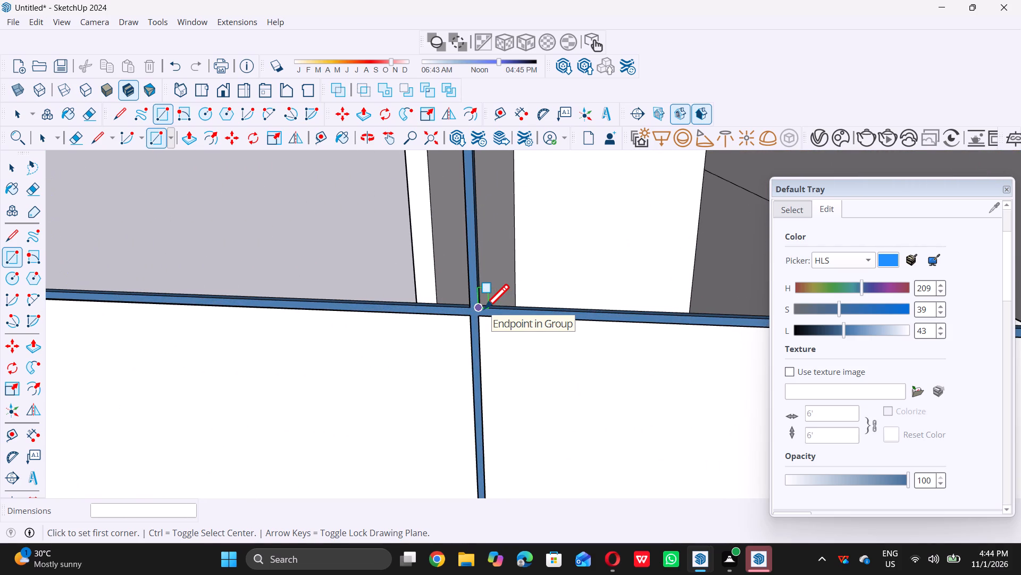
{"action": "double_click", "coordinate": [484, 308]}
{"action": "scroll", "coordinate": [484, 308], "scroll_direction": "down", "scroll_amount": 20}
{"action": "scroll", "coordinate": [484, 308], "scroll_direction": "down", "scroll_amount": 1}
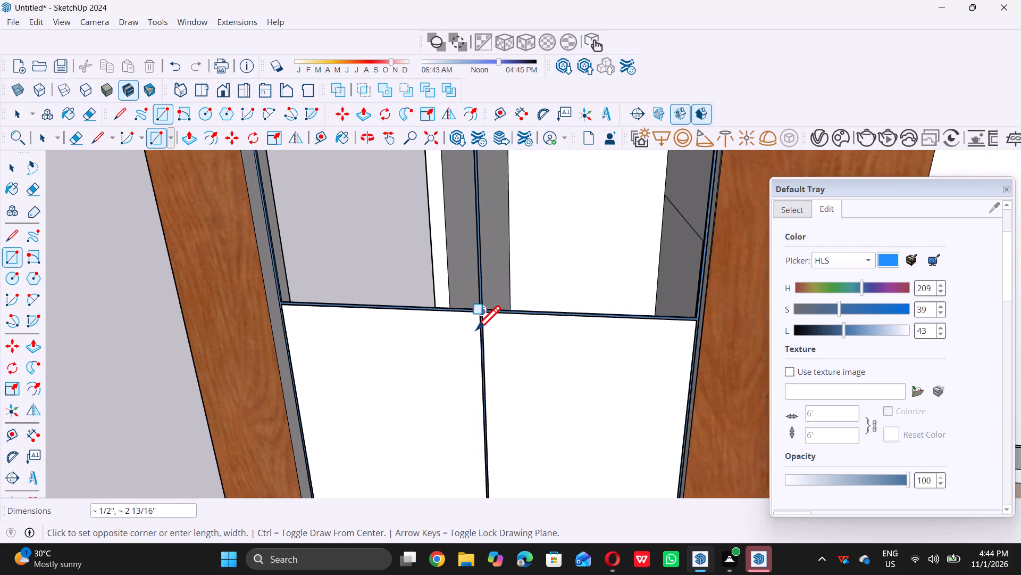
{"action": "scroll", "coordinate": [476, 330], "scroll_direction": "down", "scroll_amount": 9}
{"action": "scroll", "coordinate": [568, 213], "scroll_direction": "up", "scroll_amount": 2}
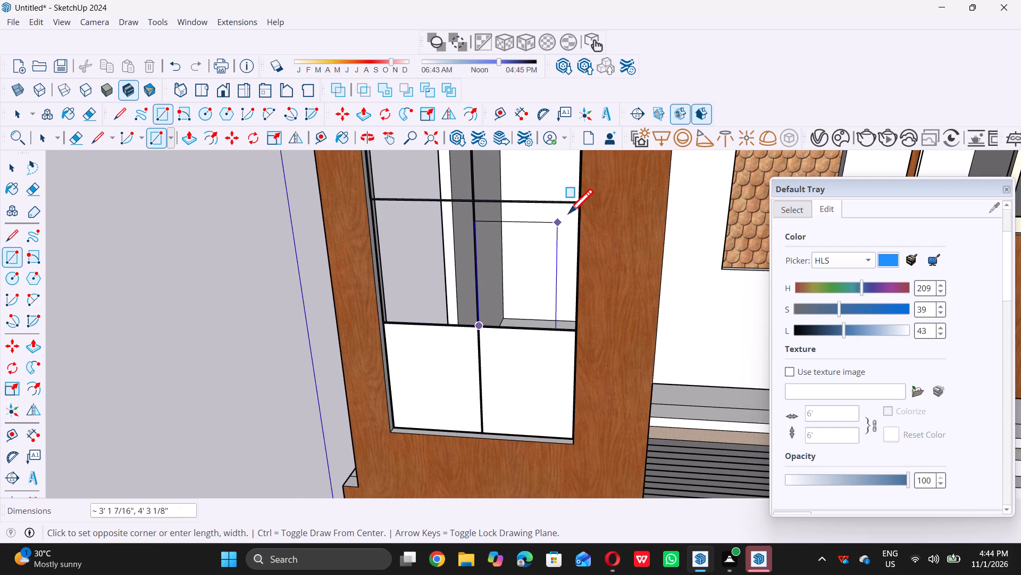
{"action": "scroll", "coordinate": [568, 213], "scroll_direction": "up", "scroll_amount": 7}
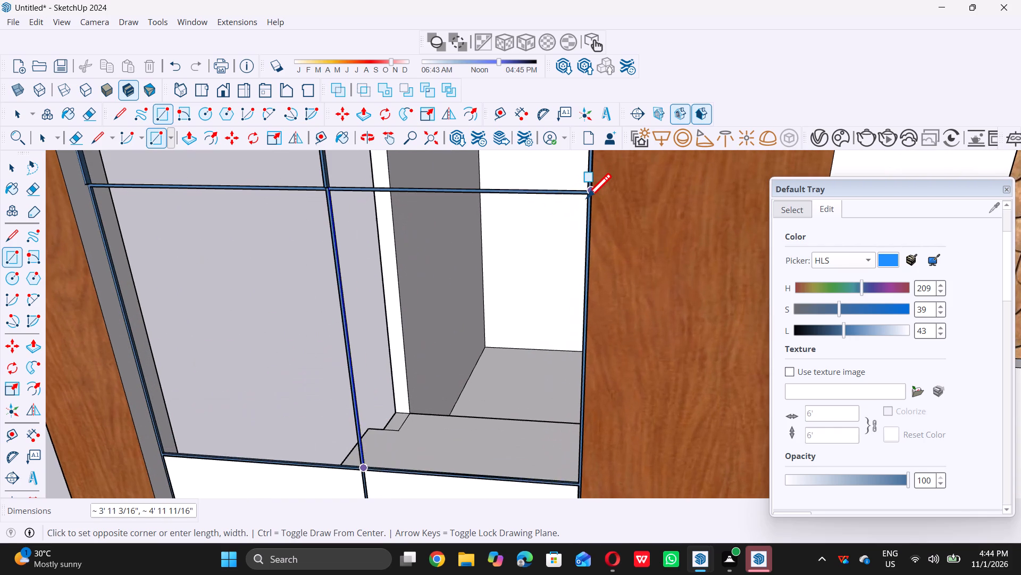
{"action": "double_click", "coordinate": [587, 196]}
Draw a rectangle about 4' 11 1/8" by 3' 11 3/4" filling the left pane opening in the second row from the bottom.
{"action": "scroll", "coordinate": [585, 207], "scroll_direction": "down", "scroll_amount": 9}
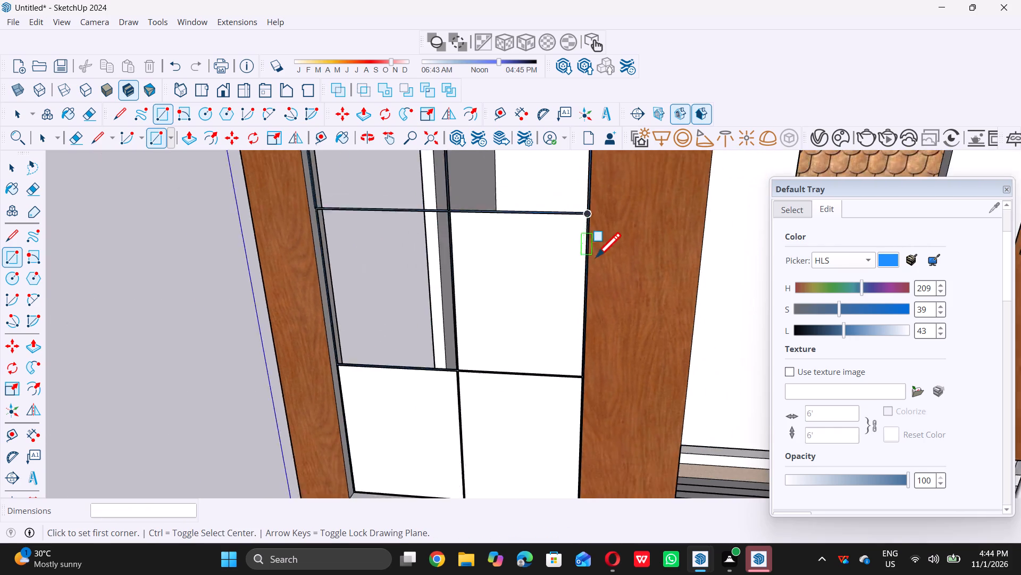
{"action": "scroll", "coordinate": [596, 257], "scroll_direction": "down", "scroll_amount": 2}
{"action": "scroll", "coordinate": [422, 319], "scroll_direction": "up", "scroll_amount": 14}
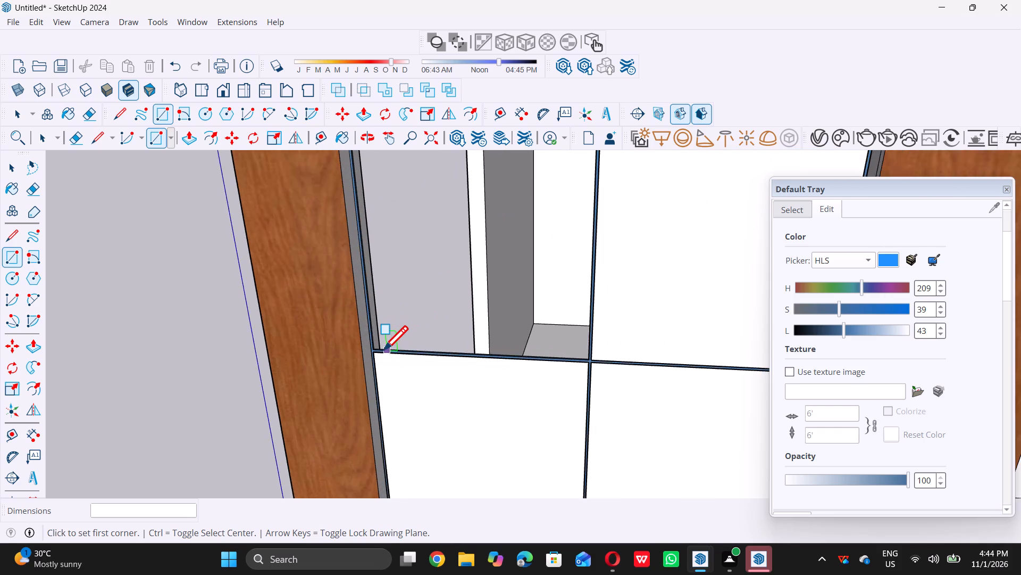
{"action": "scroll", "coordinate": [383, 350], "scroll_direction": "up", "scroll_amount": 5}
{"action": "left_click", "coordinate": [370, 349]}
{"action": "middle_click", "coordinate": [370, 349]}
{"action": "left_click", "coordinate": [370, 349]}
{"action": "scroll", "coordinate": [370, 349], "scroll_direction": "down", "scroll_amount": 2}
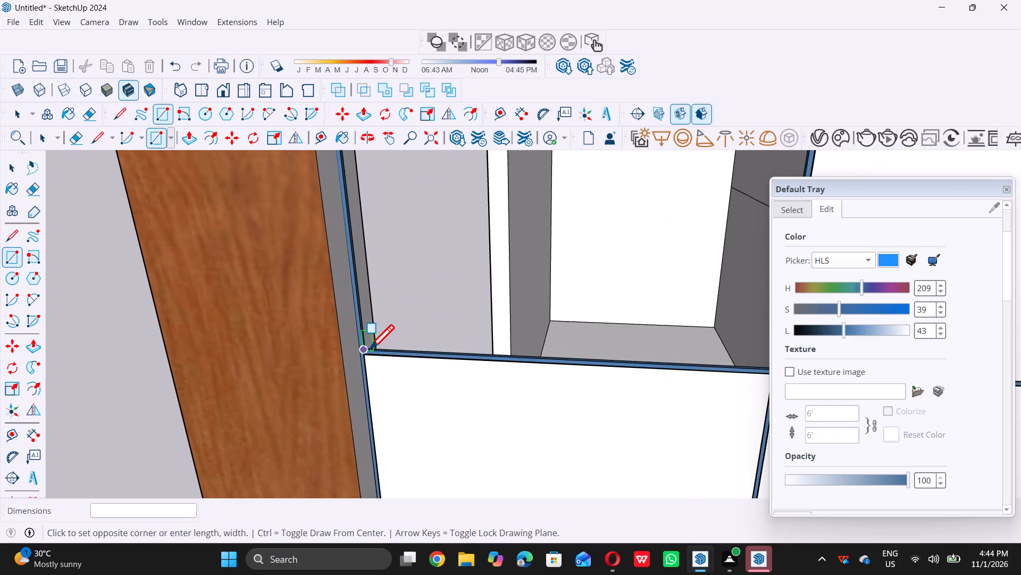
{"action": "scroll", "coordinate": [370, 349], "scroll_direction": "down", "scroll_amount": 12}
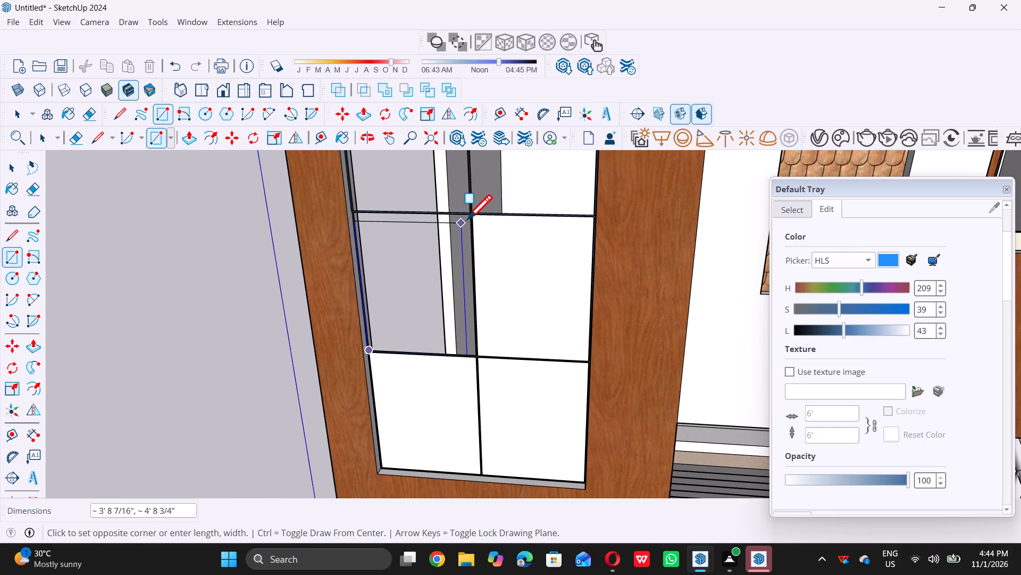
{"action": "scroll", "coordinate": [471, 215], "scroll_direction": "up", "scroll_amount": 5}
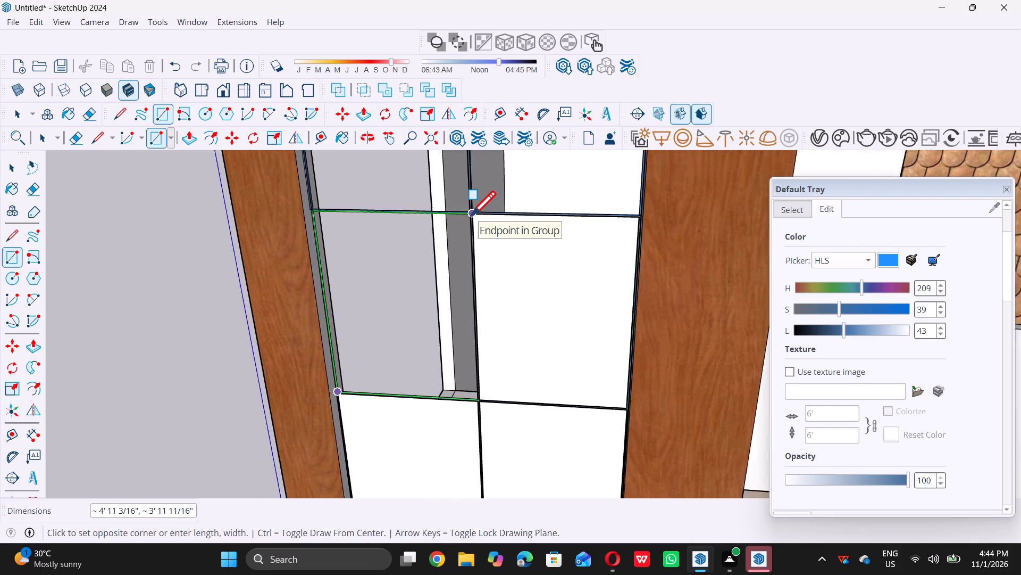
{"action": "scroll", "coordinate": [471, 215], "scroll_direction": "up", "scroll_amount": 3}
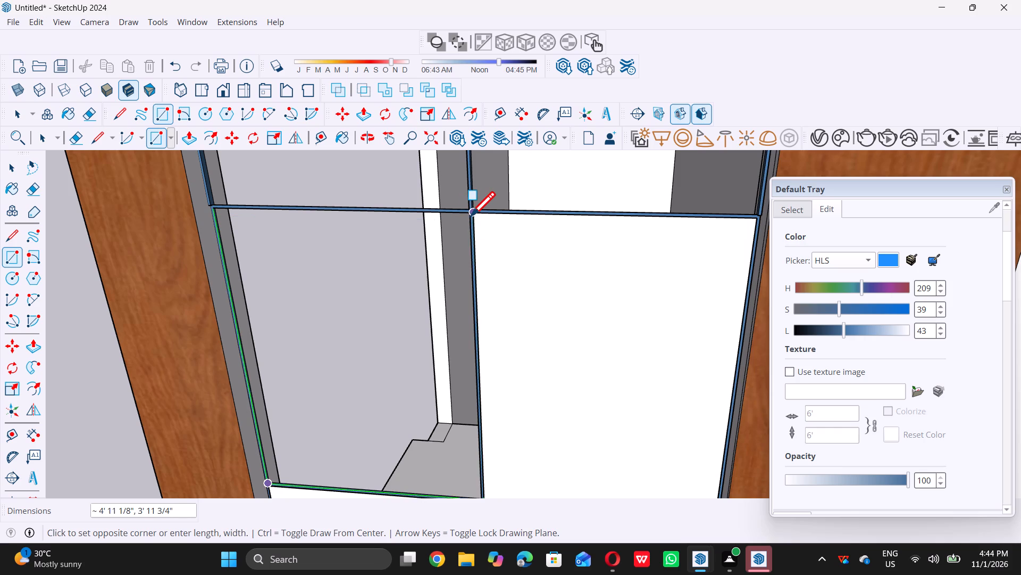
{"action": "double_click", "coordinate": [471, 216]}
Draw a rectangle about 4' 11 3/4" by 3' 10 3/4" filling the right pane opening in the third row from the bottom.
{"action": "scroll", "coordinate": [464, 265], "scroll_direction": "down", "scroll_amount": 16}
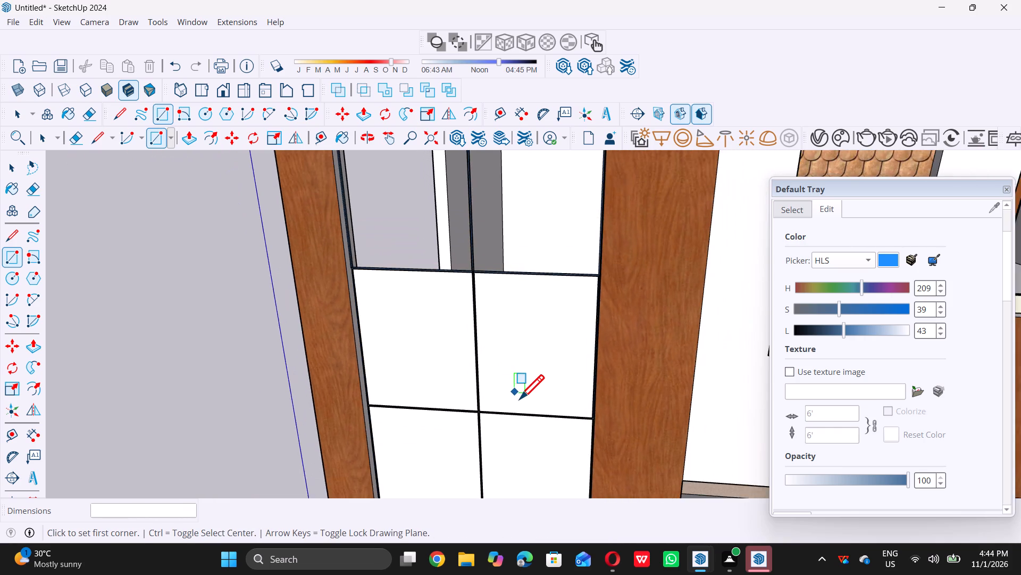
{"action": "scroll", "coordinate": [520, 399], "scroll_direction": "down", "scroll_amount": 8}
{"action": "scroll", "coordinate": [510, 319], "scroll_direction": "up", "scroll_amount": 14}
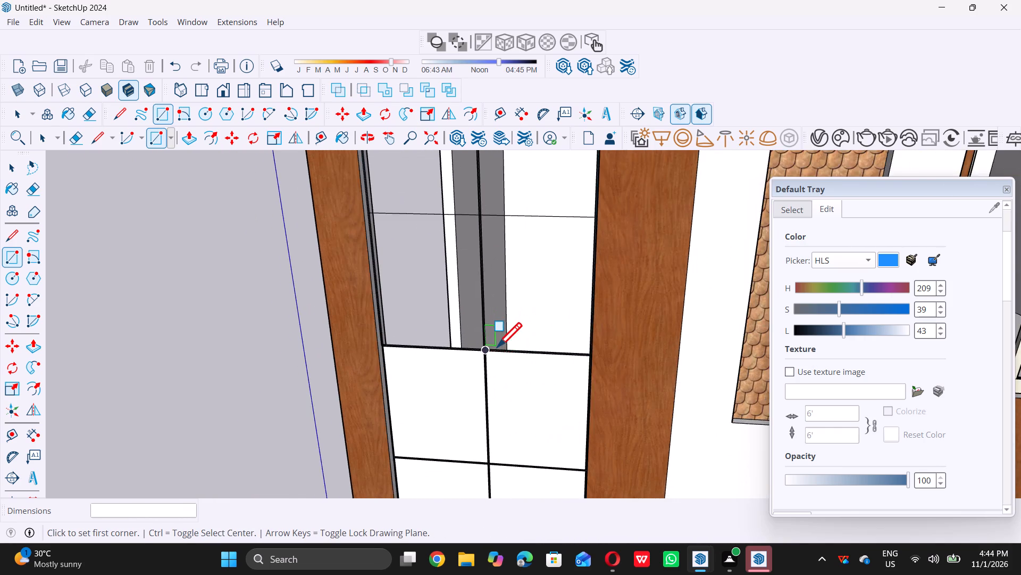
{"action": "scroll", "coordinate": [497, 347], "scroll_direction": "up", "scroll_amount": 9}
{"action": "left_click", "coordinate": [459, 352]}
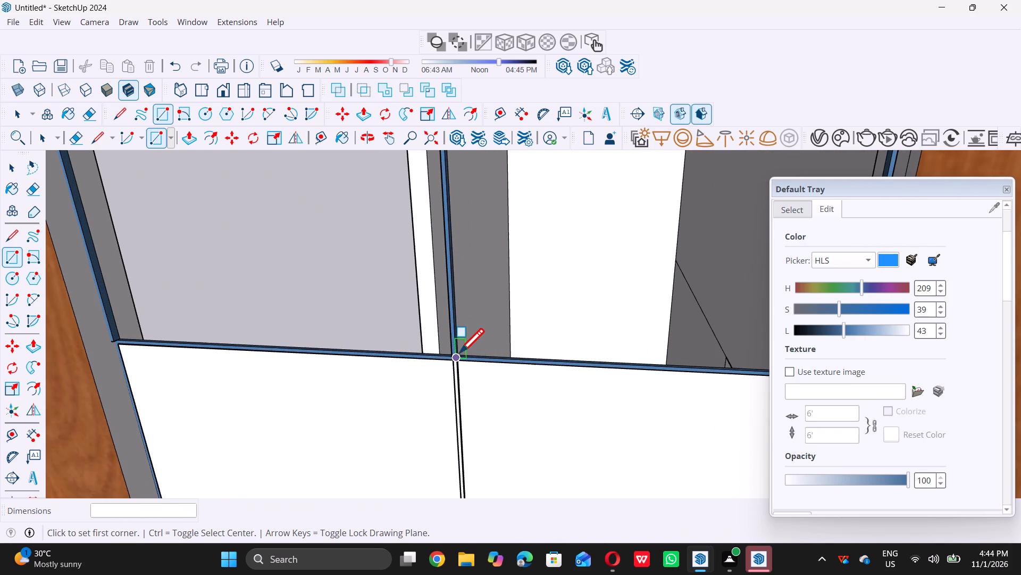
{"action": "scroll", "coordinate": [459, 352], "scroll_direction": "down", "scroll_amount": 13}
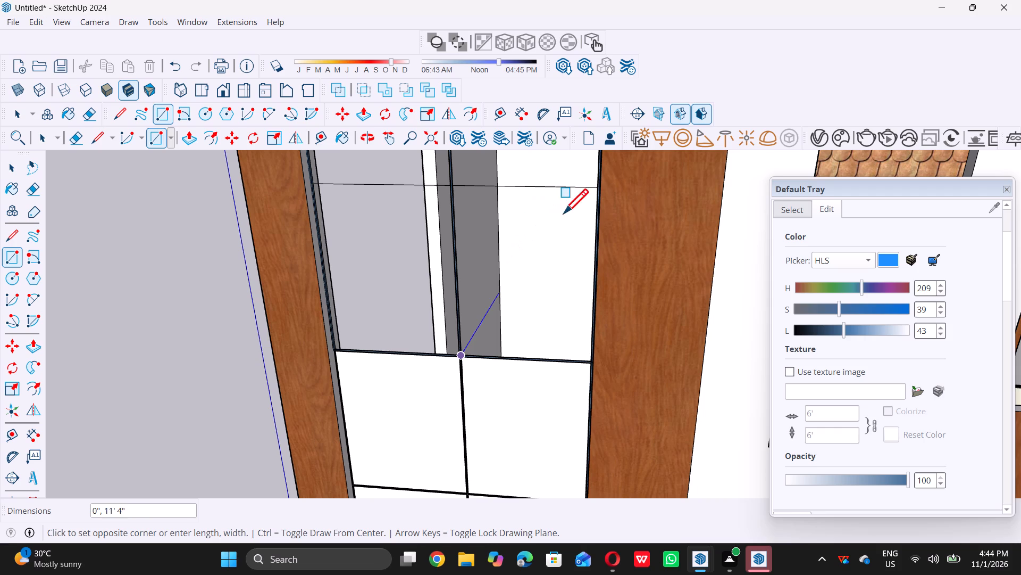
{"action": "left_click", "coordinate": [595, 188]}
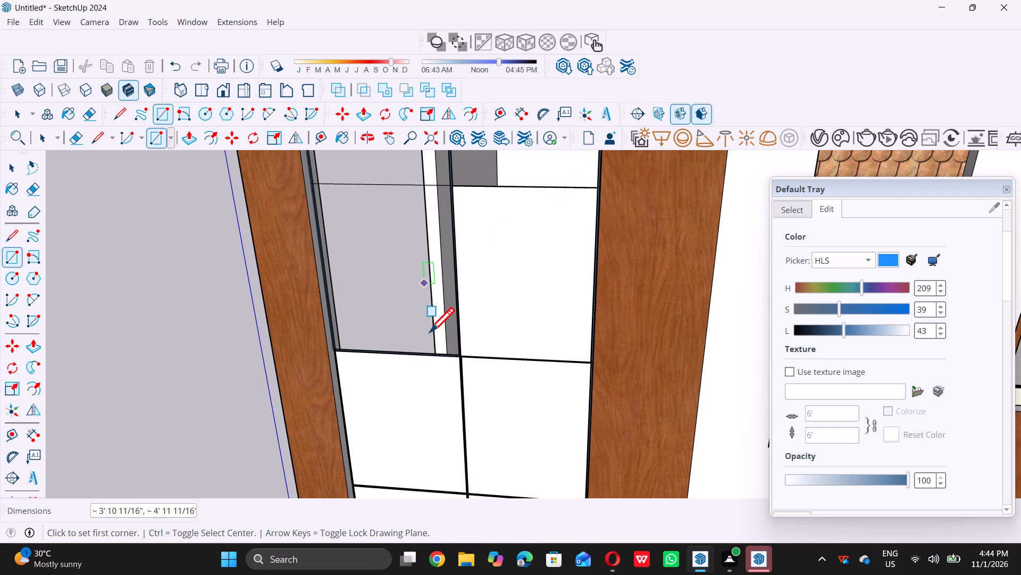
Draw a rectangle about 4' 11" by 3' 11 7/8" filling the left pane opening in the third row from the bottom.
{"action": "double_click", "coordinate": [459, 352]}
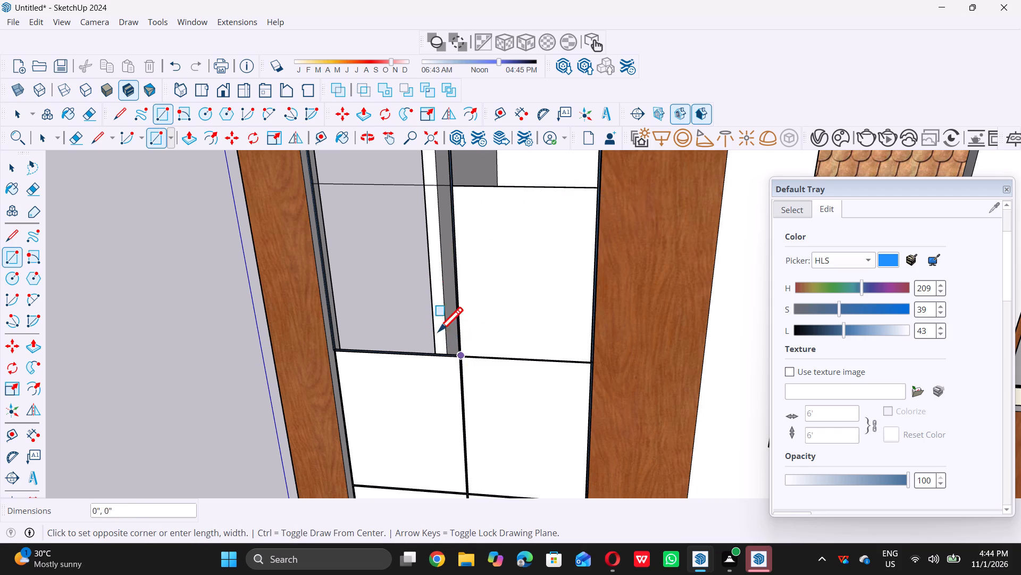
{"action": "left_click", "coordinate": [316, 184]}
Draw a rectangle about 4' 11 5/8" by 3' 11 3/4" filling the right pane opening in the fourth row from the bottom.
{"action": "scroll", "coordinate": [356, 254], "scroll_direction": "down", "scroll_amount": 13}
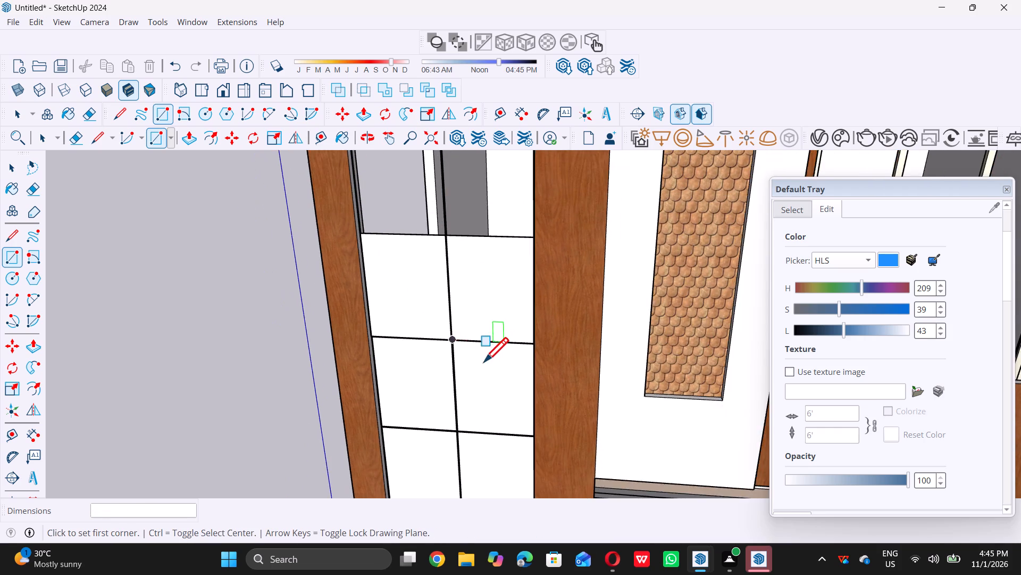
{"action": "scroll", "coordinate": [484, 362], "scroll_direction": "down", "scroll_amount": 12}
{"action": "scroll", "coordinate": [490, 291], "scroll_direction": "up", "scroll_amount": 11}
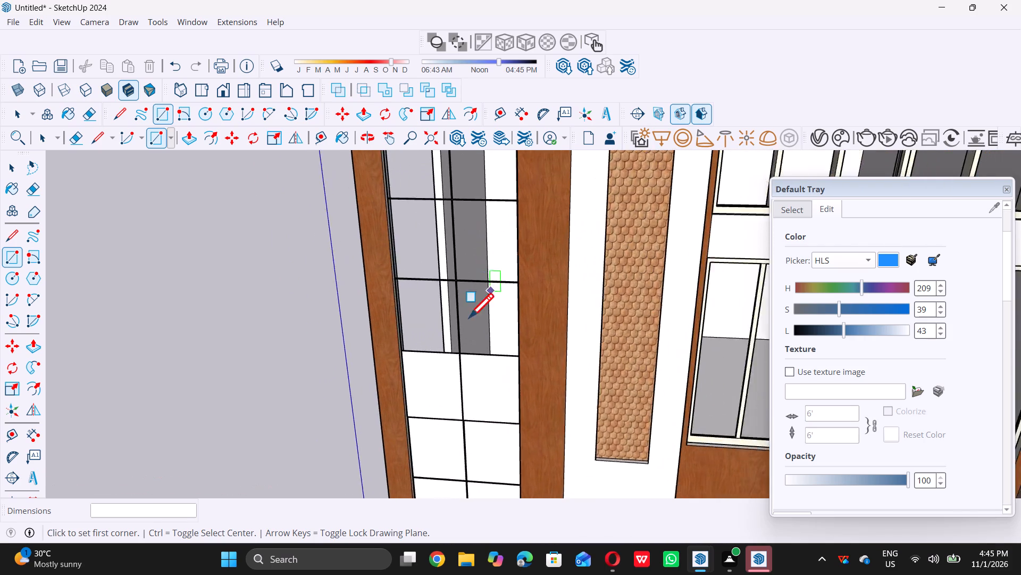
{"action": "scroll", "coordinate": [454, 370], "scroll_direction": "up", "scroll_amount": 18}
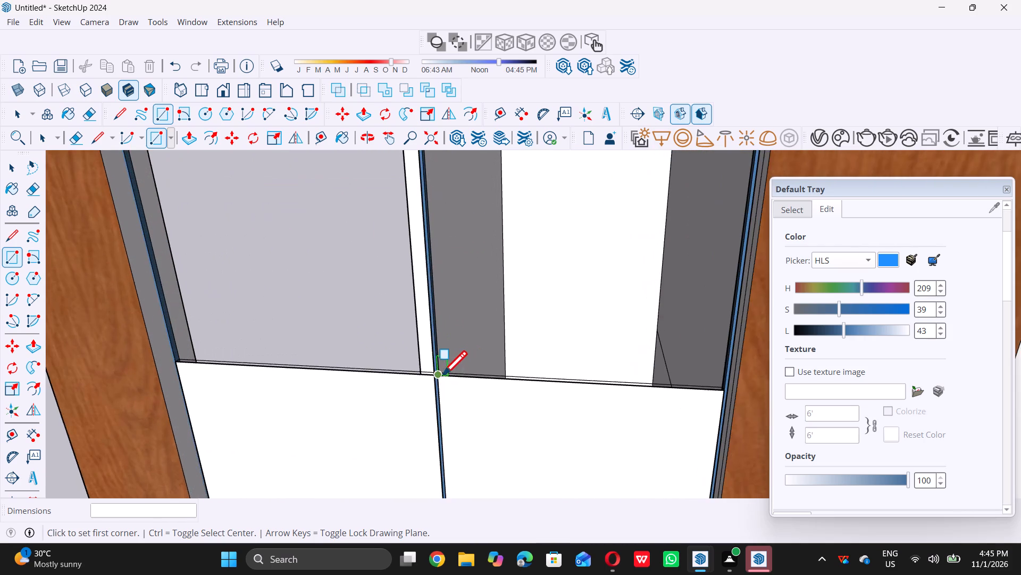
{"action": "left_click", "coordinate": [441, 369]}
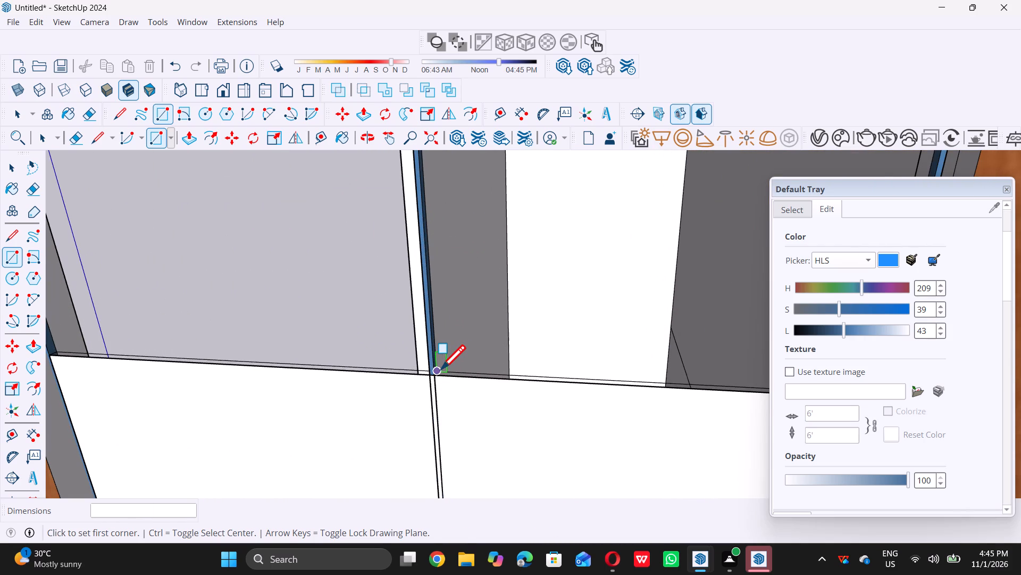
{"action": "scroll", "coordinate": [441, 369], "scroll_direction": "down", "scroll_amount": 20}
{"action": "scroll", "coordinate": [441, 369], "scroll_direction": "down", "scroll_amount": 2}
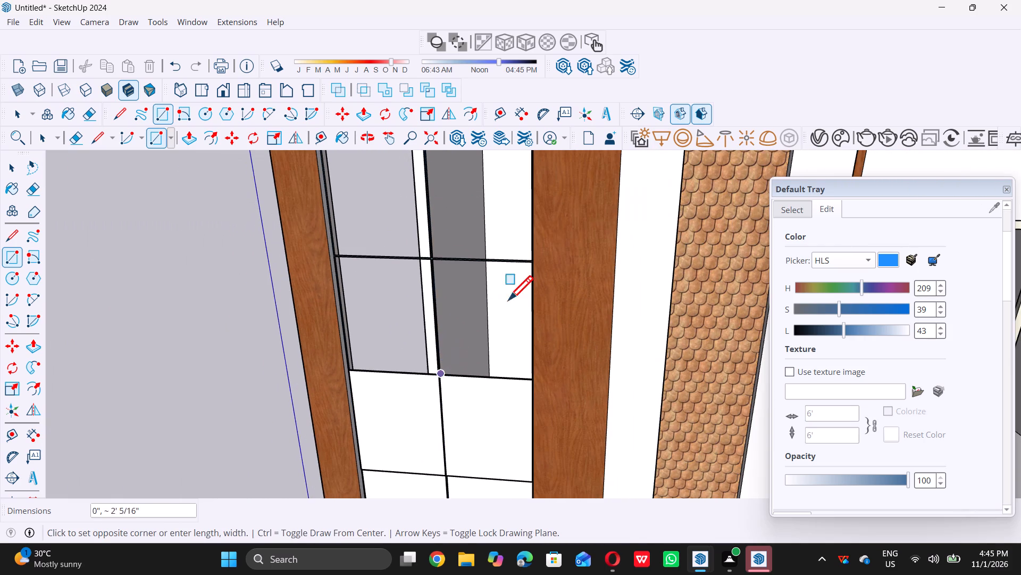
{"action": "scroll", "coordinate": [518, 282], "scroll_direction": "up", "scroll_amount": 2}
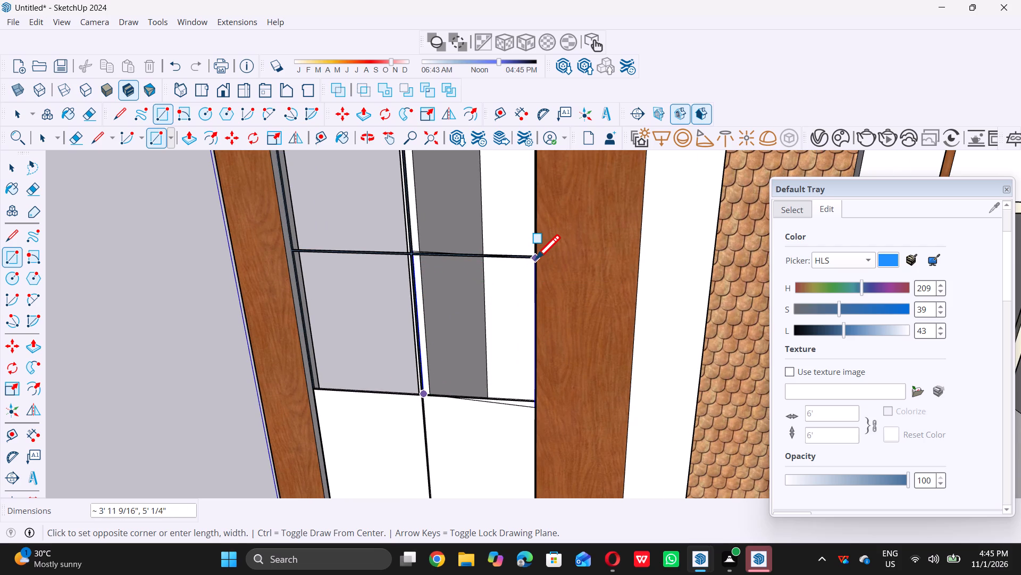
{"action": "scroll", "coordinate": [535, 257], "scroll_direction": "up", "scroll_amount": 6}
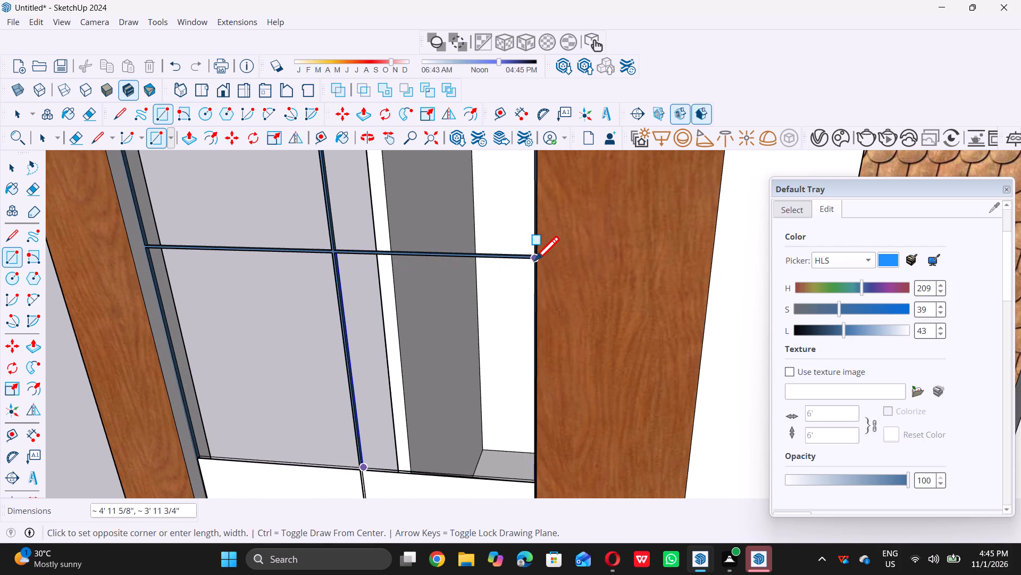
{"action": "scroll", "coordinate": [529, 258], "scroll_direction": "up", "scroll_amount": 13}
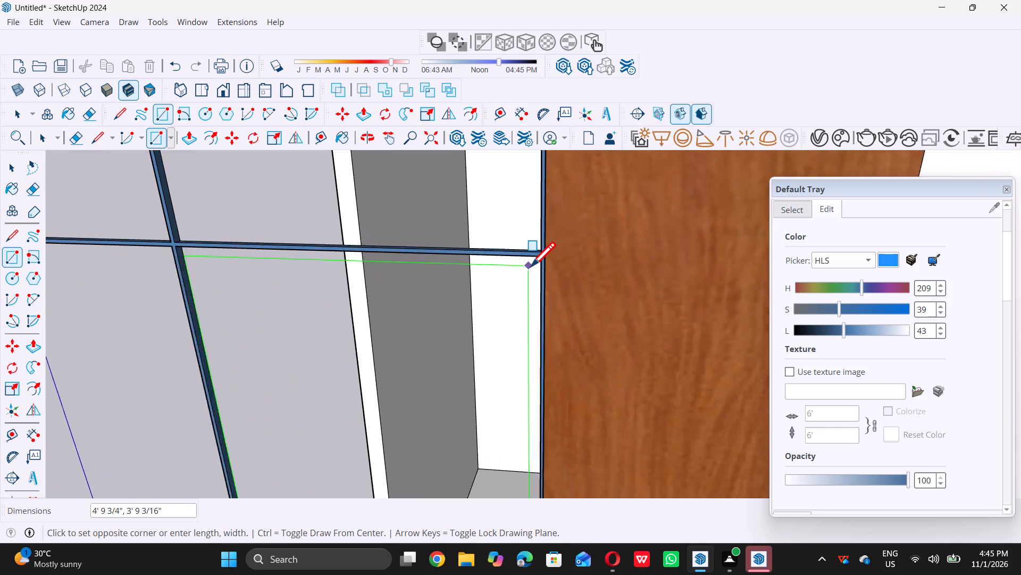
{"action": "left_click", "coordinate": [545, 256]}
{"action": "scroll", "coordinate": [545, 258], "scroll_direction": "down", "scroll_amount": 8}
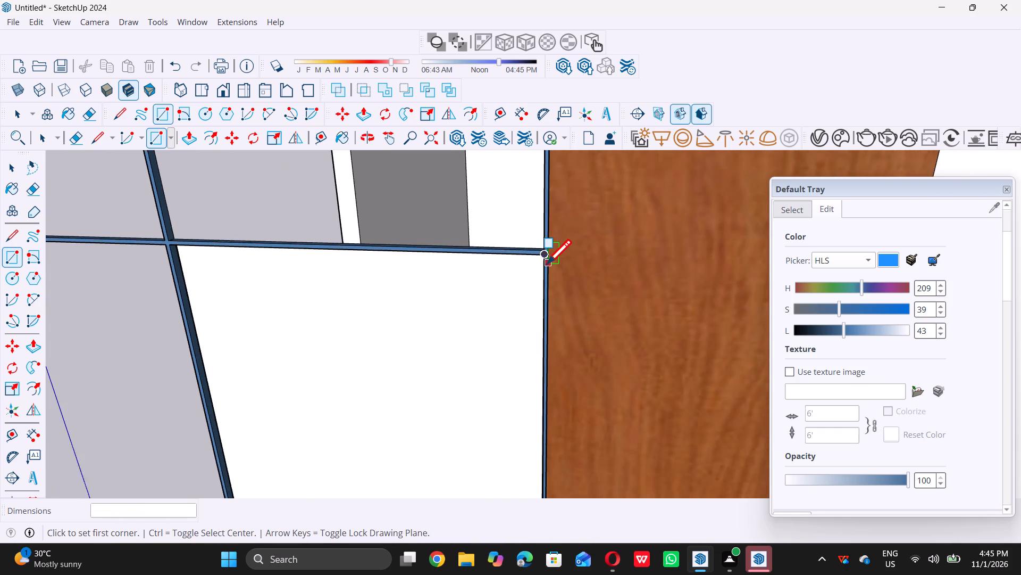
Draw a rectangle filling the left pane opening in the fourth row from the bottom of the tall glazing.
{"action": "scroll", "coordinate": [547, 264], "scroll_direction": "down", "scroll_amount": 15}
{"action": "scroll", "coordinate": [367, 370], "scroll_direction": "up", "scroll_amount": 9}
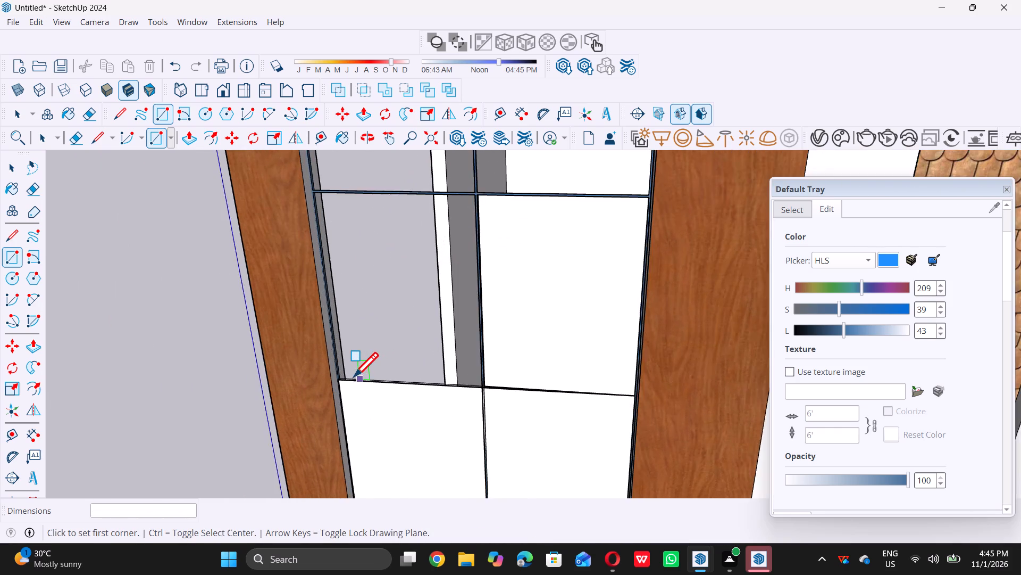
{"action": "scroll", "coordinate": [342, 375], "scroll_direction": "up", "scroll_amount": 9}
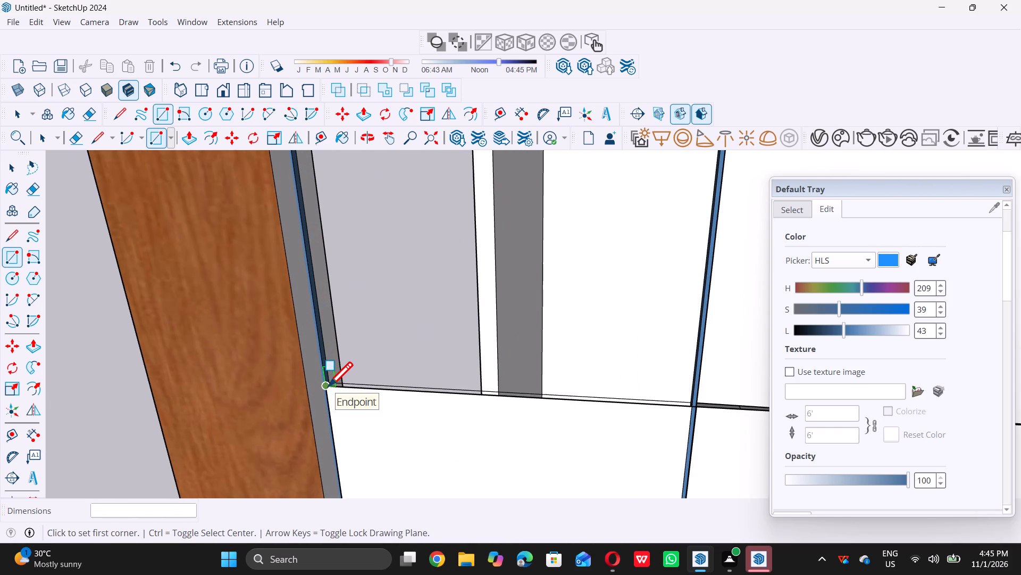
{"action": "left_click", "coordinate": [328, 386]}
{"action": "scroll", "coordinate": [328, 386], "scroll_direction": "down", "scroll_amount": 16}
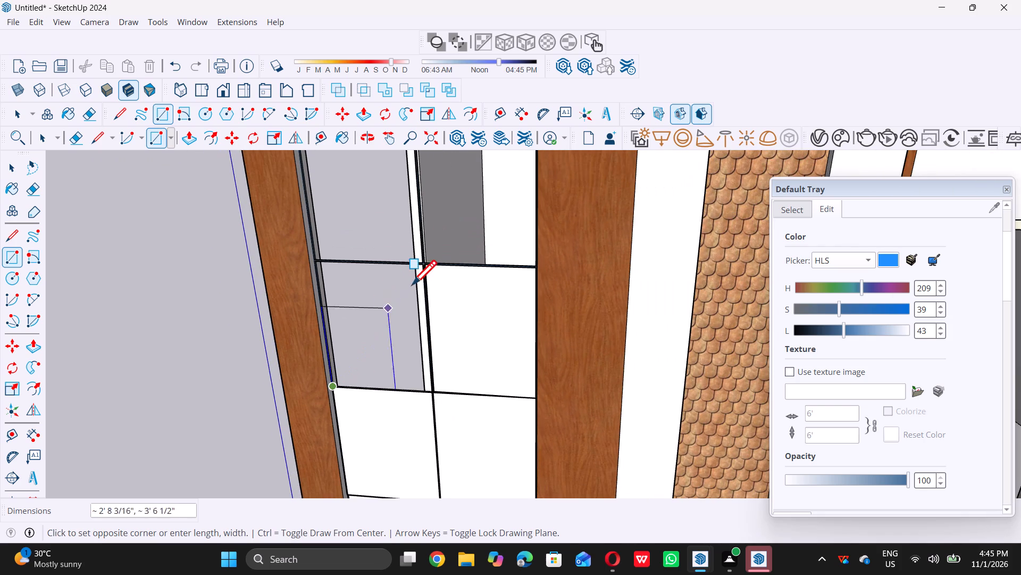
{"action": "left_click", "coordinate": [424, 268]}
Draw a rectangle about 3' 11 11/16" by 4' 10 7/16" filling the left pane opening in the fifth row from the bottom.
{"action": "scroll", "coordinate": [407, 322], "scroll_direction": "down", "scroll_amount": 6}
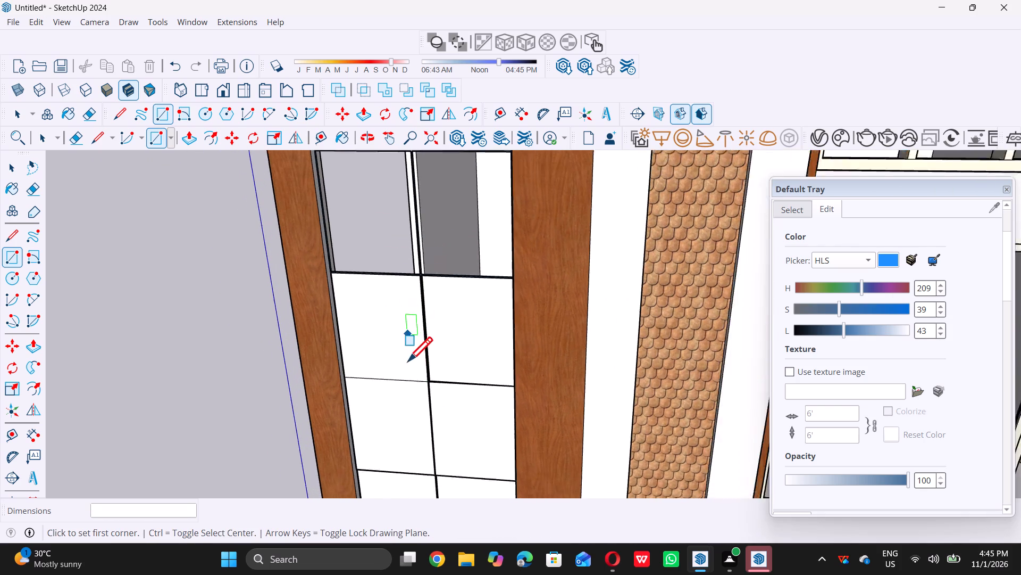
{"action": "scroll", "coordinate": [408, 361], "scroll_direction": "down", "scroll_amount": 8}
{"action": "scroll", "coordinate": [409, 272], "scroll_direction": "up", "scroll_amount": 10}
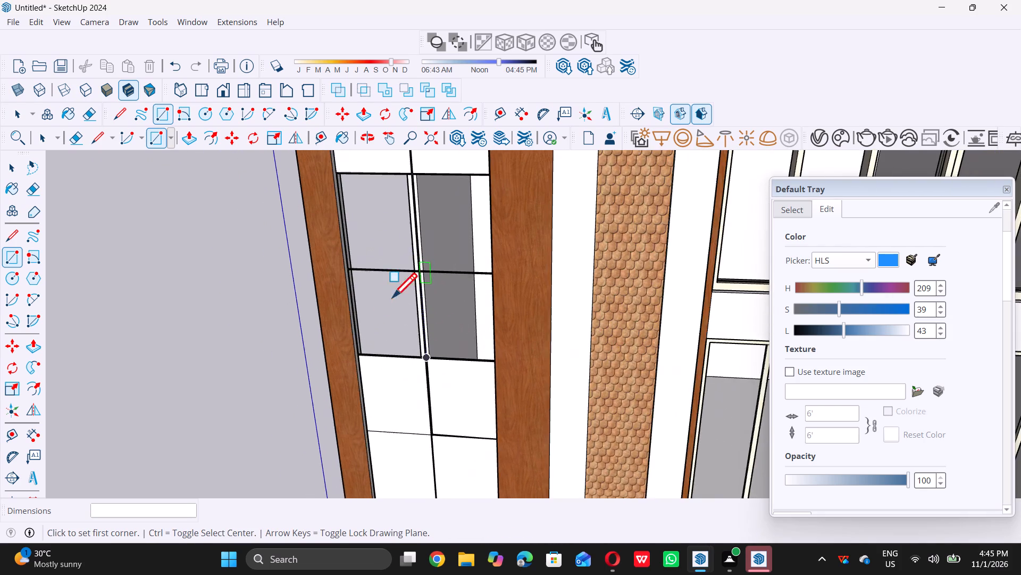
{"action": "scroll", "coordinate": [392, 297], "scroll_direction": "up", "scroll_amount": 6}
{"action": "scroll", "coordinate": [350, 364], "scroll_direction": "up", "scroll_amount": 18}
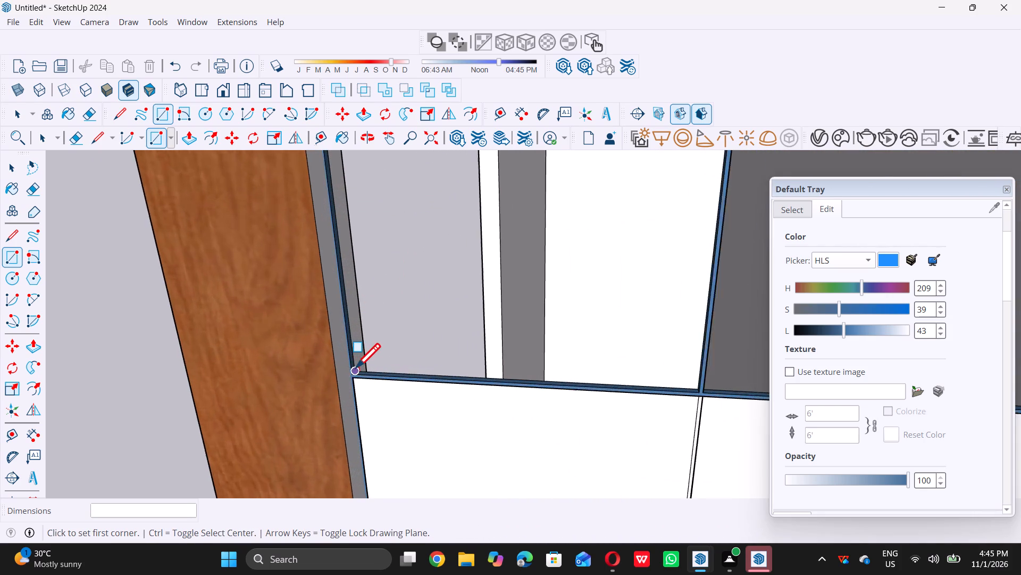
{"action": "left_click", "coordinate": [353, 373]}
{"action": "scroll", "coordinate": [353, 373], "scroll_direction": "down", "scroll_amount": 3}
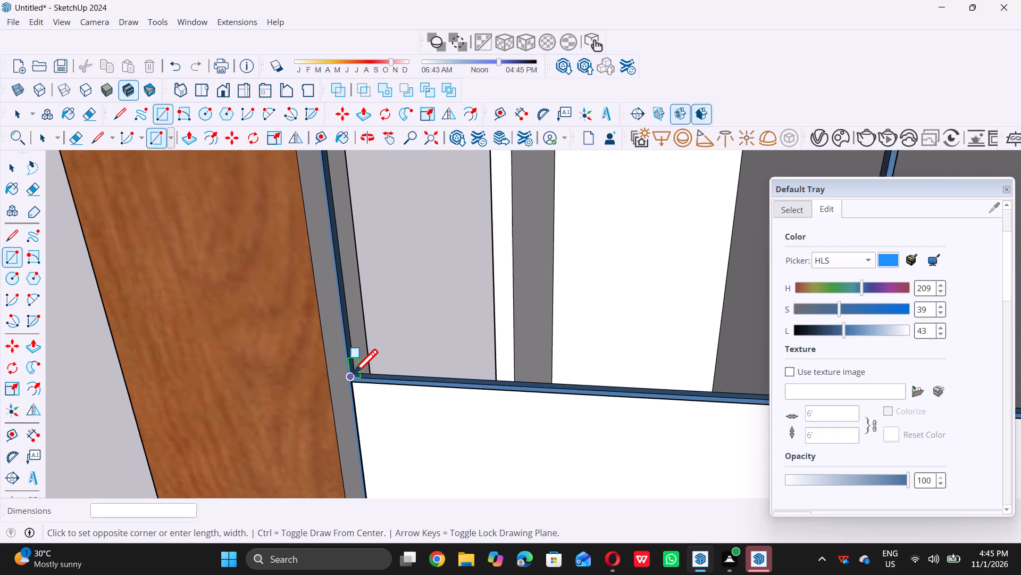
{"action": "scroll", "coordinate": [353, 373], "scroll_direction": "down", "scroll_amount": 17}
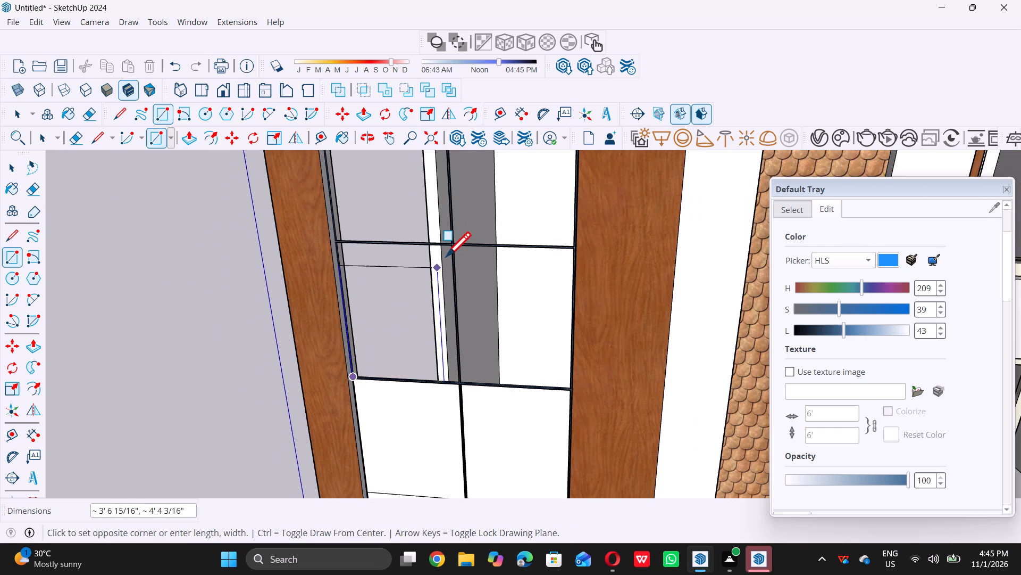
{"action": "scroll", "coordinate": [446, 255], "scroll_direction": "up", "scroll_amount": 2}
{"action": "left_click", "coordinate": [453, 246]}
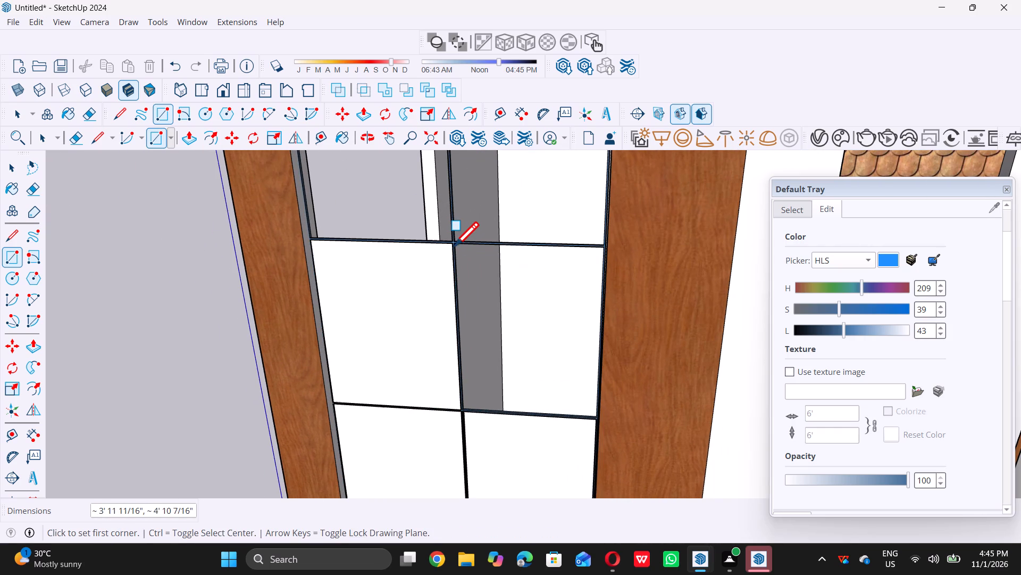
Draw a rectangle about 4' 11 11/16" by 3' 10 13/16" filling the right pane opening in the fifth row from the bottom.
{"action": "left_click", "coordinate": [458, 245]}
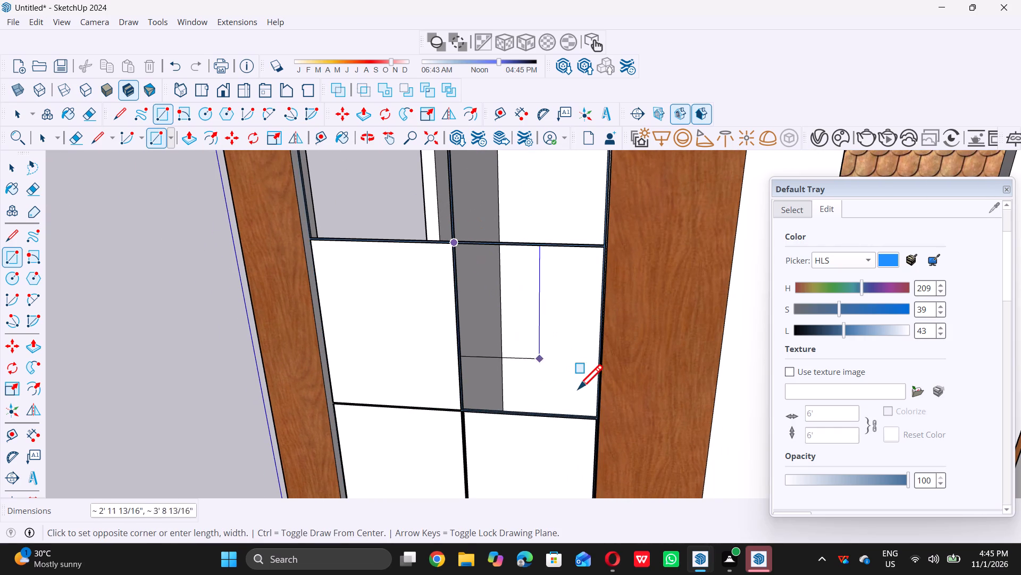
{"action": "double_click", "coordinate": [596, 413]}
Draw a rectangle about 4' 11 3/16" by 3' 10 11/16" filling the right pane opening in the sixth row from the bottom.
{"action": "scroll", "coordinate": [500, 396], "scroll_direction": "down", "scroll_amount": 15}
{"action": "scroll", "coordinate": [471, 333], "scroll_direction": "up", "scroll_amount": 4}
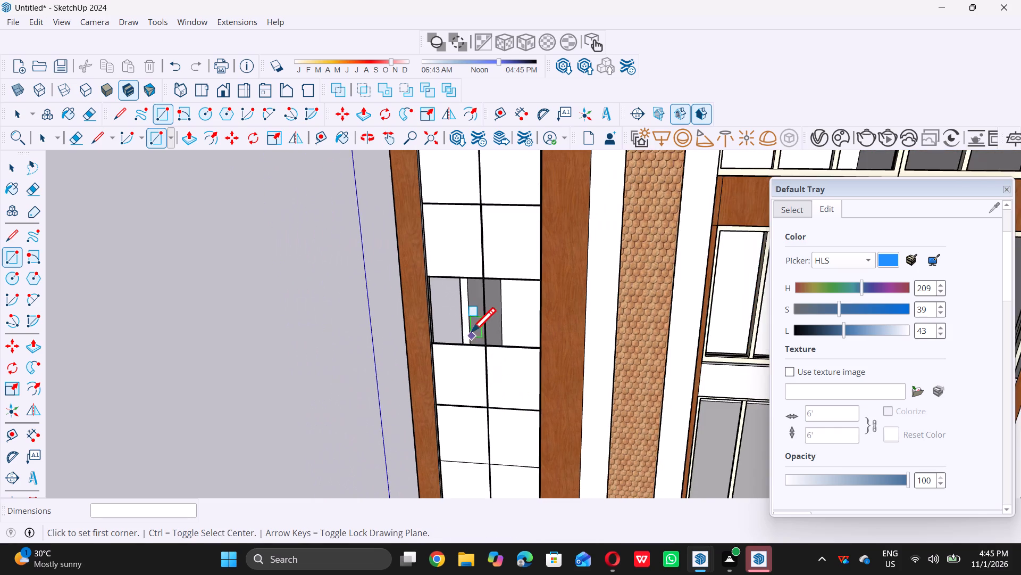
{"action": "scroll", "coordinate": [471, 332], "scroll_direction": "up", "scroll_amount": 7}
{"action": "scroll", "coordinate": [482, 356], "scroll_direction": "up", "scroll_amount": 19}
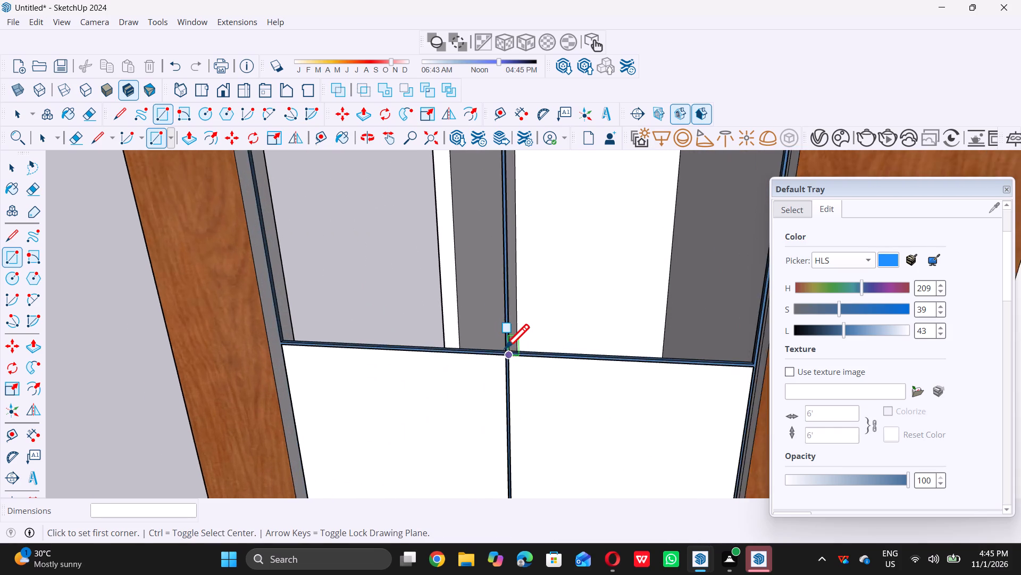
{"action": "scroll", "coordinate": [505, 348], "scroll_direction": "up", "scroll_amount": 3}
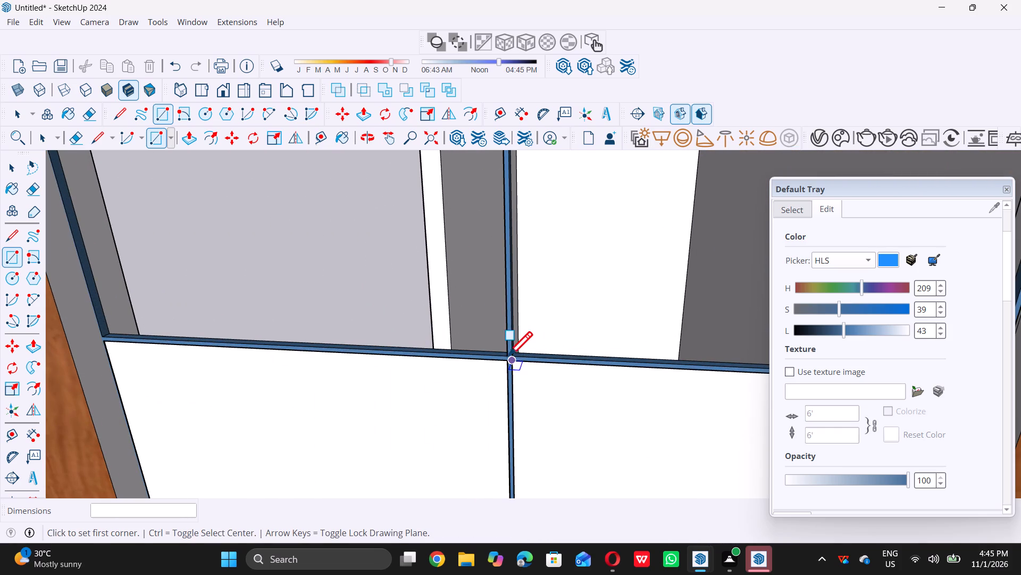
{"action": "left_click", "coordinate": [515, 359]}
{"action": "scroll", "coordinate": [515, 359], "scroll_direction": "down", "scroll_amount": 8}
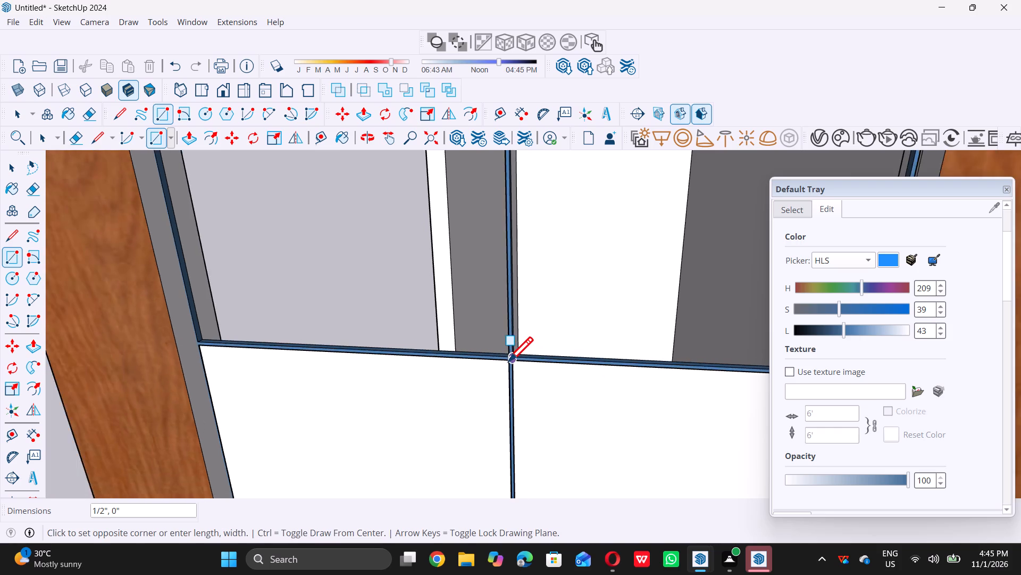
{"action": "scroll", "coordinate": [508, 361], "scroll_direction": "down", "scroll_amount": 13}
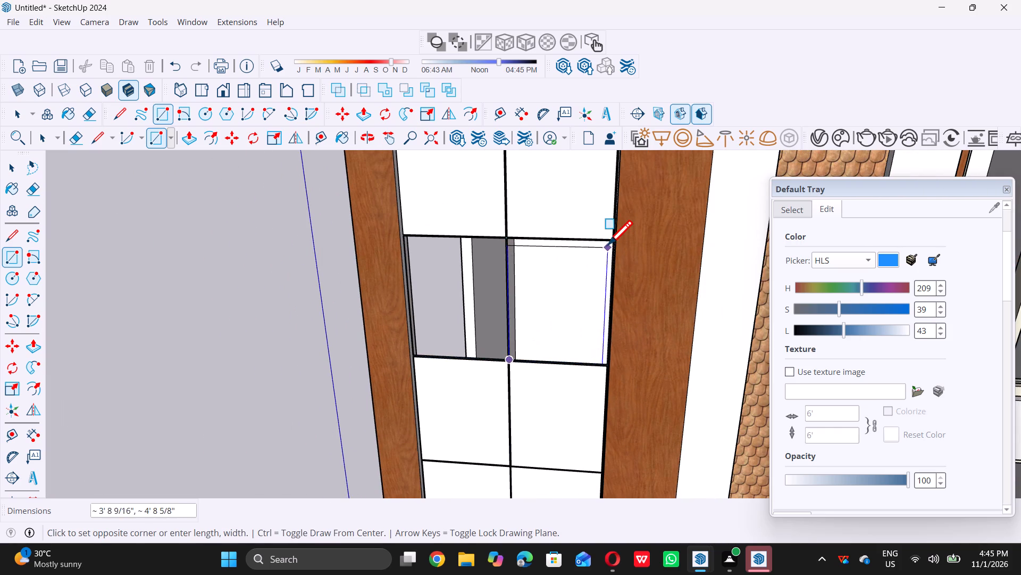
{"action": "left_click", "coordinate": [609, 243]}
Draw a rectangle about 3' 11 7/16" by 4' 11 11/16" filling the left pane opening in the sixth row from the bottom.
{"action": "scroll", "coordinate": [505, 361], "scroll_direction": "up", "scroll_amount": 2}
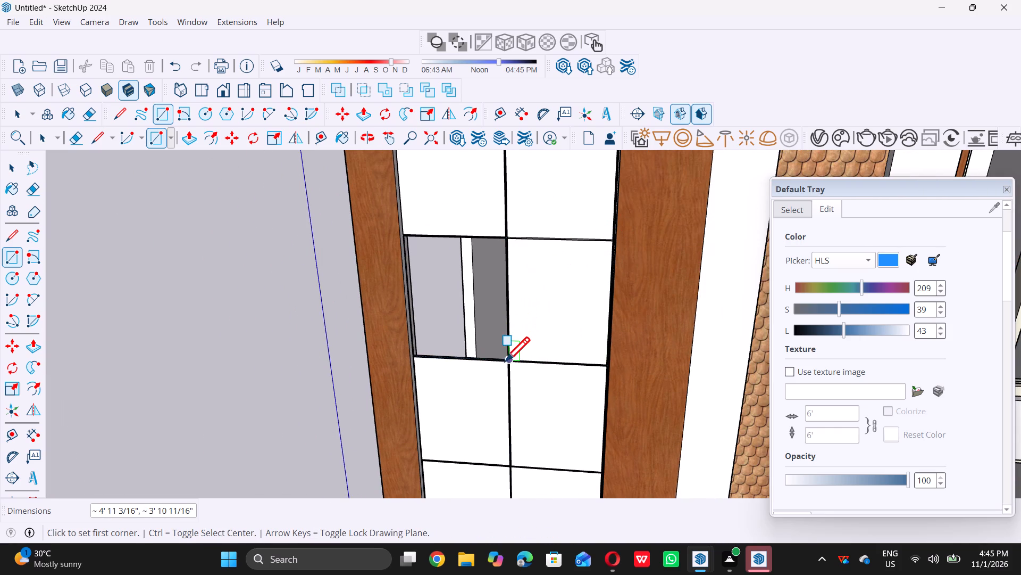
{"action": "scroll", "coordinate": [505, 361], "scroll_direction": "up", "scroll_amount": 20}
{"action": "scroll", "coordinate": [505, 361], "scroll_direction": "up", "scroll_amount": 4}
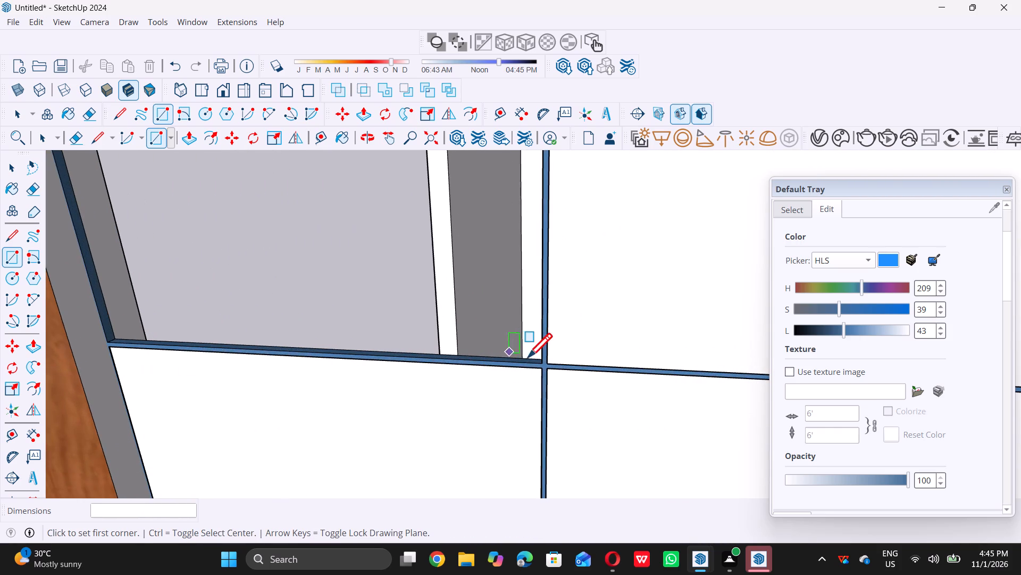
{"action": "left_click", "coordinate": [539, 364]}
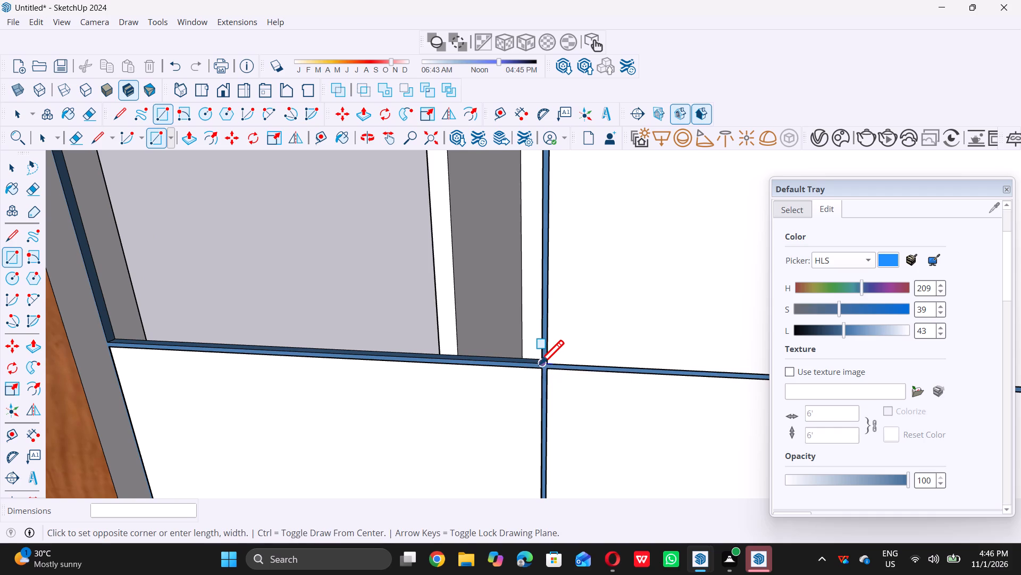
{"action": "scroll", "coordinate": [538, 364], "scroll_direction": "down", "scroll_amount": 17}
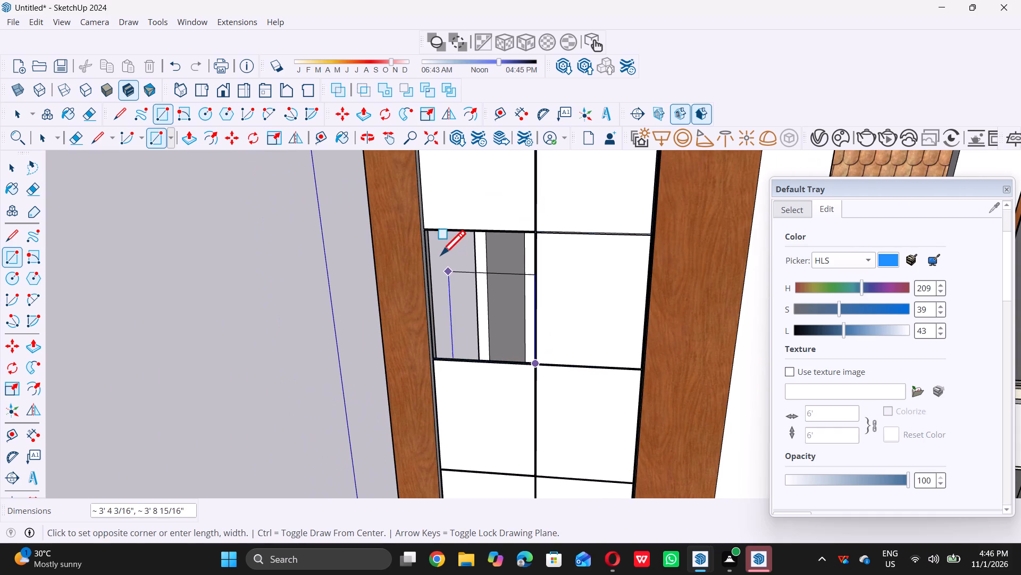
{"action": "double_click", "coordinate": [428, 231]}
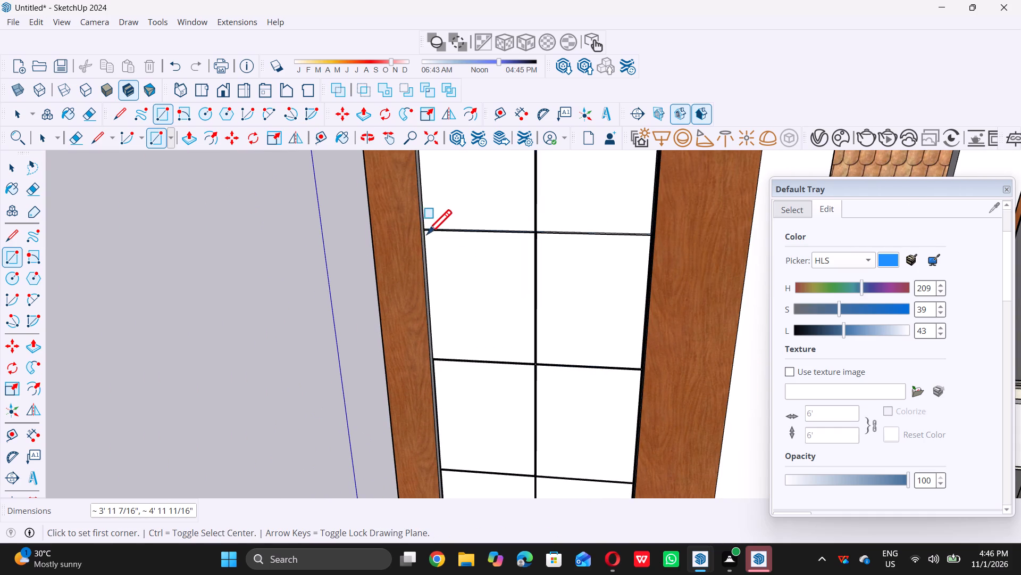
Paint both panes in the fourth to seventh rows from the bottom of the glazing with the muted 0098_DodgerBlue material.
{"action": "key", "text": "space"}
{"action": "scroll", "coordinate": [834, 309], "scroll_direction": "up", "scroll_amount": 5}
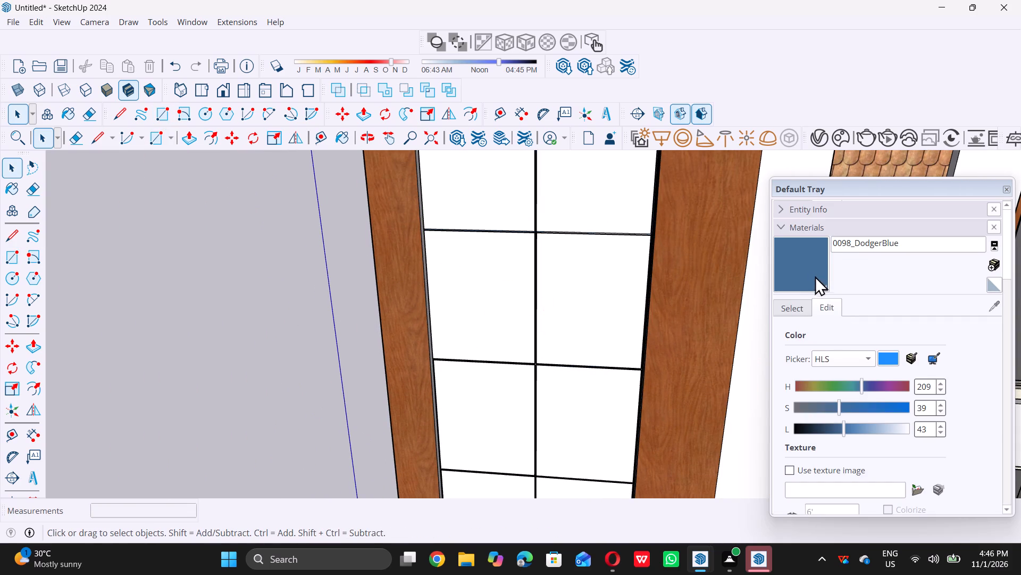
{"action": "double_click", "coordinate": [813, 273]}
{"action": "left_click", "coordinate": [572, 314]}
{"action": "left_click_drag", "start_coordinate": [499, 327], "coordinate": [507, 321]}
{"action": "left_click", "coordinate": [601, 224]}
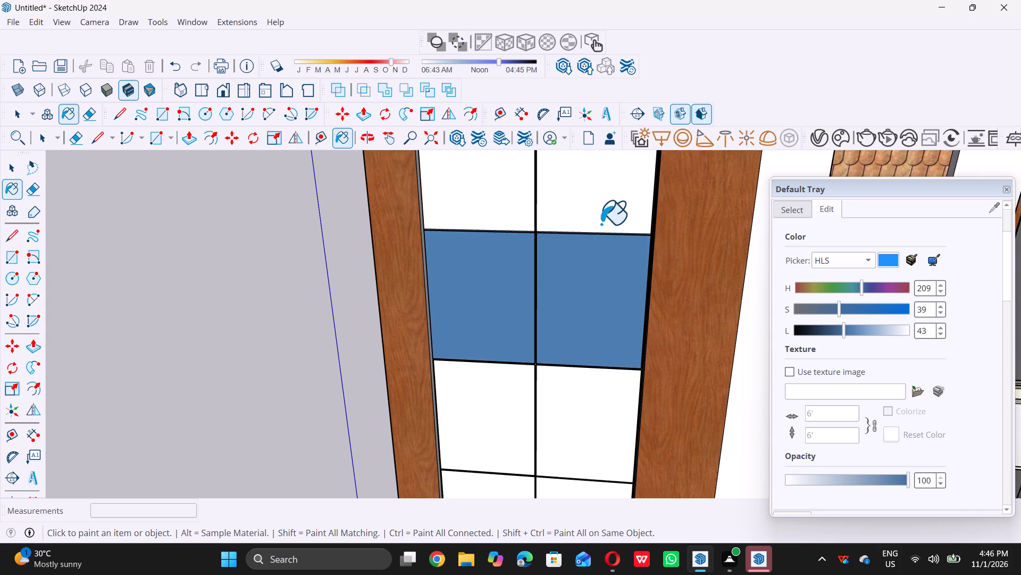
{"action": "left_click", "coordinate": [601, 220]}
{"action": "left_click", "coordinate": [498, 193]}
{"action": "scroll", "coordinate": [487, 282], "scroll_direction": "down", "scroll_amount": 14}
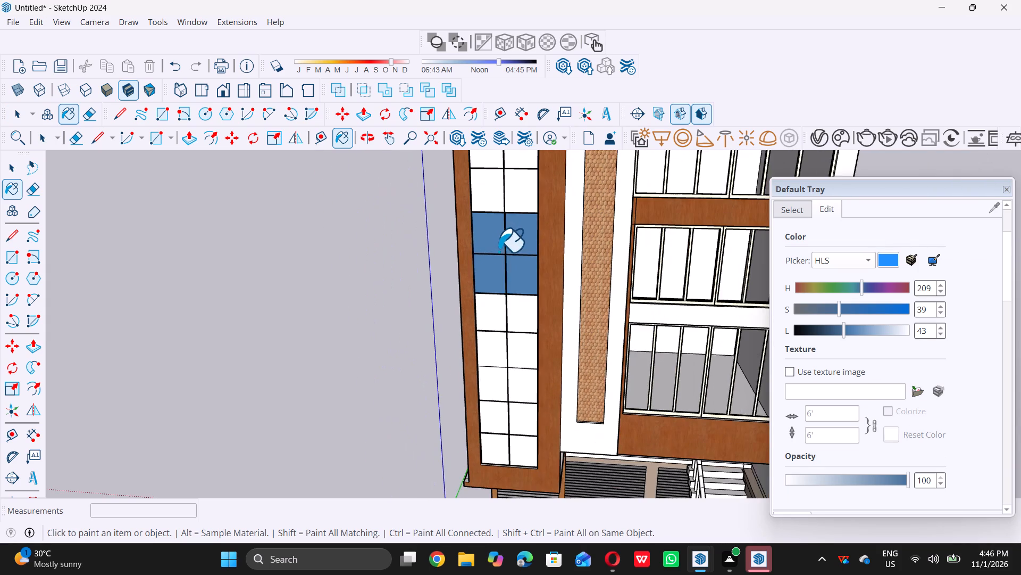
{"action": "scroll", "coordinate": [521, 318], "scroll_direction": "up", "scroll_amount": 4}
{"action": "left_click", "coordinate": [520, 314]}
{"action": "left_click", "coordinate": [486, 316]}
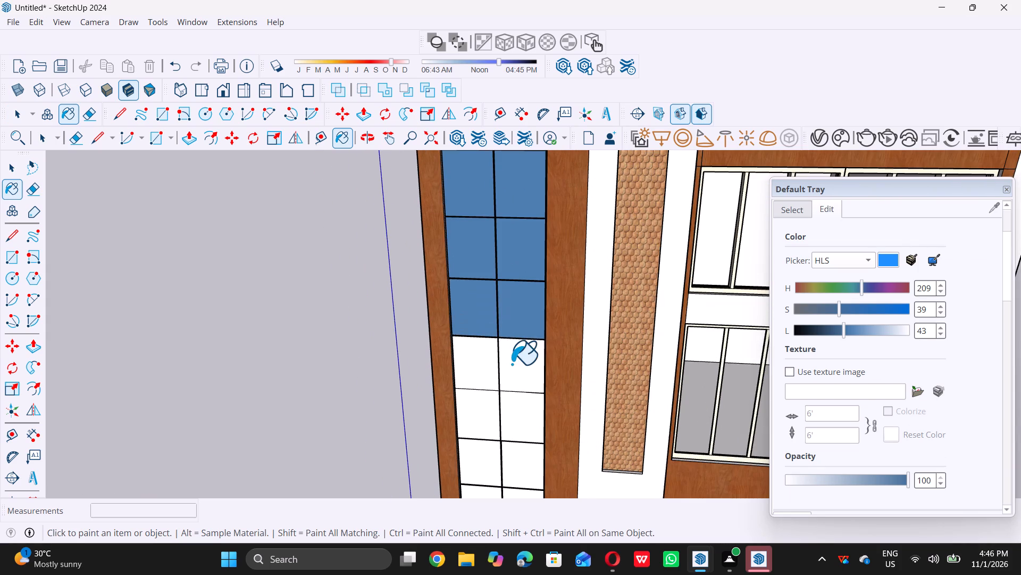
{"action": "left_click", "coordinate": [512, 364]}
{"action": "double_click", "coordinate": [486, 367]}
Paint both panes in each of the bottom three rows of the glazing with the muted 0098_DodgerBlue material.
{"action": "scroll", "coordinate": [500, 335], "scroll_direction": "down", "scroll_amount": 13}
{"action": "scroll", "coordinate": [492, 355], "scroll_direction": "up", "scroll_amount": 2}
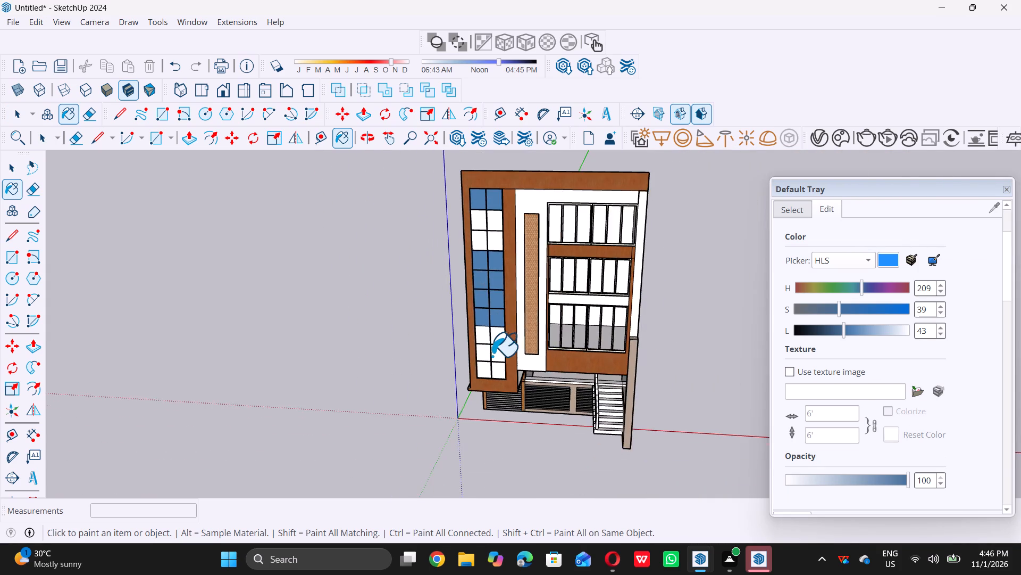
{"action": "scroll", "coordinate": [492, 356], "scroll_direction": "up", "scroll_amount": 8}
{"action": "left_click", "coordinate": [503, 321]}
{"action": "left_click", "coordinate": [455, 312]}
{"action": "left_click", "coordinate": [498, 352]}
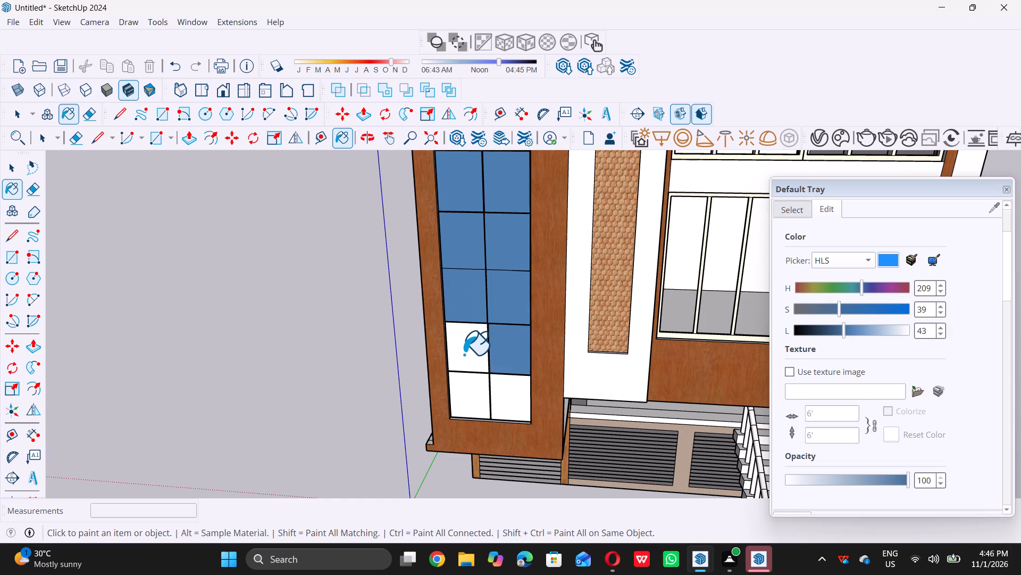
{"action": "left_click", "coordinate": [464, 354]}
{"action": "left_click", "coordinate": [509, 406]}
{"action": "left_click", "coordinate": [506, 404]}
{"action": "left_click", "coordinate": [475, 408]}
Paint the remaining white panes in the second and third rows from the top with the muted 0098_DodgerBlue material.
{"action": "scroll", "coordinate": [476, 413], "scroll_direction": "down", "scroll_amount": 5}
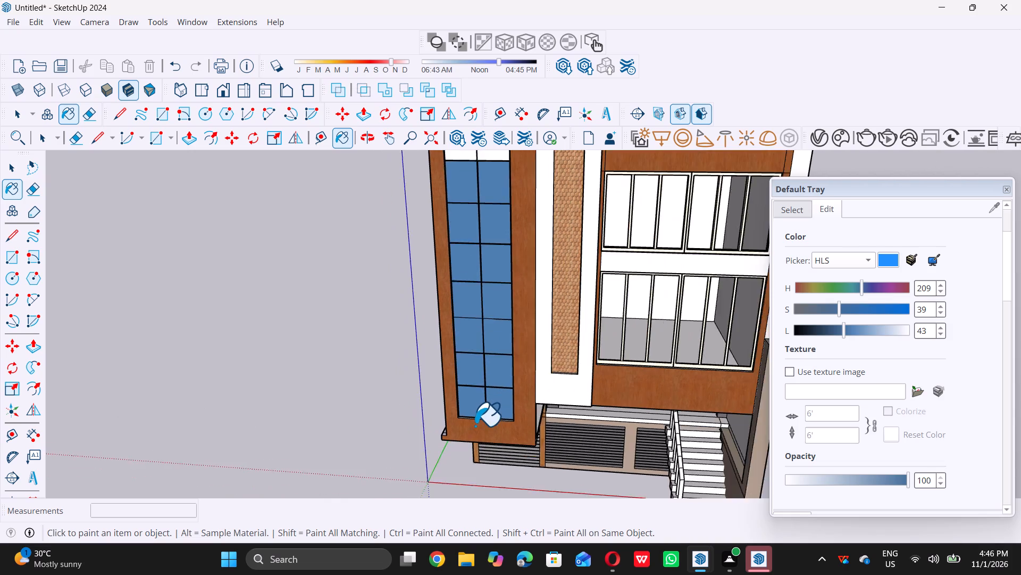
{"action": "scroll", "coordinate": [475, 425], "scroll_direction": "down", "scroll_amount": 7}
{"action": "scroll", "coordinate": [484, 283], "scroll_direction": "up", "scroll_amount": 8}
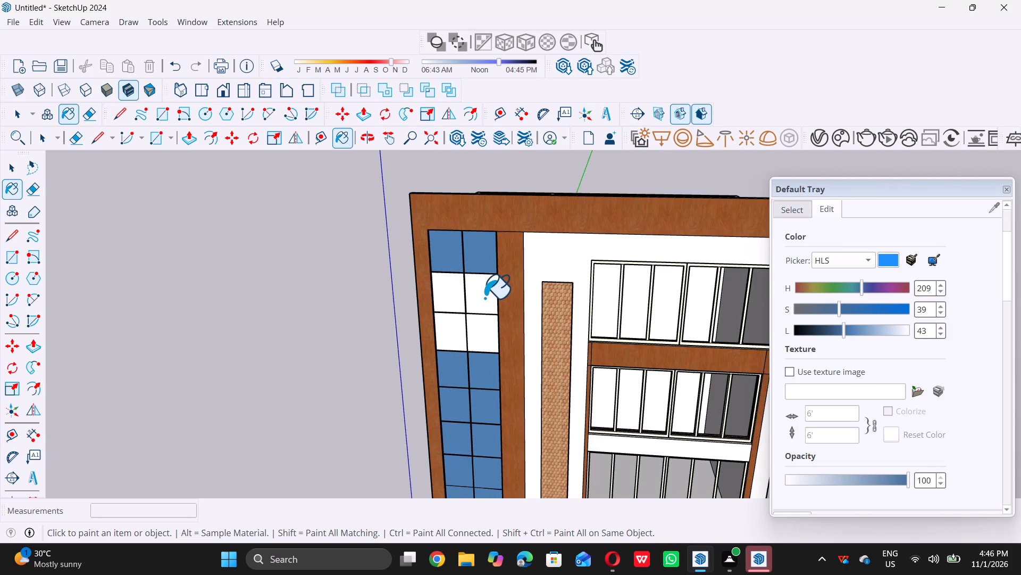
{"action": "double_click", "coordinate": [484, 298]}
{"action": "left_click", "coordinate": [472, 335]}
{"action": "left_click", "coordinate": [482, 334]}
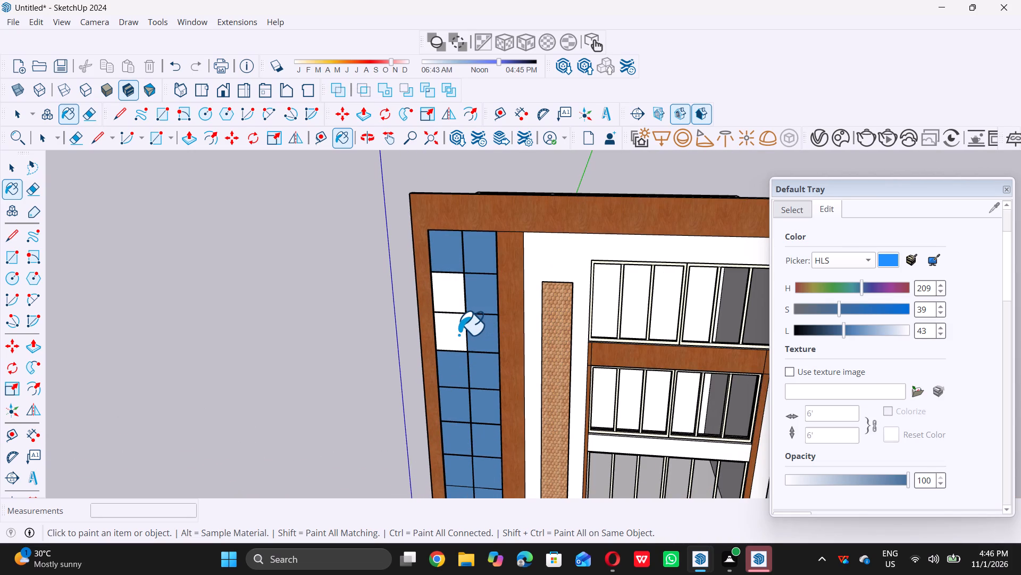
{"action": "double_click", "coordinate": [458, 334]}
{"action": "left_click", "coordinate": [457, 305]}
{"action": "scroll", "coordinate": [457, 294], "scroll_direction": "down", "scroll_amount": 16}
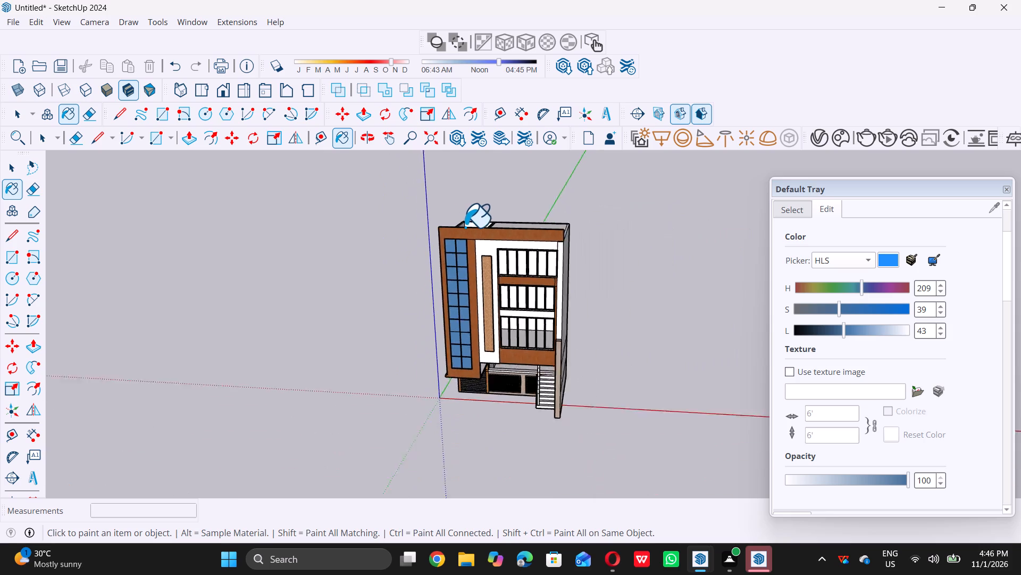
{"action": "key", "text": "space"}
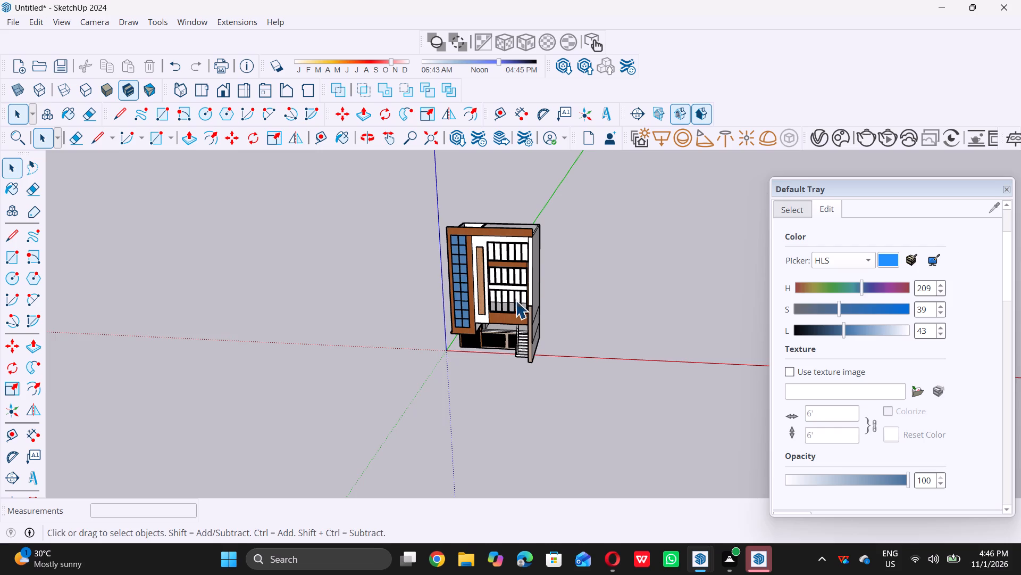
Draw a rectangle about 2' 10 15/16" by 11' 9 1/4" filling the leftmost pane opening of the lowest six-pane window.
{"action": "middle_click_drag", "start_coordinate": [518, 298], "coordinate": [543, 278]}
{"action": "middle_click", "coordinate": [543, 278]}
{"action": "scroll", "coordinate": [508, 306], "scroll_direction": "up", "scroll_amount": 12}
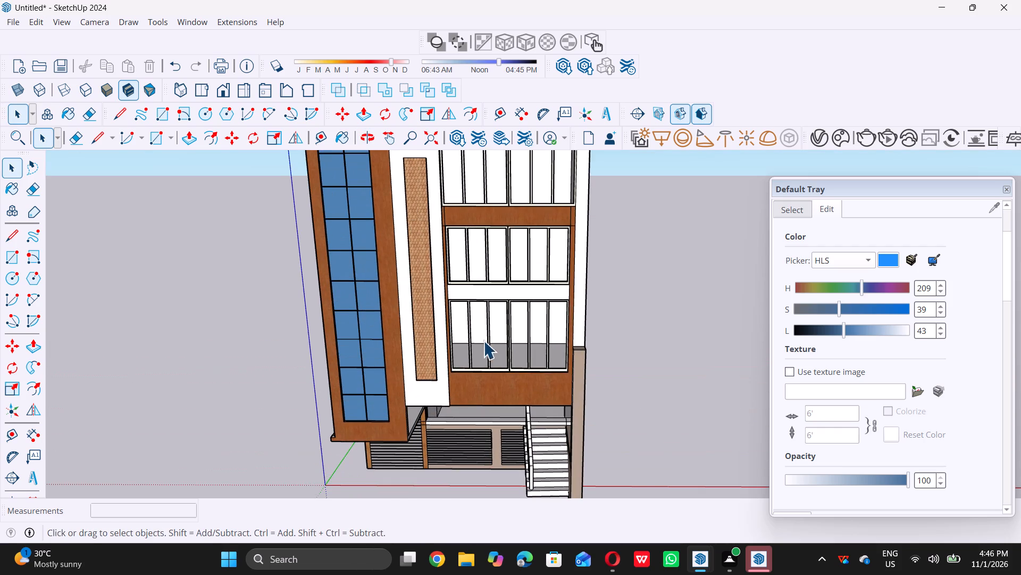
{"action": "middle_click_drag", "start_coordinate": [481, 323], "coordinate": [477, 311]}
{"action": "scroll", "coordinate": [478, 295], "scroll_direction": "up", "scroll_amount": 16}
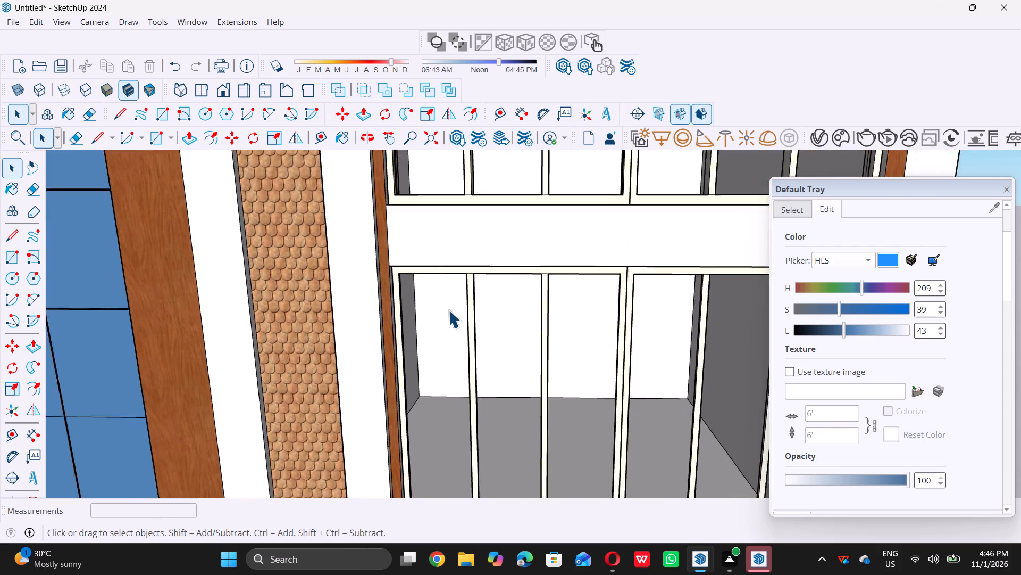
{"action": "scroll", "coordinate": [448, 310], "scroll_direction": "up", "scroll_amount": 3}
{"action": "key", "text": "r"}
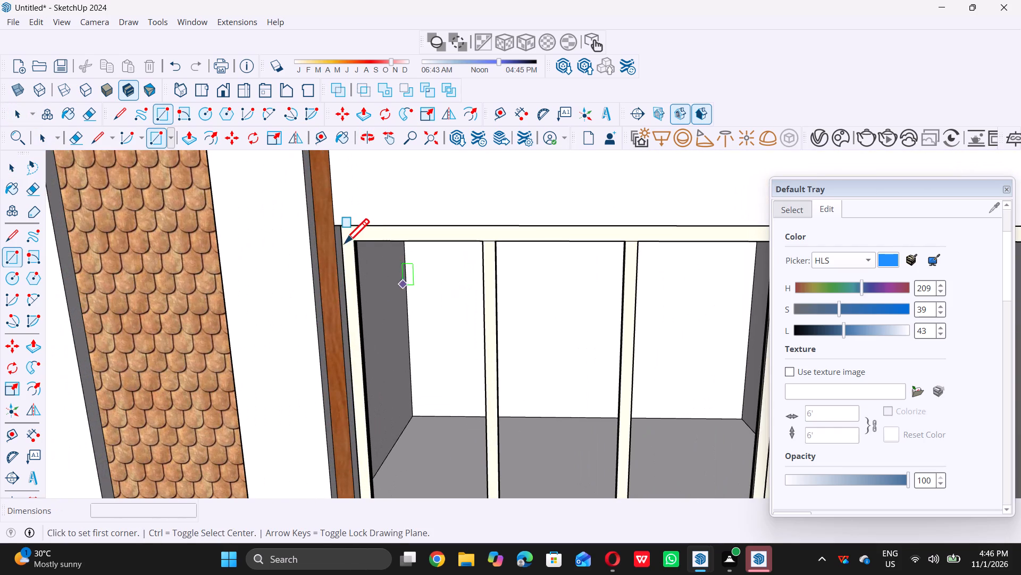
{"action": "left_click", "coordinate": [355, 241]}
{"action": "scroll", "coordinate": [355, 240], "scroll_direction": "down", "scroll_amount": 6}
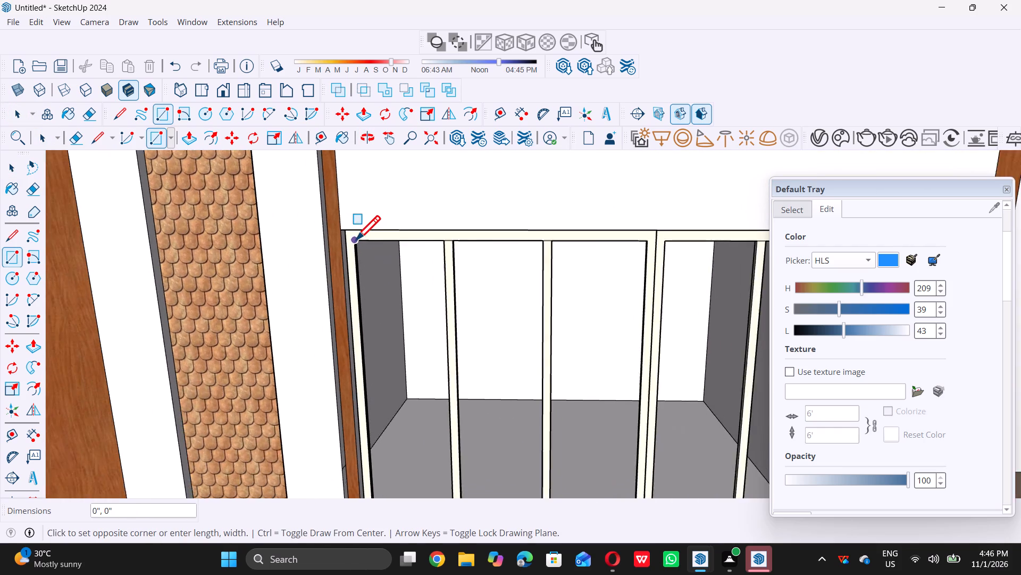
{"action": "scroll", "coordinate": [356, 240], "scroll_direction": "down", "scroll_amount": 3}
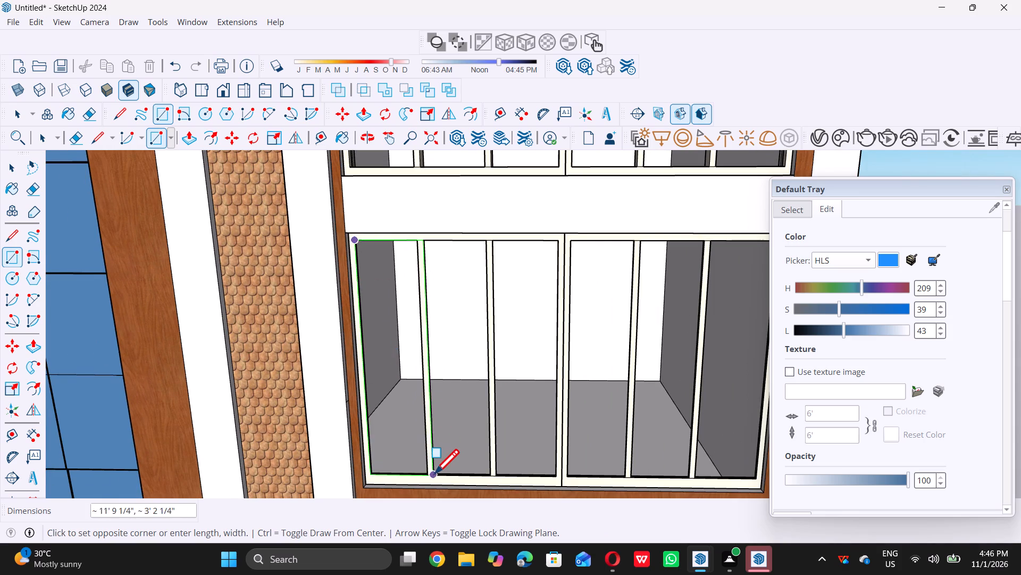
{"action": "double_click", "coordinate": [430, 472]}
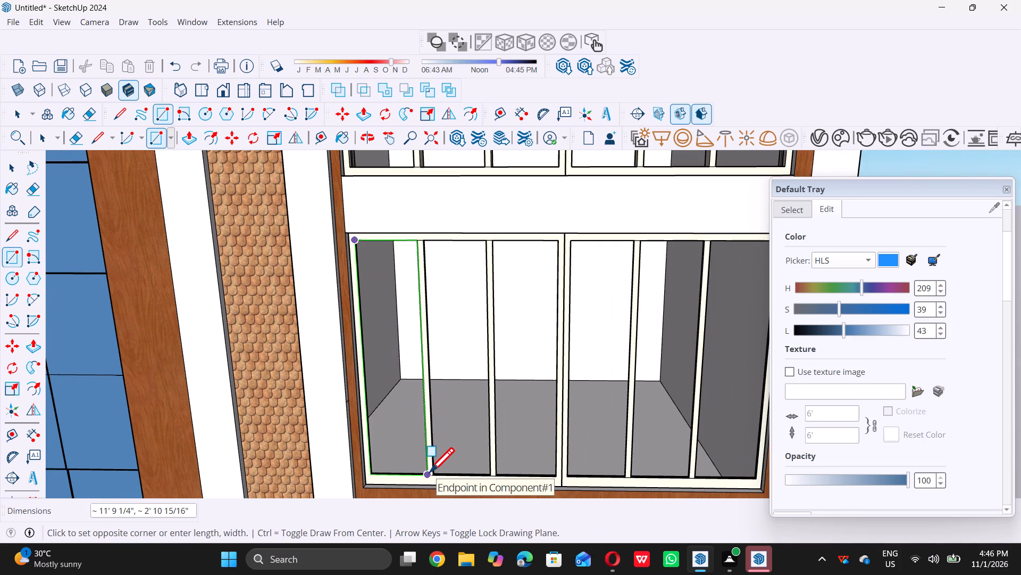
Draw rectangles about 3' by 11' 9 1/4" filling the second, third and fourth pane openings from the left in the lowest six-pane window.
{"action": "left_click", "coordinate": [426, 245]}
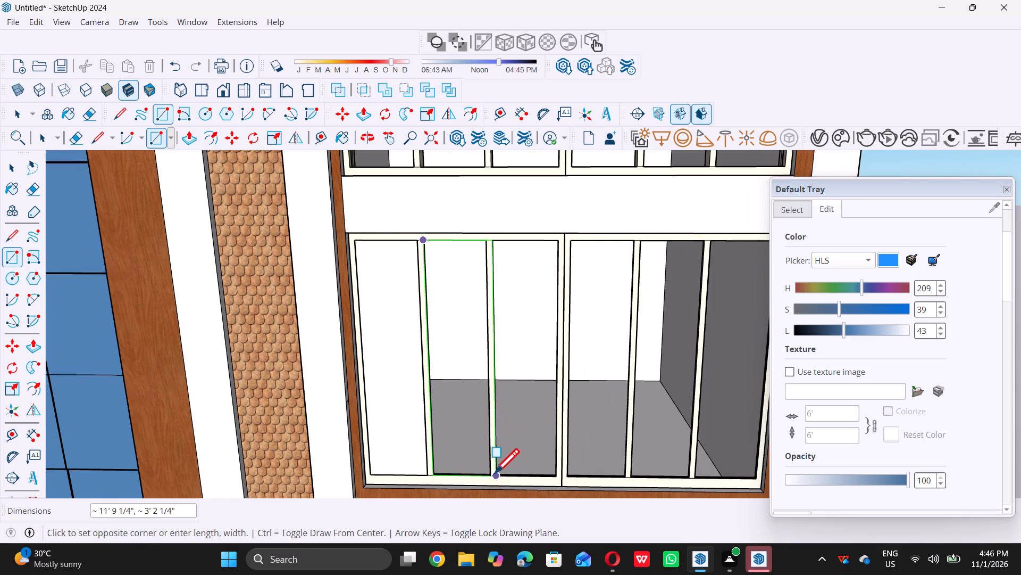
{"action": "double_click", "coordinate": [492, 476]}
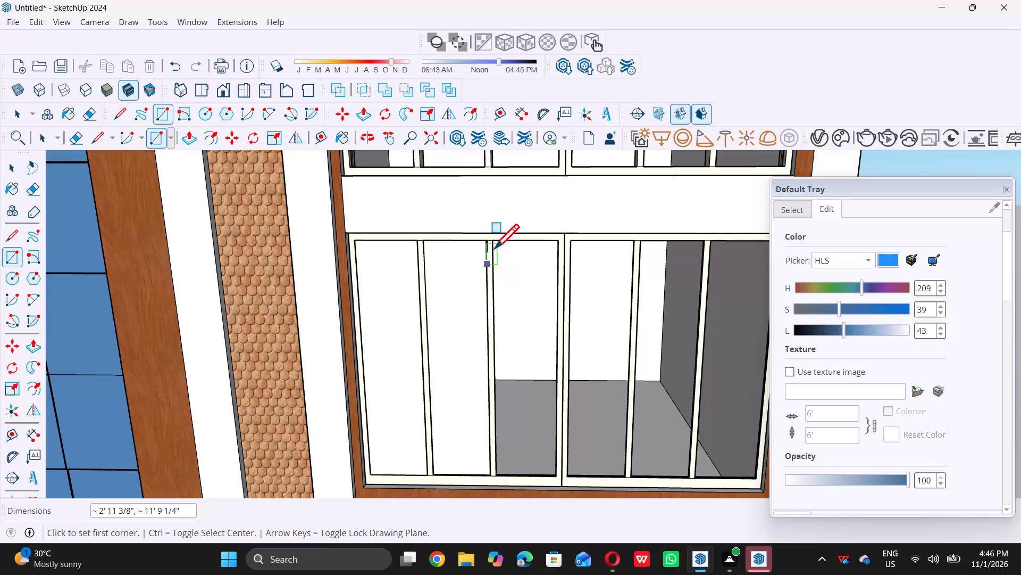
{"action": "left_click", "coordinate": [496, 241]}
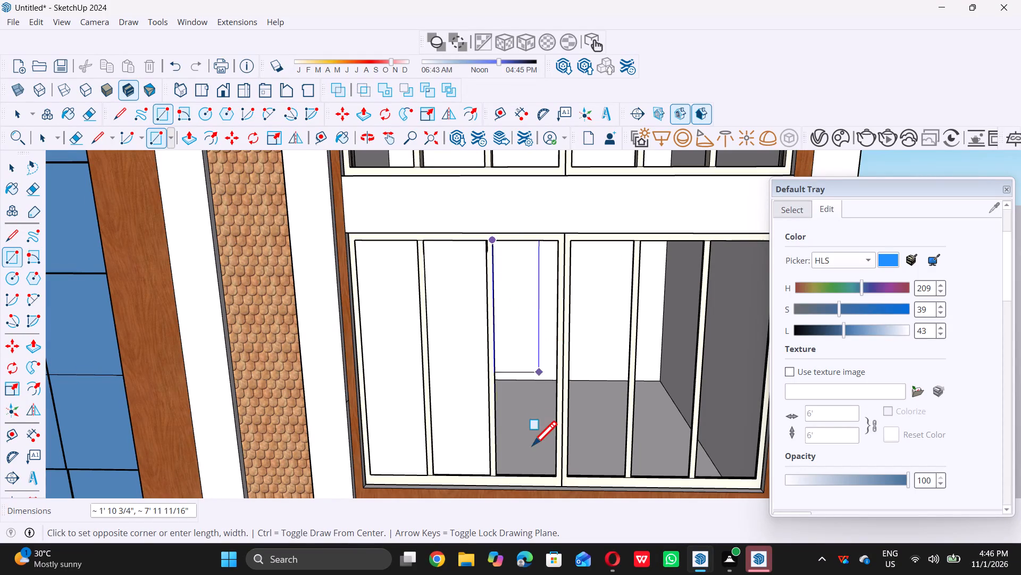
{"action": "double_click", "coordinate": [555, 474]}
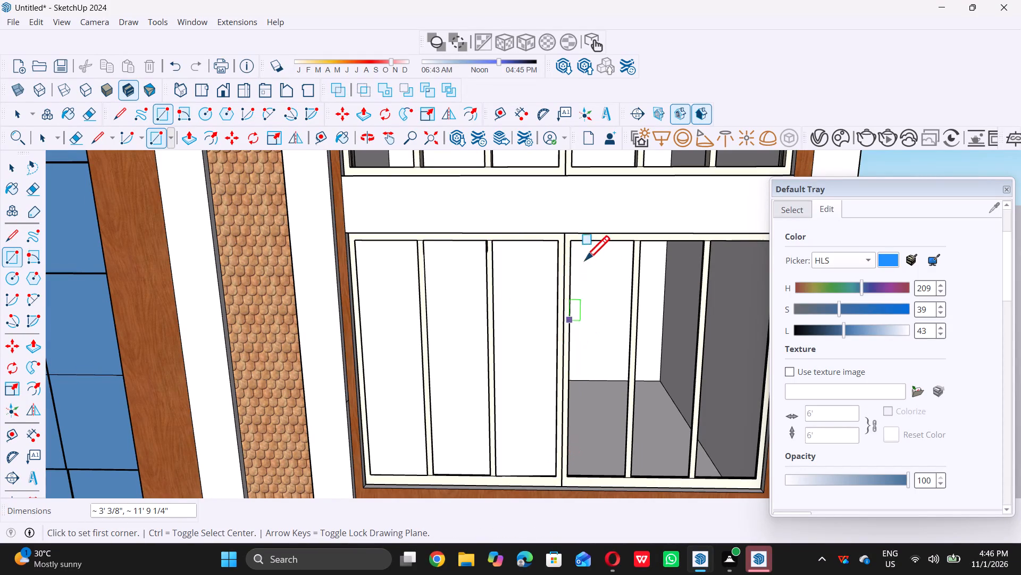
{"action": "left_click", "coordinate": [575, 242]}
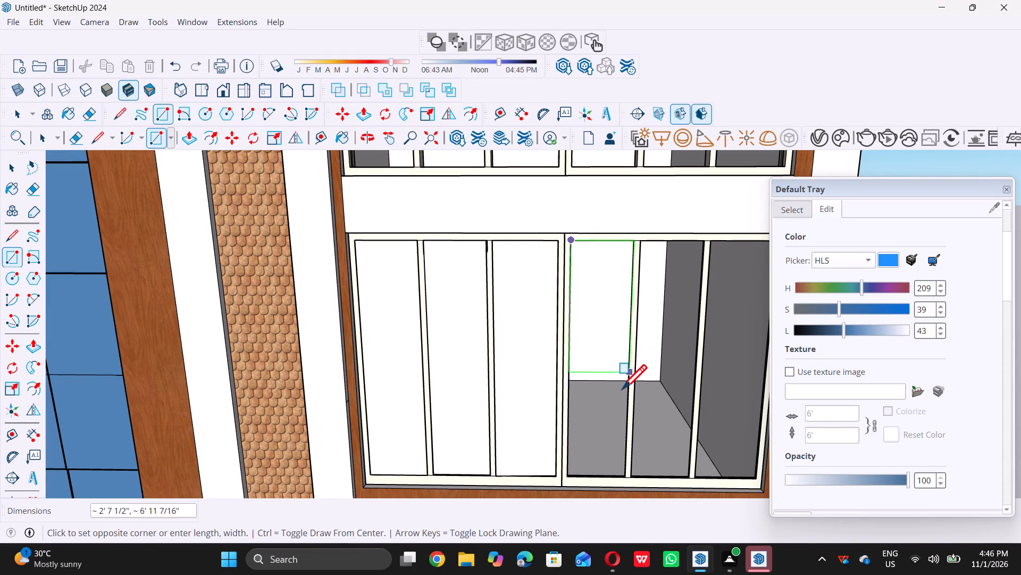
{"action": "left_click", "coordinate": [626, 474]}
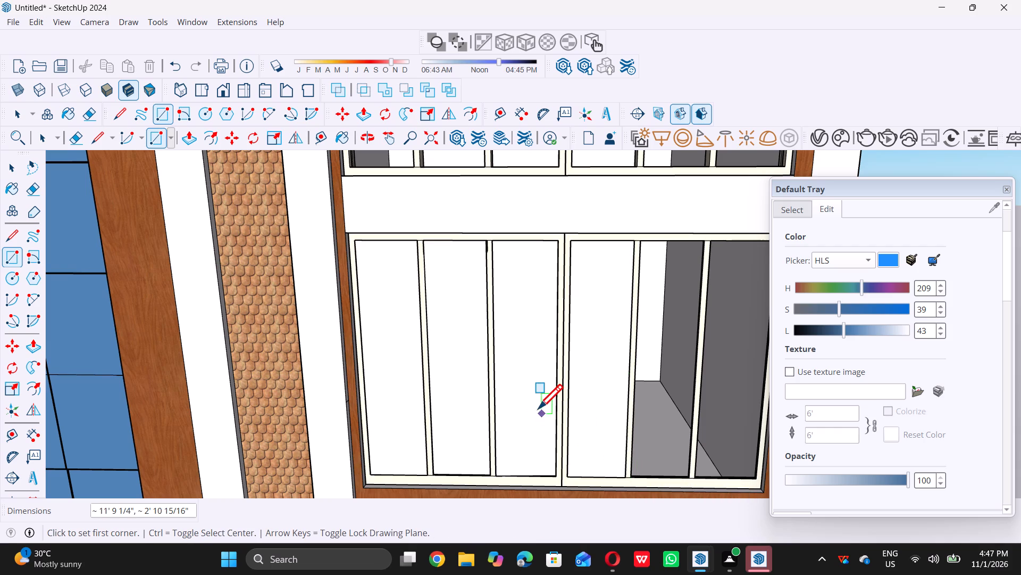
Draw rectangles filling the last two pane openings at the right end of the lowest six-pane window.
{"action": "scroll", "coordinate": [538, 408], "scroll_direction": "down", "scroll_amount": 8}
{"action": "scroll", "coordinate": [687, 314], "scroll_direction": "up", "scroll_amount": 9}
{"action": "scroll", "coordinate": [620, 300], "scroll_direction": "up", "scroll_amount": 2}
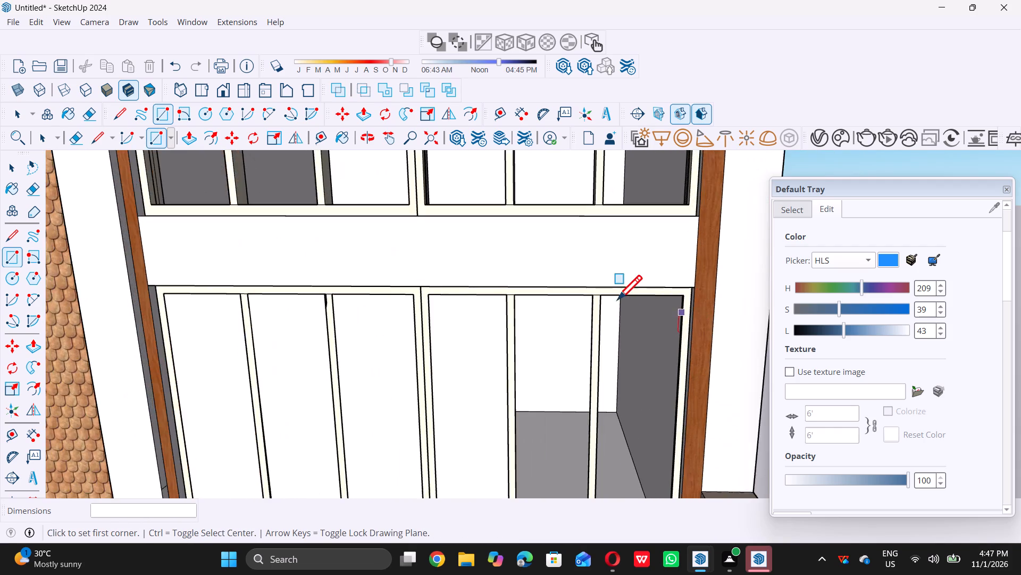
{"action": "scroll", "coordinate": [617, 299], "scroll_direction": "up", "scroll_amount": 2}
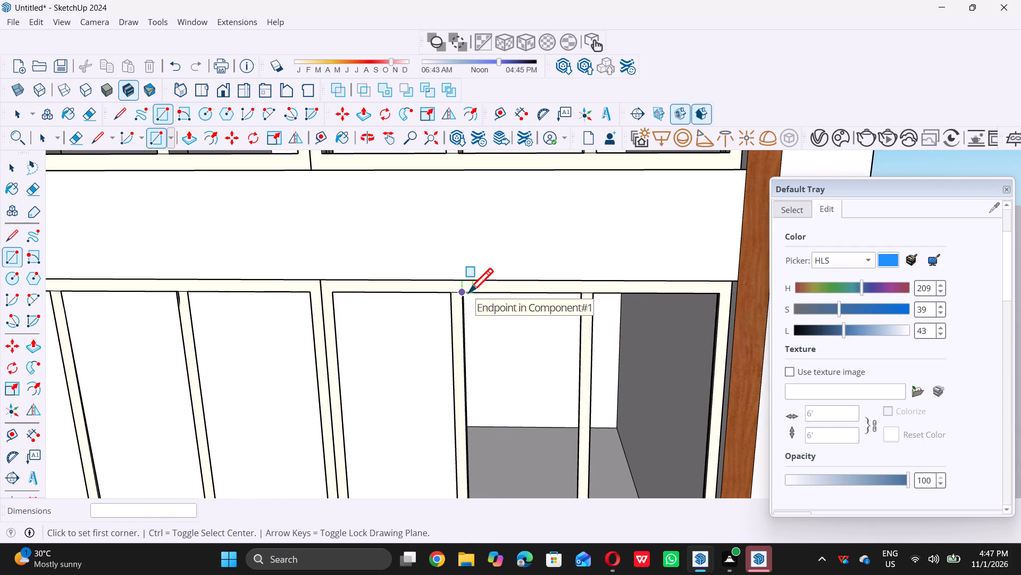
{"action": "double_click", "coordinate": [468, 292]}
{"action": "scroll", "coordinate": [470, 291], "scroll_direction": "down", "scroll_amount": 13}
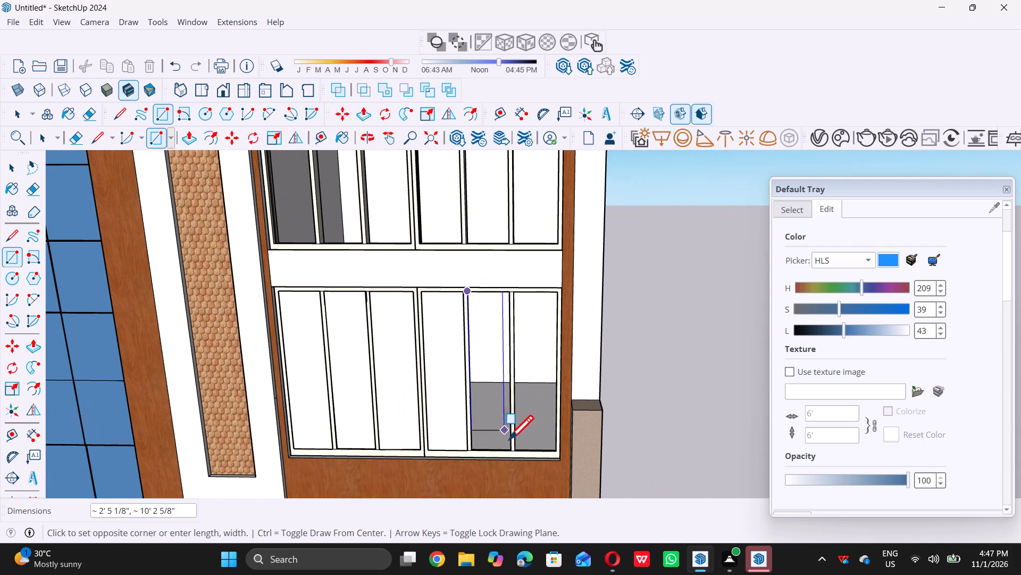
{"action": "scroll", "coordinate": [507, 442], "scroll_direction": "up", "scroll_amount": 5}
{"action": "left_click", "coordinate": [511, 449]}
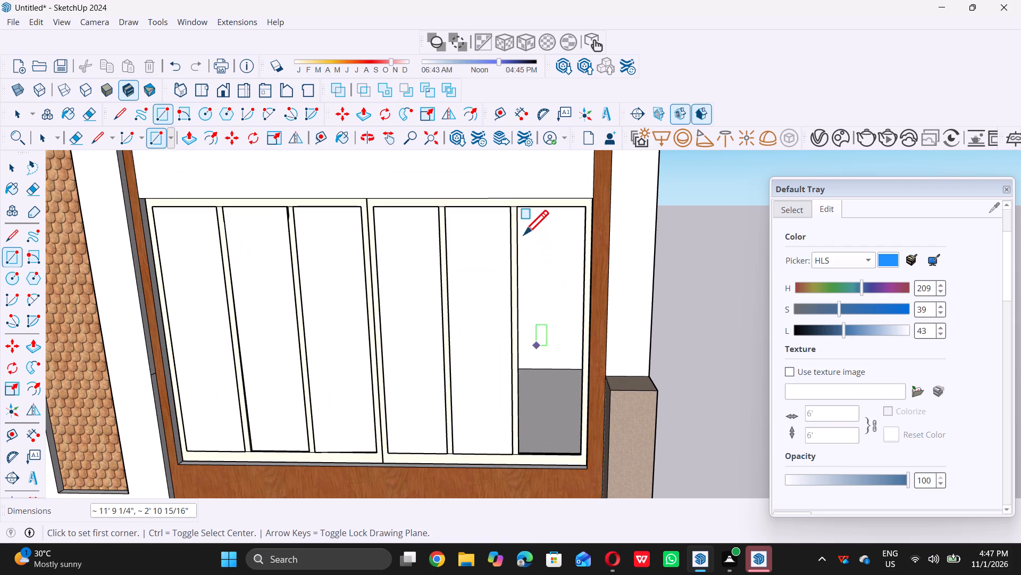
{"action": "left_click", "coordinate": [522, 208]}
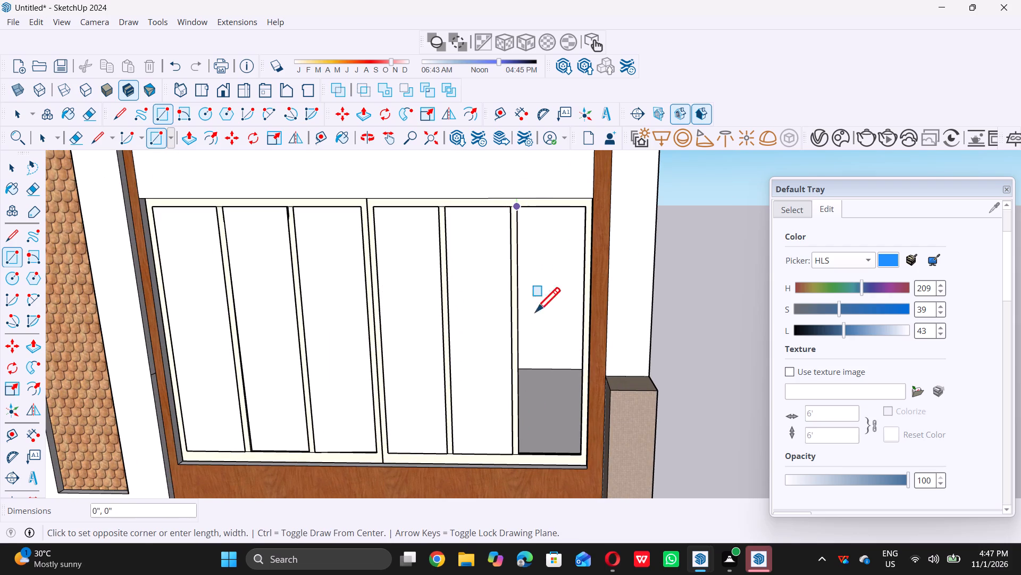
{"action": "left_click", "coordinate": [581, 453]}
Draw a rectangle about 3' by 8' 8 1/2" filling the rightmost pane opening of the middle six-pane window.
{"action": "scroll", "coordinate": [580, 454], "scroll_direction": "down", "scroll_amount": 20}
{"action": "scroll", "coordinate": [583, 343], "scroll_direction": "up", "scroll_amount": 5}
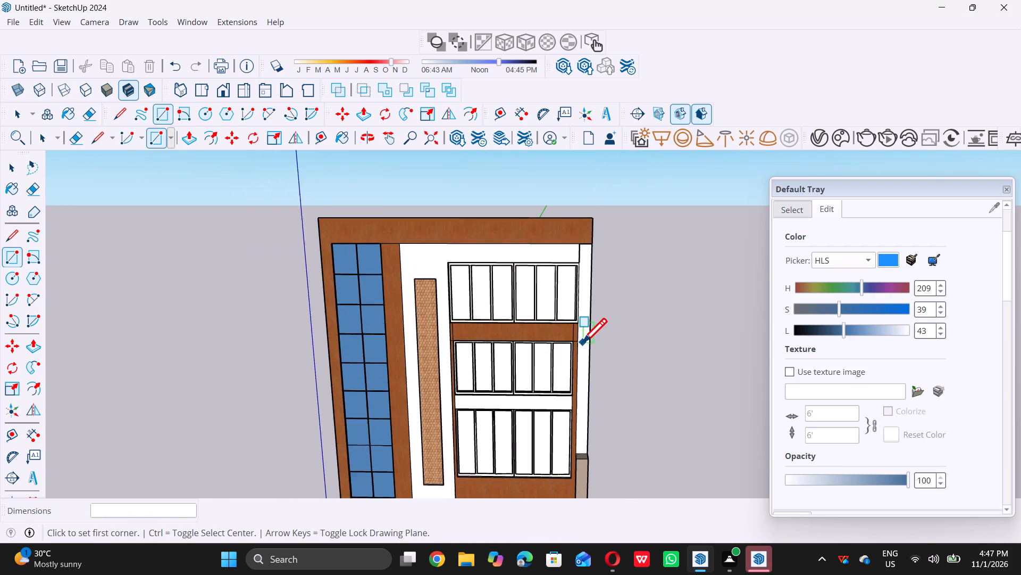
{"action": "scroll", "coordinate": [582, 342], "scroll_direction": "up", "scroll_amount": 18}
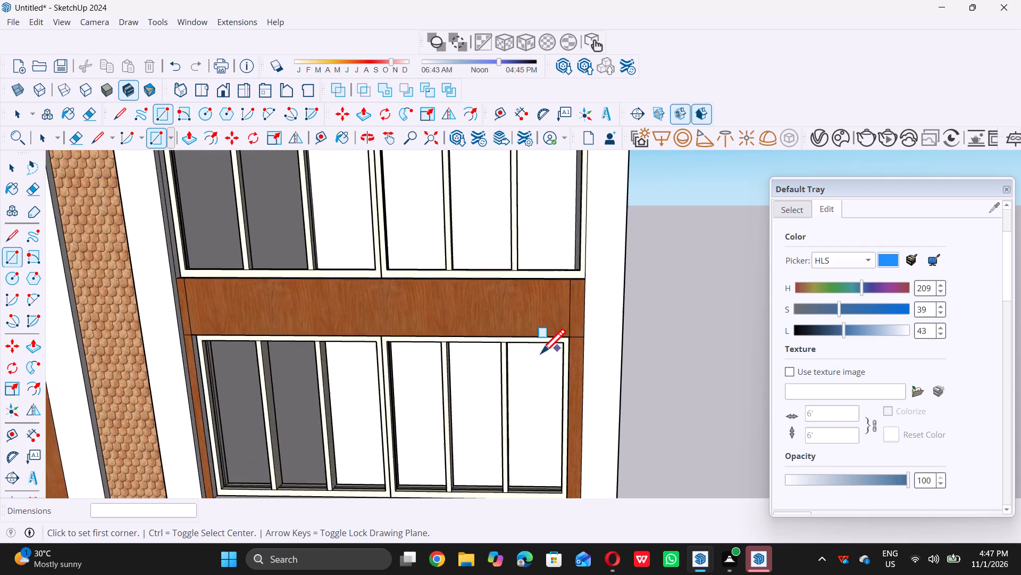
{"action": "scroll", "coordinate": [541, 353], "scroll_direction": "up", "scroll_amount": 4}
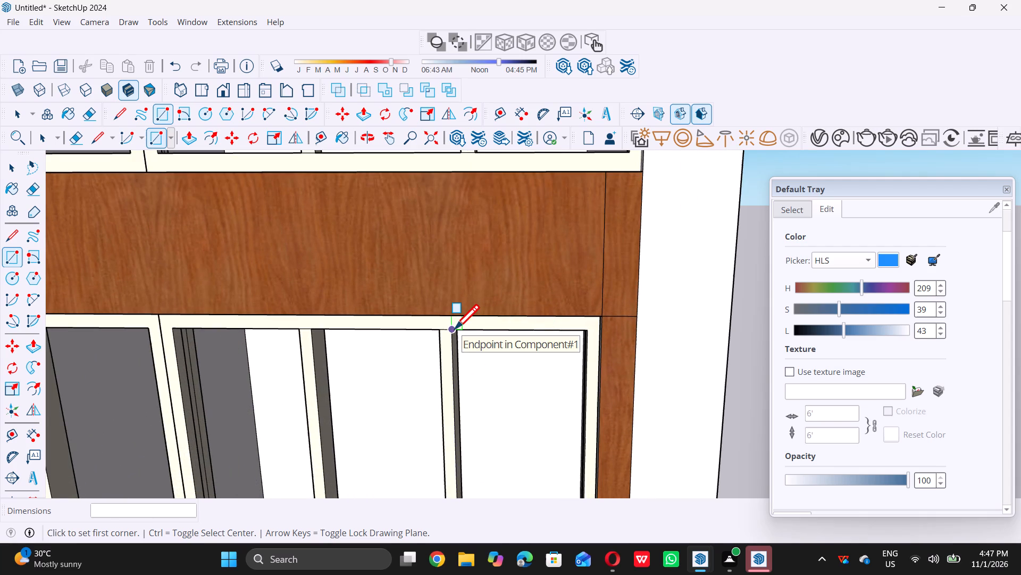
{"action": "left_click", "coordinate": [455, 328]}
{"action": "scroll", "coordinate": [462, 324], "scroll_direction": "up", "scroll_amount": 1}
{"action": "scroll", "coordinate": [462, 324], "scroll_direction": "down", "scroll_amount": 19}
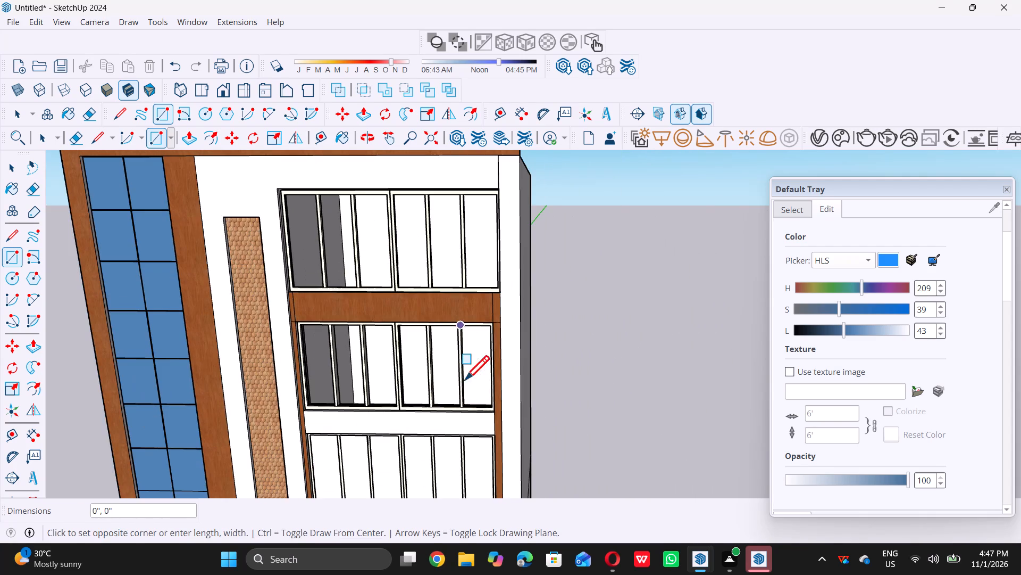
{"action": "scroll", "coordinate": [481, 428], "scroll_direction": "up", "scroll_amount": 14}
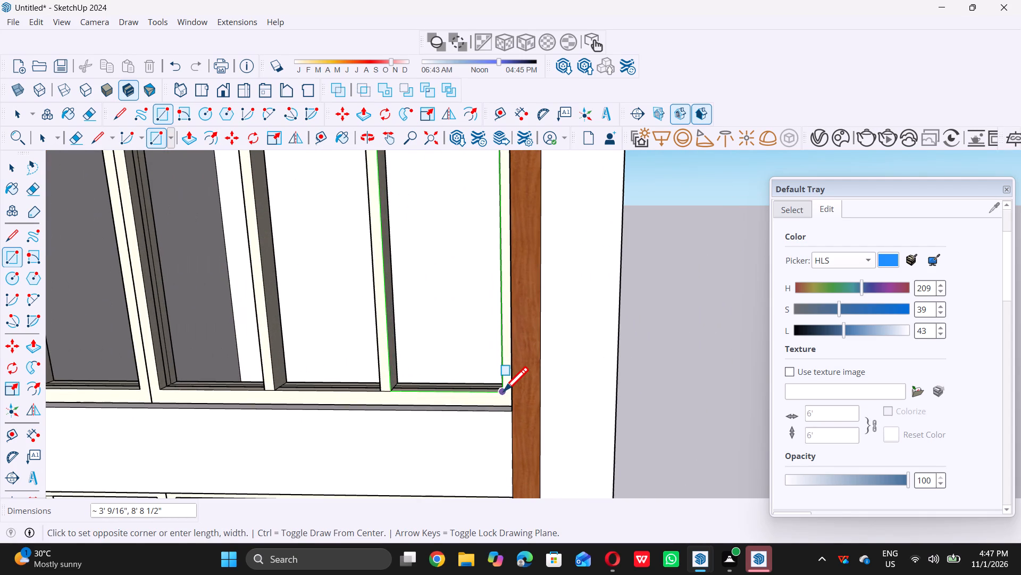
{"action": "left_click", "coordinate": [504, 390]}
Draw a rectangle about 2' 10 15/16" by 8' 8 1/2" filling the second pane opening from the right in the middle six-pane window.
{"action": "scroll", "coordinate": [505, 389], "scroll_direction": "down", "scroll_amount": 12}
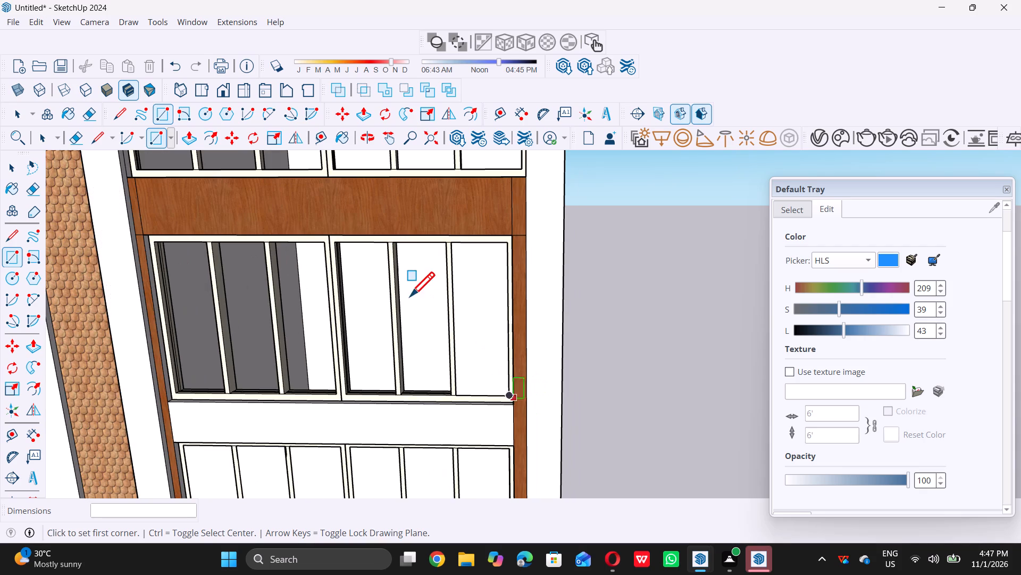
{"action": "scroll", "coordinate": [396, 245], "scroll_direction": "up", "scroll_amount": 12}
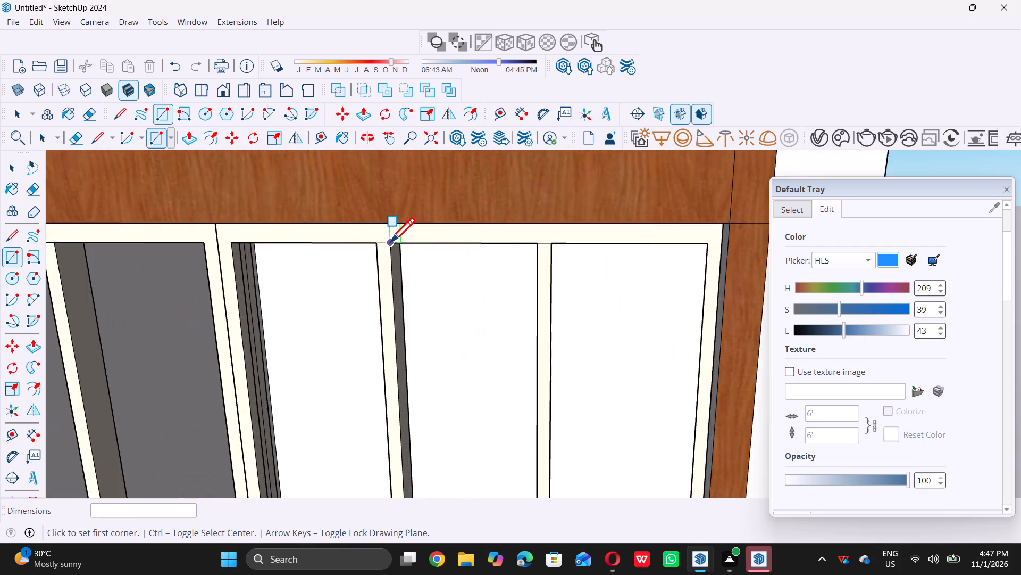
{"action": "scroll", "coordinate": [390, 242], "scroll_direction": "up", "scroll_amount": 2}
{"action": "left_click", "coordinate": [390, 243]}
{"action": "scroll", "coordinate": [390, 243], "scroll_direction": "down", "scroll_amount": 12}
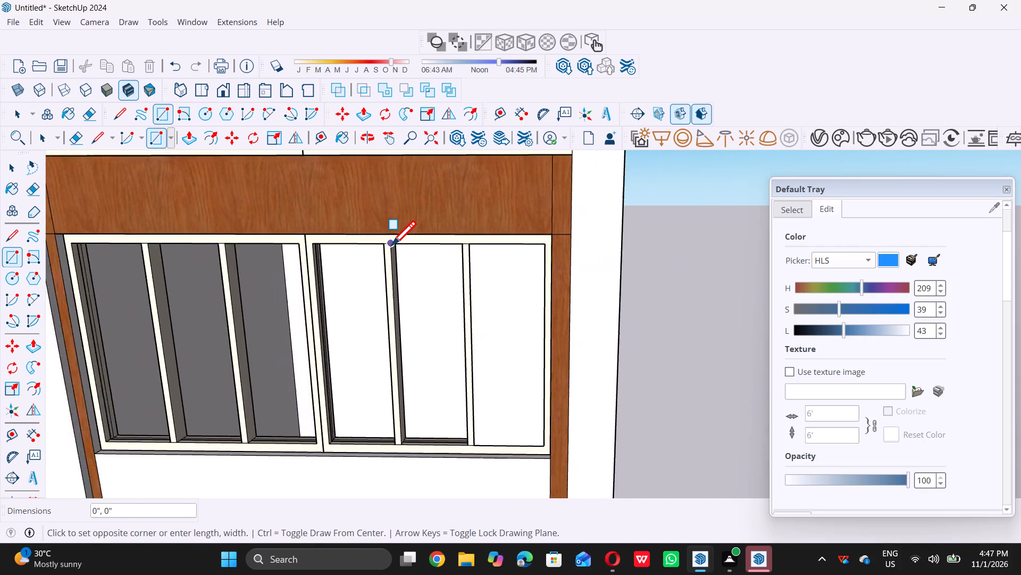
{"action": "scroll", "coordinate": [391, 245], "scroll_direction": "down", "scroll_amount": 5}
{"action": "scroll", "coordinate": [445, 366], "scroll_direction": "up", "scroll_amount": 9}
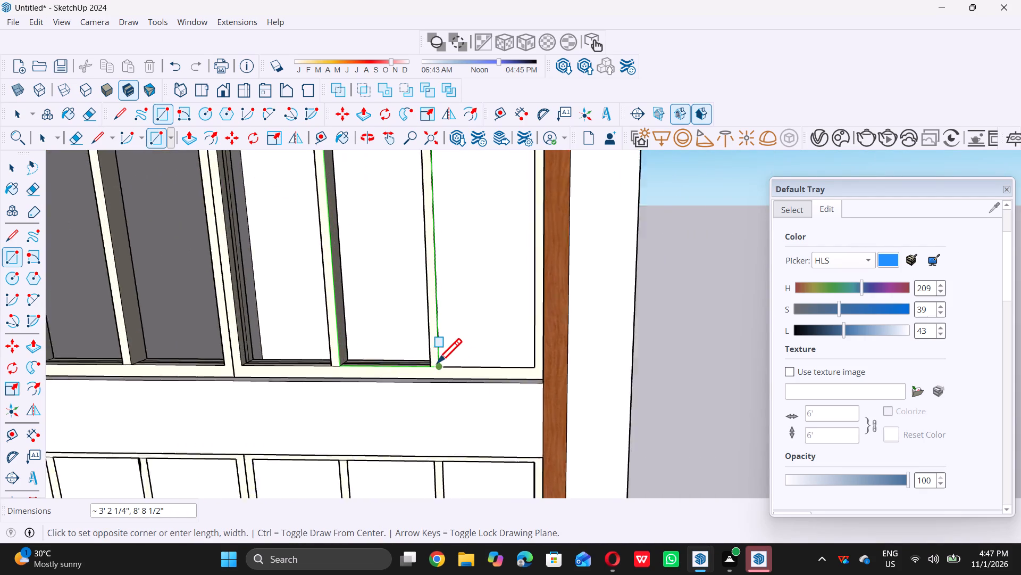
{"action": "scroll", "coordinate": [437, 363], "scroll_direction": "up", "scroll_amount": 6}
{"action": "left_click", "coordinate": [423, 369]}
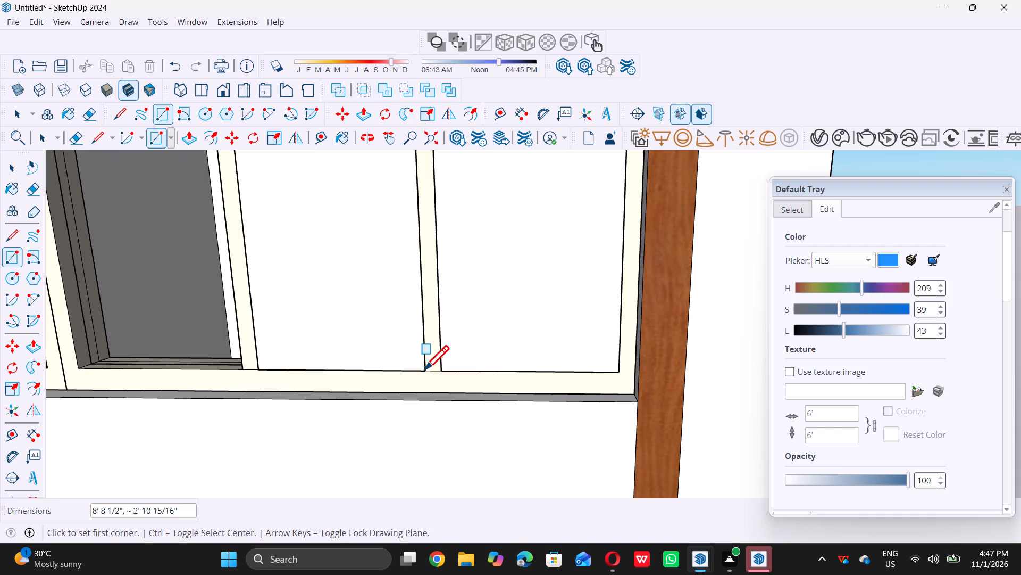
Draw a rectangle about 2' 10 15/16" by 8' 8 1/2" filling the third pane opening from the right in the middle six-pane window.
{"action": "scroll", "coordinate": [430, 373], "scroll_direction": "down", "scroll_amount": 18}
{"action": "scroll", "coordinate": [391, 276], "scroll_direction": "up", "scroll_amount": 4}
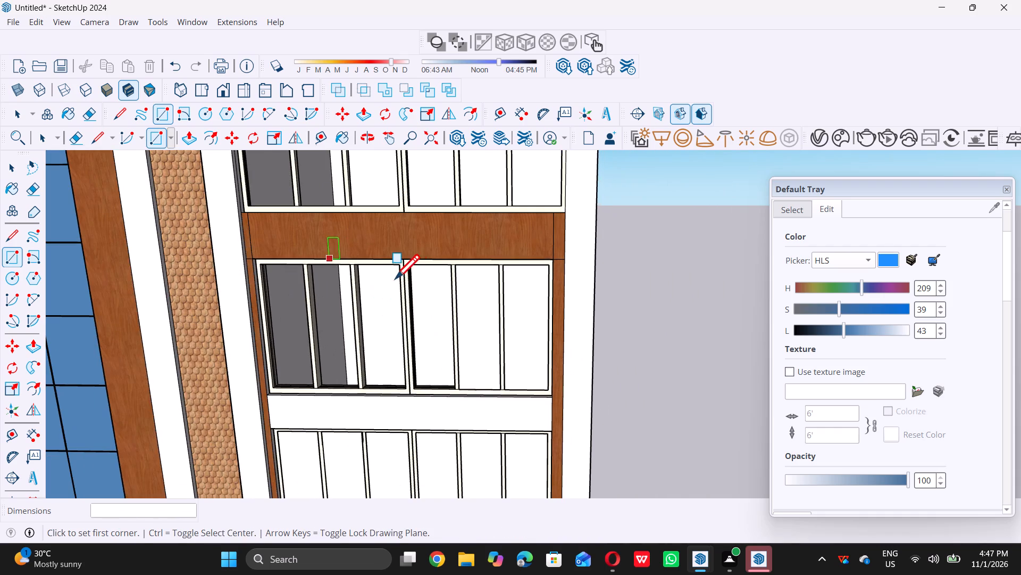
{"action": "scroll", "coordinate": [395, 278], "scroll_direction": "up", "scroll_amount": 15}
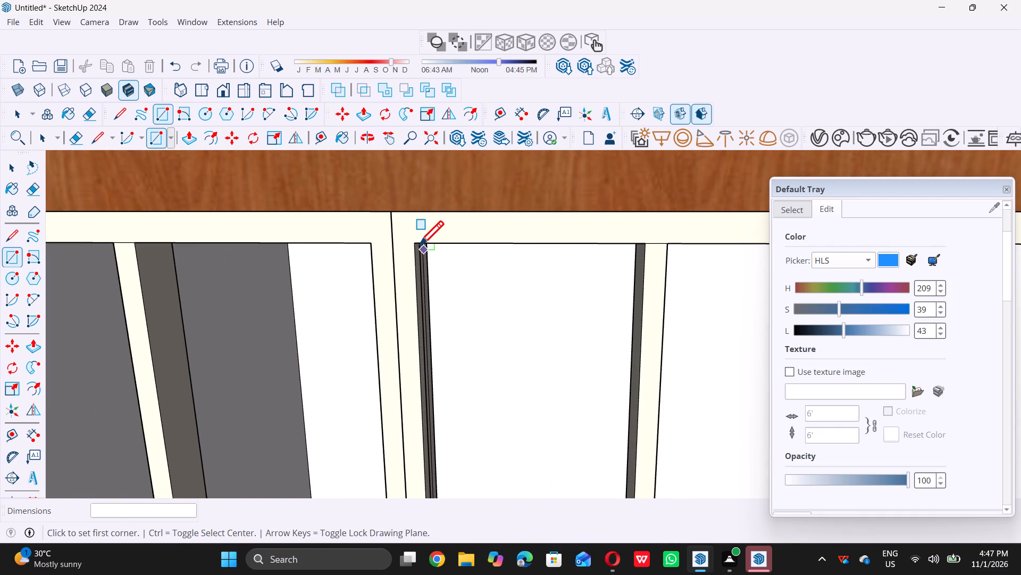
{"action": "left_click", "coordinate": [419, 244]}
{"action": "scroll", "coordinate": [417, 243], "scroll_direction": "down", "scroll_amount": 16}
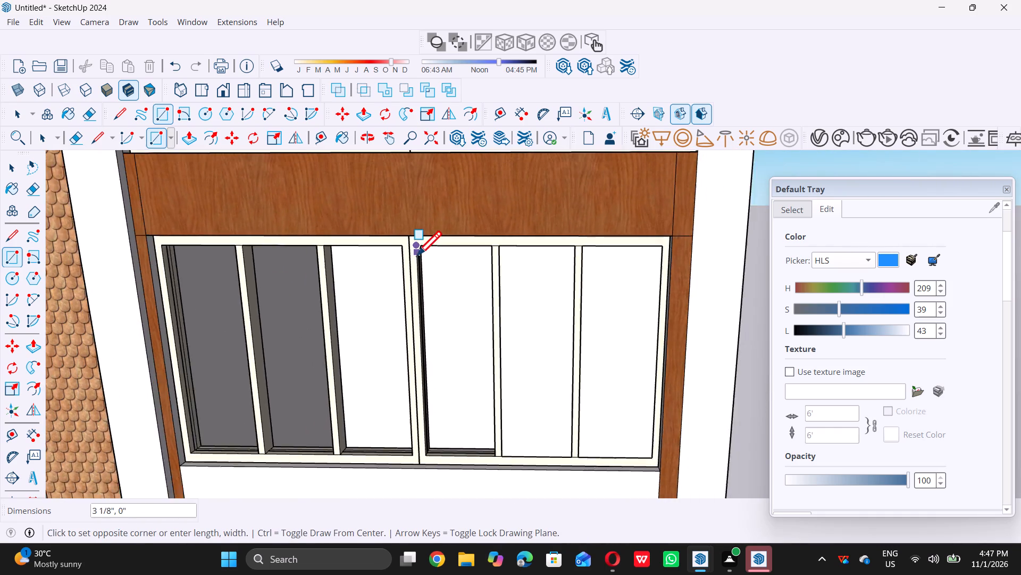
{"action": "scroll", "coordinate": [474, 416], "scroll_direction": "up", "scroll_amount": 5}
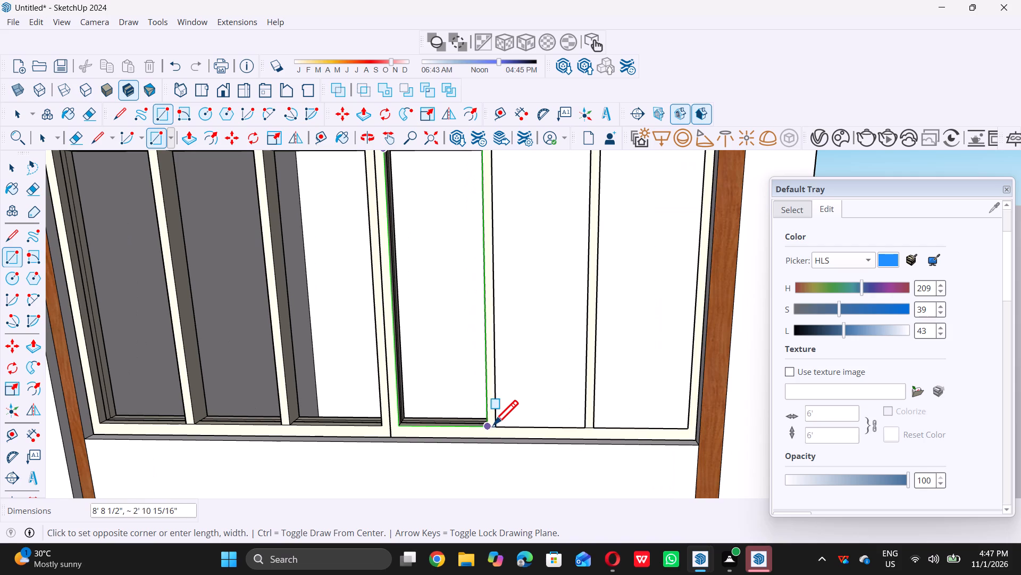
{"action": "left_click", "coordinate": [488, 425]}
Draw a rectangle filling the third pane opening from the left in the middle six-pane window.
{"action": "scroll", "coordinate": [488, 427], "scroll_direction": "down", "scroll_amount": 12}
{"action": "scroll", "coordinate": [367, 283], "scroll_direction": "up", "scroll_amount": 8}
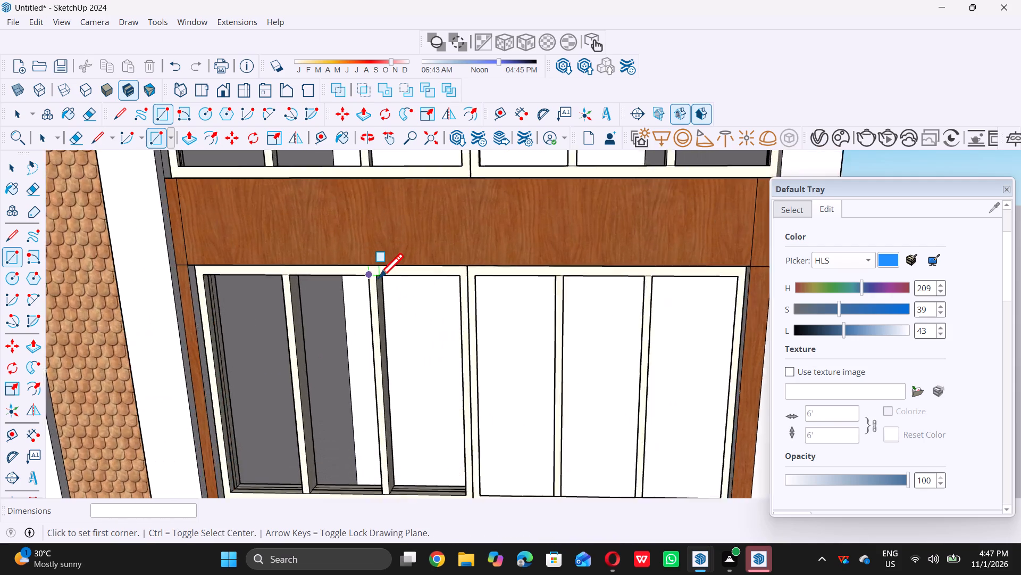
{"action": "scroll", "coordinate": [379, 277], "scroll_direction": "up", "scroll_amount": 6}
{"action": "left_click", "coordinate": [379, 275]}
{"action": "scroll", "coordinate": [379, 275], "scroll_direction": "down", "scroll_amount": 10}
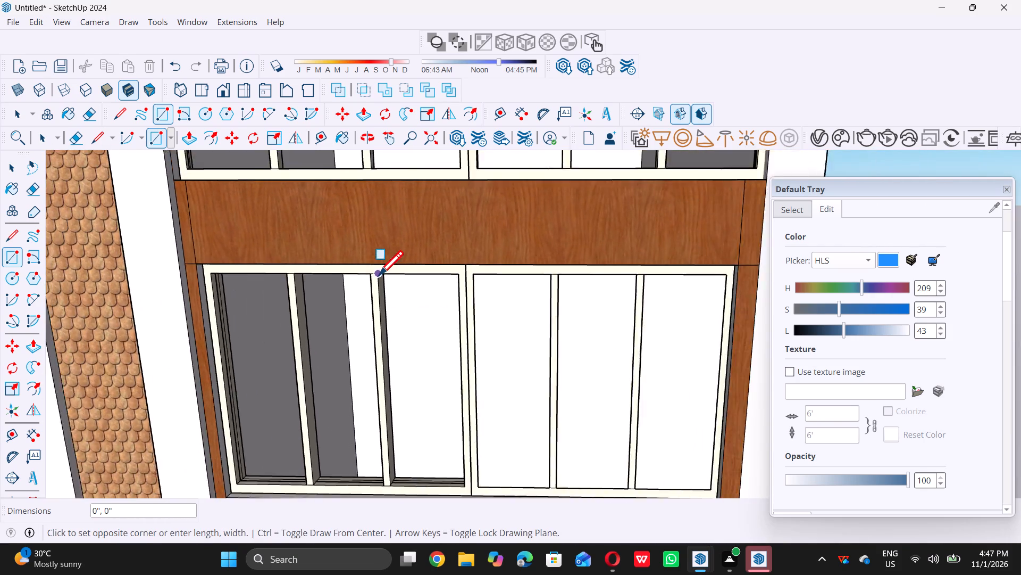
{"action": "scroll", "coordinate": [379, 275], "scroll_direction": "down", "scroll_amount": 3}
{"action": "scroll", "coordinate": [431, 420], "scroll_direction": "up", "scroll_amount": 9}
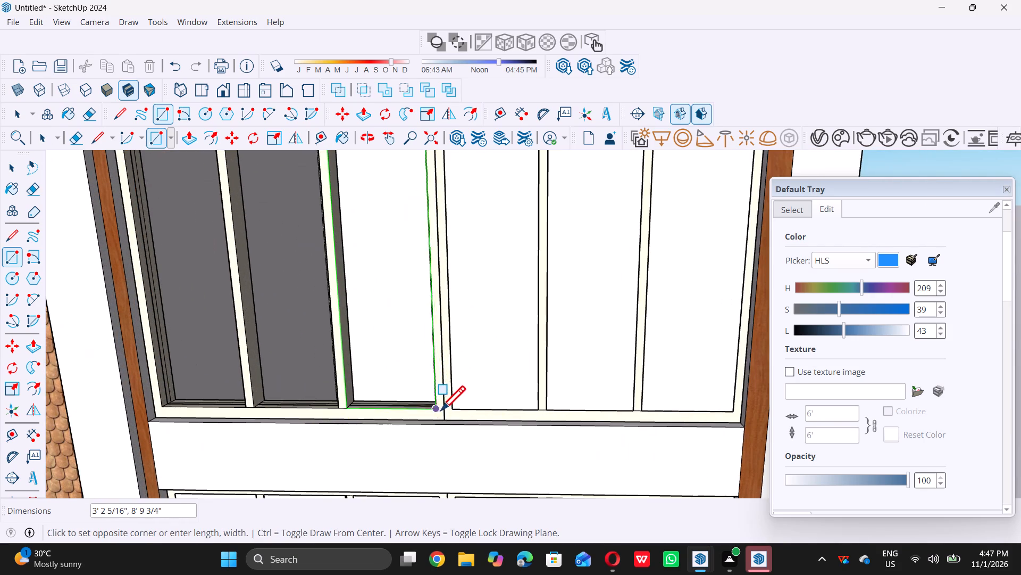
{"action": "double_click", "coordinate": [437, 406]}
{"action": "scroll", "coordinate": [437, 407], "scroll_direction": "down", "scroll_amount": 9}
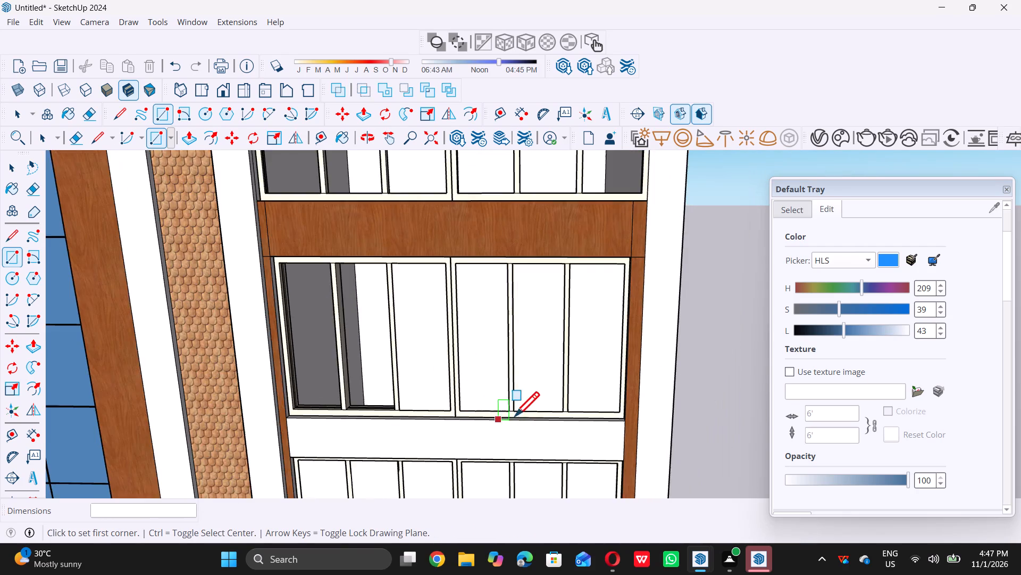
Draw a rectangle filling the second pane opening from the left in the middle six-pane window.
{"action": "scroll", "coordinate": [515, 416], "scroll_direction": "down", "scroll_amount": 2}
{"action": "scroll", "coordinate": [371, 300], "scroll_direction": "up", "scroll_amount": 16}
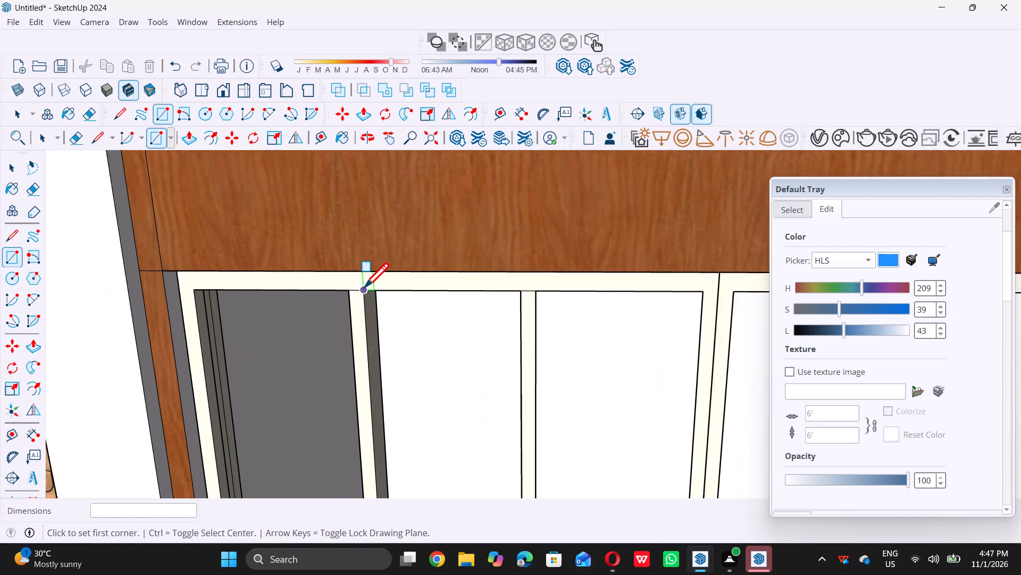
{"action": "left_click", "coordinate": [364, 287]}
{"action": "scroll", "coordinate": [364, 287], "scroll_direction": "down", "scroll_amount": 14}
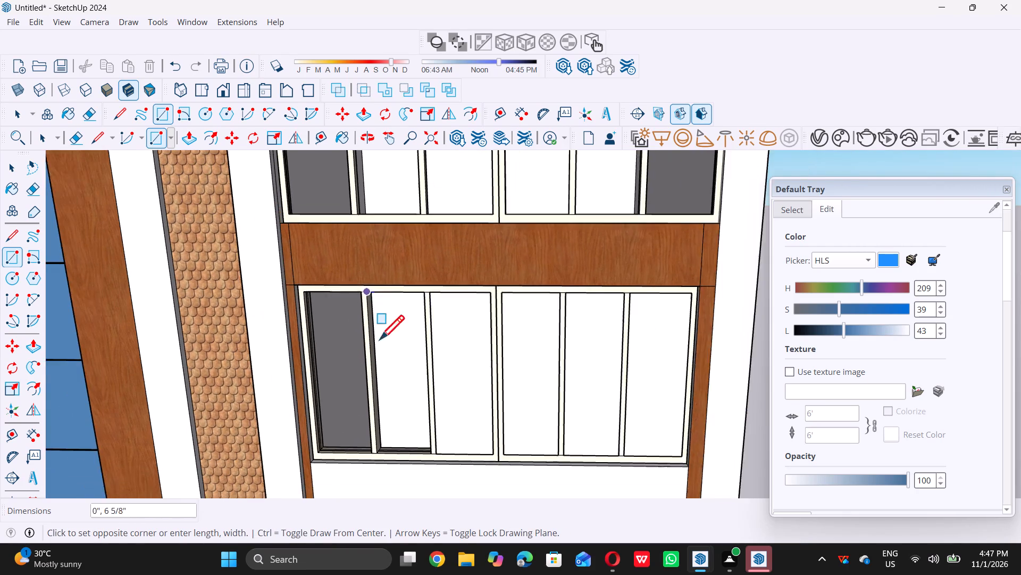
{"action": "scroll", "coordinate": [422, 440], "scroll_direction": "up", "scroll_amount": 4}
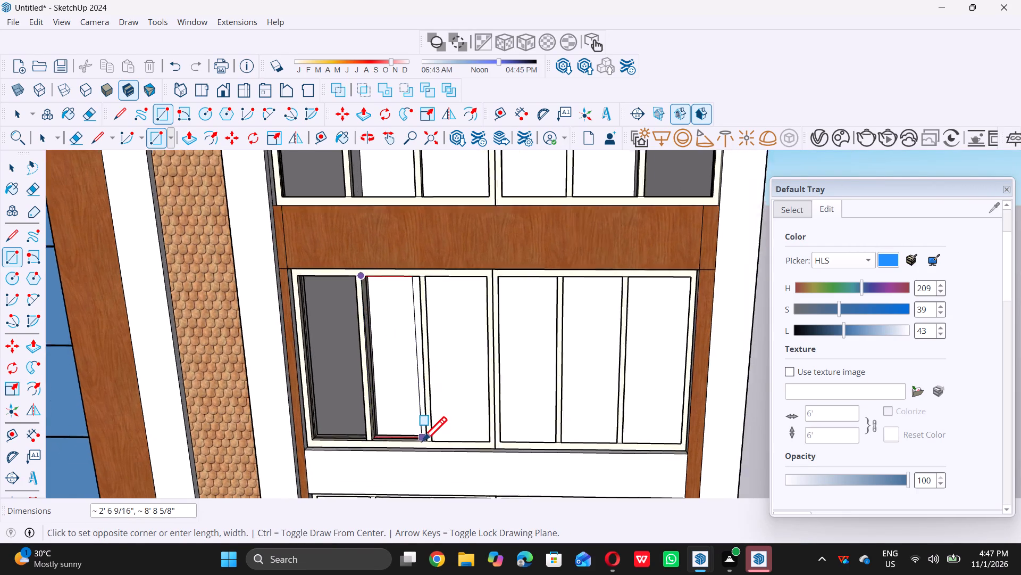
{"action": "scroll", "coordinate": [422, 441], "scroll_direction": "up", "scroll_amount": 3}
{"action": "left_click", "coordinate": [433, 442]}
Draw a rectangle about 2' 11 1/8" by 8' 8 1/2" filling the leftmost pane opening of the middle six-pane window.
{"action": "scroll", "coordinate": [434, 441], "scroll_direction": "down", "scroll_amount": 8}
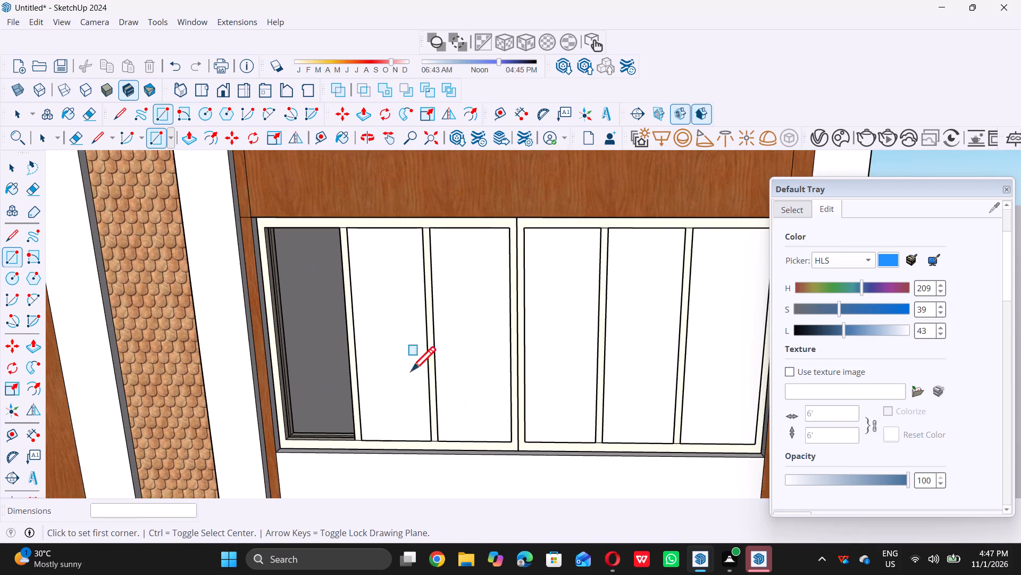
{"action": "scroll", "coordinate": [317, 272], "scroll_direction": "up", "scroll_amount": 9}
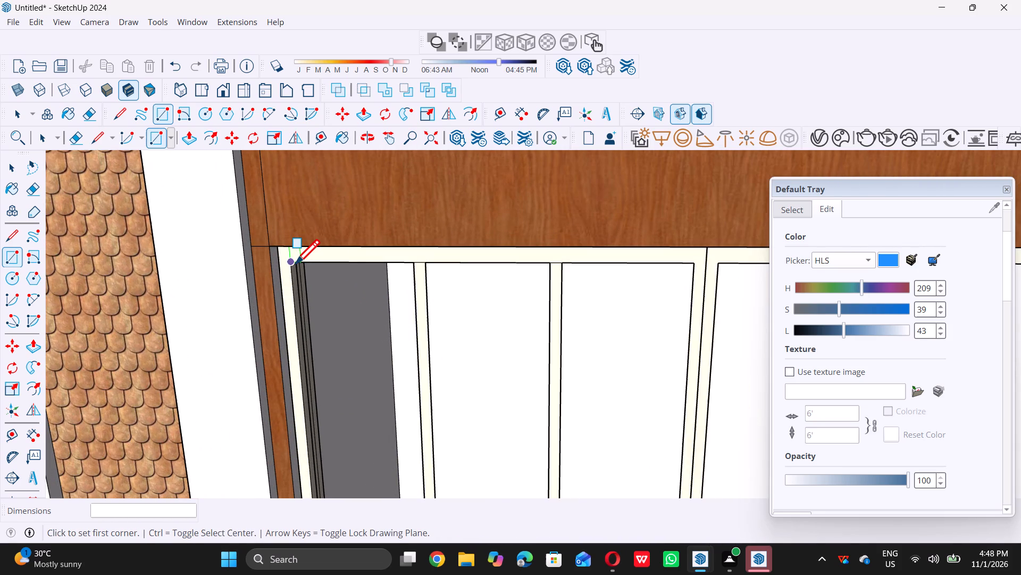
{"action": "double_click", "coordinate": [295, 264]}
{"action": "scroll", "coordinate": [295, 264], "scroll_direction": "down", "scroll_amount": 8}
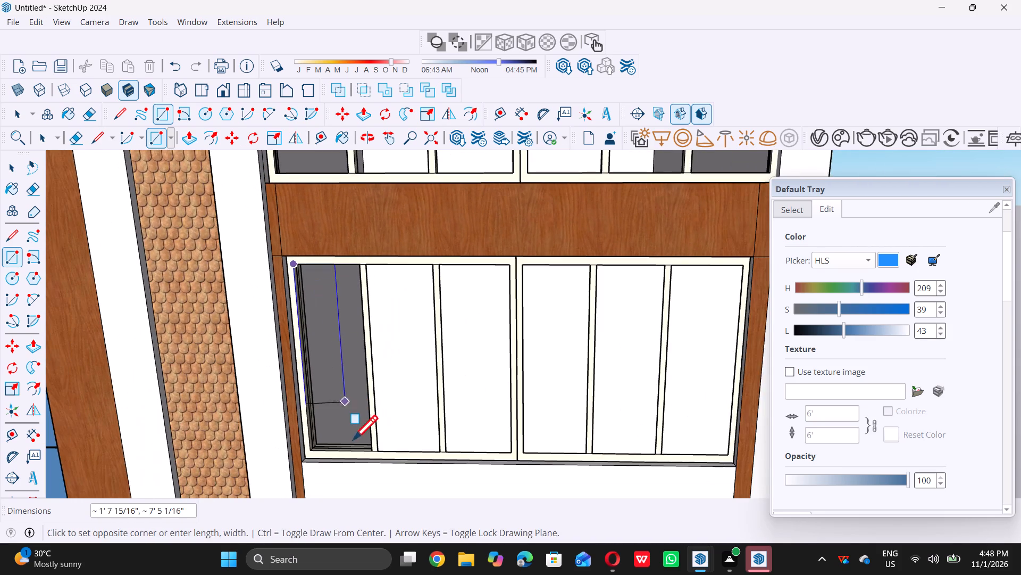
{"action": "scroll", "coordinate": [361, 445], "scroll_direction": "up", "scroll_amount": 3}
{"action": "left_click", "coordinate": [376, 451]}
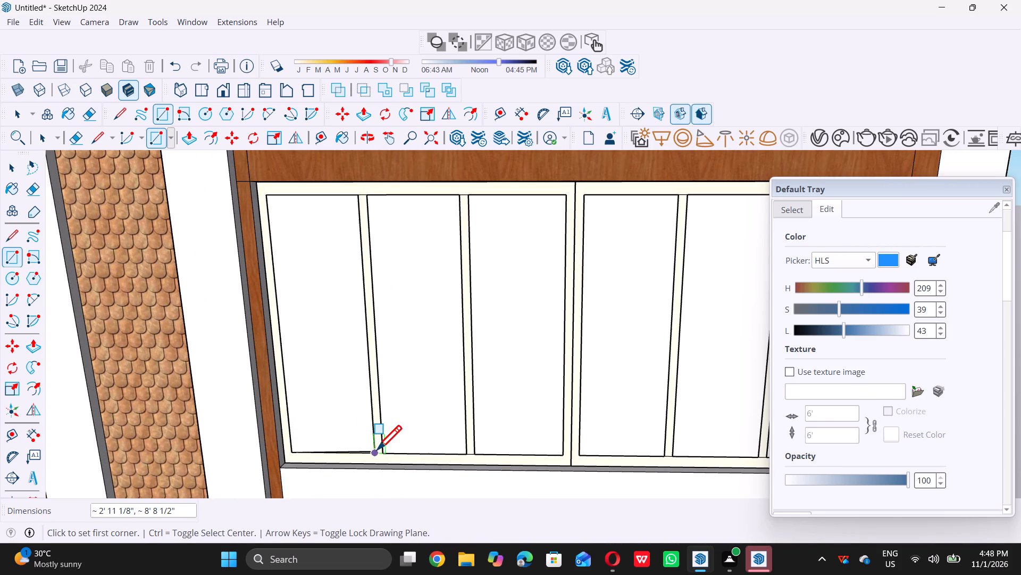
Draw rectangles about 9' 11/16" tall and 3' 1" to 3' 3" wide filling the three left pane openings of the top six-pane window.
{"action": "scroll", "coordinate": [377, 449], "scroll_direction": "down", "scroll_amount": 19}
{"action": "scroll", "coordinate": [342, 280], "scroll_direction": "up", "scroll_amount": 4}
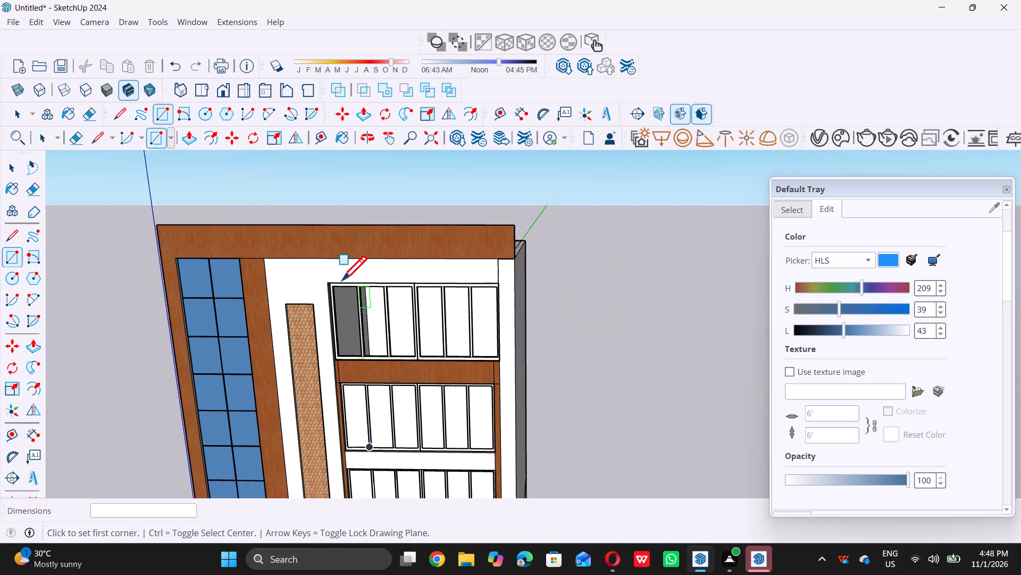
{"action": "scroll", "coordinate": [342, 280], "scroll_direction": "up", "scroll_amount": 11}
{"action": "left_click", "coordinate": [324, 295]}
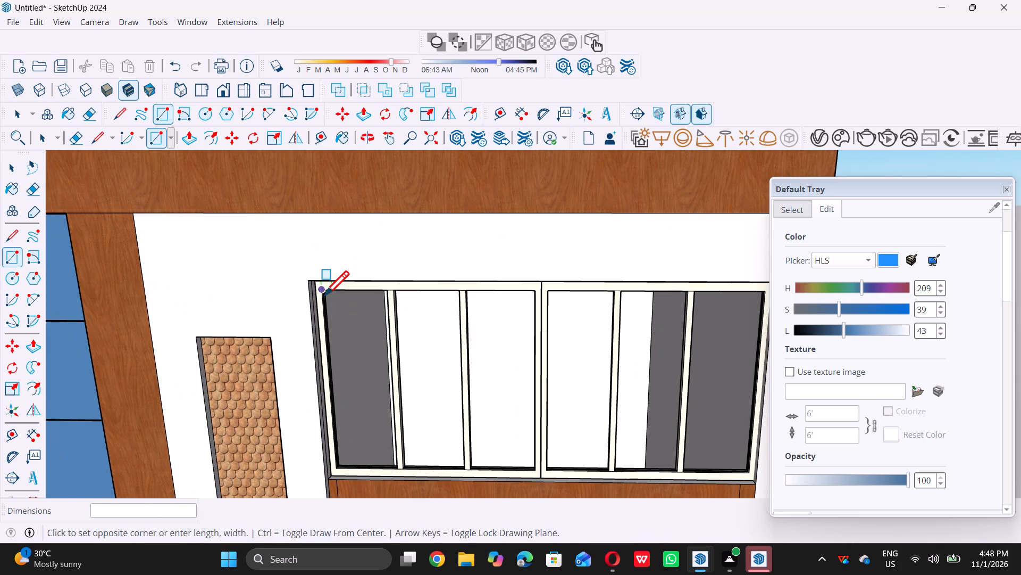
{"action": "left_click", "coordinate": [396, 463]}
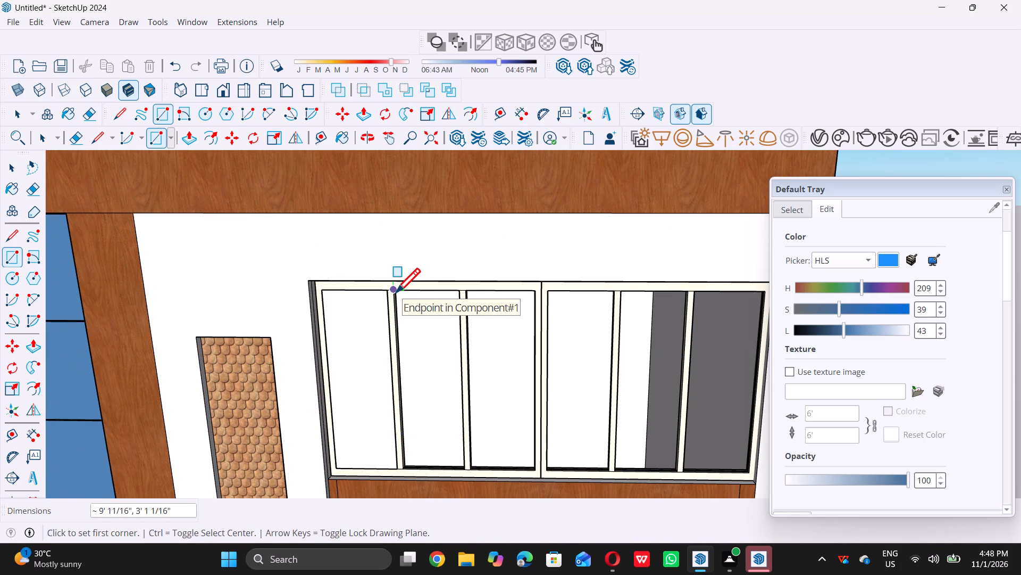
{"action": "left_click", "coordinate": [396, 292]}
{"action": "left_click", "coordinate": [465, 467]}
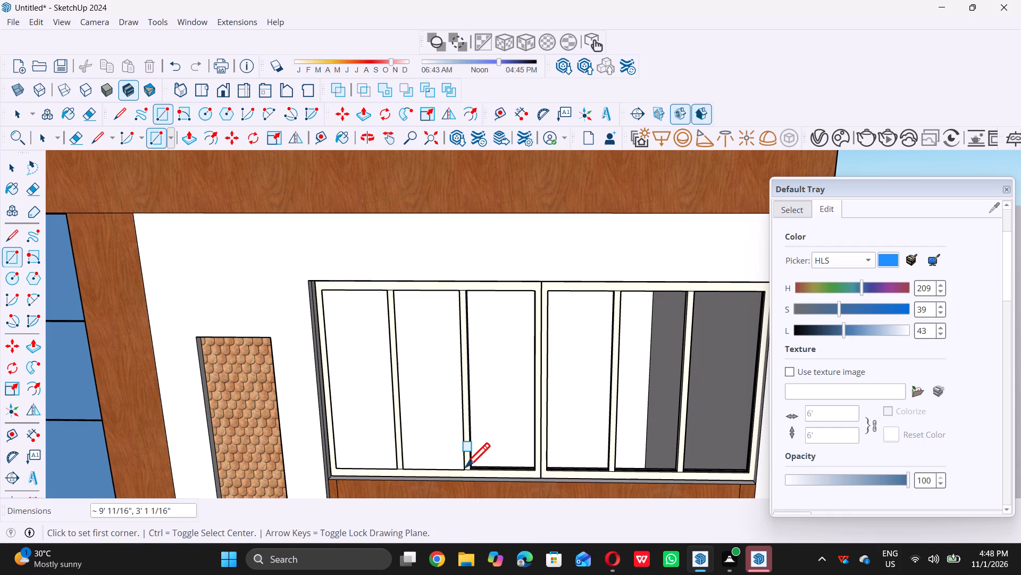
{"action": "left_click", "coordinate": [470, 293]}
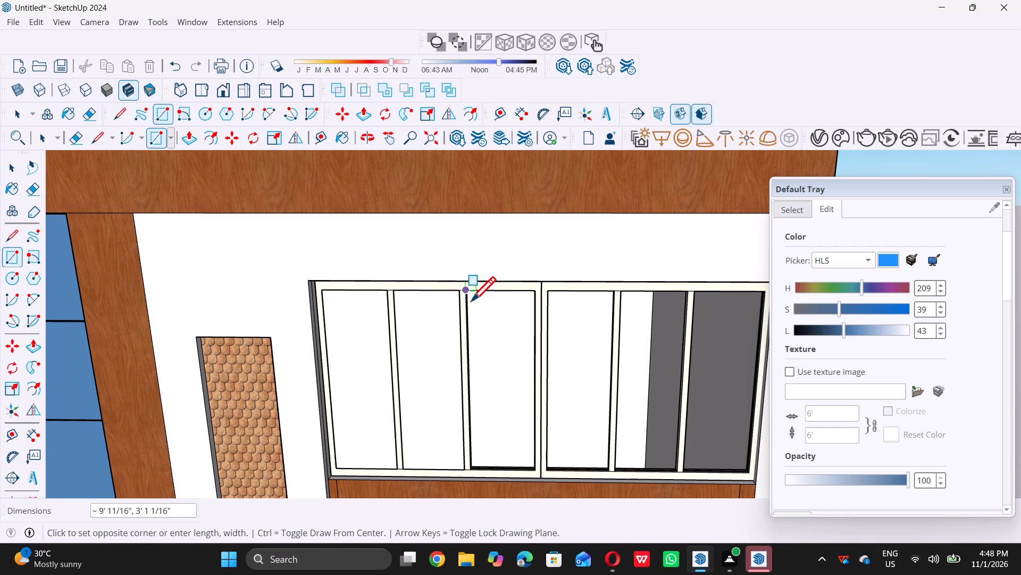
{"action": "left_click", "coordinate": [534, 470]}
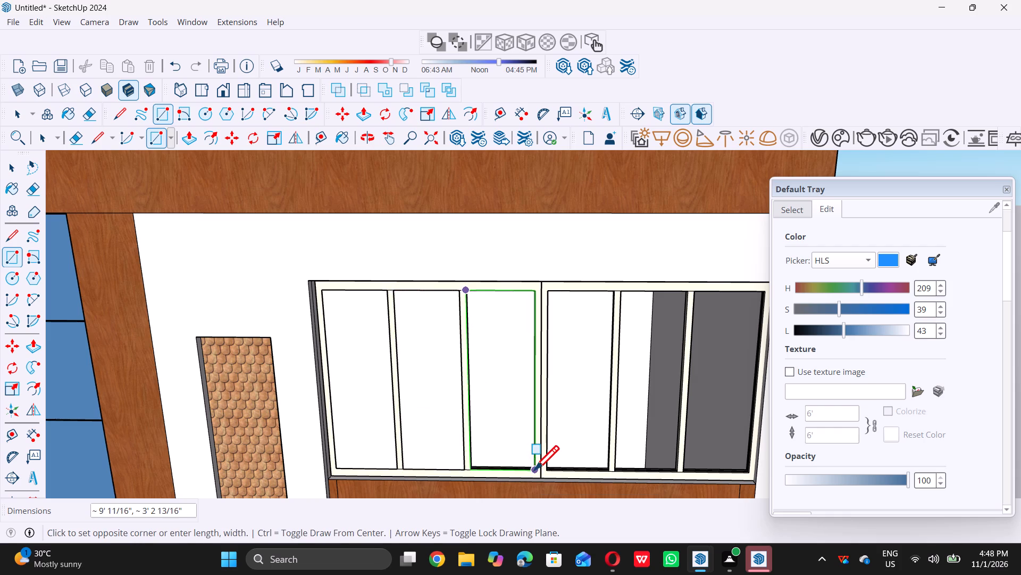
Draw rectangles about 9' 11/16" tall and 3' 1" to 3' 3" wide filling the three right pane openings of the top six-pane window.
{"action": "left_click", "coordinate": [551, 294]}
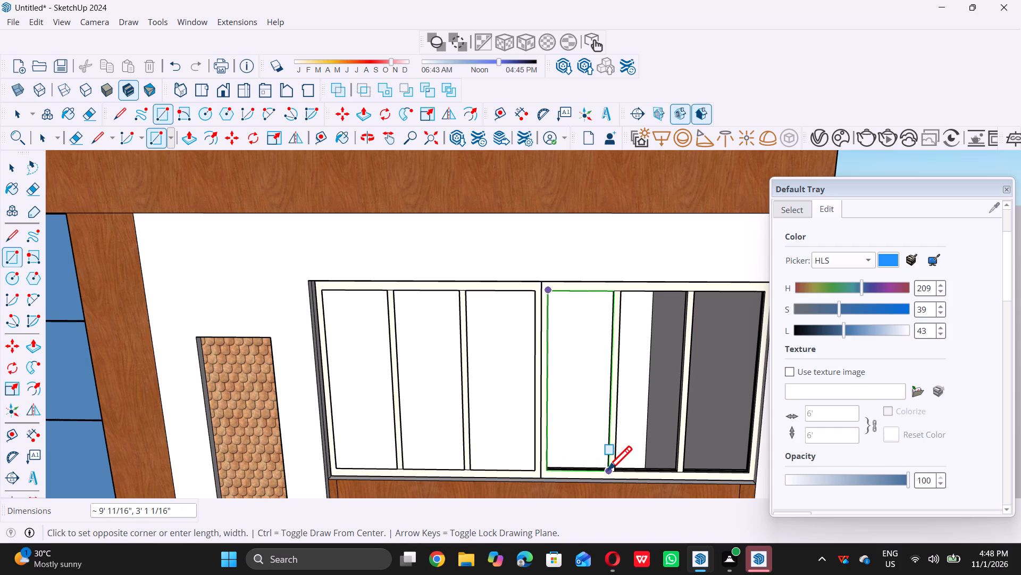
{"action": "double_click", "coordinate": [607, 470]}
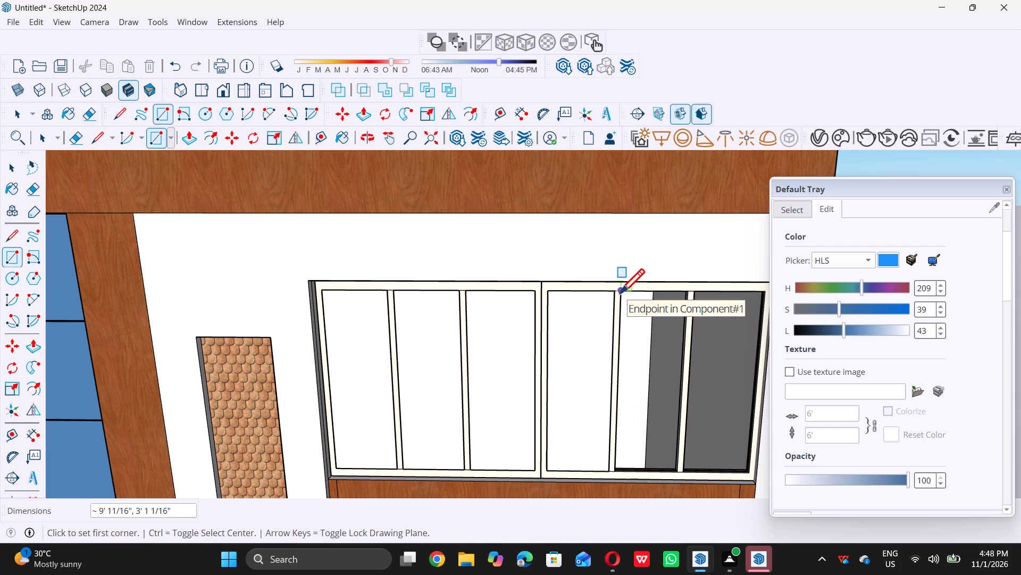
{"action": "left_click", "coordinate": [620, 293]}
{"action": "double_click", "coordinate": [678, 470]}
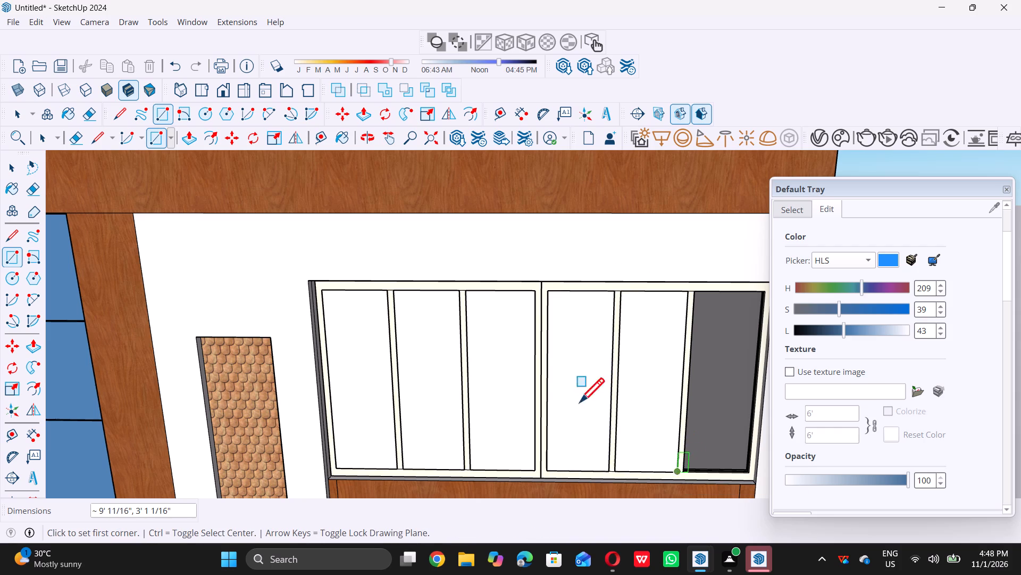
{"action": "scroll", "coordinate": [528, 371], "scroll_direction": "down", "scroll_amount": 12}
{"action": "scroll", "coordinate": [657, 340], "scroll_direction": "up", "scroll_amount": 5}
{"action": "scroll", "coordinate": [560, 328], "scroll_direction": "up", "scroll_amount": 2}
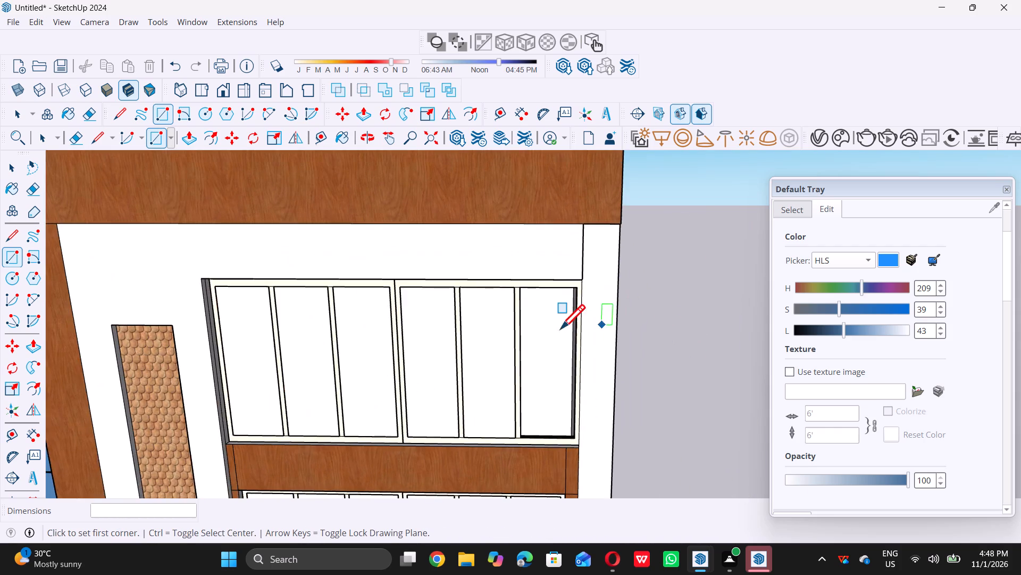
{"action": "scroll", "coordinate": [560, 328], "scroll_direction": "up", "scroll_amount": 3}
{"action": "left_click", "coordinate": [500, 268]}
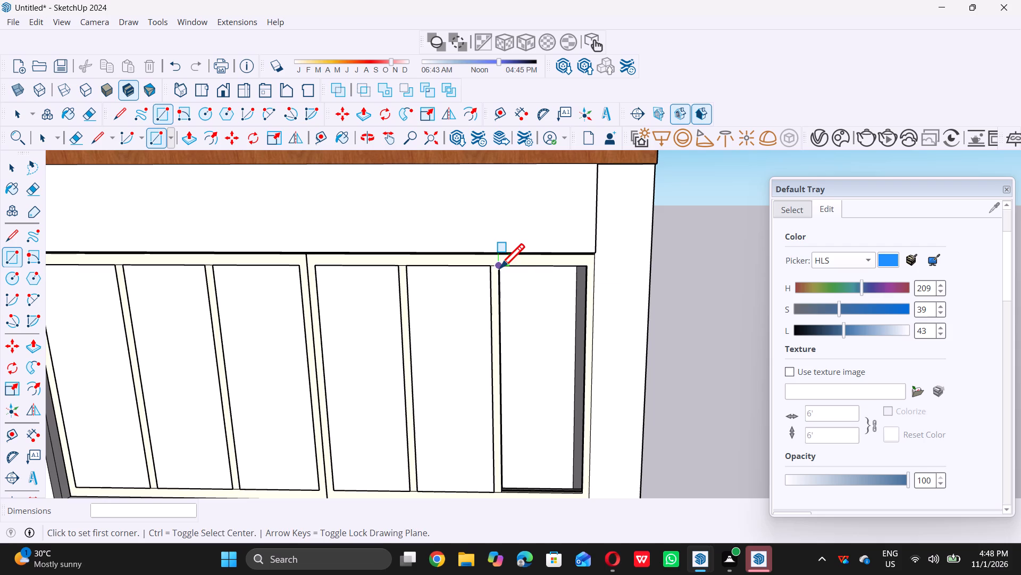
{"action": "left_click", "coordinate": [581, 494]}
{"action": "key", "text": "space"}
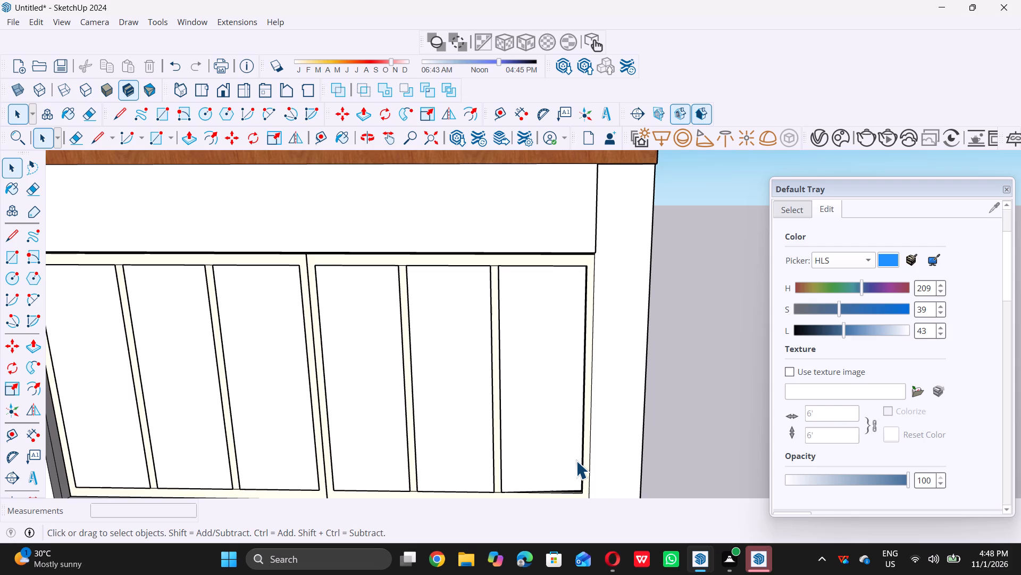
Lighten the 0098_DodgerBlue glazing material by raising its HLS lightness to 74.
{"action": "scroll", "coordinate": [488, 341], "scroll_direction": "down", "scroll_amount": 20}
{"action": "scroll", "coordinate": [488, 341], "scroll_direction": "down", "scroll_amount": 1}
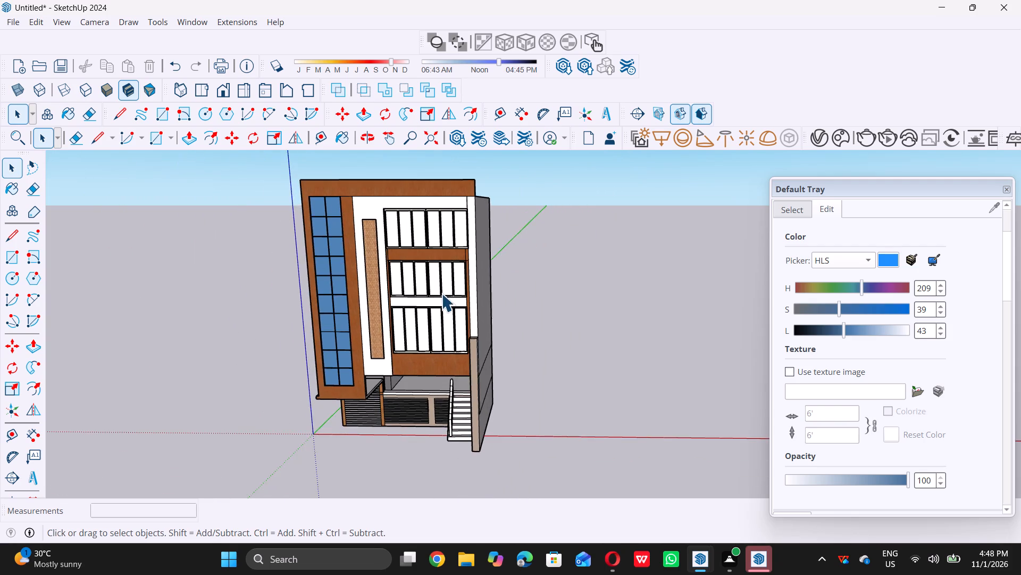
{"action": "middle_click_drag", "start_coordinate": [441, 292], "coordinate": [455, 268]}
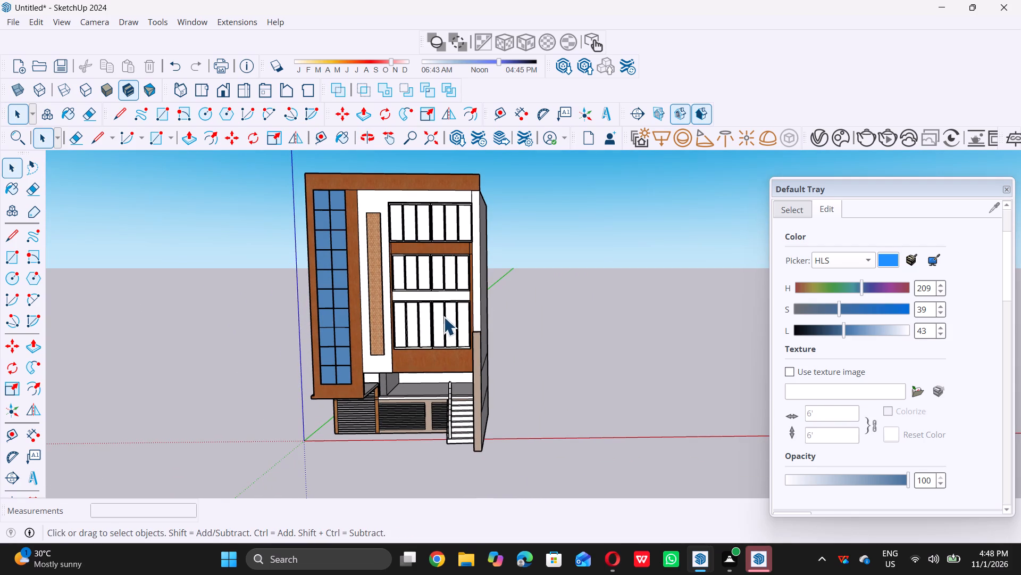
{"action": "triple_click", "coordinate": [844, 333]}
{"action": "double_click", "coordinate": [845, 331]}
{"action": "middle_click", "coordinate": [845, 331]}
{"action": "triple_click", "coordinate": [845, 331]}
{"action": "left_click_drag", "start_coordinate": [847, 330], "coordinate": [851, 330]}
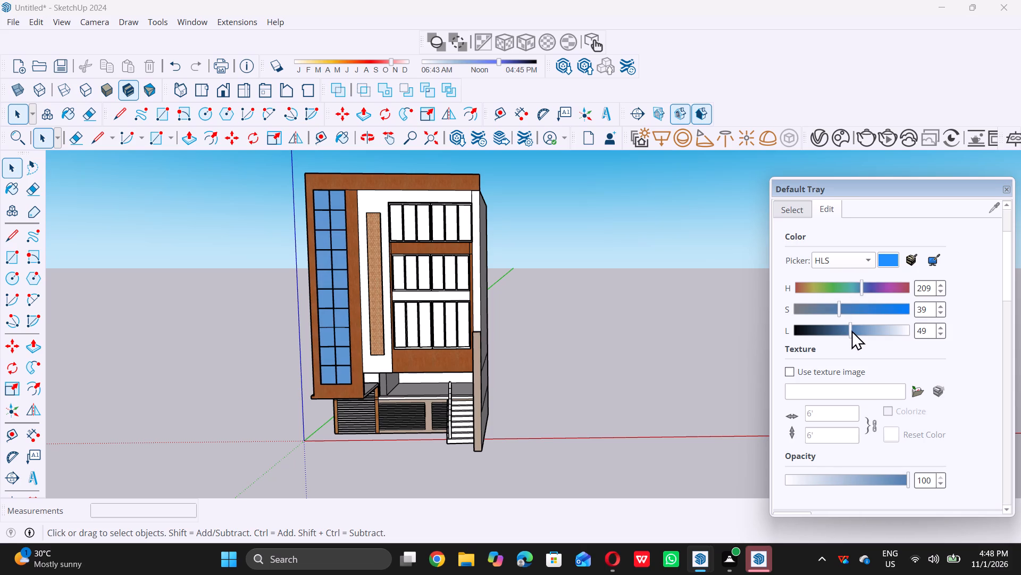
{"action": "left_click_drag", "start_coordinate": [851, 330], "coordinate": [868, 331]}
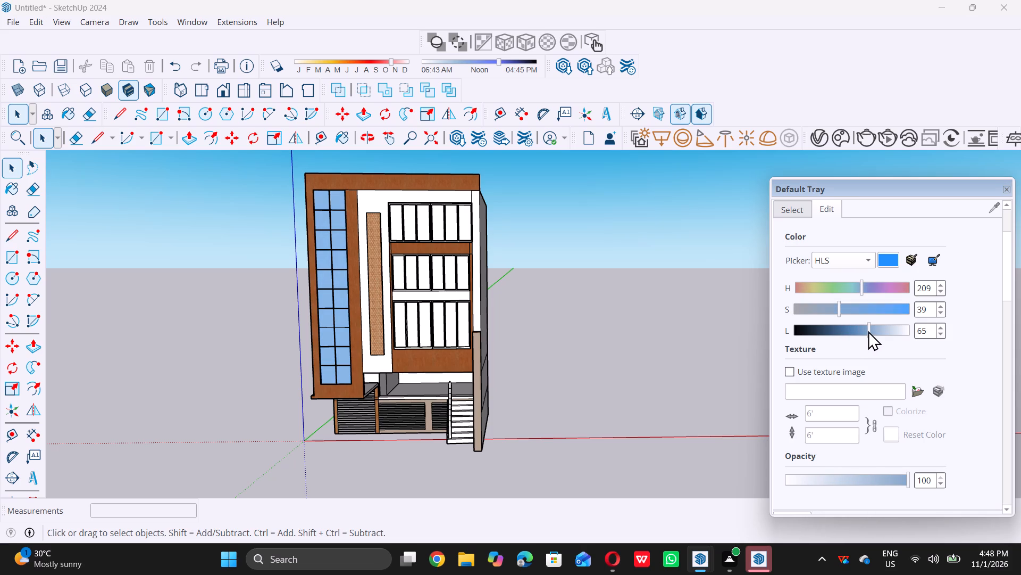
{"action": "left_click_drag", "start_coordinate": [868, 331], "coordinate": [875, 332]}
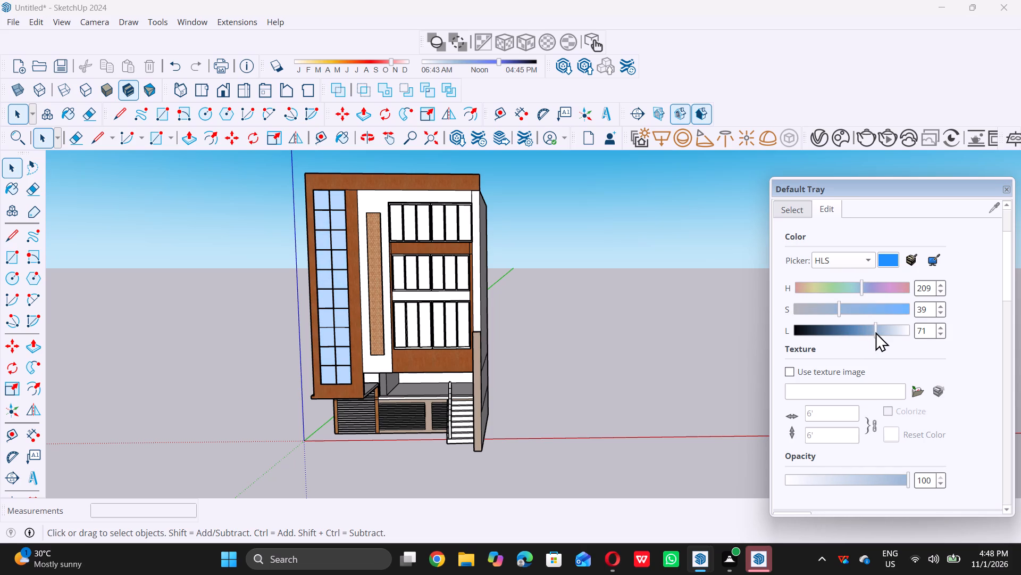
{"action": "left_click_drag", "start_coordinate": [875, 332], "coordinate": [878, 332]}
{"action": "double_click", "coordinate": [878, 332]}
Paint all six panes of the lowest six-pane window with the light blue 0098_DodgerBlue material.
{"action": "scroll", "coordinate": [625, 297], "scroll_direction": "up", "scroll_amount": 3}
{"action": "scroll", "coordinate": [797, 248], "scroll_direction": "up", "scroll_amount": 5}
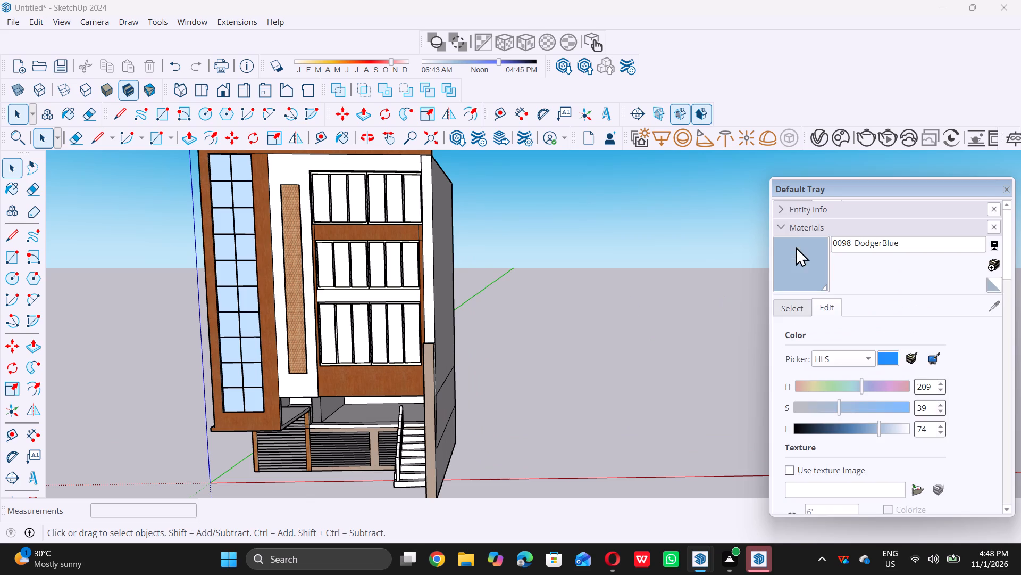
{"action": "triple_click", "coordinate": [798, 262]}
{"action": "scroll", "coordinate": [315, 324], "scroll_direction": "up", "scroll_amount": 6}
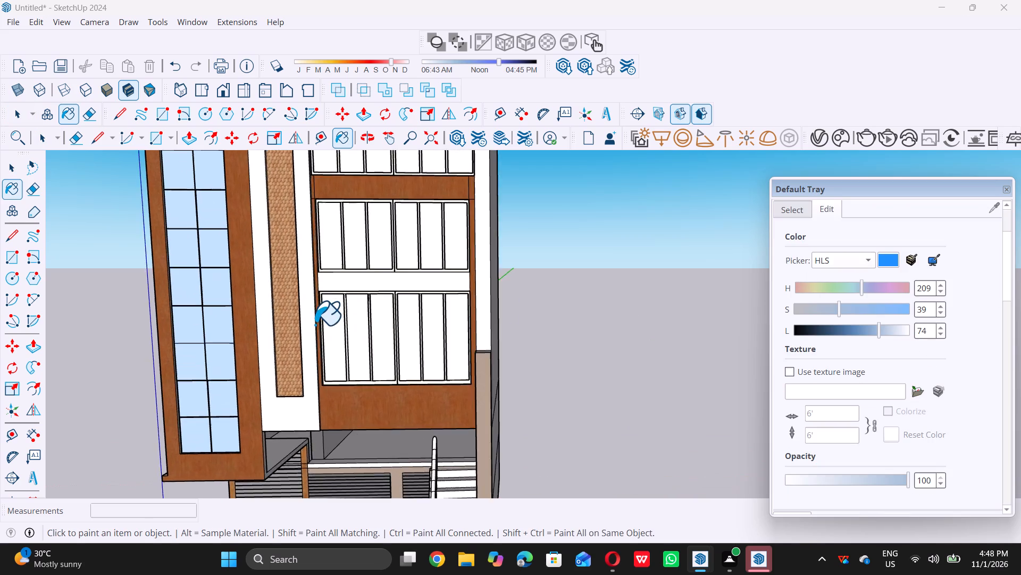
{"action": "scroll", "coordinate": [315, 324], "scroll_direction": "up", "scroll_amount": 6}
{"action": "double_click", "coordinate": [341, 324]}
{"action": "left_click", "coordinate": [395, 333]}
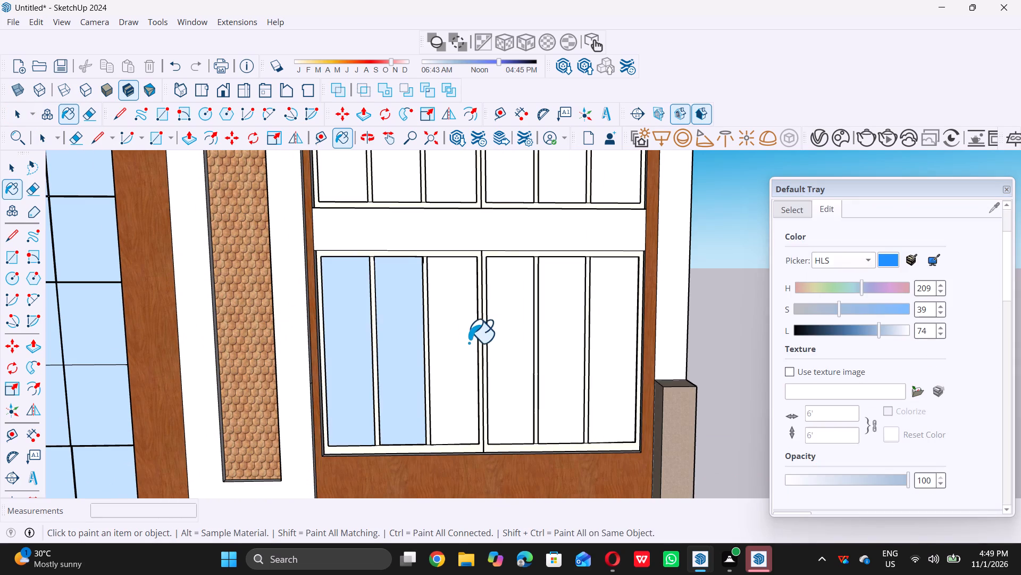
{"action": "left_click", "coordinate": [463, 343]}
{"action": "double_click", "coordinate": [523, 344]}
{"action": "left_click", "coordinate": [624, 343]}
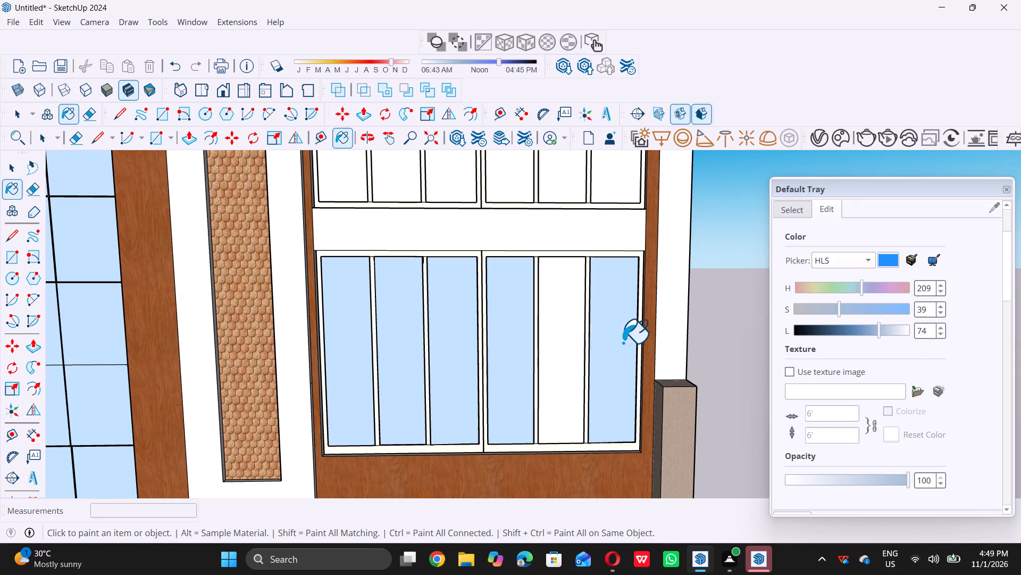
{"action": "left_click", "coordinate": [570, 343]}
Paint all six panes of the middle six-pane window with the same light blue material.
{"action": "scroll", "coordinate": [539, 372], "scroll_direction": "down", "scroll_amount": 11}
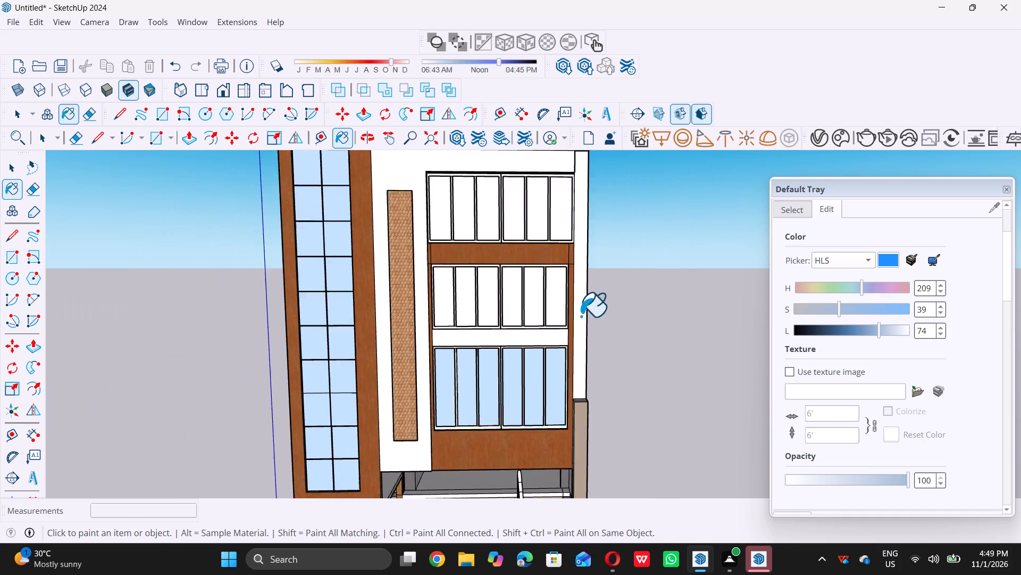
{"action": "scroll", "coordinate": [548, 292], "scroll_direction": "up", "scroll_amount": 5}
{"action": "left_click", "coordinate": [547, 294]}
{"action": "left_click", "coordinate": [481, 299]}
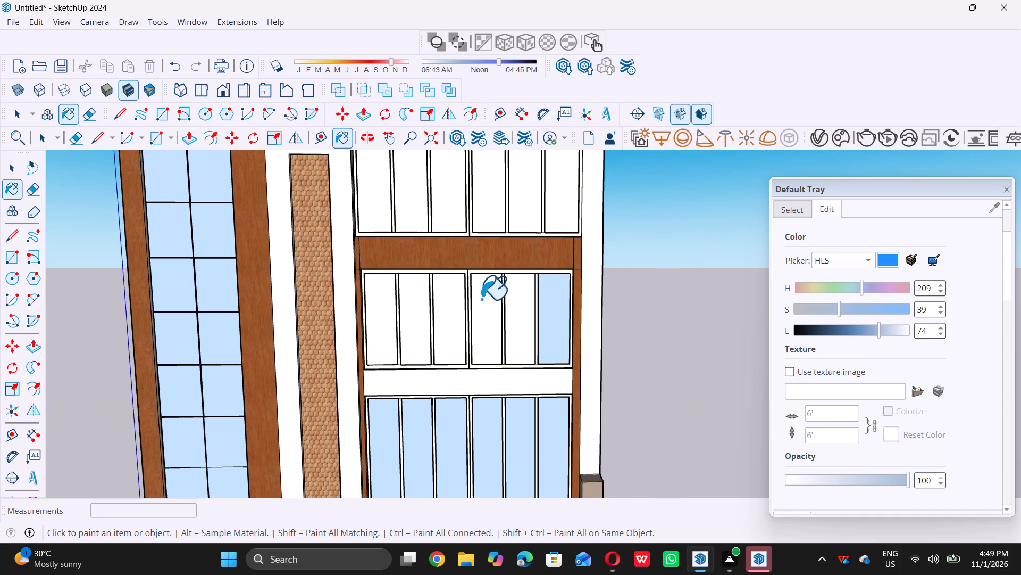
{"action": "left_click", "coordinate": [510, 302]}
{"action": "left_click", "coordinate": [453, 311]}
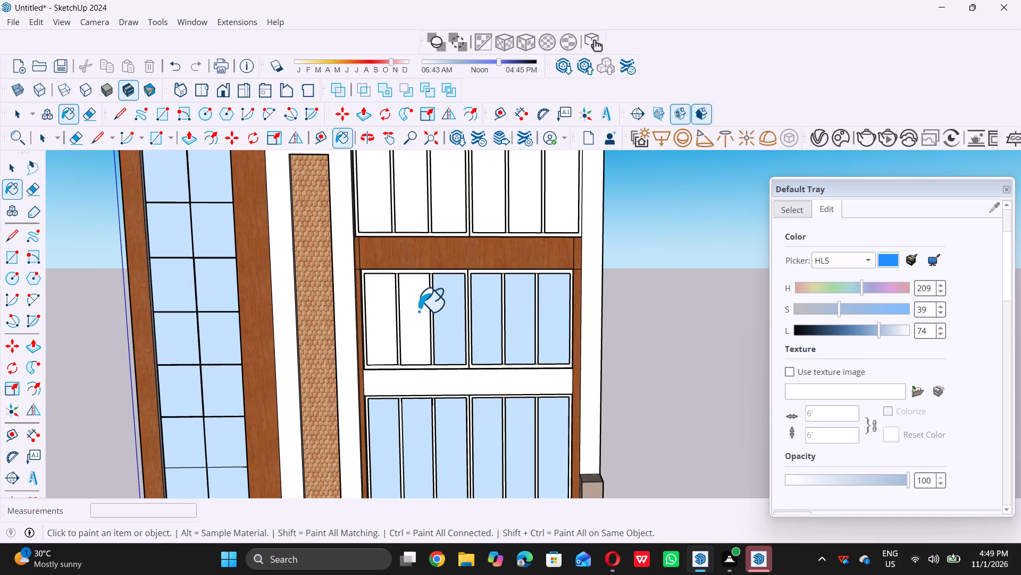
{"action": "left_click", "coordinate": [419, 311]}
{"action": "left_click", "coordinate": [378, 303]}
Paint all six panes of the top six-pane window with the light blue 0098_DodgerBlue material.
{"action": "middle_click_drag", "start_coordinate": [434, 313], "coordinate": [413, 360]}
{"action": "scroll", "coordinate": [431, 345], "scroll_direction": "down", "scroll_amount": 3}
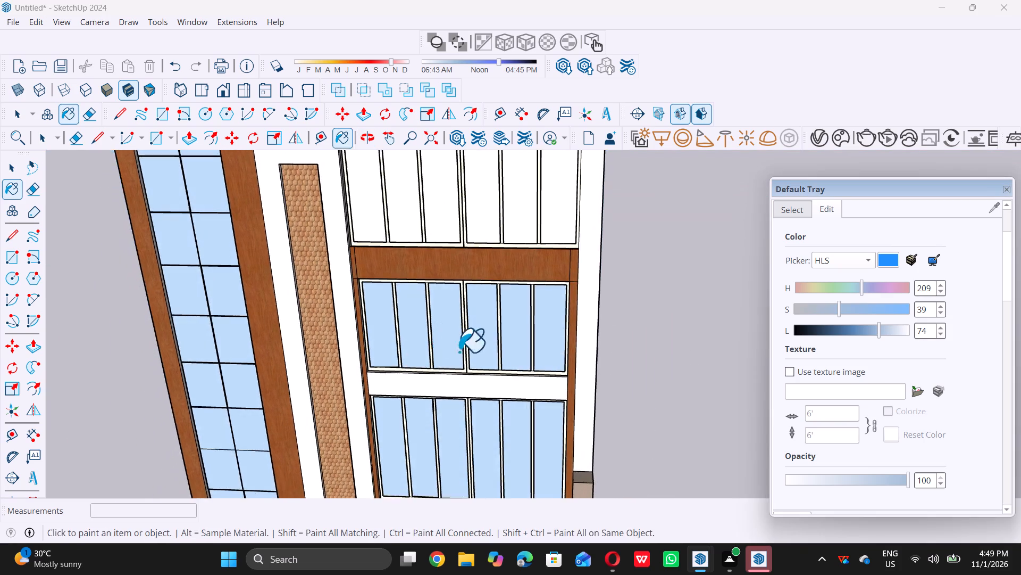
{"action": "scroll", "coordinate": [459, 351], "scroll_direction": "down", "scroll_amount": 5}
{"action": "scroll", "coordinate": [499, 269], "scroll_direction": "up", "scroll_amount": 8}
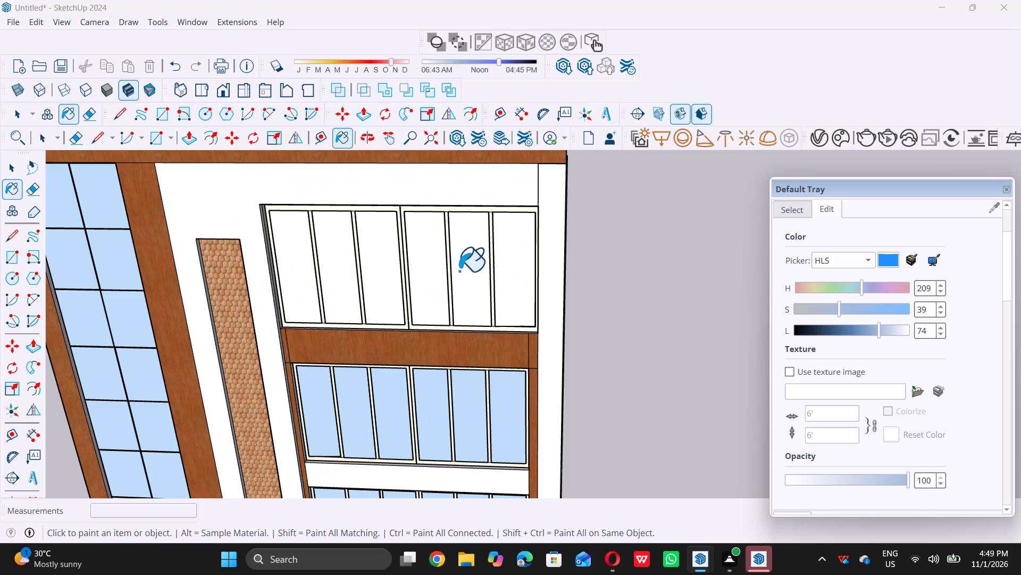
{"action": "left_click", "coordinate": [459, 270]}
{"action": "double_click", "coordinate": [524, 274]}
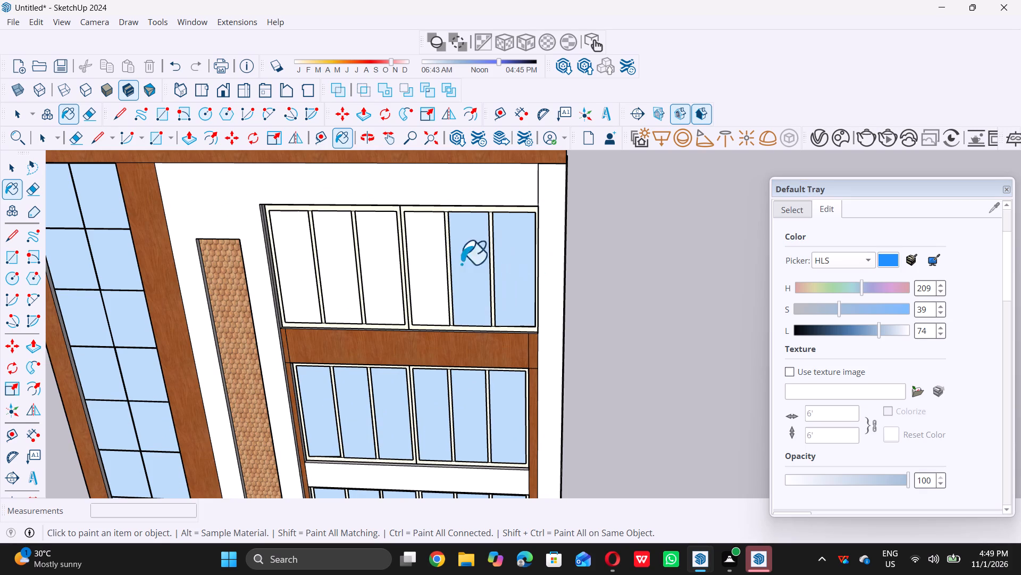
{"action": "left_click", "coordinate": [425, 255]}
{"action": "left_click", "coordinate": [382, 256]}
{"action": "left_click", "coordinate": [341, 248]}
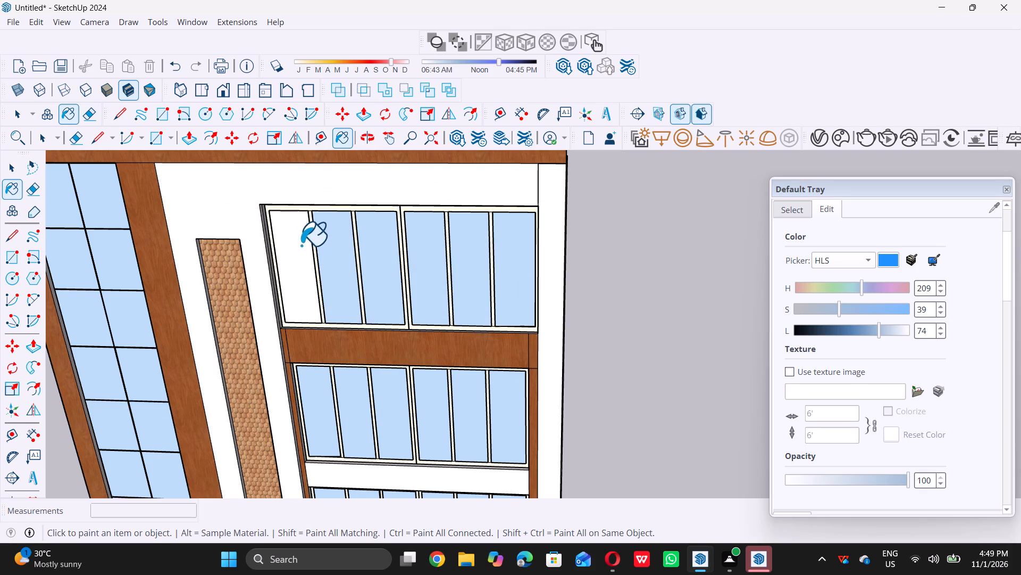
{"action": "left_click", "coordinate": [294, 244]}
{"action": "key", "text": "space"}
Pull the upper section of the wooden frame around the ground-floor slatted shutter outward by 10".
{"action": "scroll", "coordinate": [479, 270], "scroll_direction": "down", "scroll_amount": 7}
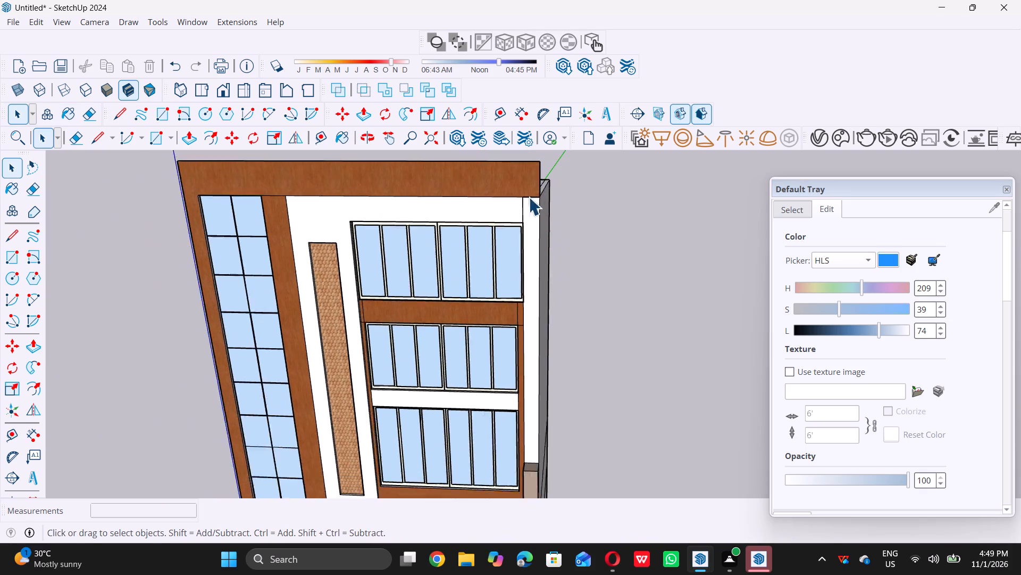
{"action": "scroll", "coordinate": [529, 197], "scroll_direction": "down", "scroll_amount": 7}
{"action": "middle_click_drag", "start_coordinate": [533, 314], "coordinate": [542, 302]}
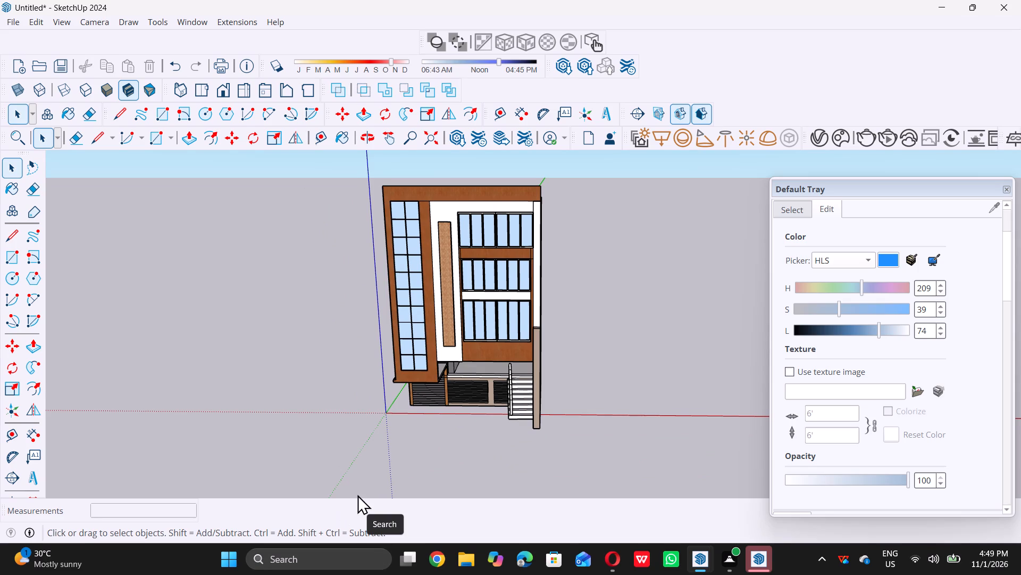
{"action": "scroll", "coordinate": [412, 439], "scroll_direction": "down", "scroll_amount": 1}
{"action": "scroll", "coordinate": [396, 352], "scroll_direction": "down", "scroll_amount": 6}
{"action": "middle_click_drag", "start_coordinate": [389, 420], "coordinate": [522, 381]}
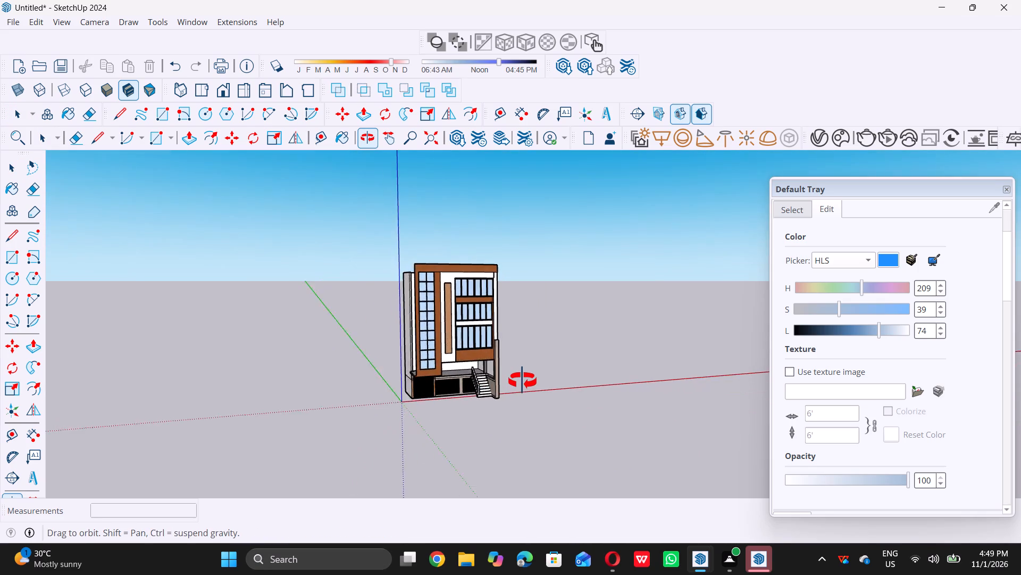
{"action": "middle_click_drag", "start_coordinate": [522, 381], "coordinate": [537, 343]}
{"action": "scroll", "coordinate": [426, 396], "scroll_direction": "up", "scroll_amount": 11}
{"action": "scroll", "coordinate": [431, 290], "scroll_direction": "up", "scroll_amount": 4}
{"action": "scroll", "coordinate": [388, 424], "scroll_direction": "up", "scroll_amount": 6}
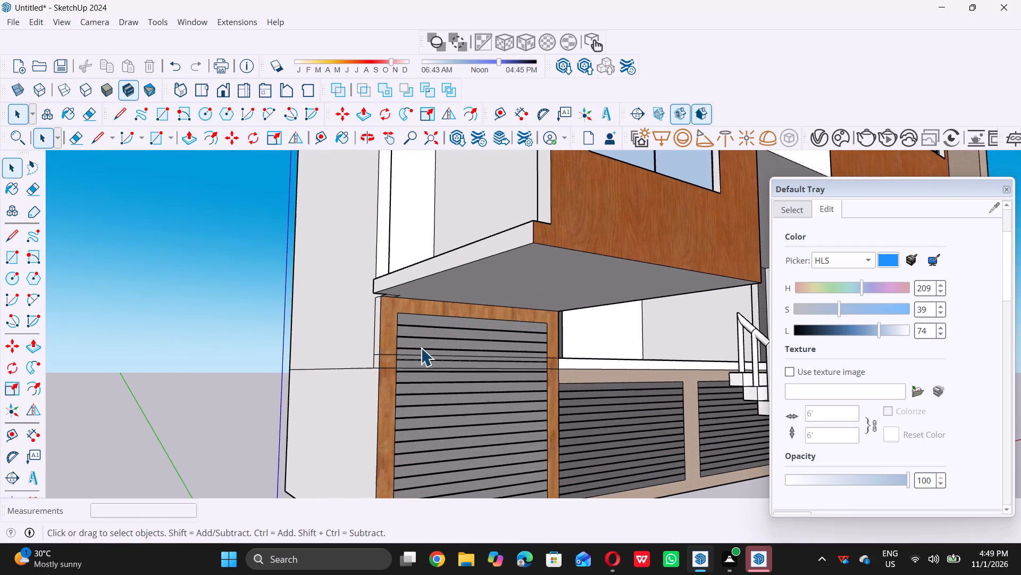
{"action": "scroll", "coordinate": [389, 309], "scroll_direction": "up", "scroll_amount": 18}
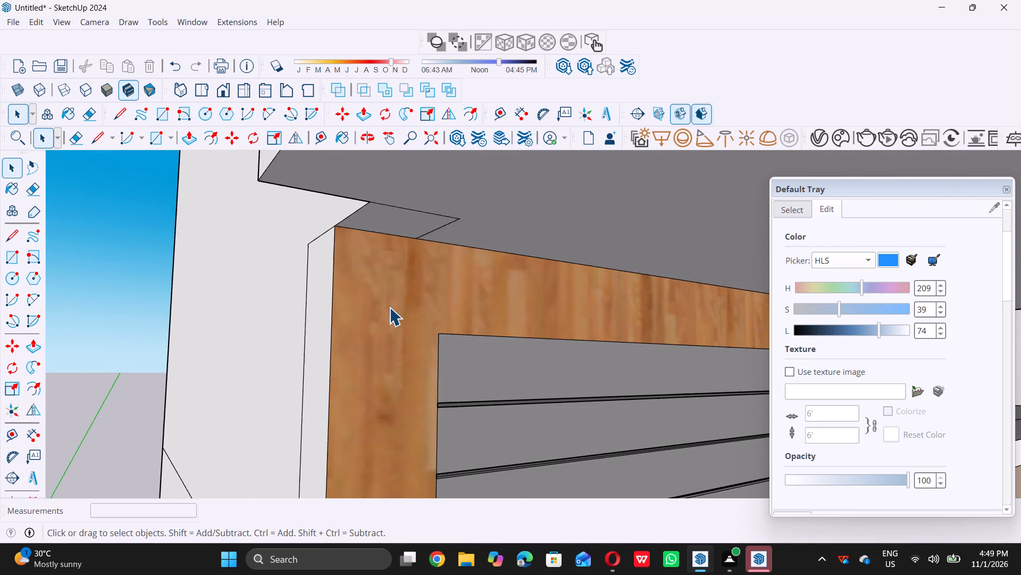
{"action": "left_click", "coordinate": [388, 305]}
{"action": "key", "text": "p"}
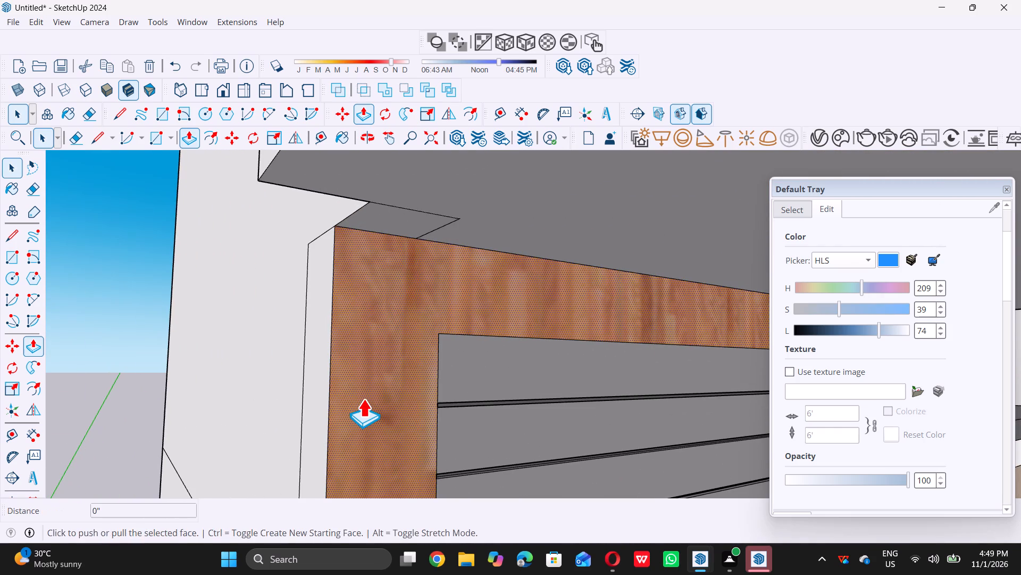
{"action": "left_click", "coordinate": [367, 380]}
{"action": "scroll", "coordinate": [367, 380], "scroll_direction": "down", "scroll_amount": 19}
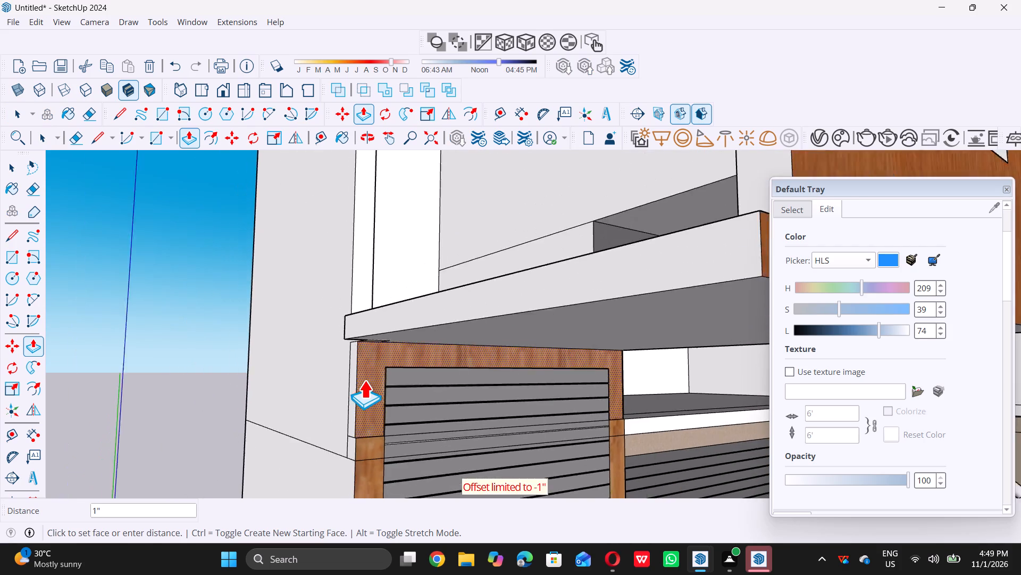
{"action": "scroll", "coordinate": [364, 380], "scroll_direction": "down", "scroll_amount": 3}
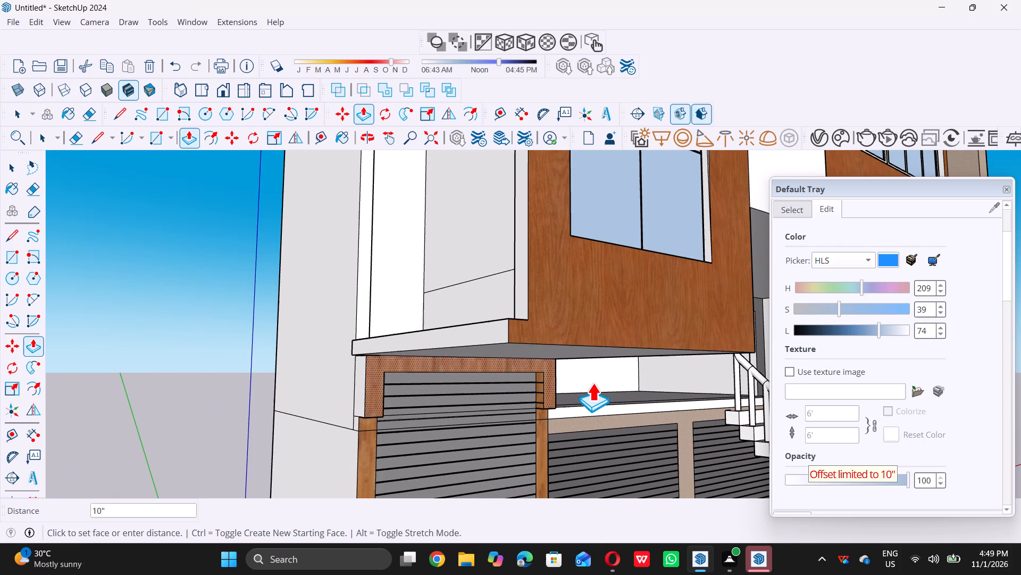
{"action": "left_click", "coordinate": [552, 384]}
{"action": "key", "text": "space"}
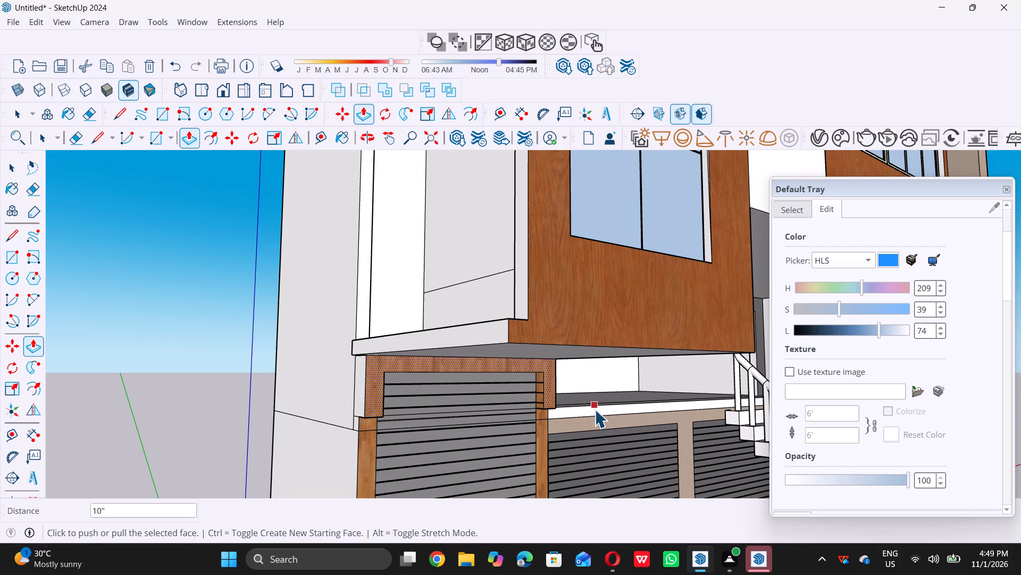
Pull the same upper wooden frame section a further 14' 4 11/16" forward to the front of the overhang.
{"action": "key", "text": "p"}
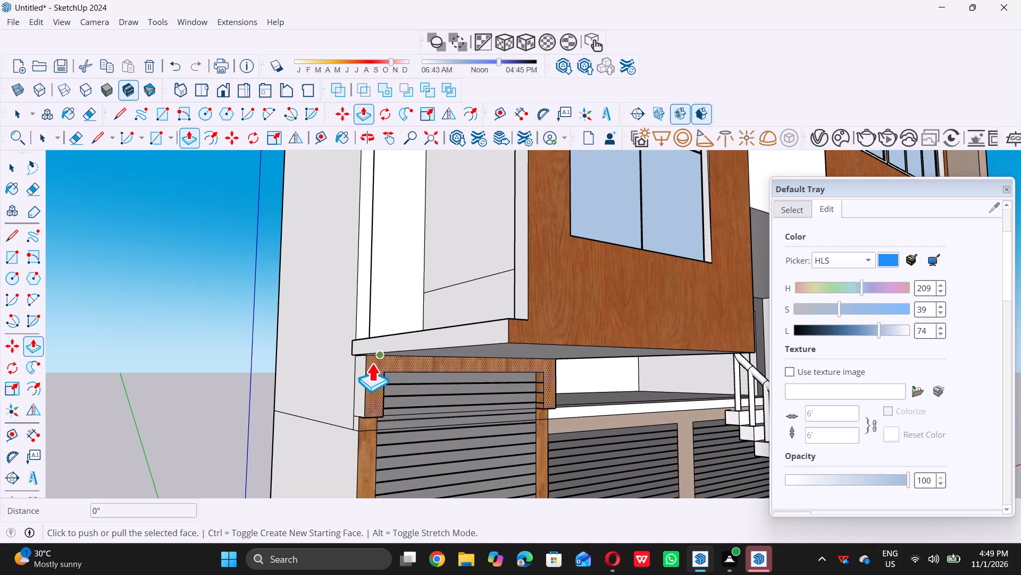
{"action": "left_click", "coordinate": [371, 372]}
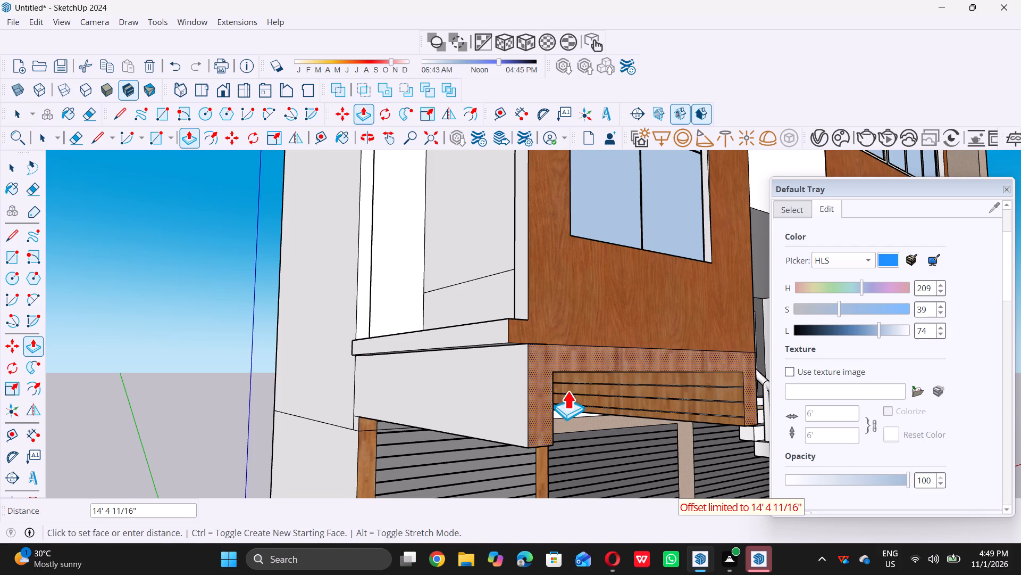
{"action": "left_click", "coordinate": [507, 333]}
{"action": "key", "text": "space"}
Pull the topmost grey shutter slat 15' 2 11/16" forward to the front of the extended wooden frame.
{"action": "scroll", "coordinate": [498, 356], "scroll_direction": "down", "scroll_amount": 9}
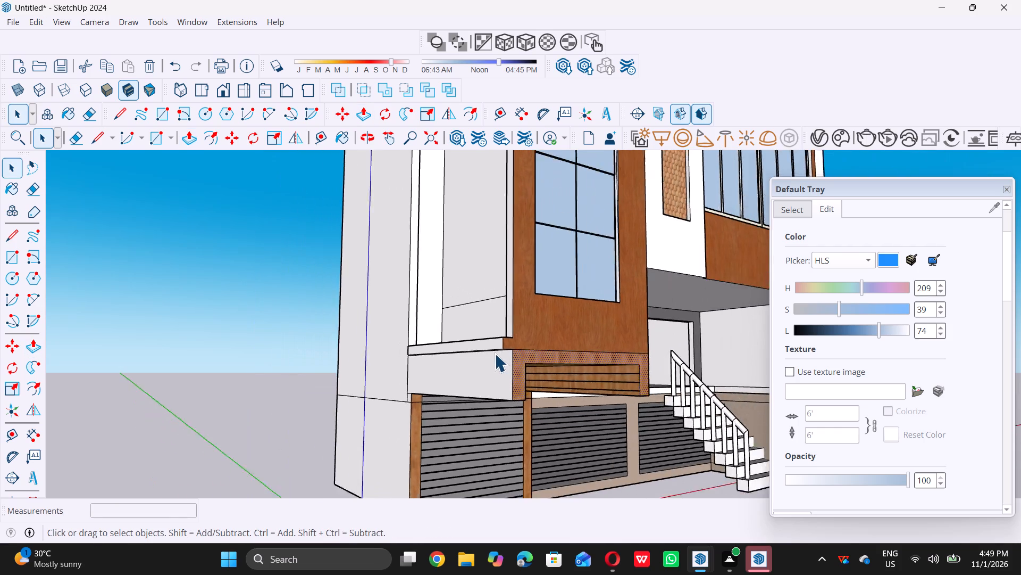
{"action": "scroll", "coordinate": [495, 354], "scroll_direction": "down", "scroll_amount": 10}
{"action": "middle_click_drag", "start_coordinate": [486, 415], "coordinate": [387, 377]}
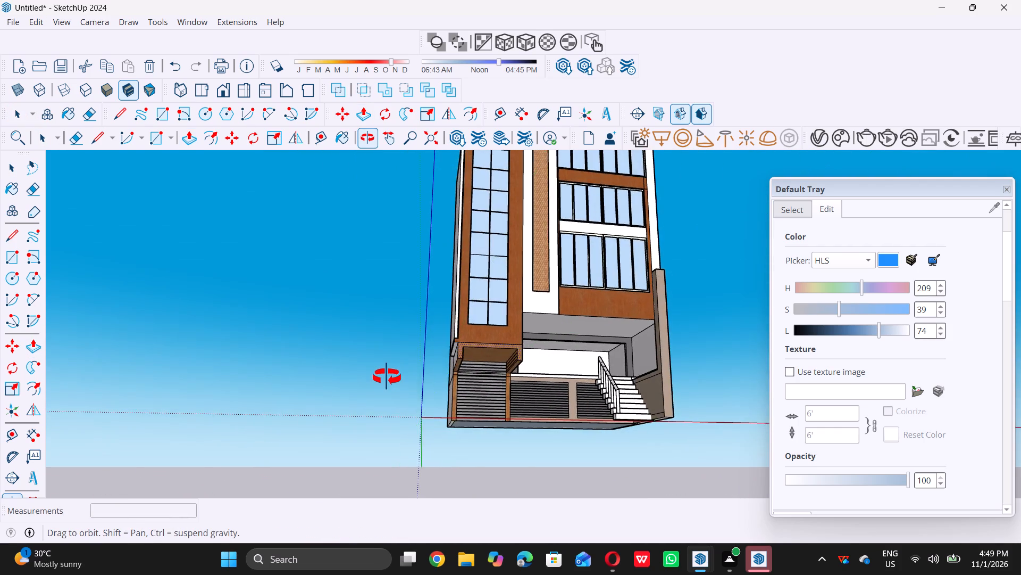
{"action": "middle_click_drag", "start_coordinate": [387, 377], "coordinate": [331, 391]}
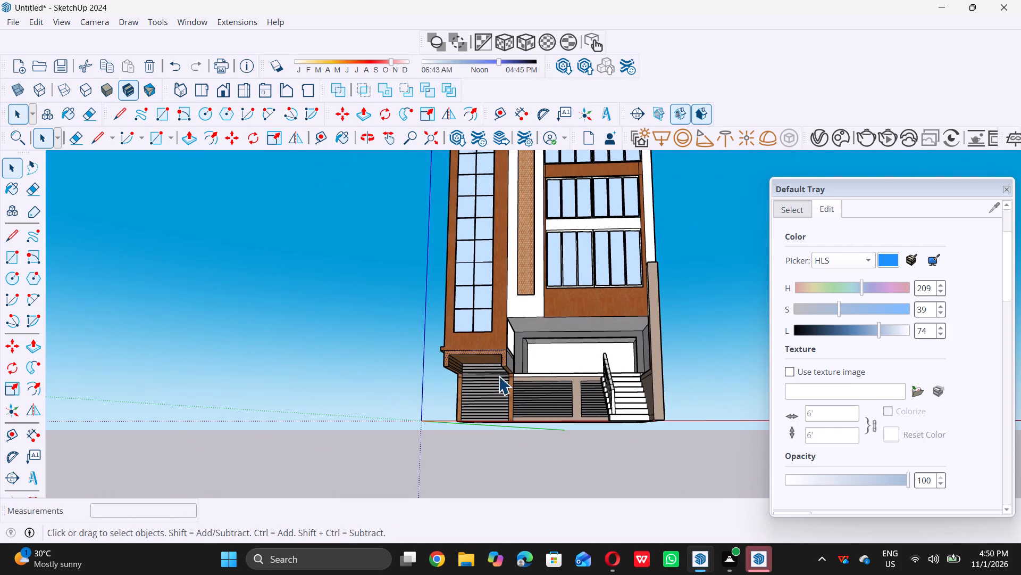
{"action": "scroll", "coordinate": [471, 378], "scroll_direction": "up", "scroll_amount": 9}
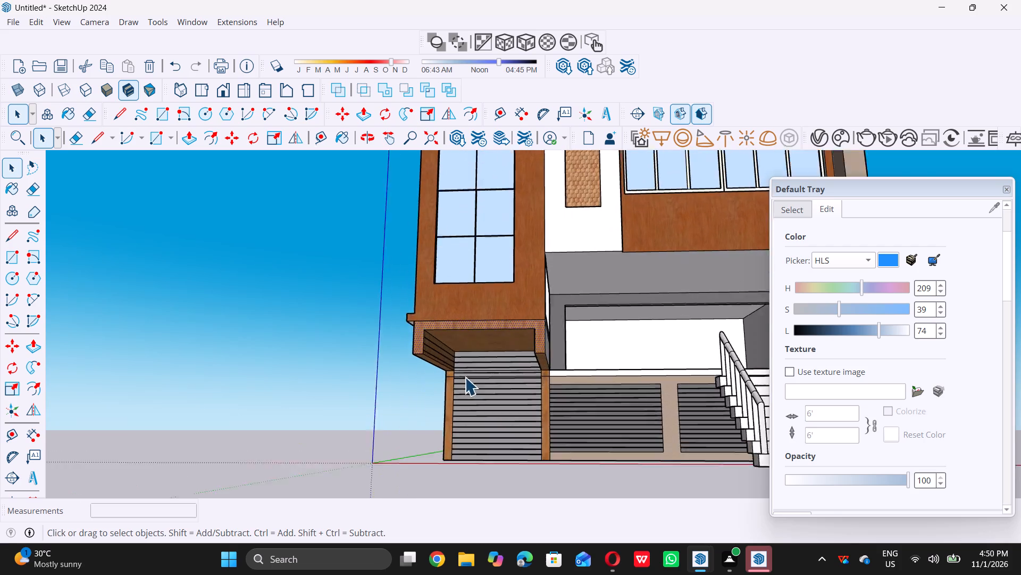
{"action": "scroll", "coordinate": [465, 377], "scroll_direction": "up", "scroll_amount": 5}
{"action": "middle_click_drag", "start_coordinate": [492, 374], "coordinate": [387, 369]}
{"action": "middle_click", "coordinate": [387, 369]}
{"action": "middle_click", "coordinate": [386, 368]}
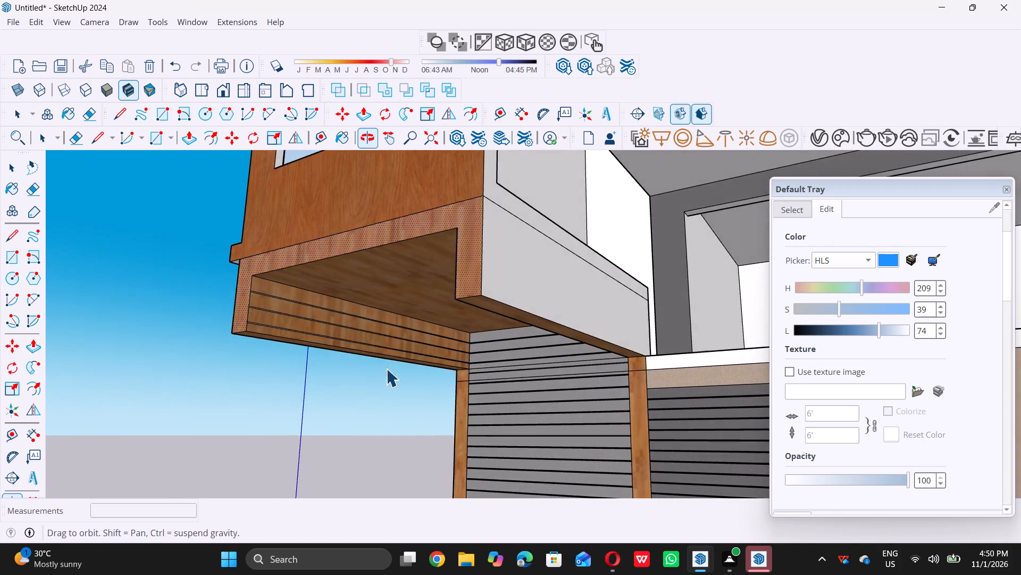
{"action": "scroll", "coordinate": [510, 356], "scroll_direction": "up", "scroll_amount": 3}
{"action": "scroll", "coordinate": [495, 347], "scroll_direction": "down", "scroll_amount": 7}
{"action": "scroll", "coordinate": [588, 321], "scroll_direction": "up", "scroll_amount": 2}
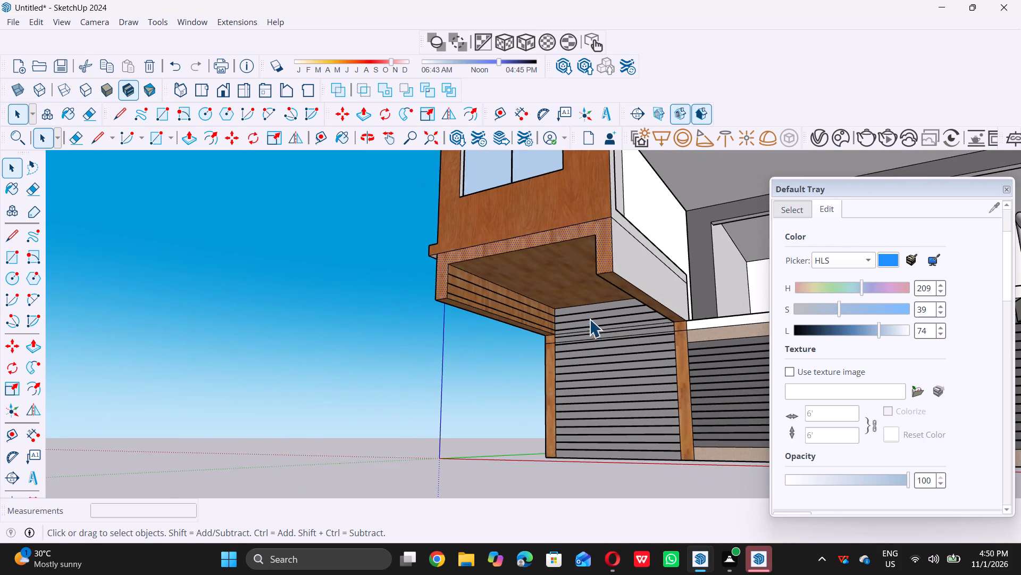
{"action": "scroll", "coordinate": [589, 319], "scroll_direction": "up", "scroll_amount": 9}
{"action": "scroll", "coordinate": [595, 302], "scroll_direction": "up", "scroll_amount": 13}
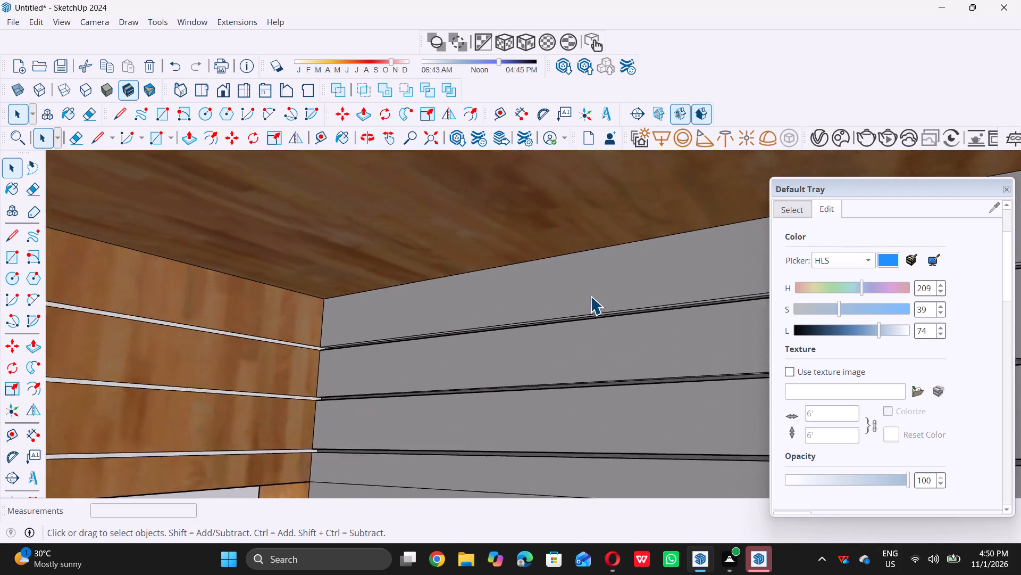
{"action": "scroll", "coordinate": [590, 296], "scroll_direction": "up", "scroll_amount": 10}
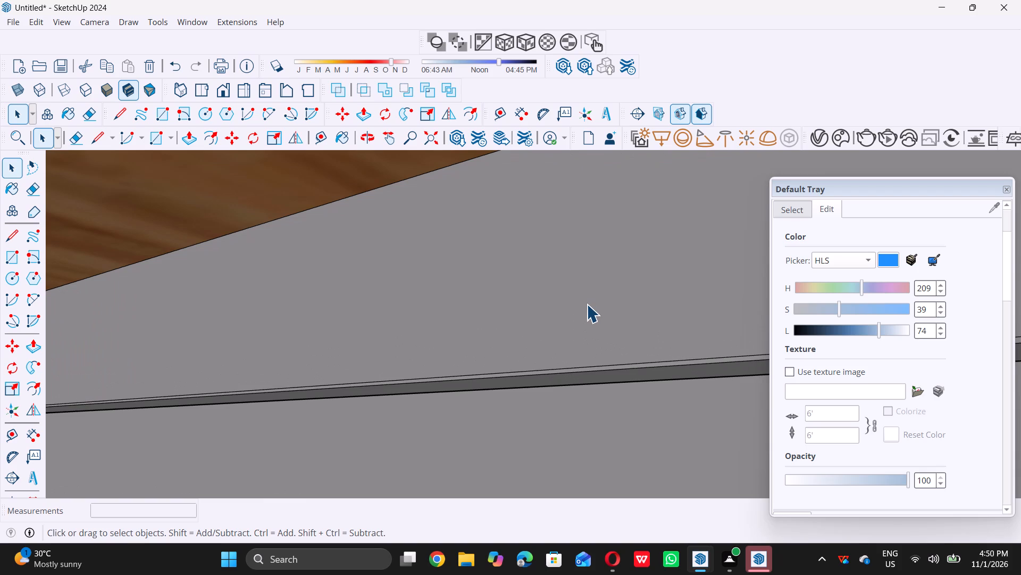
{"action": "left_click", "coordinate": [587, 304]}
{"action": "key", "text": "p"}
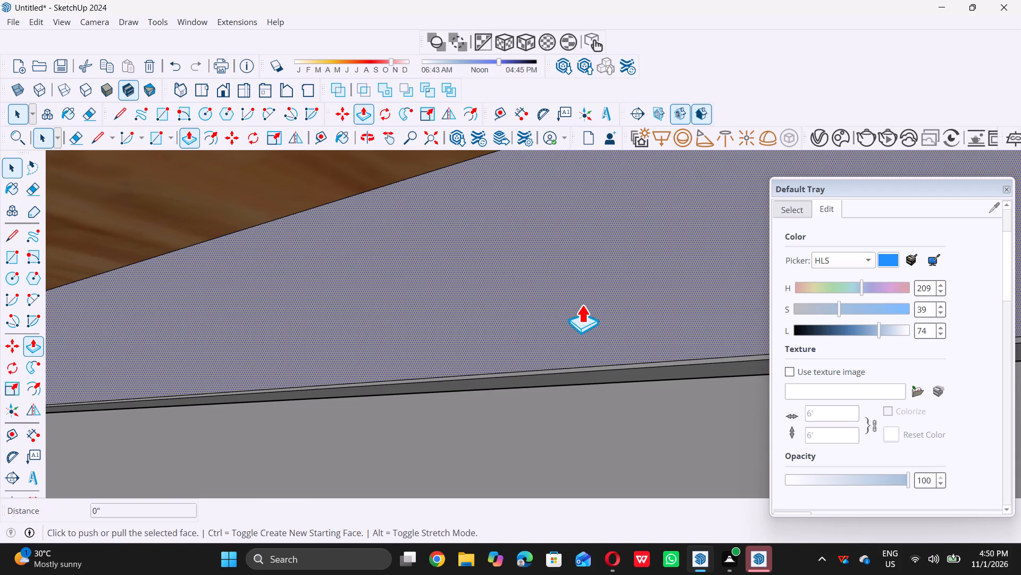
{"action": "left_click", "coordinate": [582, 305]}
{"action": "scroll", "coordinate": [582, 305], "scroll_direction": "down", "scroll_amount": 18}
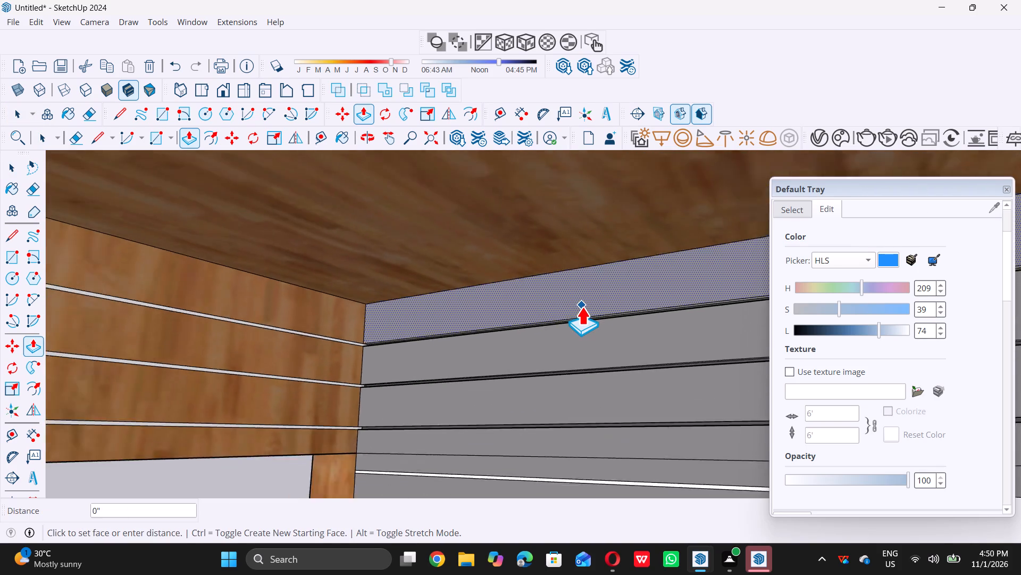
{"action": "scroll", "coordinate": [582, 307], "scroll_direction": "down", "scroll_amount": 13}
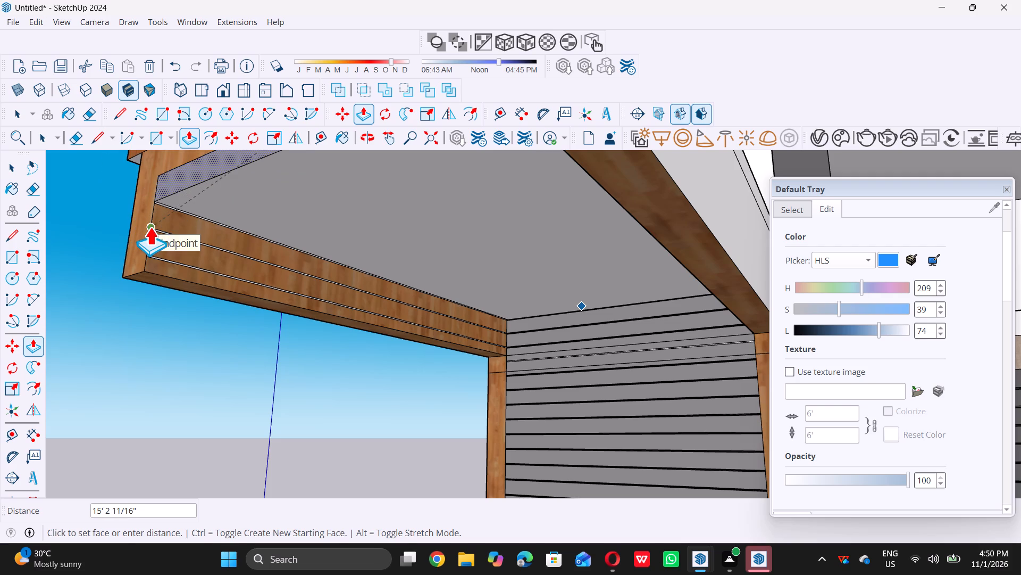
{"action": "left_click", "coordinate": [150, 227]}
{"action": "key", "text": "space"}
Pull the second grey shutter slat forward by the same 15' 2 11/16" distance.
{"action": "scroll", "coordinate": [560, 322], "scroll_direction": "up", "scroll_amount": 2}
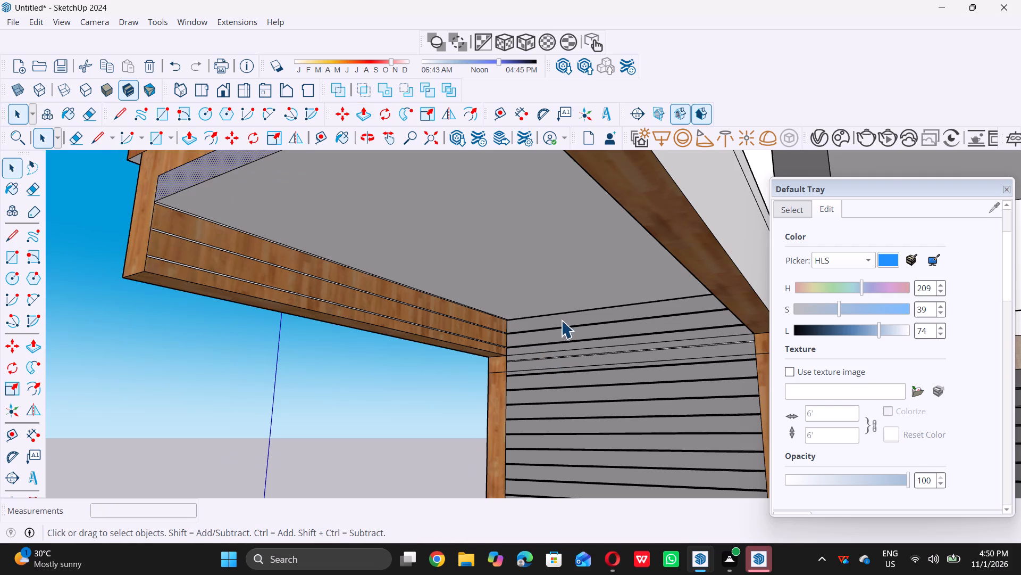
{"action": "scroll", "coordinate": [561, 320], "scroll_direction": "up", "scroll_amount": 11}
{"action": "left_click", "coordinate": [558, 319]}
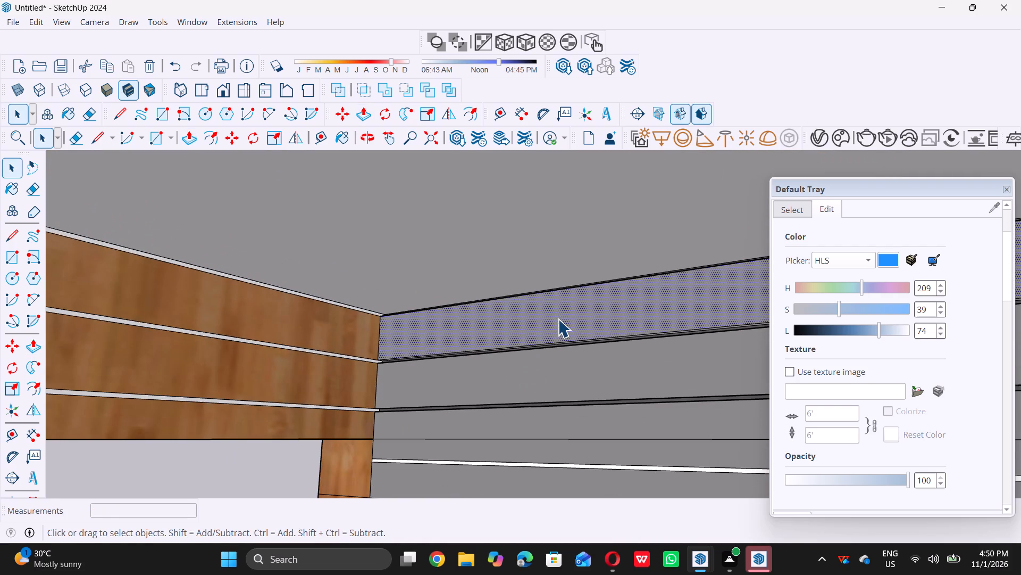
{"action": "key", "text": "p"}
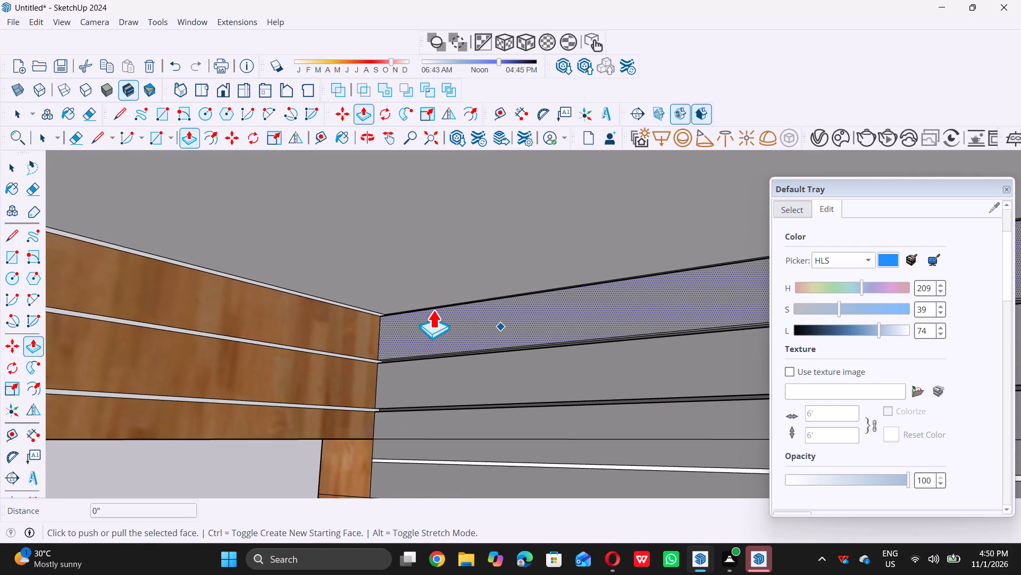
{"action": "double_click", "coordinate": [491, 319]}
{"action": "scroll", "coordinate": [437, 319], "scroll_direction": "down", "scroll_amount": 6}
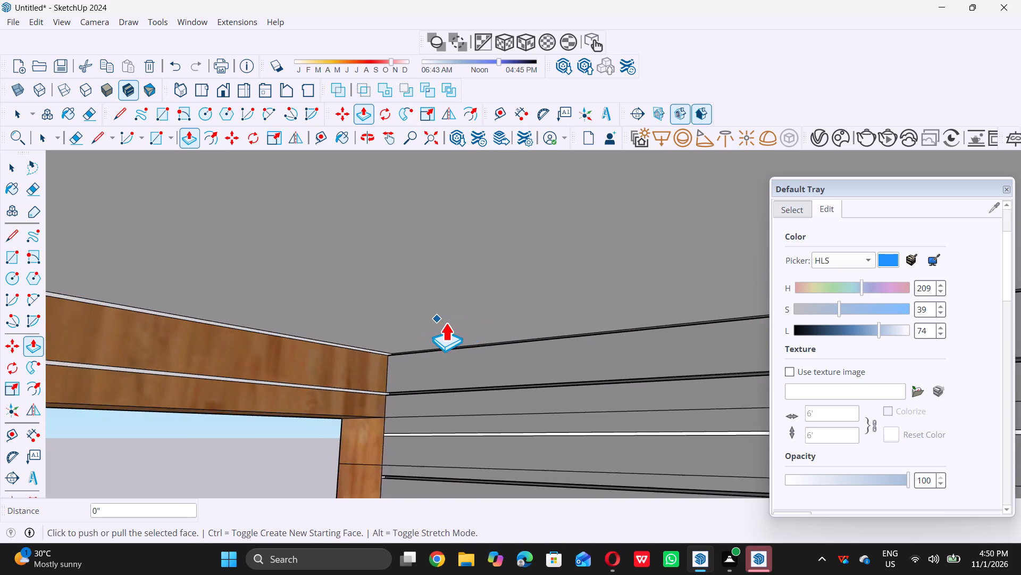
{"action": "scroll", "coordinate": [446, 323], "scroll_direction": "down", "scroll_amount": 13}
{"action": "scroll", "coordinate": [451, 326], "scroll_direction": "down", "scroll_amount": 8}
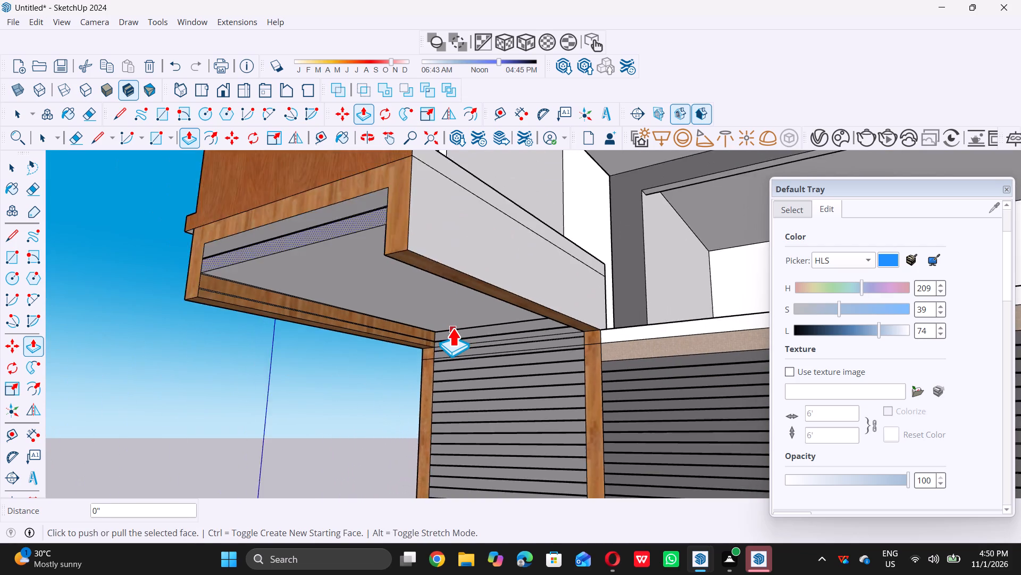
{"action": "key", "text": "space"}
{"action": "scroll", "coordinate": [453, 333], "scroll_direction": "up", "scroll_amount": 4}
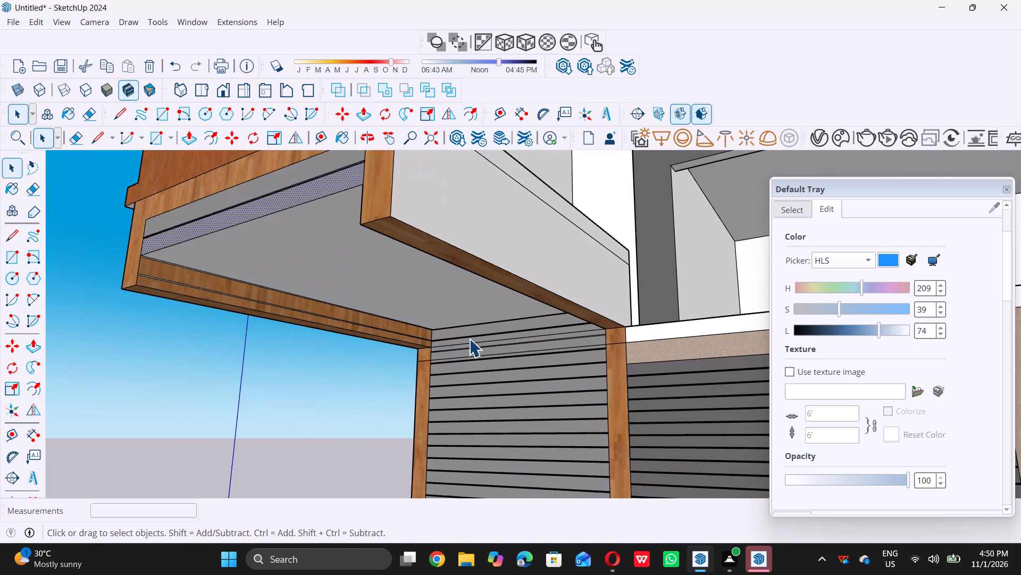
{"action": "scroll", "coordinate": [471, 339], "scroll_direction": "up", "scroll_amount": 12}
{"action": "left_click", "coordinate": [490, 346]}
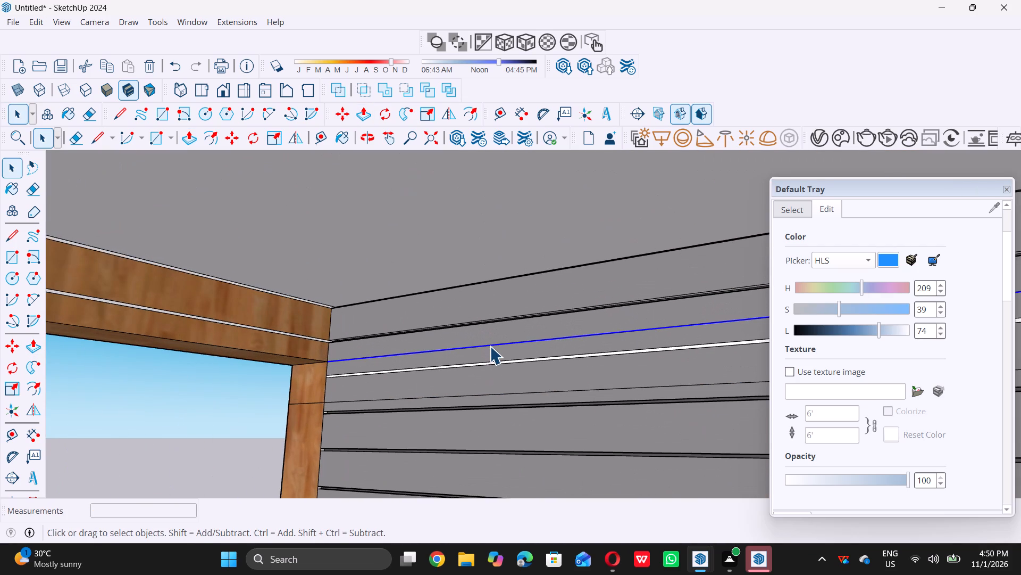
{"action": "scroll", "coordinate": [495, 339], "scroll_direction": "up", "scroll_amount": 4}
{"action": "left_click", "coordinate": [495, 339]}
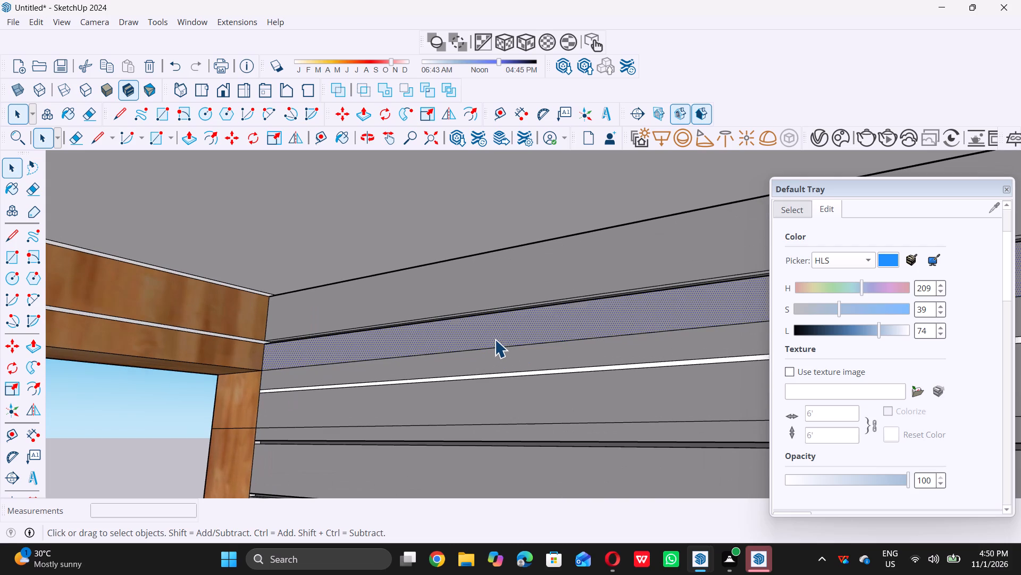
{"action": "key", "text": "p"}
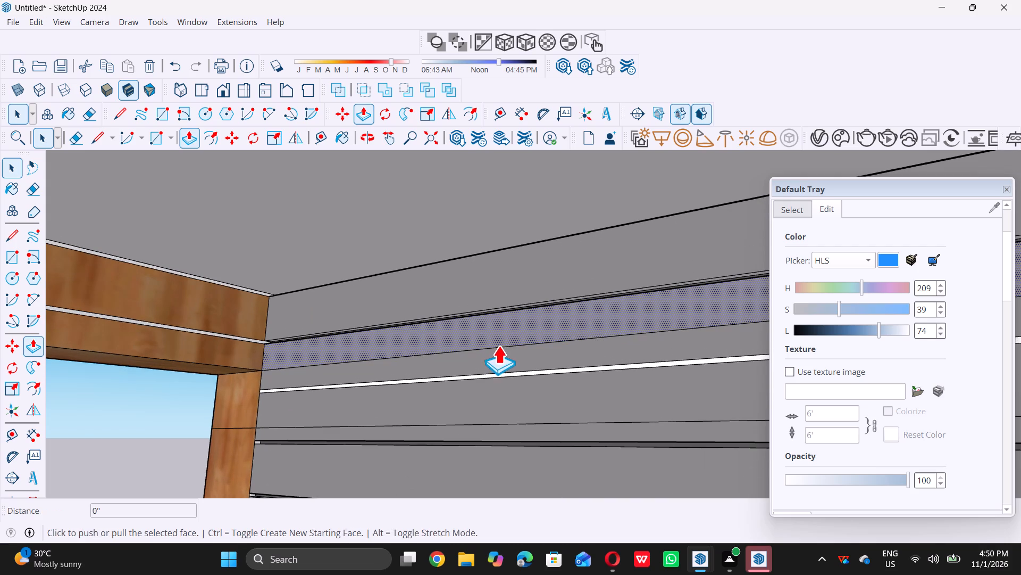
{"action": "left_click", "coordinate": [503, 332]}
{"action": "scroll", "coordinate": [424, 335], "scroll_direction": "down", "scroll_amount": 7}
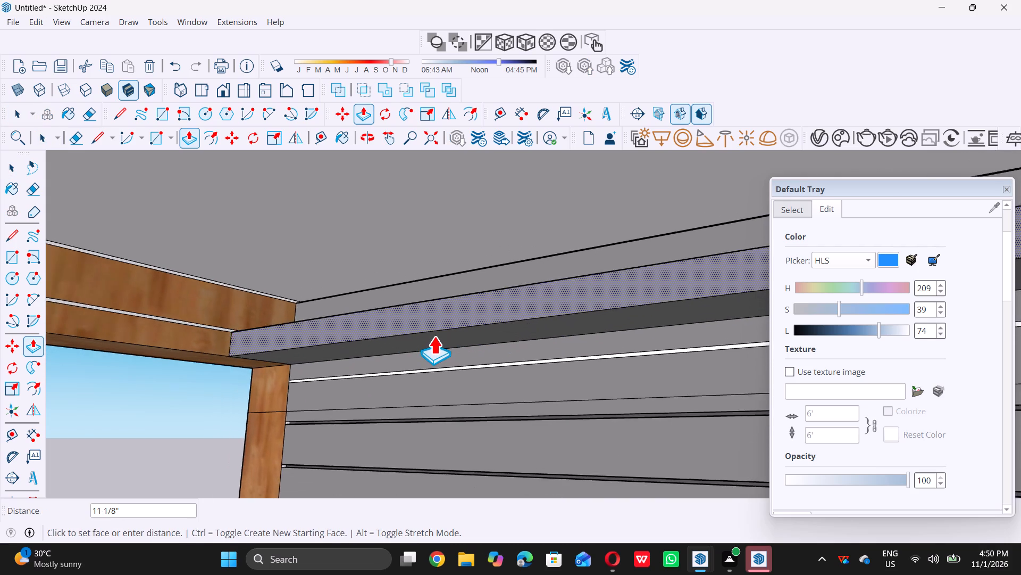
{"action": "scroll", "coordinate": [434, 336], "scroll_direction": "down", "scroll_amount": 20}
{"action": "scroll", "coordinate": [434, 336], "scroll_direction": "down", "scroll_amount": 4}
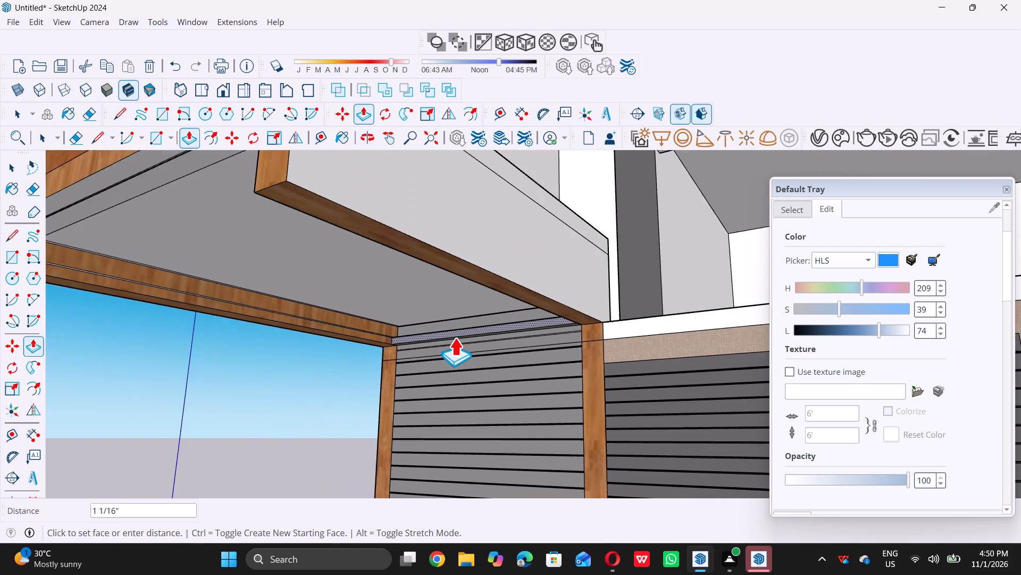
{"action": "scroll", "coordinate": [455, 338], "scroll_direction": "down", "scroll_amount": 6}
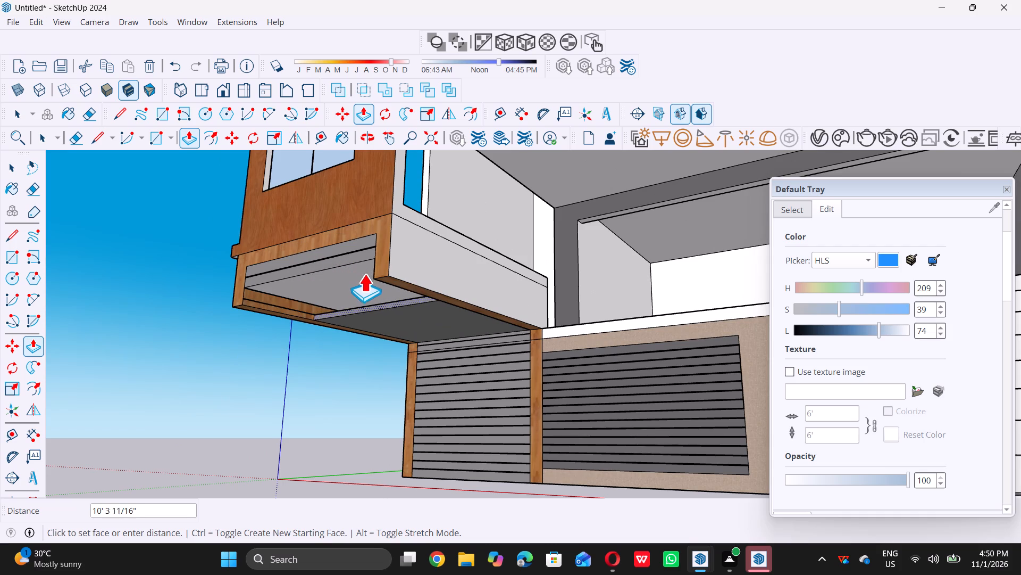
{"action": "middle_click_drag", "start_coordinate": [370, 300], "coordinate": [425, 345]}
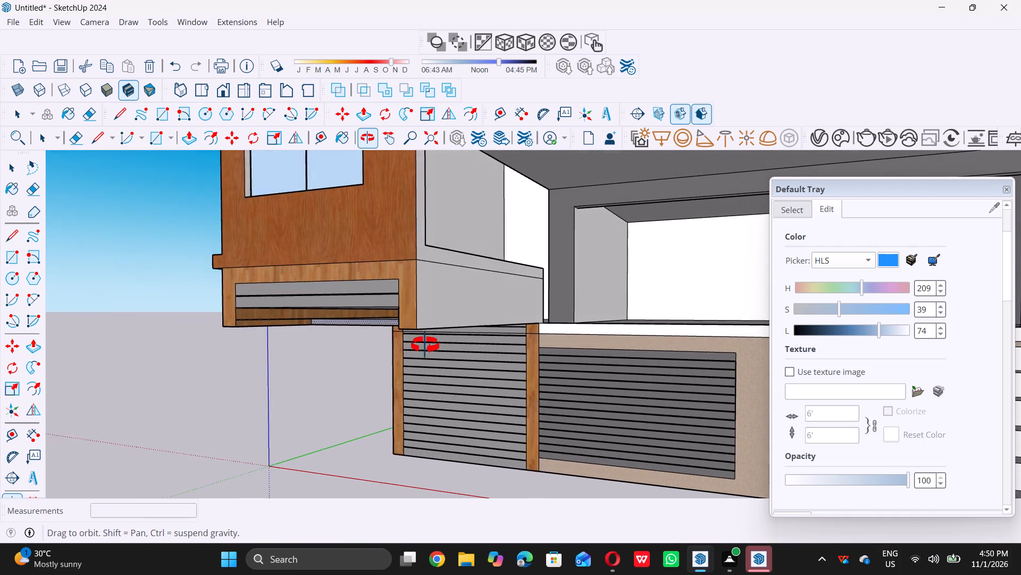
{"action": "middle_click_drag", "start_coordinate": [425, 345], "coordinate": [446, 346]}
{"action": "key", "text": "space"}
Pull the third grey shutter slat 15' 2 11/16" forward, flush with the two extended slats above it.
{"action": "scroll", "coordinate": [448, 340], "scroll_direction": "up", "scroll_amount": 1}
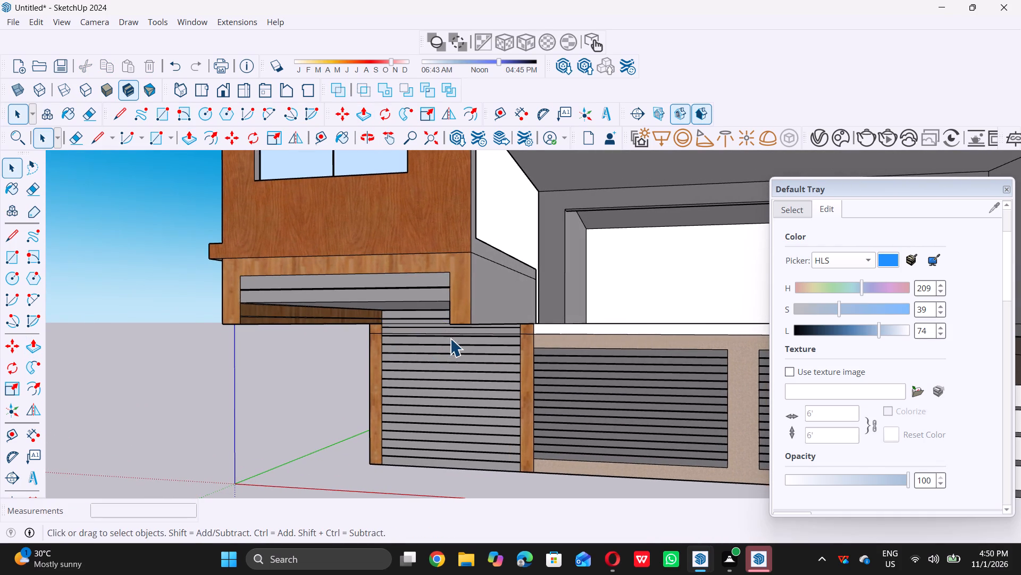
{"action": "scroll", "coordinate": [450, 338], "scroll_direction": "up", "scroll_amount": 3}
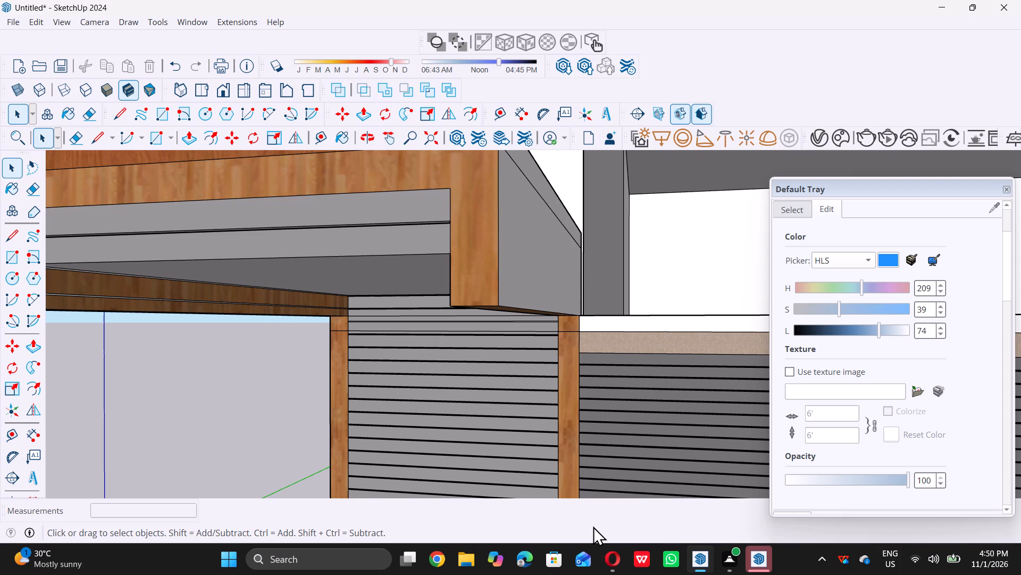
{"action": "scroll", "coordinate": [365, 302], "scroll_direction": "up", "scroll_amount": 5}
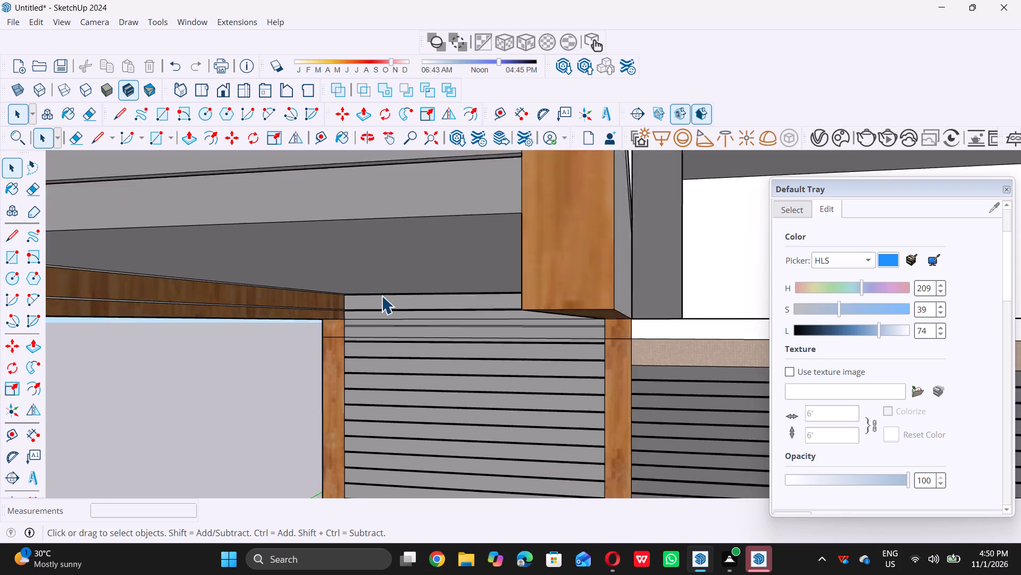
{"action": "scroll", "coordinate": [381, 295], "scroll_direction": "up", "scroll_amount": 14}
{"action": "triple_click", "coordinate": [394, 310]}
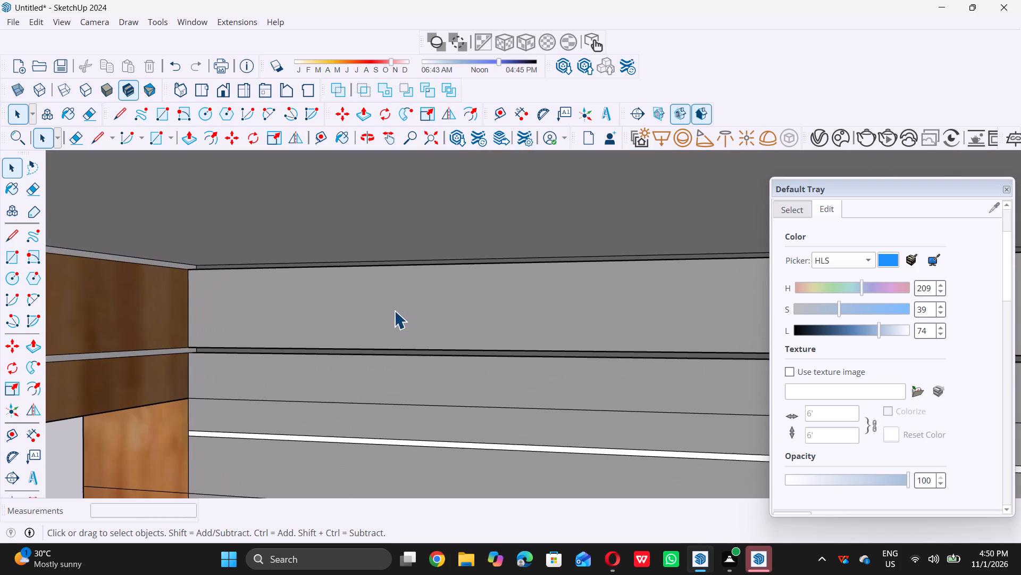
{"action": "scroll", "coordinate": [400, 335], "scroll_direction": "down", "scroll_amount": 13}
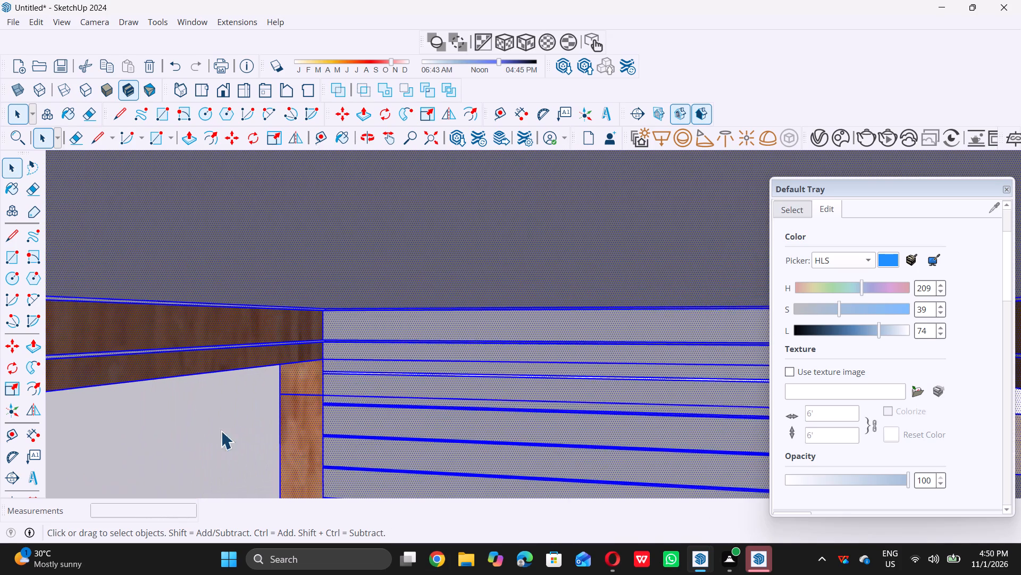
{"action": "left_click", "coordinate": [200, 424]}
{"action": "scroll", "coordinate": [442, 341], "scroll_direction": "up", "scroll_amount": 4}
{"action": "left_click", "coordinate": [444, 333]}
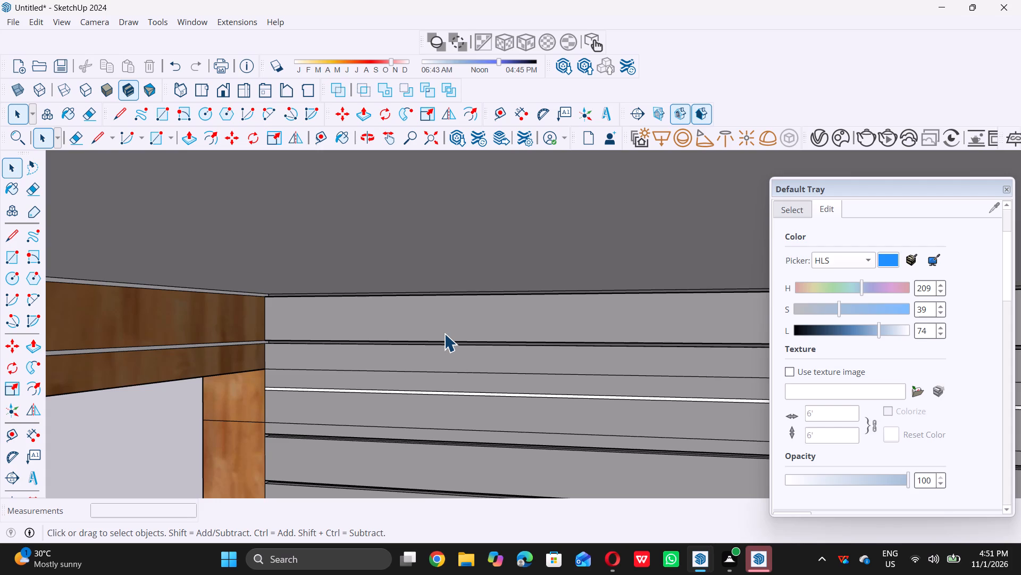
{"action": "key", "text": "p"}
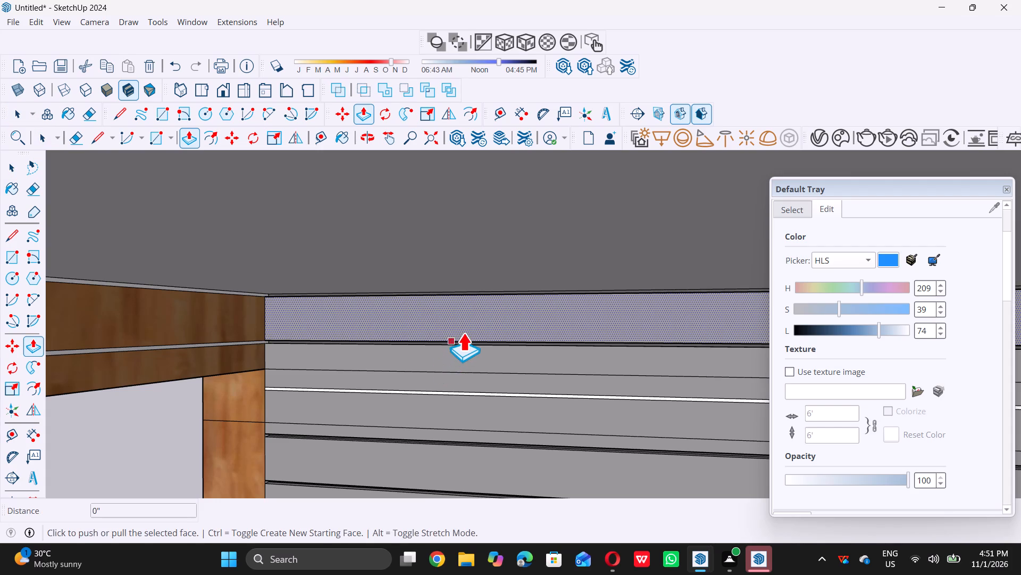
{"action": "left_click", "coordinate": [470, 324]}
{"action": "scroll", "coordinate": [357, 353], "scroll_direction": "down", "scroll_amount": 11}
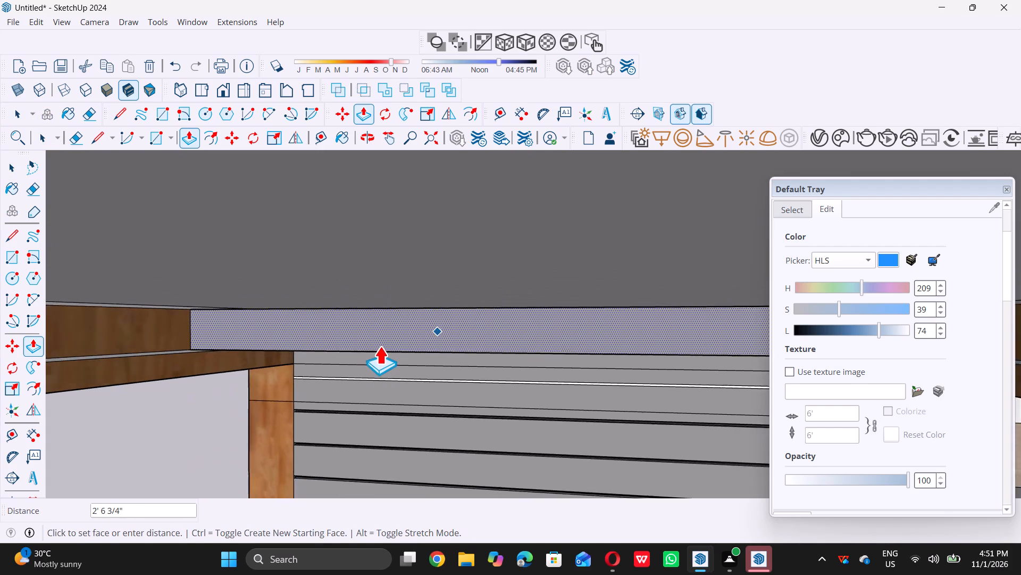
{"action": "scroll", "coordinate": [380, 346], "scroll_direction": "down", "scroll_amount": 20}
{"action": "scroll", "coordinate": [380, 346], "scroll_direction": "down", "scroll_amount": 9}
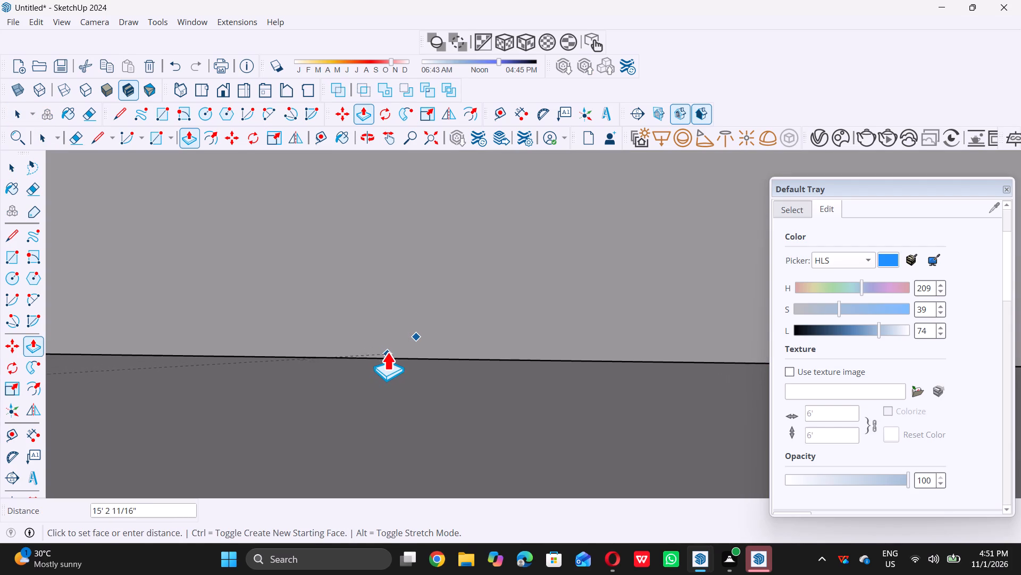
{"action": "scroll", "coordinate": [387, 352], "scroll_direction": "down", "scroll_amount": 20}
{"action": "scroll", "coordinate": [387, 352], "scroll_direction": "down", "scroll_amount": 9}
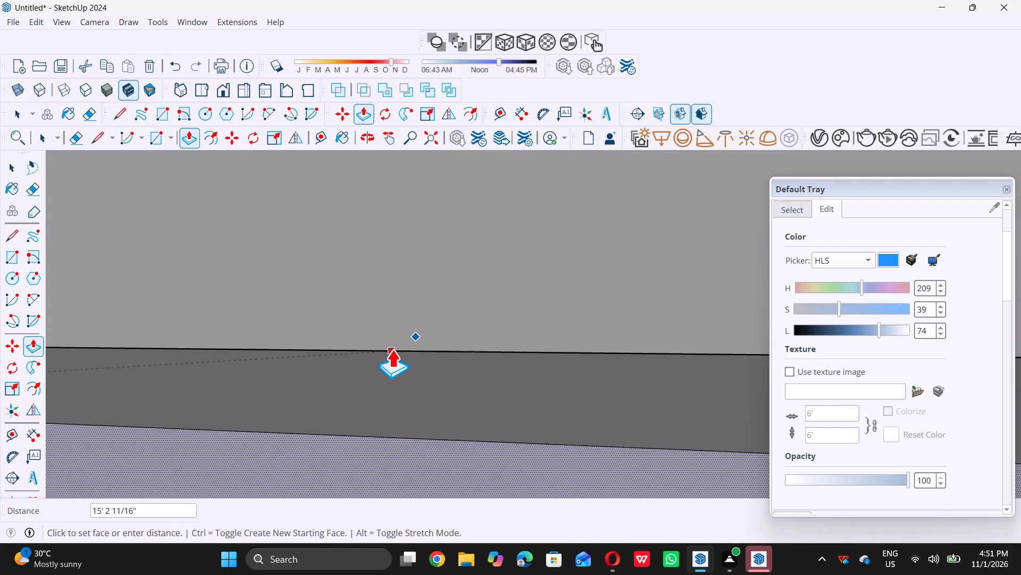
{"action": "scroll", "coordinate": [392, 349], "scroll_direction": "down", "scroll_amount": 20}
{"action": "scroll", "coordinate": [392, 349], "scroll_direction": "down", "scroll_amount": 8}
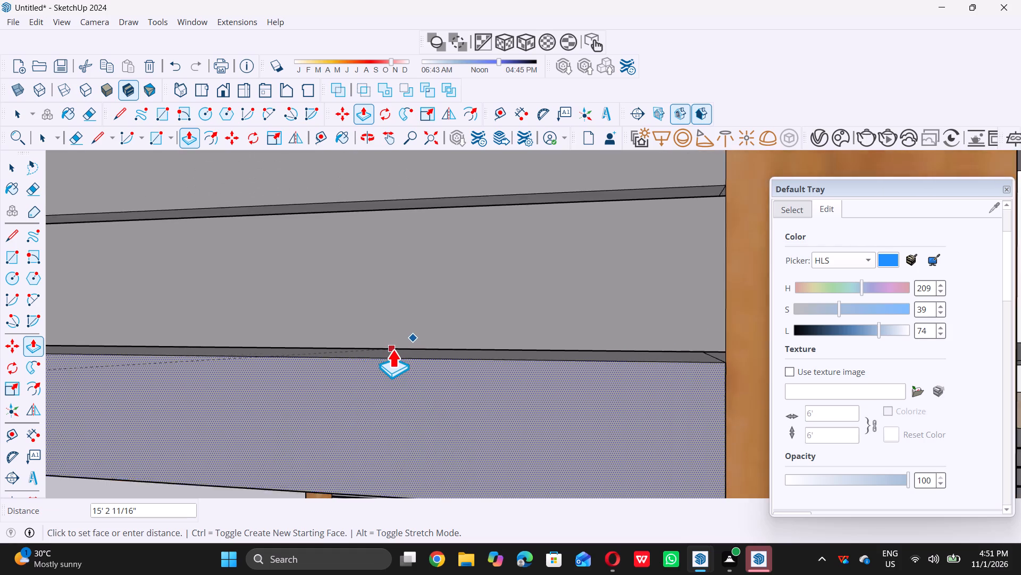
{"action": "scroll", "coordinate": [392, 349], "scroll_direction": "down", "scroll_amount": 14}
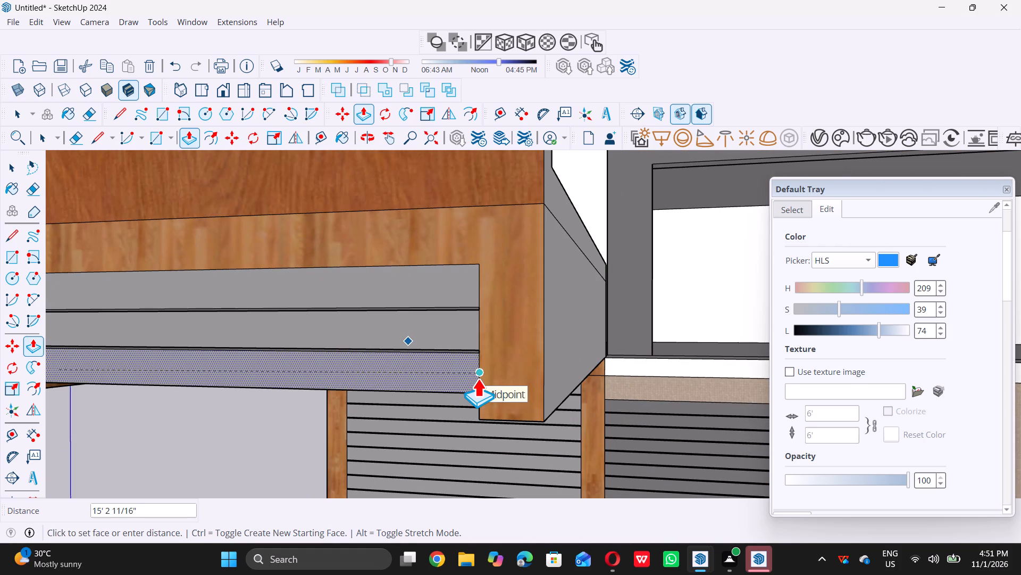
{"action": "left_click", "coordinate": [478, 379]}
{"action": "key", "text": "space"}
Pull the upper strip of the fourth grey shutter slat 15' 2 11/16" forward, in line with the extended slats above.
{"action": "scroll", "coordinate": [461, 388], "scroll_direction": "down", "scroll_amount": 6}
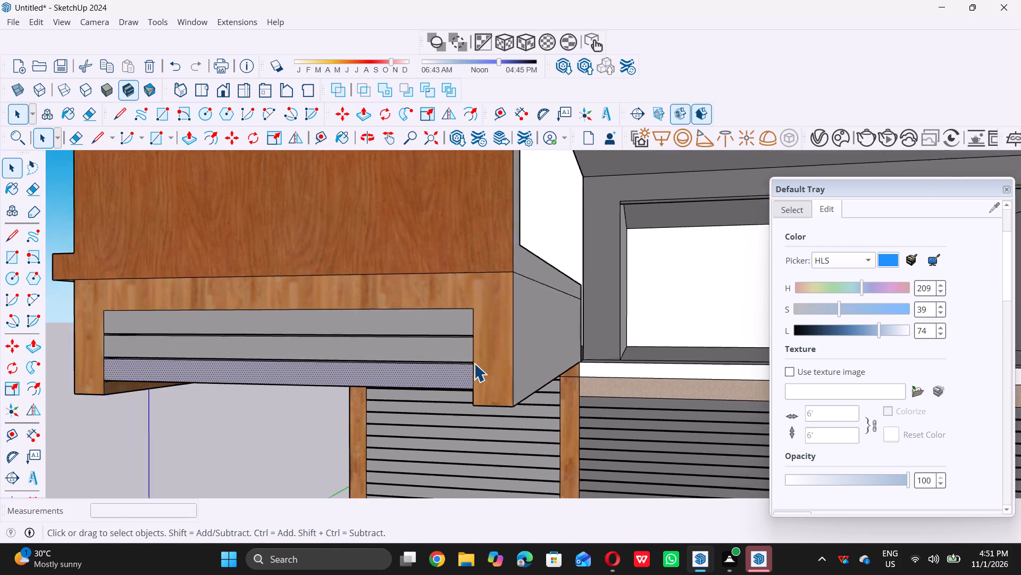
{"action": "scroll", "coordinate": [474, 363], "scroll_direction": "down", "scroll_amount": 9}
{"action": "middle_click_drag", "start_coordinate": [488, 399], "coordinate": [491, 369]}
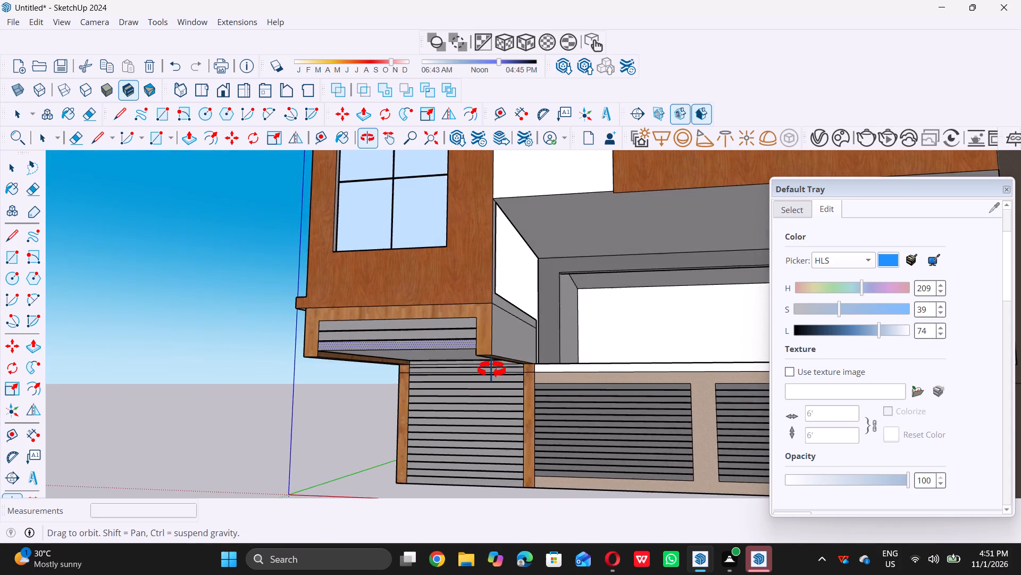
{"action": "middle_click_drag", "start_coordinate": [491, 369], "coordinate": [496, 356]}
{"action": "scroll", "coordinate": [479, 369], "scroll_direction": "up", "scroll_amount": 4}
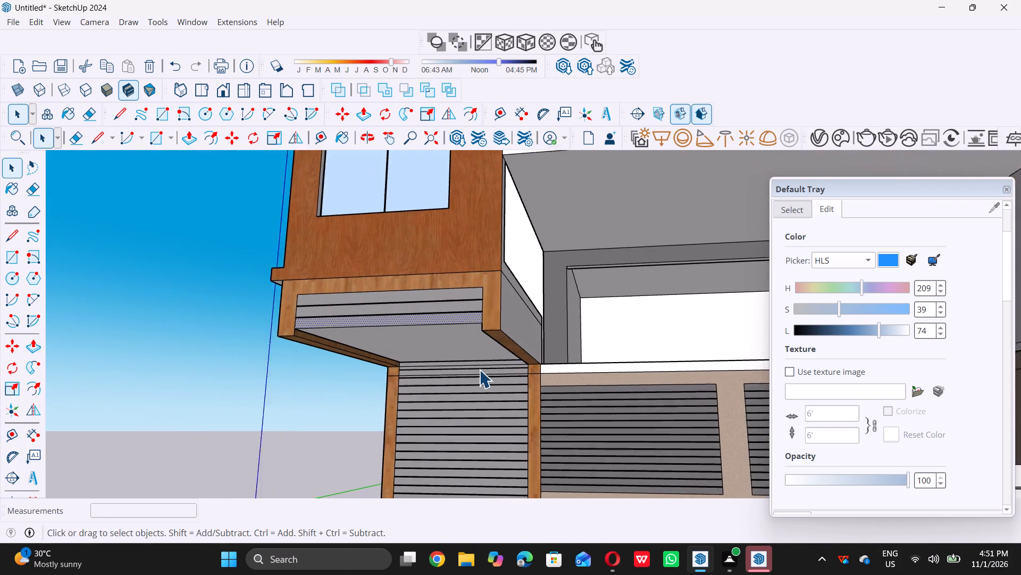
{"action": "scroll", "coordinate": [479, 369], "scroll_direction": "up", "scroll_amount": 12}
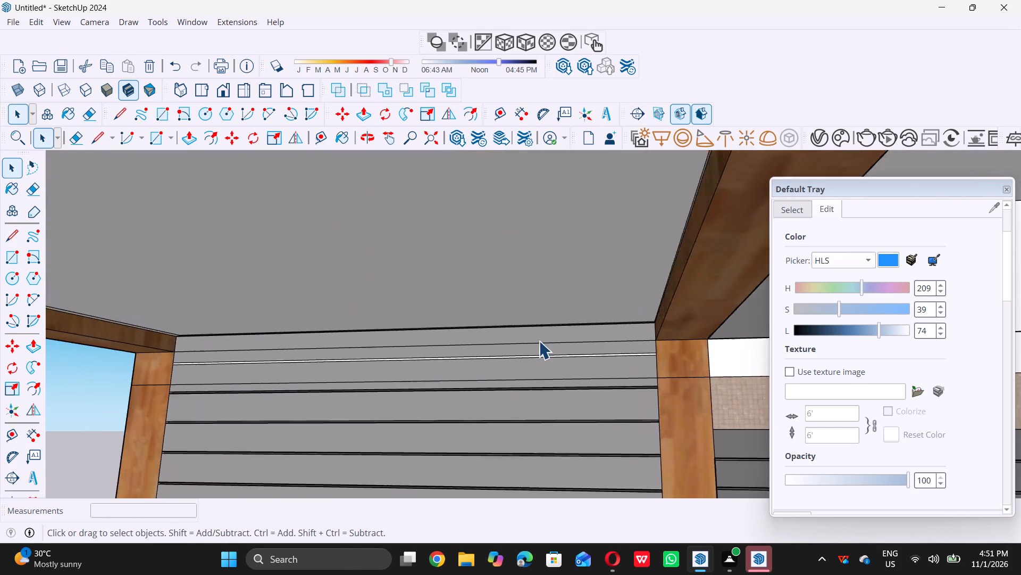
{"action": "scroll", "coordinate": [539, 340], "scroll_direction": "up", "scroll_amount": 4}
{"action": "double_click", "coordinate": [547, 334]}
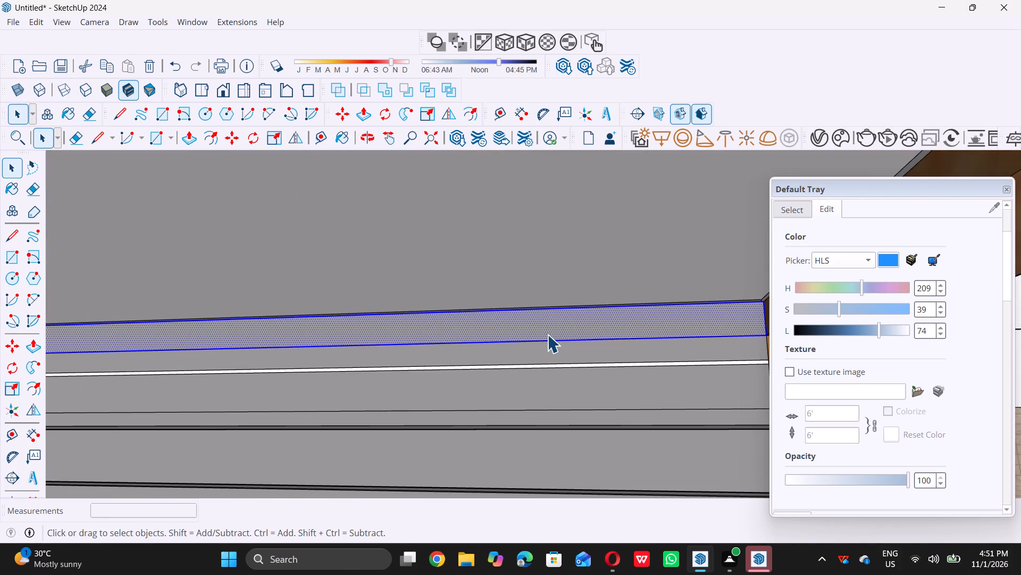
{"action": "key", "text": "p"}
{"action": "left_click", "coordinate": [561, 327]}
{"action": "scroll", "coordinate": [524, 331], "scroll_direction": "down", "scroll_amount": 3}
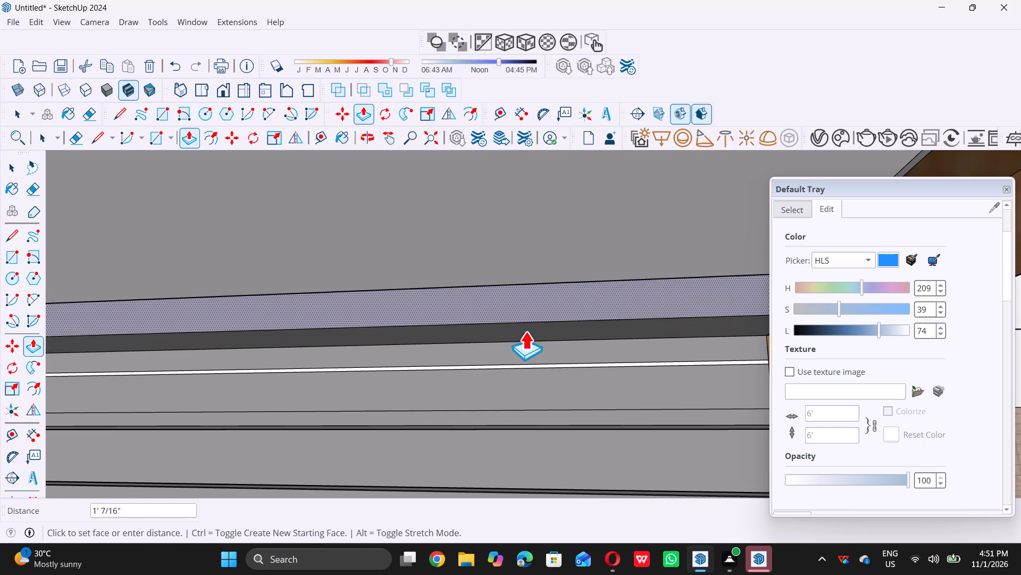
{"action": "scroll", "coordinate": [525, 331], "scroll_direction": "down", "scroll_amount": 20}
{"action": "scroll", "coordinate": [525, 331], "scroll_direction": "down", "scroll_amount": 7}
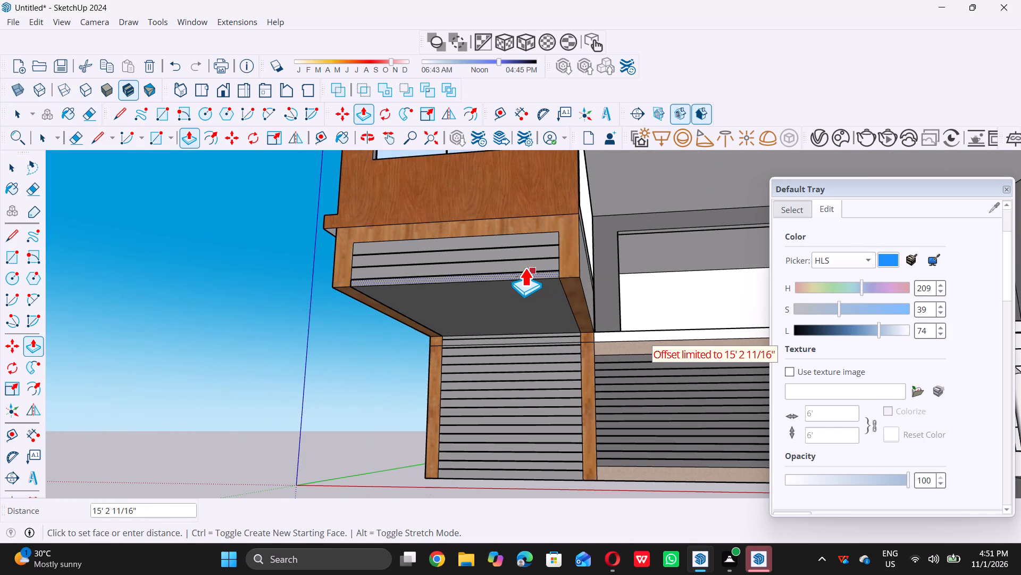
{"action": "scroll", "coordinate": [525, 268], "scroll_direction": "up", "scroll_amount": 11}
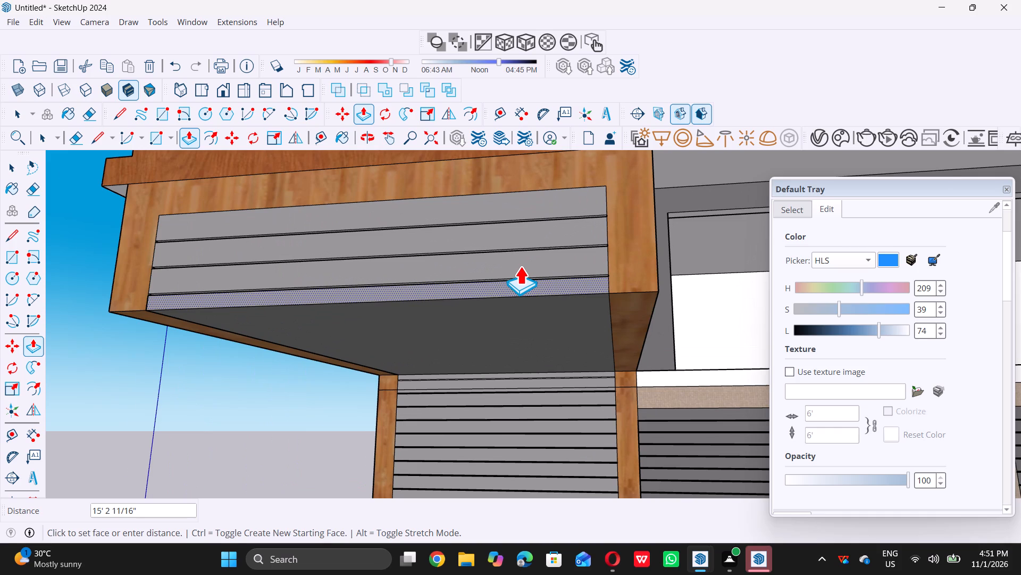
{"action": "scroll", "coordinate": [520, 266], "scroll_direction": "up", "scroll_amount": 3}
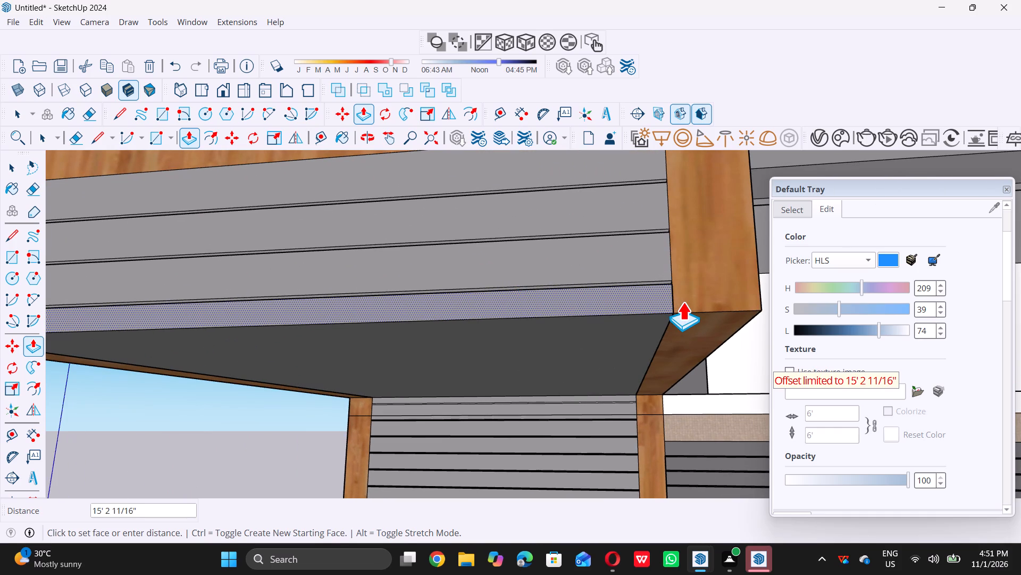
{"action": "left_click", "coordinate": [684, 300]}
{"action": "key", "text": "space"}
Pull the remaining lower strip of the fourth grey slat, just above the white gap, forward by the same 15' 2 11/16".
{"action": "scroll", "coordinate": [597, 350], "scroll_direction": "down", "scroll_amount": 5}
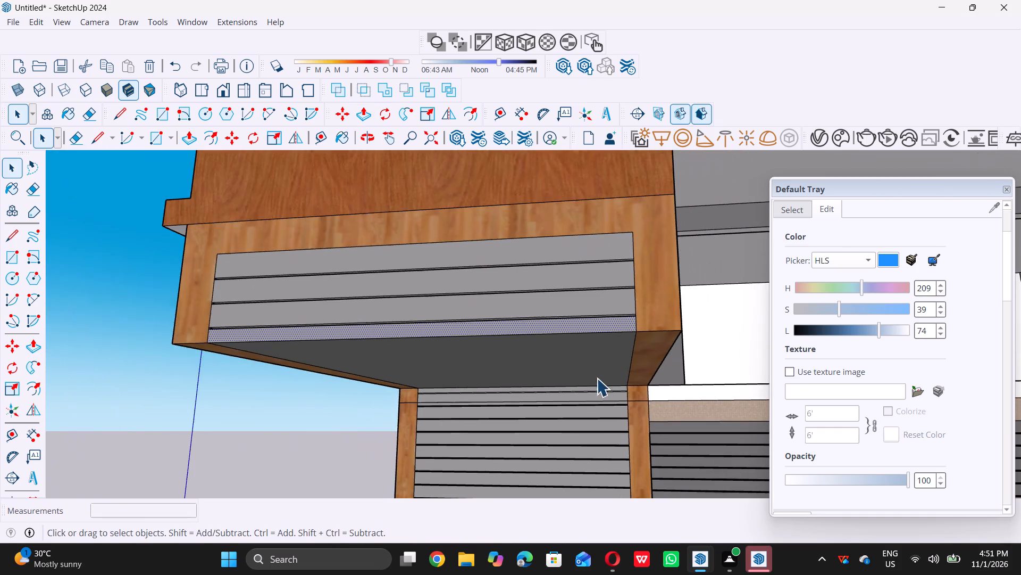
{"action": "scroll", "coordinate": [597, 379], "scroll_direction": "up", "scroll_amount": 20}
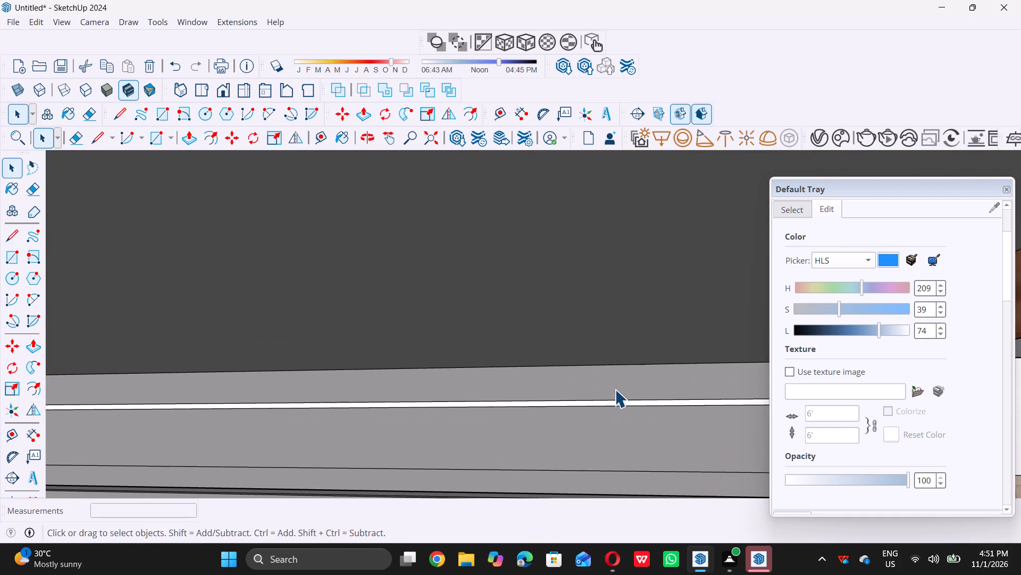
{"action": "double_click", "coordinate": [615, 389]}
{"action": "key", "text": "p"}
{"action": "triple_click", "coordinate": [626, 383]}
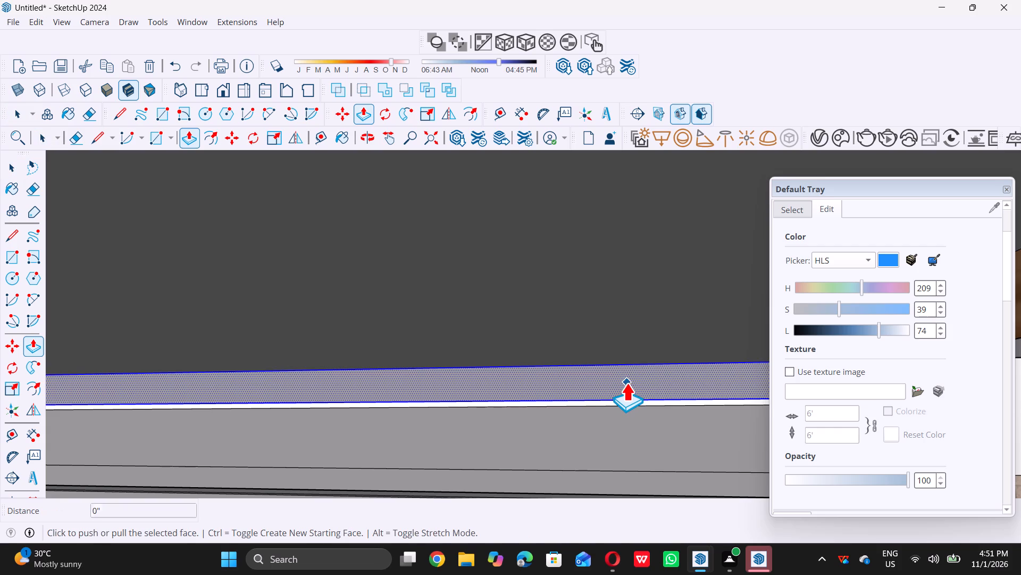
{"action": "scroll", "coordinate": [583, 398], "scroll_direction": "down", "scroll_amount": 15}
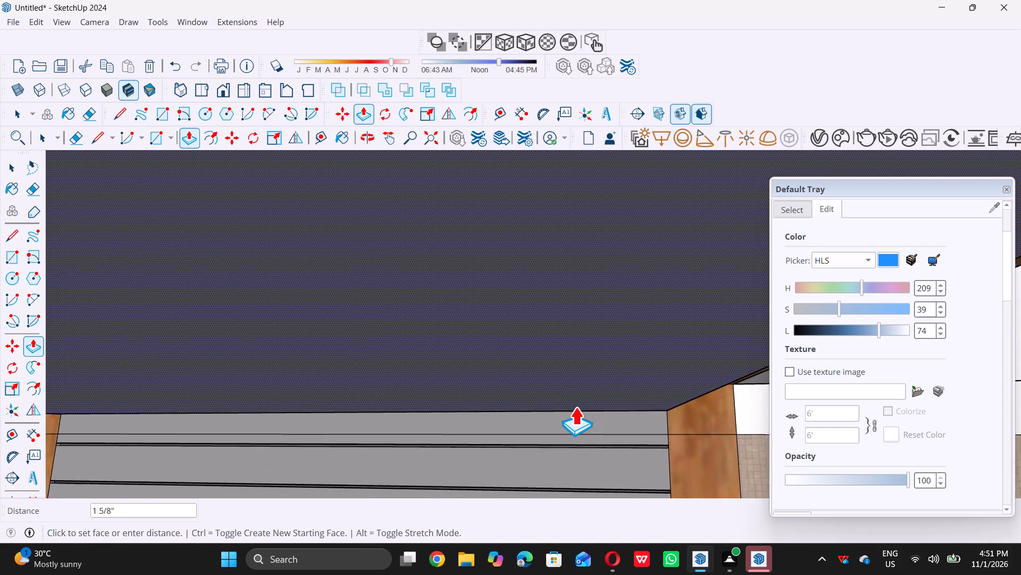
{"action": "scroll", "coordinate": [575, 407], "scroll_direction": "down", "scroll_amount": 13}
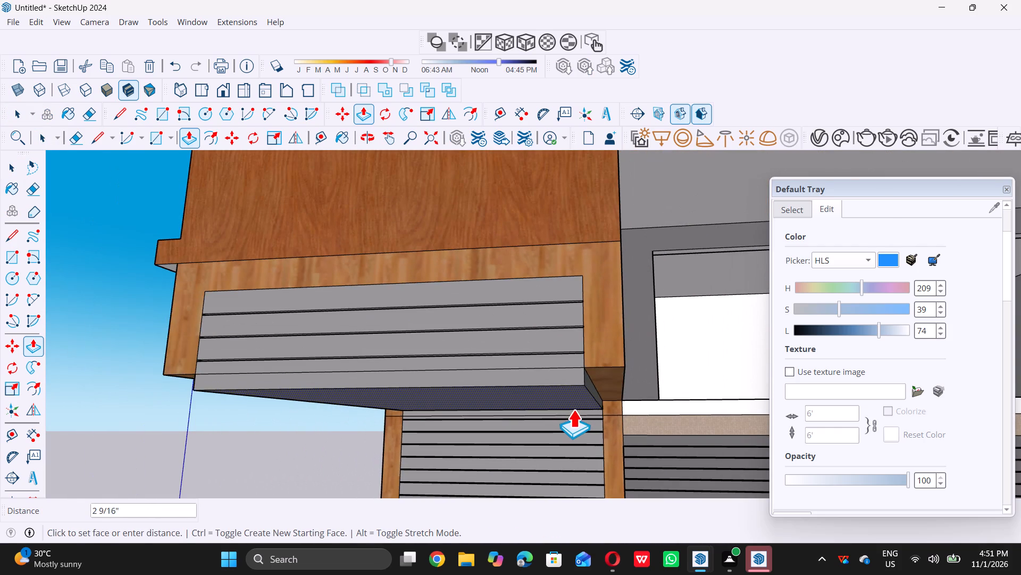
{"action": "key", "text": "space"}
{"action": "scroll", "coordinate": [578, 412], "scroll_direction": "up", "scroll_amount": 8}
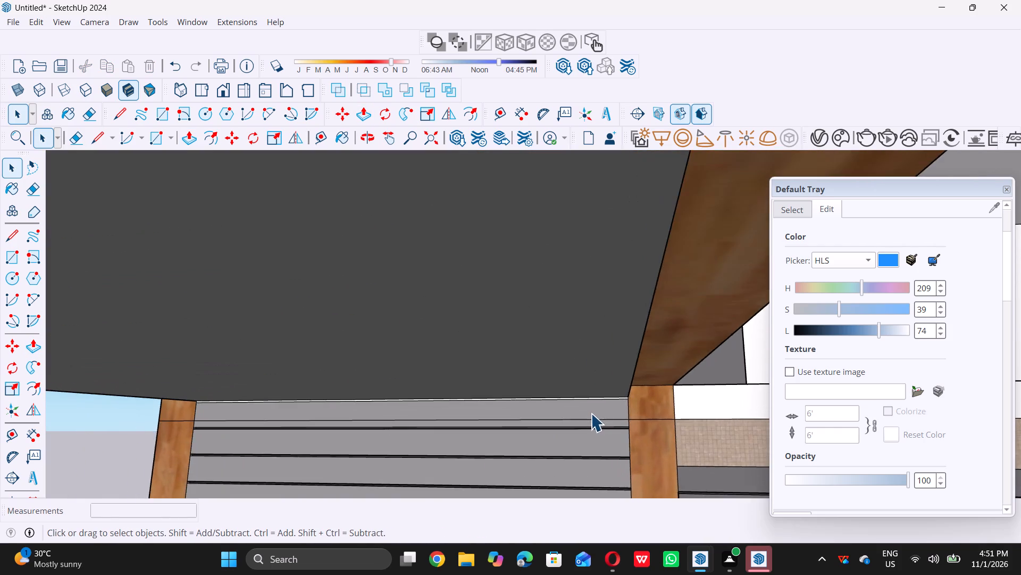
Pull the upper strip of the fifth grey shutter slat, just below the white gap, forward 15' 2 11/16", flush with the extended slats.
{"action": "scroll", "coordinate": [591, 413], "scroll_direction": "up", "scroll_amount": 8}
{"action": "double_click", "coordinate": [590, 414]}
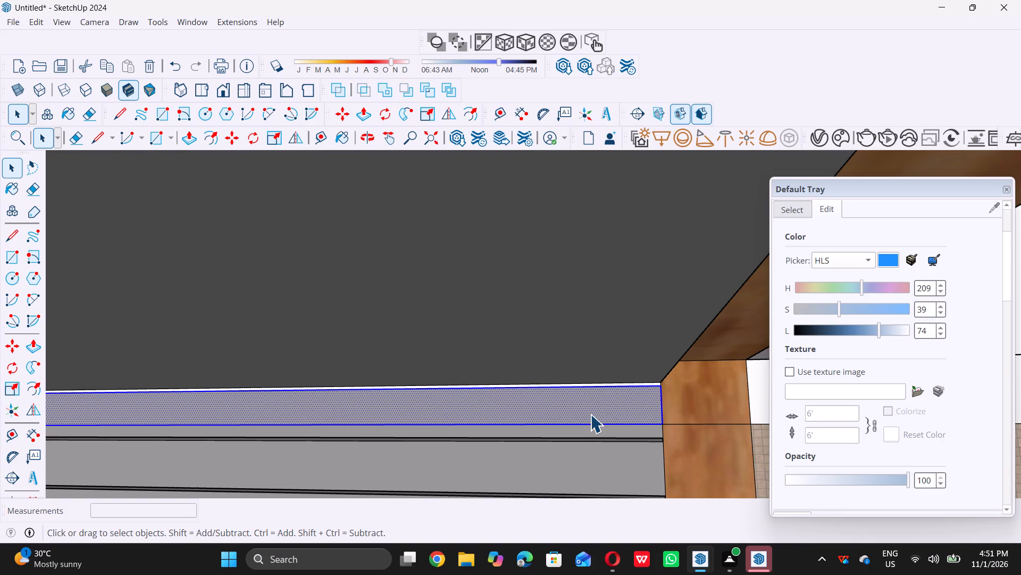
{"action": "scroll", "coordinate": [595, 421], "scroll_direction": "down", "scroll_amount": 5}
{"action": "middle_click_drag", "start_coordinate": [593, 417], "coordinate": [584, 428]}
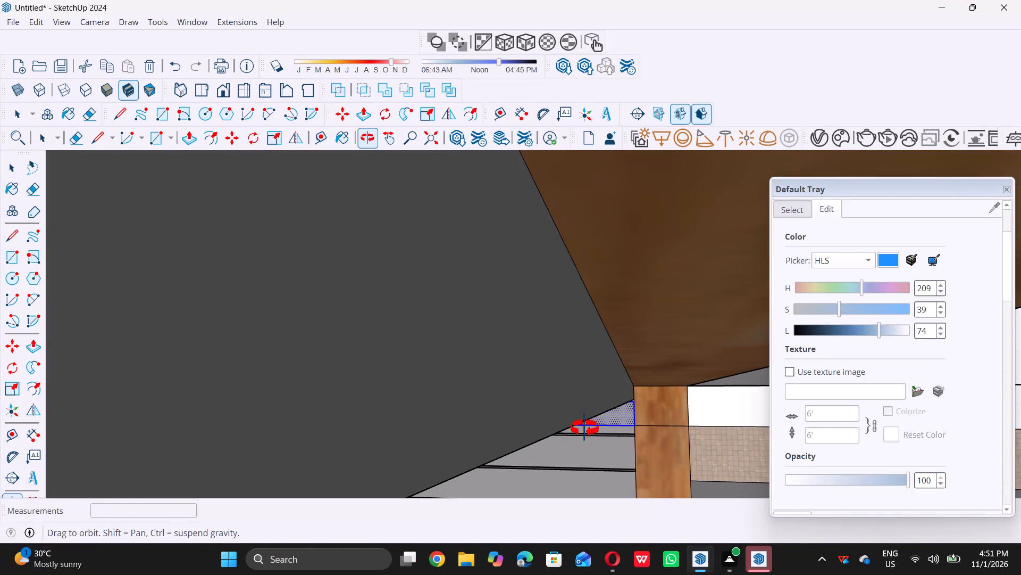
{"action": "middle_click_drag", "start_coordinate": [584, 428], "coordinate": [585, 415]}
{"action": "key", "text": "p"}
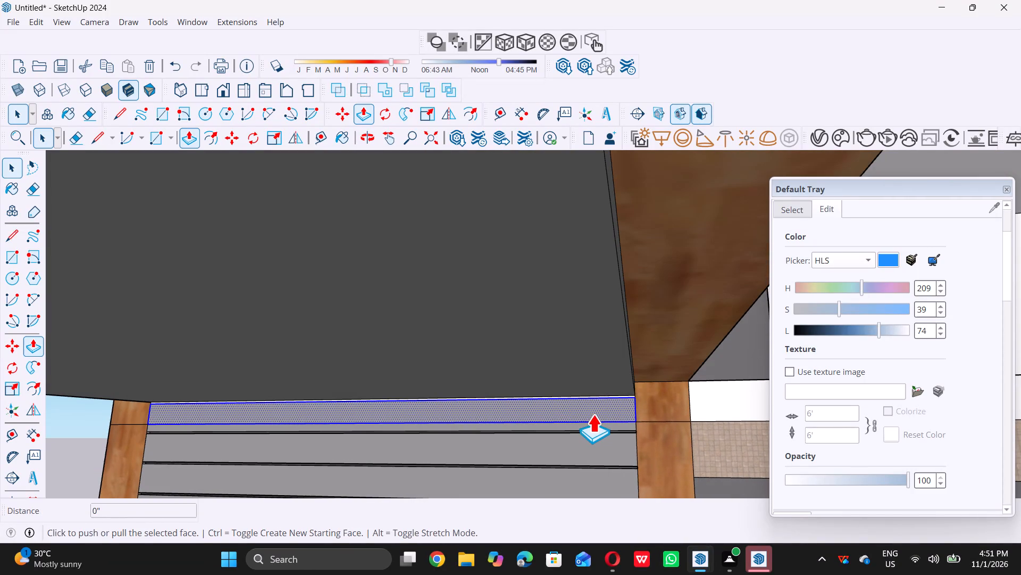
{"action": "left_click", "coordinate": [599, 408]}
{"action": "scroll", "coordinate": [525, 392], "scroll_direction": "down", "scroll_amount": 12}
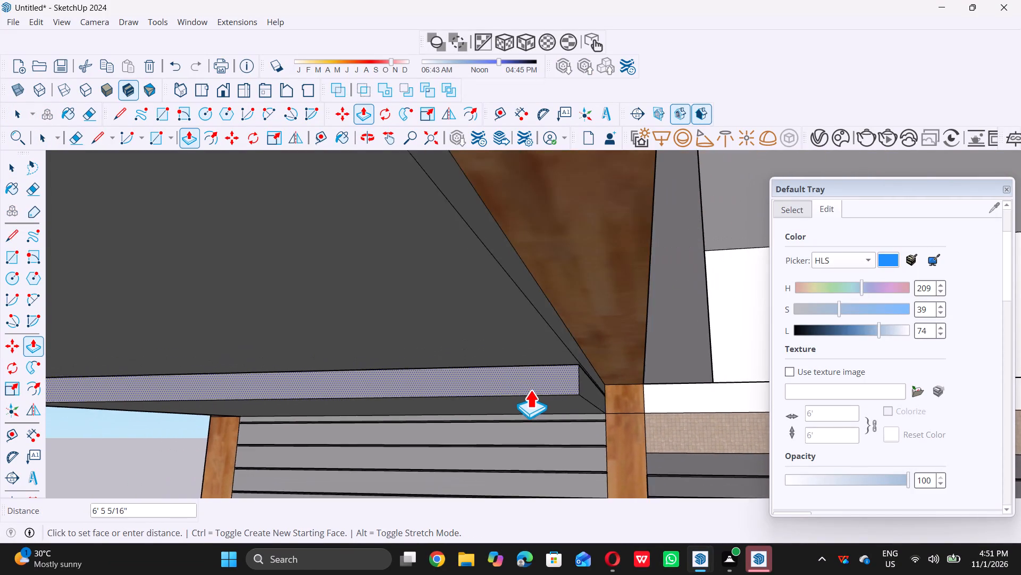
{"action": "scroll", "coordinate": [530, 390], "scroll_direction": "down", "scroll_amount": 7}
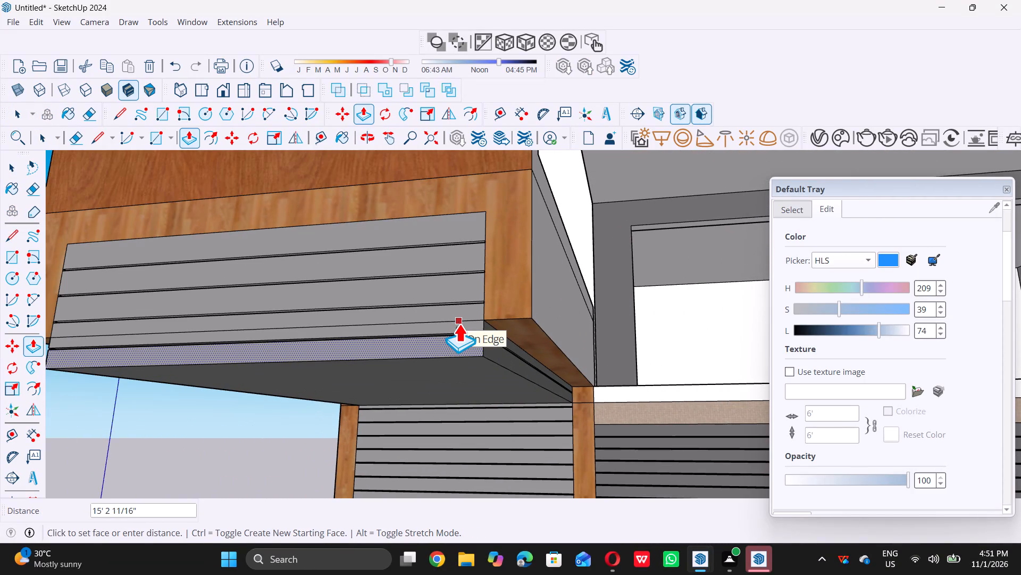
{"action": "left_click", "coordinate": [459, 324]}
{"action": "key", "text": "space"}
Pull the remaining narrow lower strip of the fifth grey slat forward by the same distance as its upper strip.
{"action": "scroll", "coordinate": [518, 423], "scroll_direction": "up", "scroll_amount": 5}
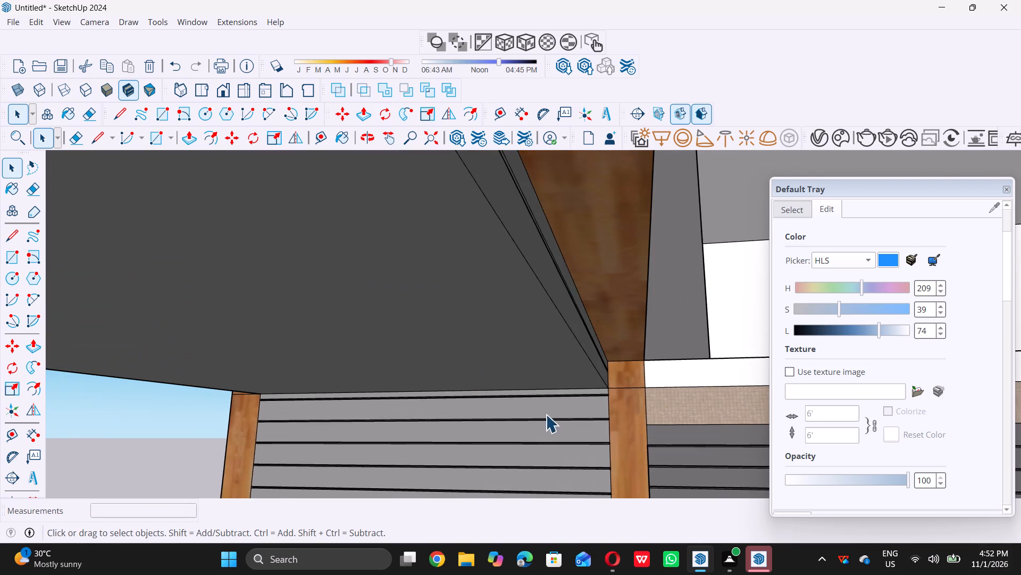
{"action": "scroll", "coordinate": [554, 401], "scroll_direction": "up", "scroll_amount": 13}
{"action": "left_click", "coordinate": [581, 387]}
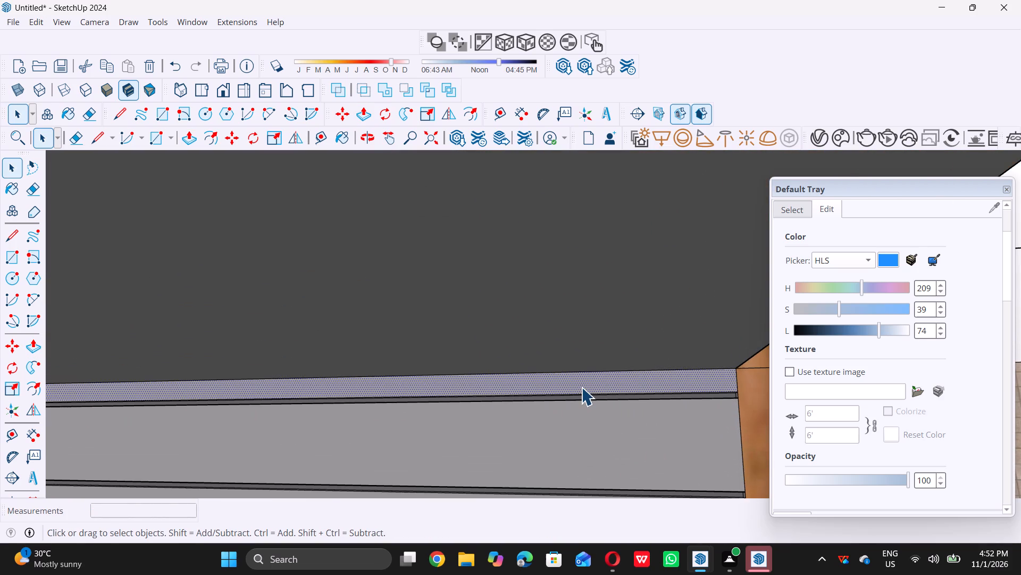
{"action": "key", "text": "p"}
{"action": "double_click", "coordinate": [588, 383]}
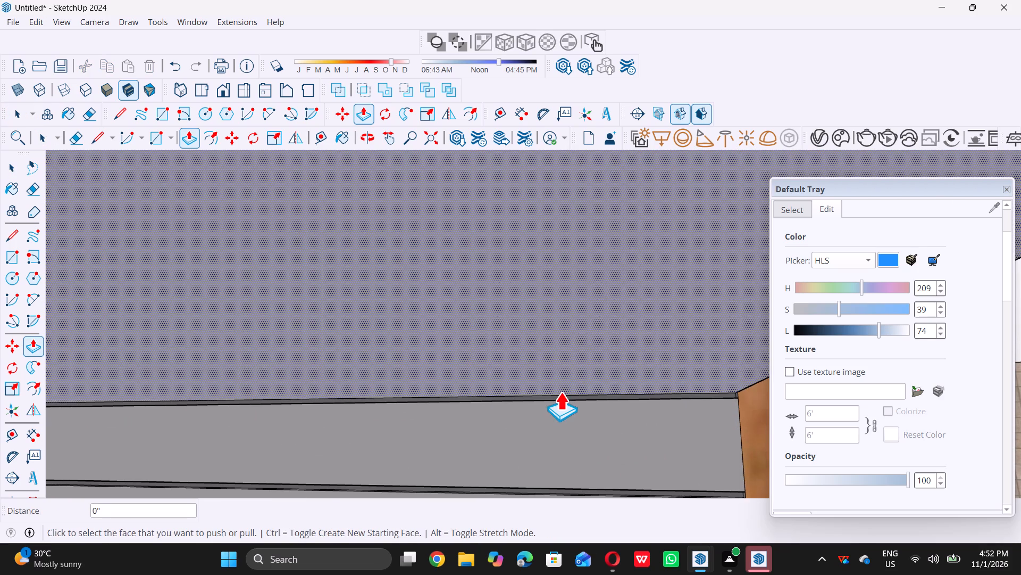
{"action": "scroll", "coordinate": [558, 392], "scroll_direction": "down", "scroll_amount": 20}
{"action": "scroll", "coordinate": [558, 392], "scroll_direction": "down", "scroll_amount": 1}
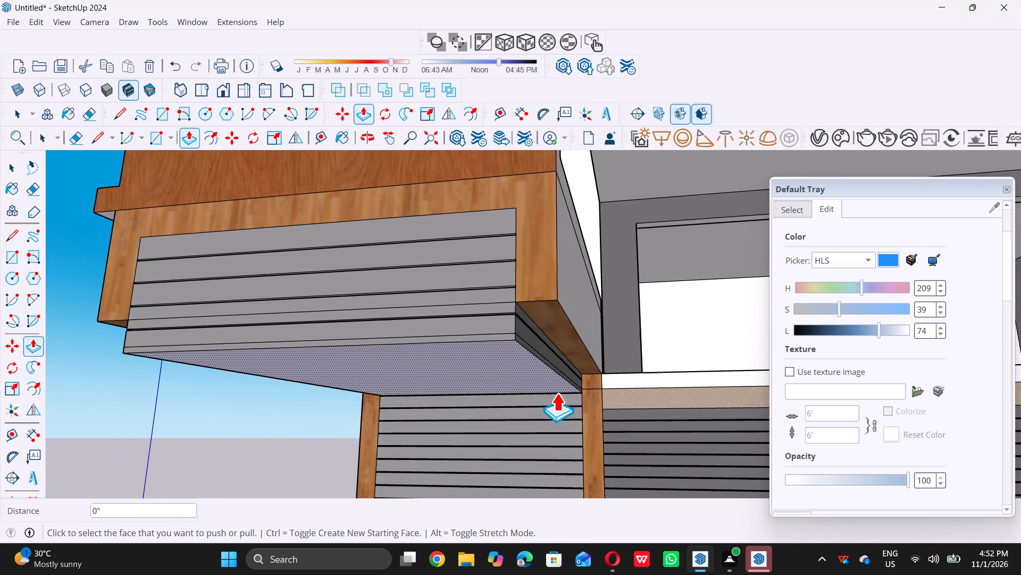
{"action": "key", "text": "space"}
Pull the sixth grey shutter slat, directly beneath the extended block, forward by the same distance as the slat above.
{"action": "scroll", "coordinate": [554, 407], "scroll_direction": "up", "scroll_amount": 8}
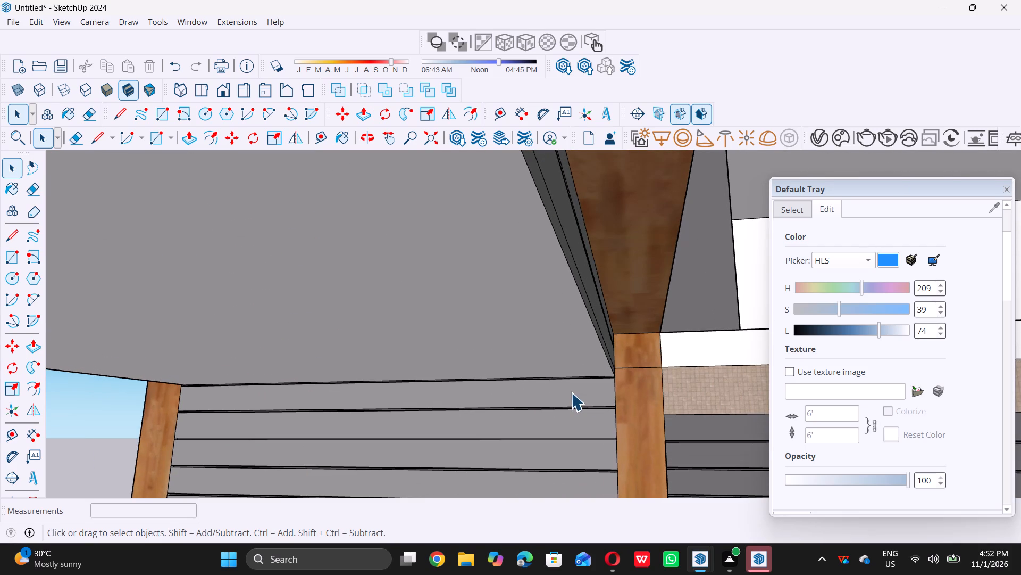
{"action": "left_click", "coordinate": [571, 392]}
{"action": "key", "text": "p"}
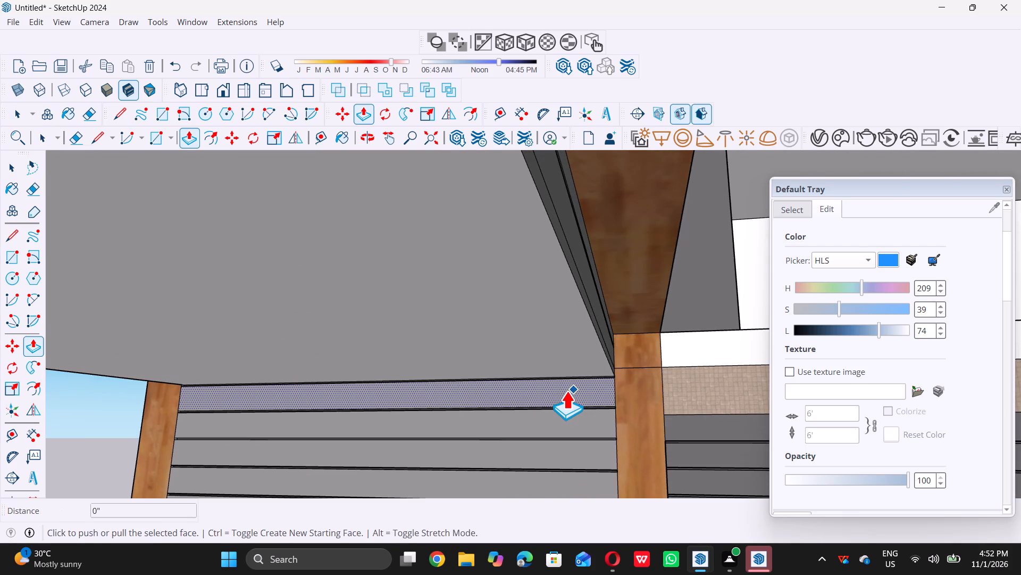
{"action": "triple_click", "coordinate": [565, 385]}
{"action": "scroll", "coordinate": [516, 384], "scroll_direction": "down", "scroll_amount": 5}
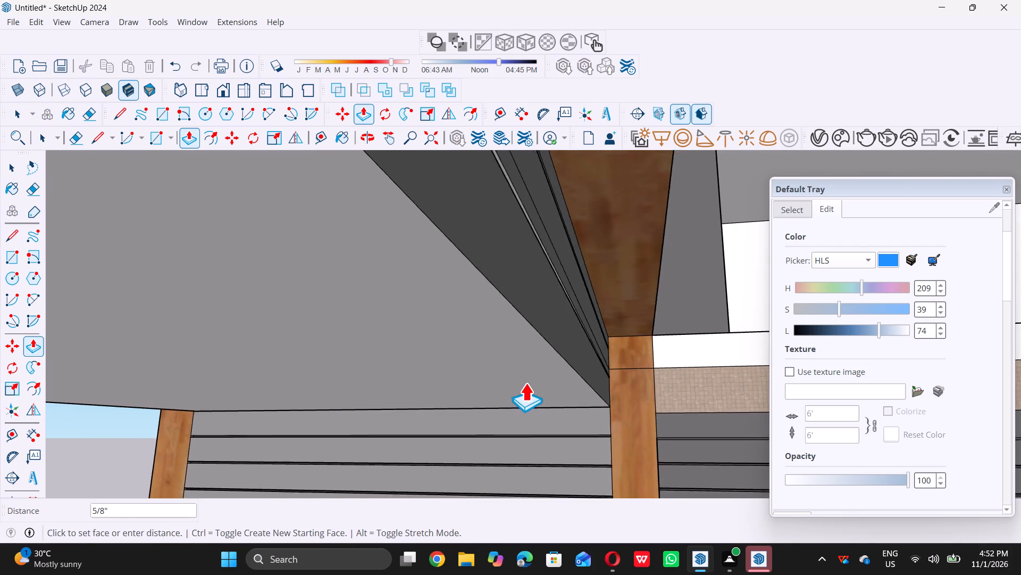
{"action": "scroll", "coordinate": [525, 383], "scroll_direction": "down", "scroll_amount": 13}
{"action": "key", "text": "space"}
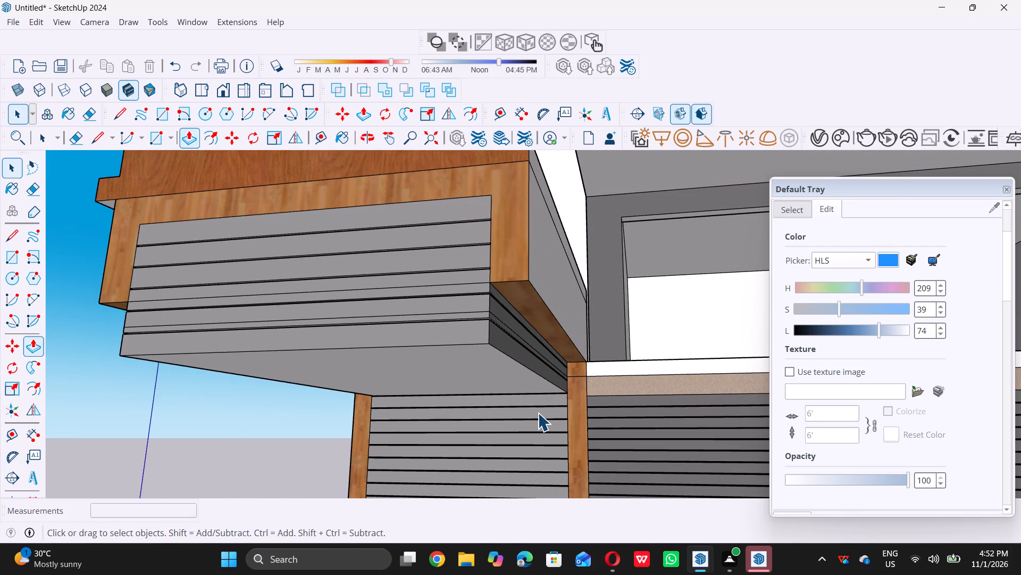
Pull the seventh grey shutter slat 15' 2 11/16" forward, flush with the extended slats above it.
{"action": "scroll", "coordinate": [540, 409], "scroll_direction": "up", "scroll_amount": 7}
{"action": "left_click", "coordinate": [557, 399]}
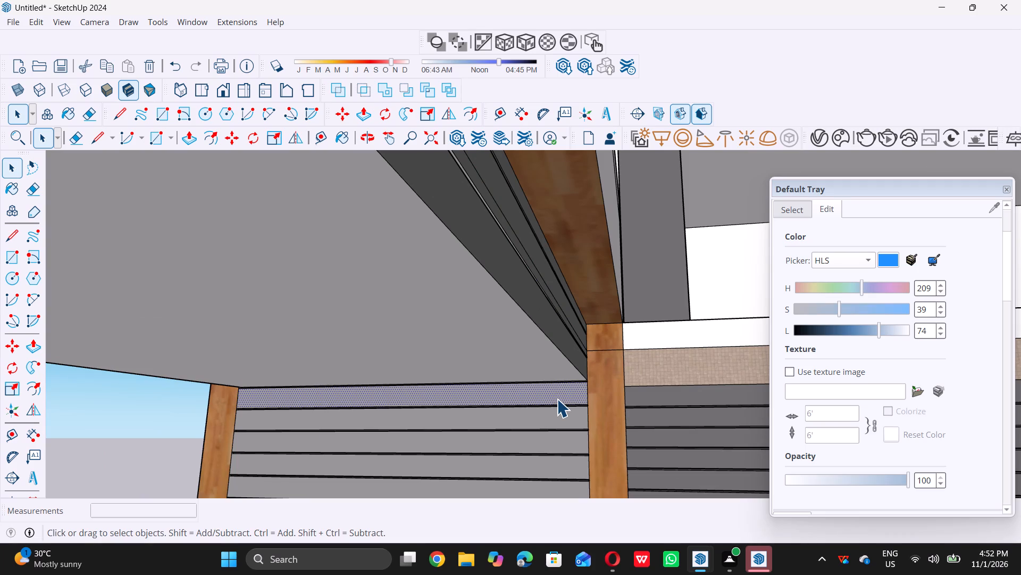
{"action": "key", "text": "p"}
{"action": "left_click", "coordinate": [564, 392]}
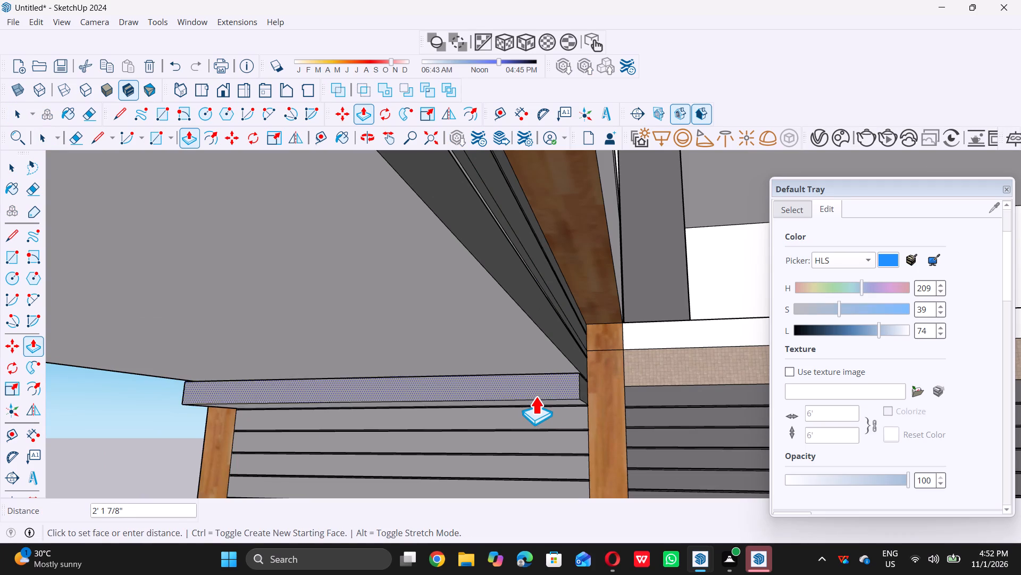
{"action": "scroll", "coordinate": [532, 395], "scroll_direction": "down", "scroll_amount": 13}
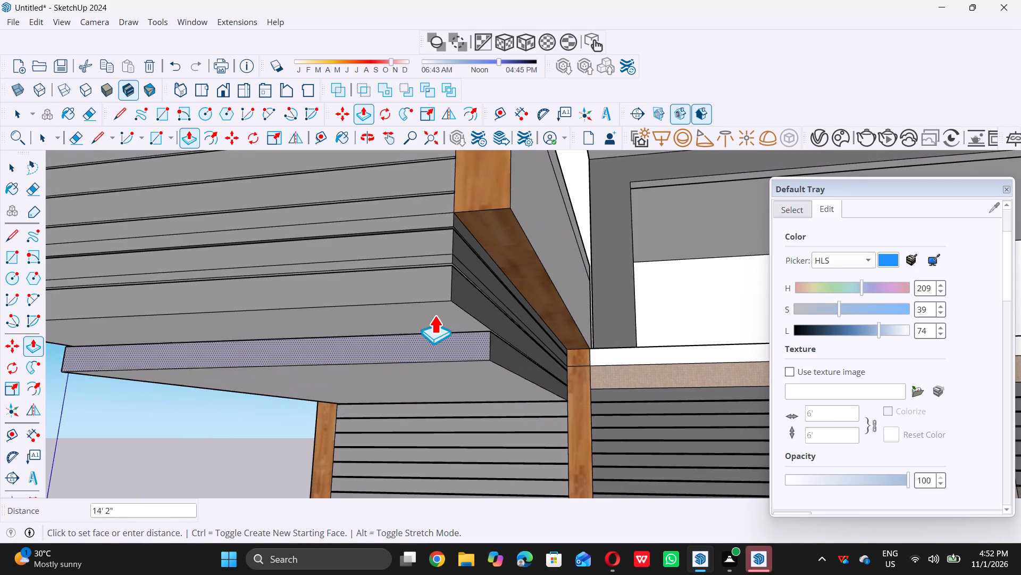
{"action": "double_click", "coordinate": [433, 297]}
{"action": "key", "text": "space"}
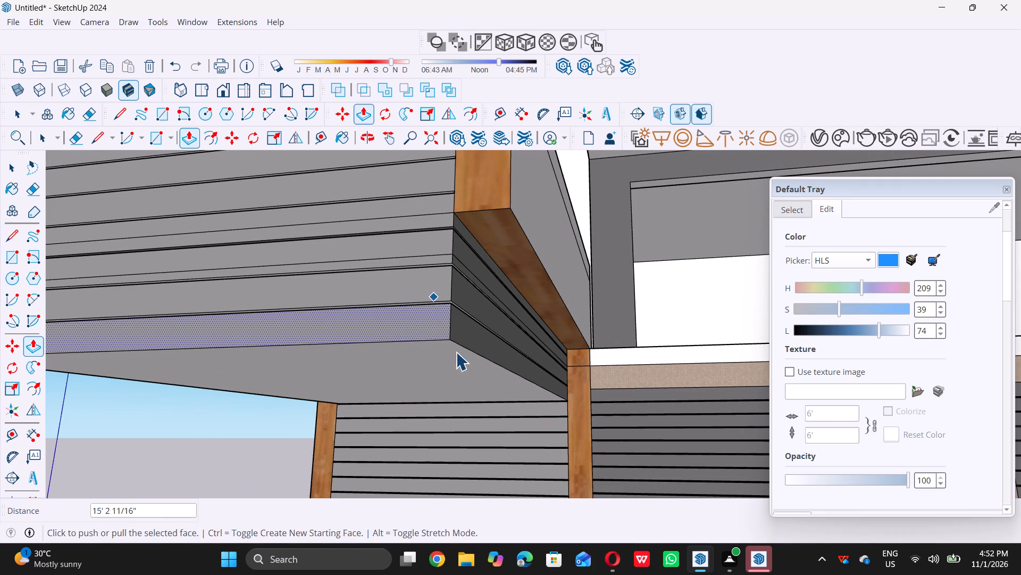
Pull the eighth grey shutter slat forward by the same 15' 2 11/16" distance.
{"action": "scroll", "coordinate": [506, 409], "scroll_direction": "up", "scroll_amount": 5}
{"action": "scroll", "coordinate": [557, 416], "scroll_direction": "up", "scroll_amount": 4}
{"action": "left_click", "coordinate": [564, 413]}
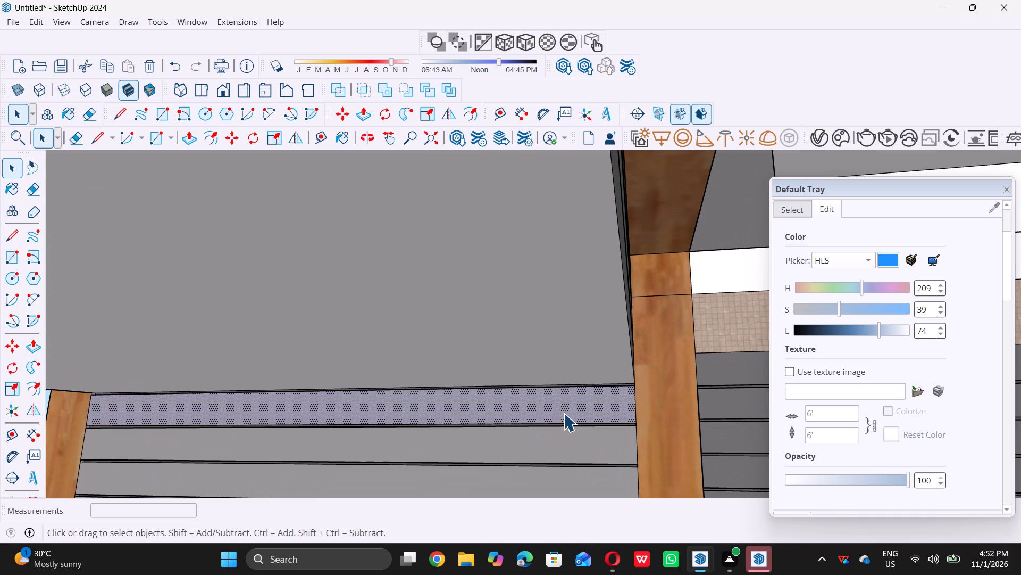
{"action": "key", "text": "p"}
{"action": "double_click", "coordinate": [571, 406]}
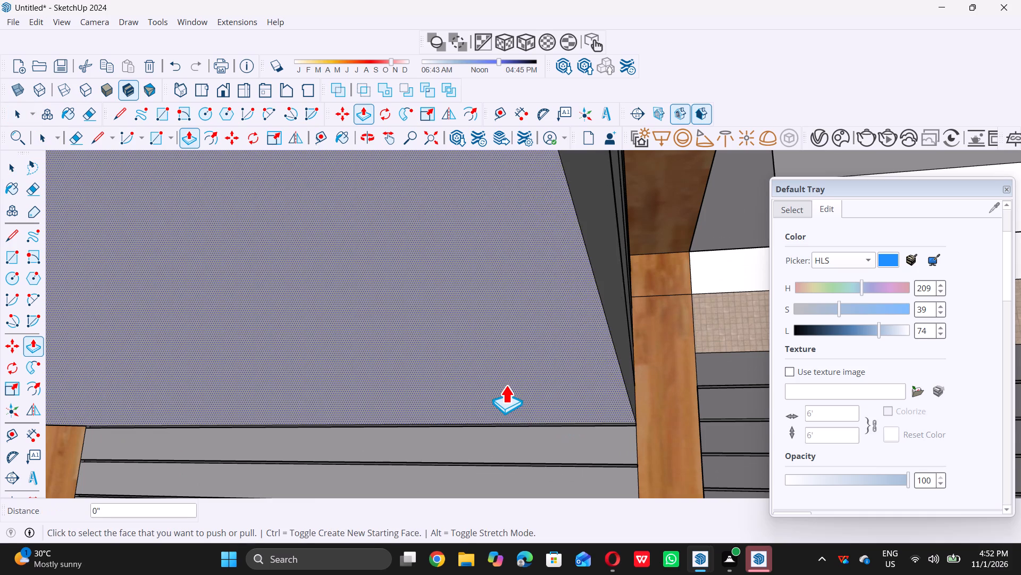
{"action": "scroll", "coordinate": [506, 385], "scroll_direction": "down", "scroll_amount": 20}
{"action": "key", "text": "space"}
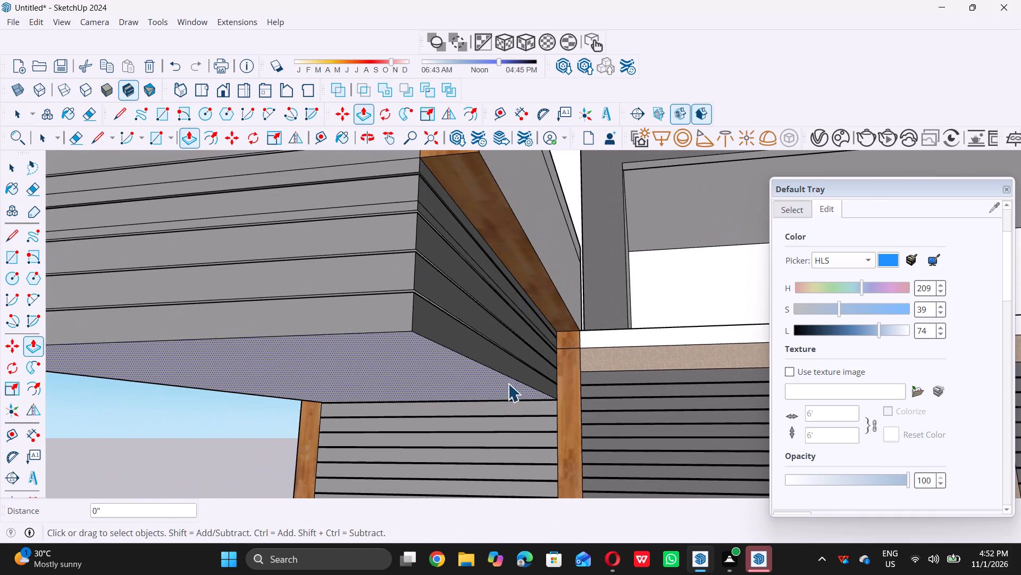
Pull the ninth grey shutter slat forward until it is flush with the extended slats above it.
{"action": "scroll", "coordinate": [524, 416], "scroll_direction": "up", "scroll_amount": 4}
{"action": "left_click", "coordinate": [541, 407]}
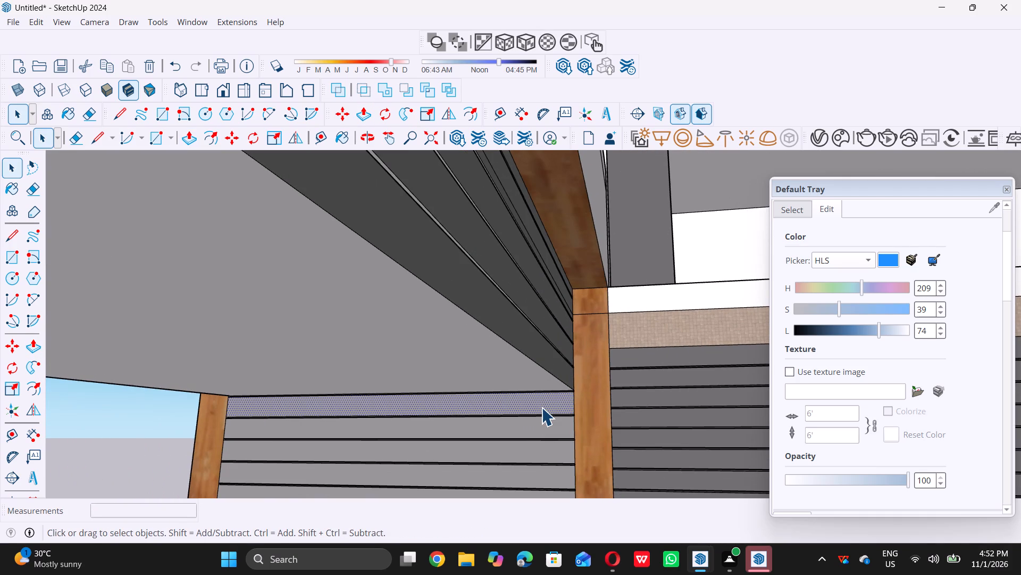
{"action": "key", "text": "p"}
{"action": "left_click", "coordinate": [551, 401]}
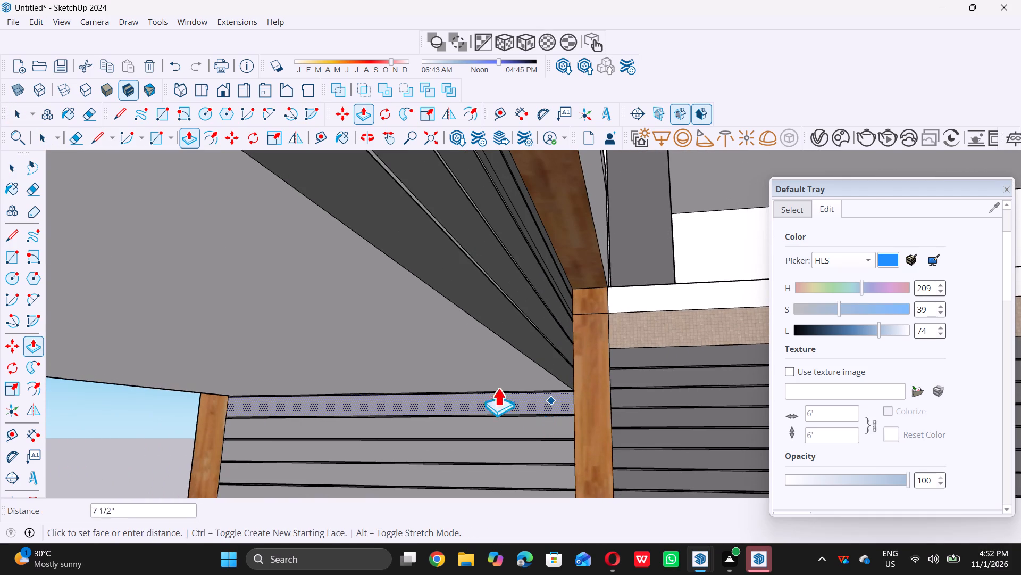
{"action": "scroll", "coordinate": [424, 370], "scroll_direction": "down", "scroll_amount": 17}
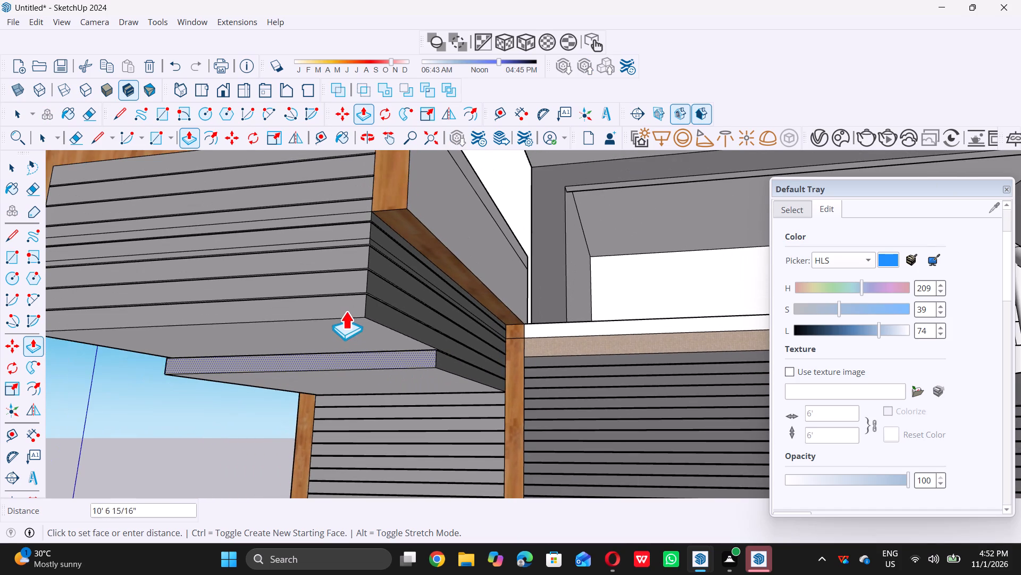
{"action": "left_click", "coordinate": [341, 313]}
{"action": "key", "text": "space"}
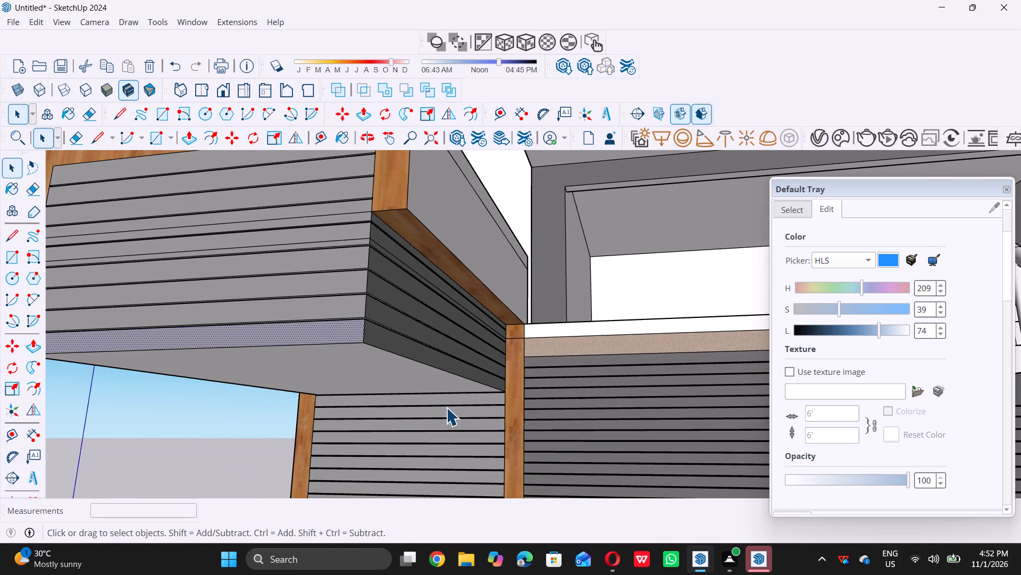
Pull the tenth grey shutter slat 15' 2 11/16" forward, in line with the extended slats above.
{"action": "scroll", "coordinate": [467, 404], "scroll_direction": "up", "scroll_amount": 8}
{"action": "left_click", "coordinate": [476, 400]}
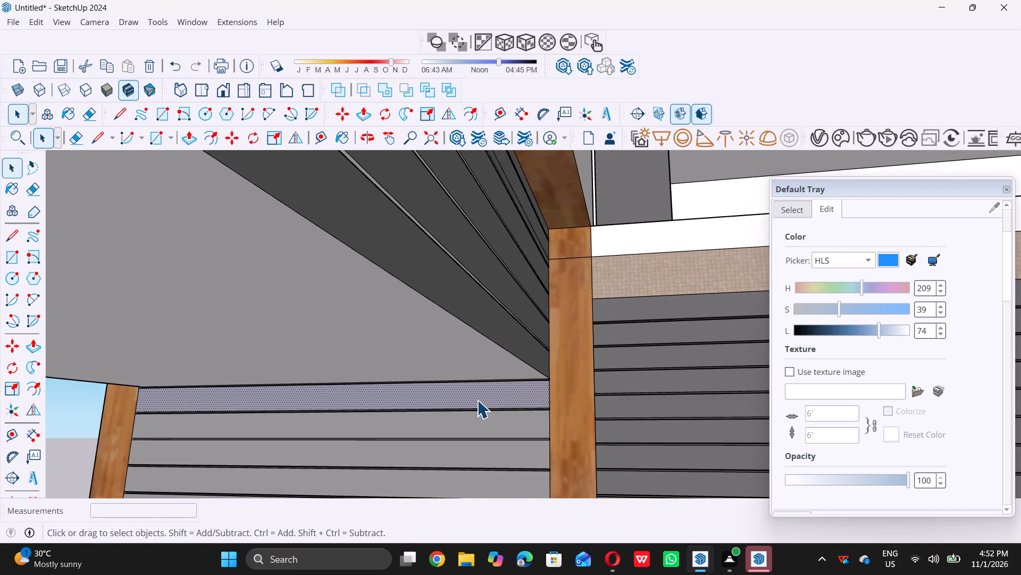
{"action": "key", "text": "p"}
{"action": "left_click", "coordinate": [481, 398]}
{"action": "scroll", "coordinate": [430, 382], "scroll_direction": "down", "scroll_amount": 7}
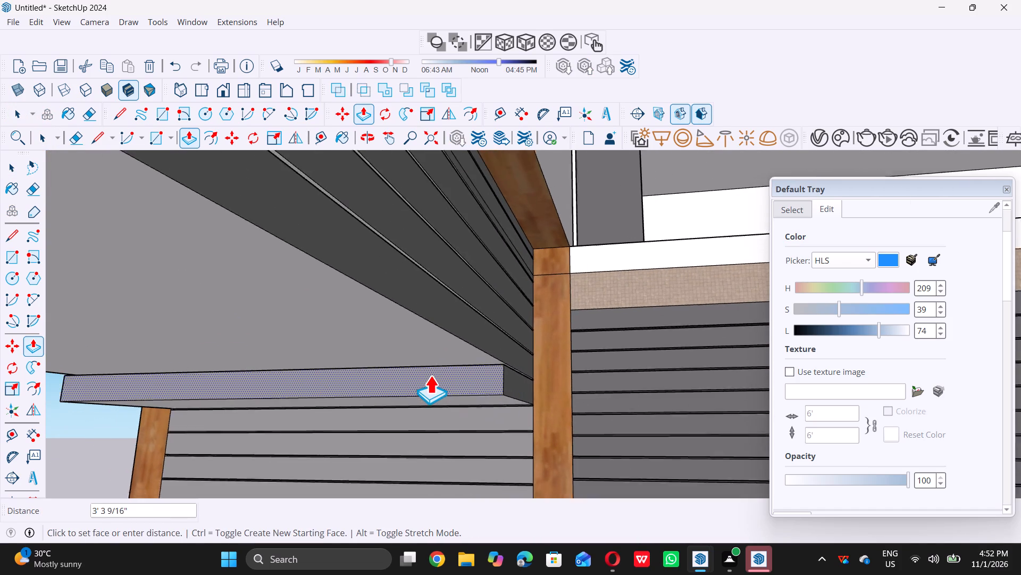
{"action": "scroll", "coordinate": [430, 375], "scroll_direction": "down", "scroll_amount": 13}
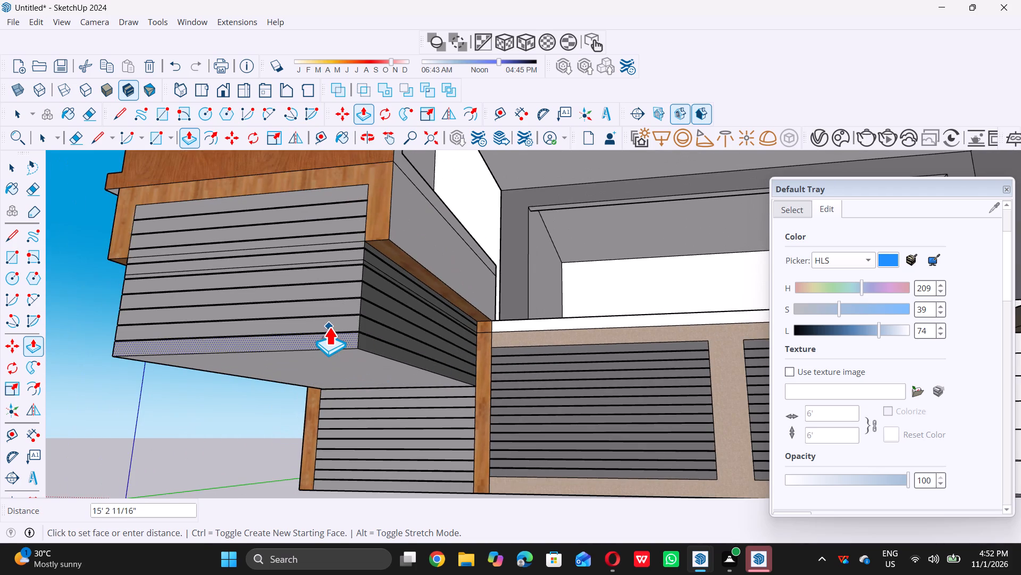
{"action": "left_click", "coordinate": [330, 327]}
{"action": "key", "text": "space"}
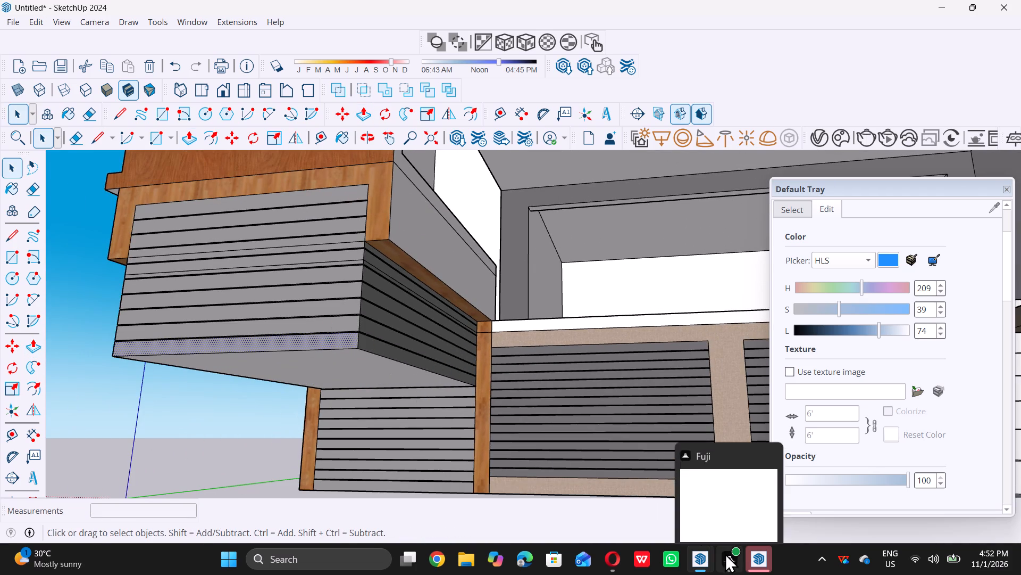
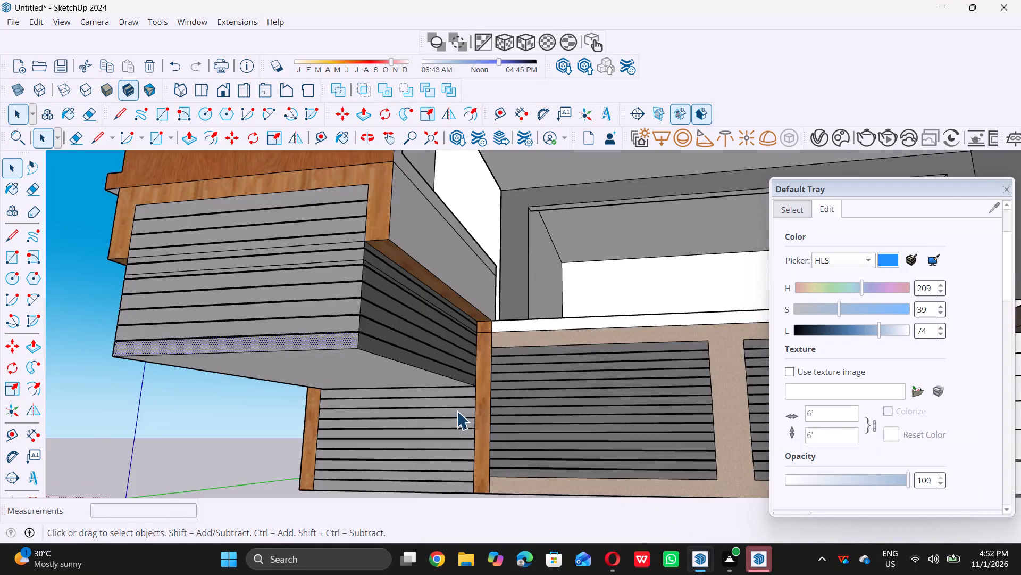
Push/pull the topmost slat of the recessed wall forward by the previous distance, flush with the overhanging slatted block.
{"action": "scroll", "coordinate": [448, 395], "scroll_direction": "up", "scroll_amount": 5}
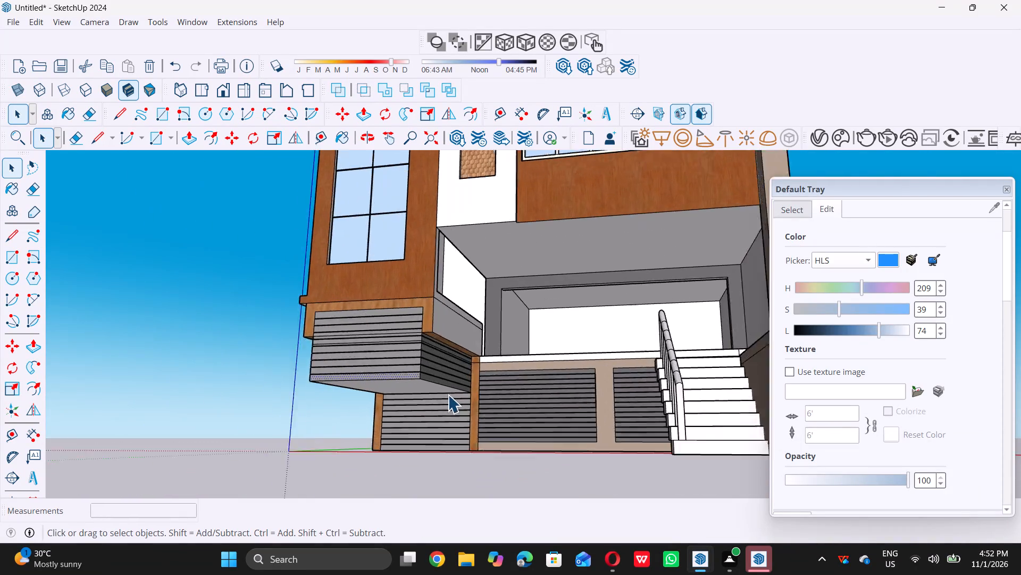
{"action": "scroll", "coordinate": [448, 395], "scroll_direction": "up", "scroll_amount": 18}
{"action": "left_click", "coordinate": [478, 398]}
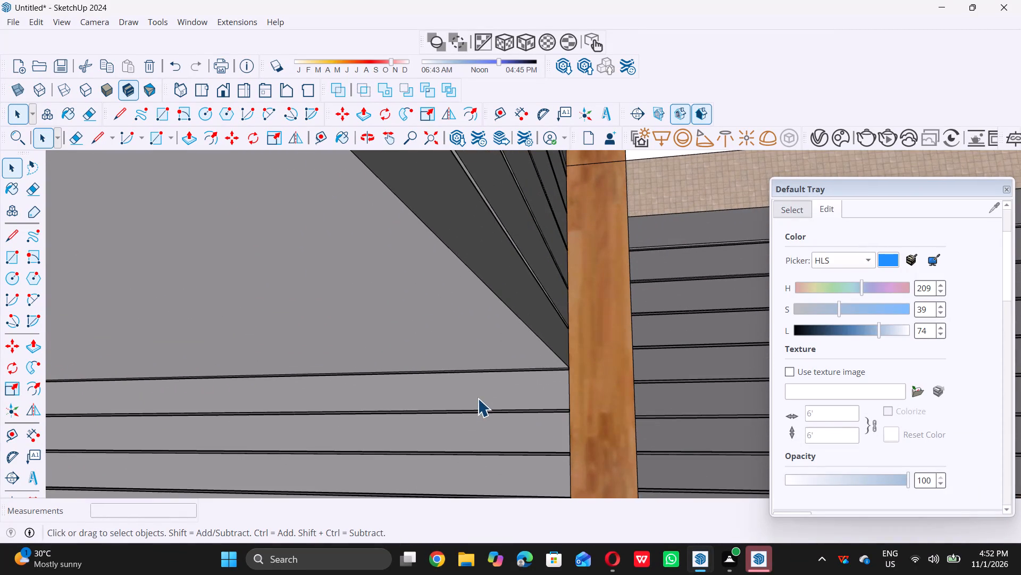
{"action": "key", "text": "p"}
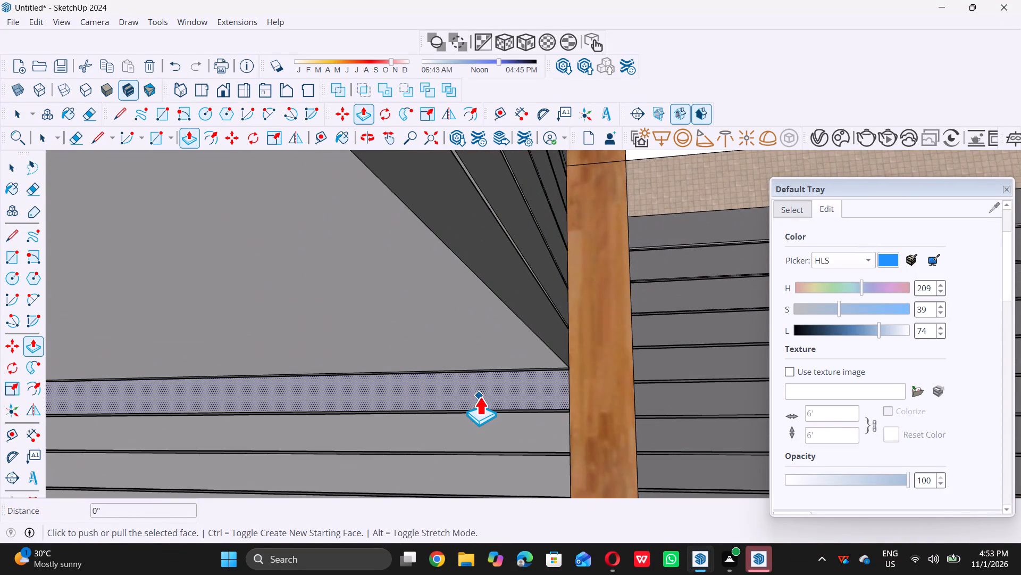
{"action": "double_click", "coordinate": [480, 397]}
{"action": "scroll", "coordinate": [480, 396], "scroll_direction": "down", "scroll_amount": 15}
{"action": "key", "text": "space"}
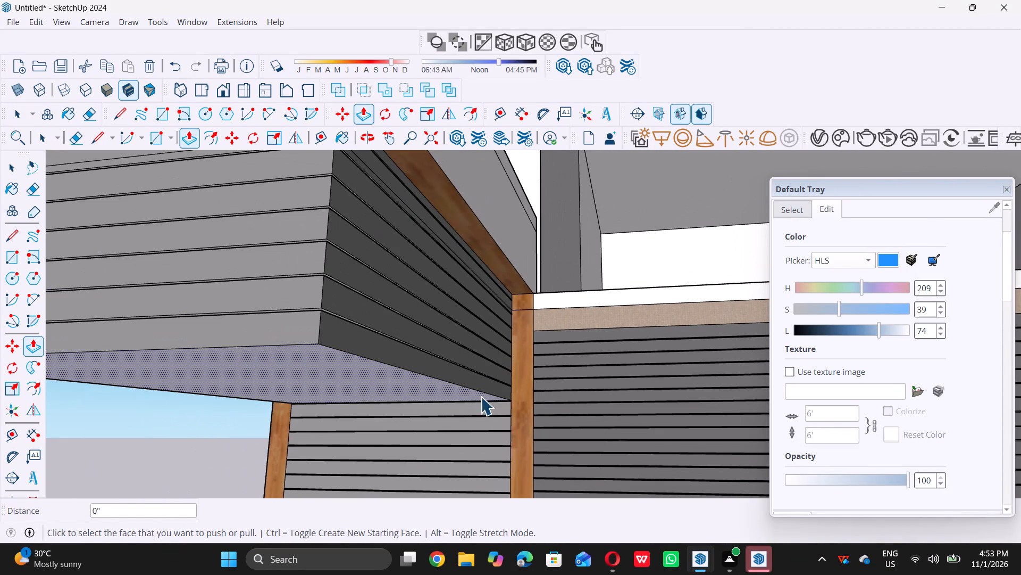
Push/pull the next recessed slat under the overhang forward 15' 2 11/16", flush with the block's front face.
{"action": "scroll", "coordinate": [481, 417], "scroll_direction": "up", "scroll_amount": 4}
{"action": "left_click", "coordinate": [496, 409]}
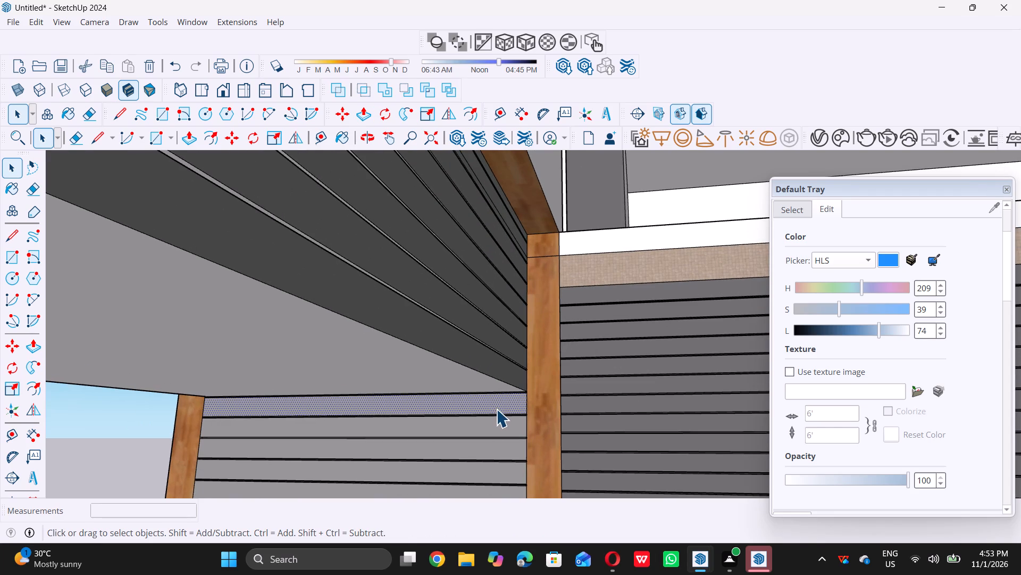
{"action": "key", "text": "p"}
{"action": "left_click", "coordinate": [502, 401]}
{"action": "scroll", "coordinate": [469, 406], "scroll_direction": "down", "scroll_amount": 7}
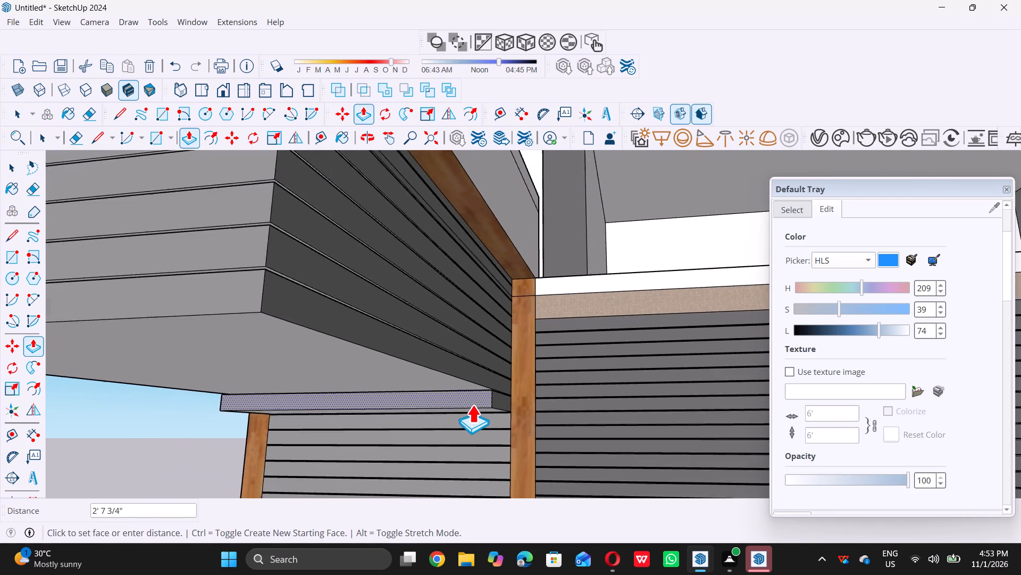
{"action": "scroll", "coordinate": [472, 405], "scroll_direction": "down", "scroll_amount": 4}
{"action": "triple_click", "coordinate": [334, 348]}
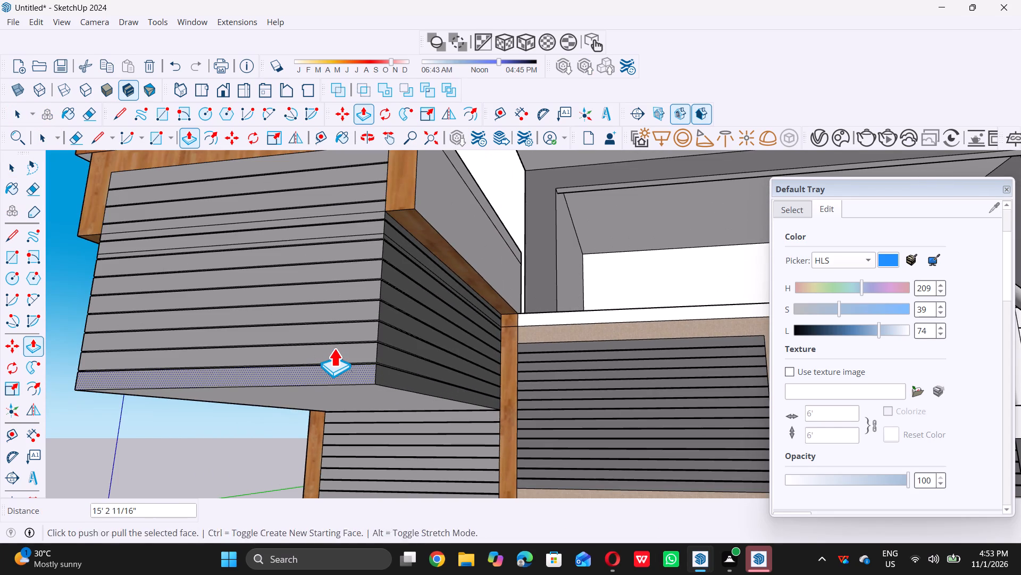
{"action": "key", "text": "space"}
Repeat the 15' 2 11/16" push/pull on the uppermost slat still recessed below the block.
{"action": "scroll", "coordinate": [439, 422], "scroll_direction": "up", "scroll_amount": 4}
{"action": "double_click", "coordinate": [490, 417]}
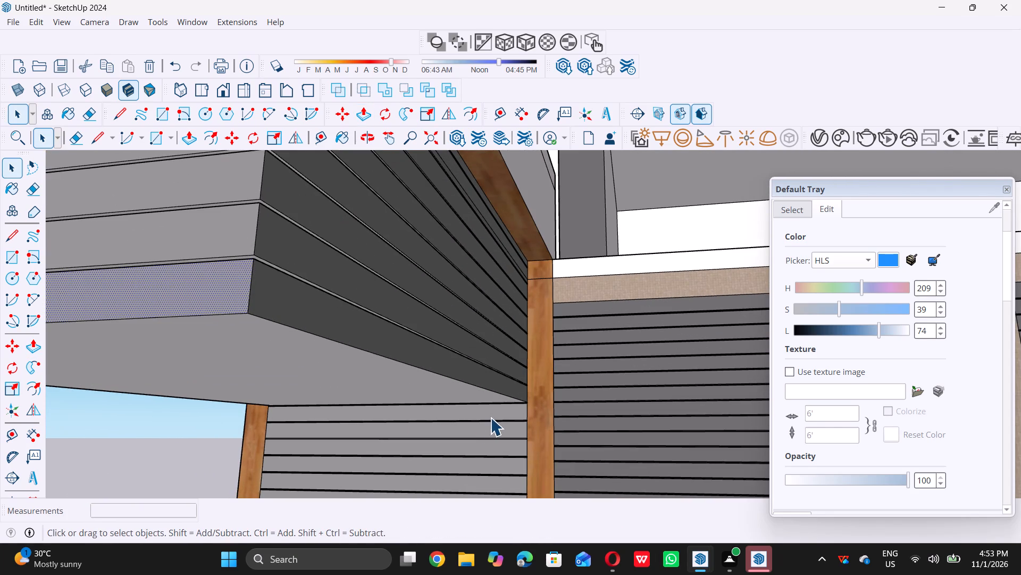
{"action": "key", "text": "p"}
{"action": "double_click", "coordinate": [495, 412]}
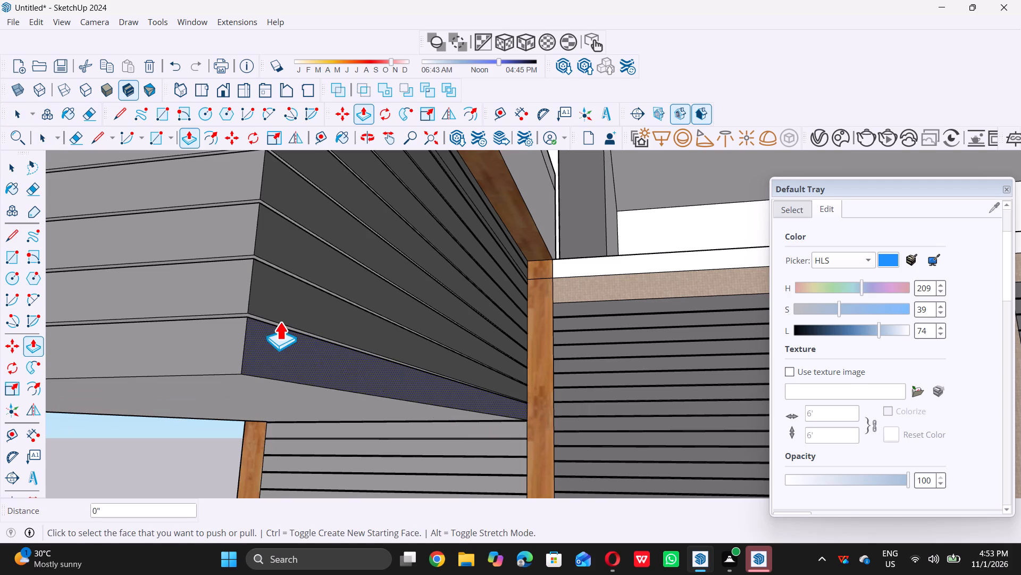
{"action": "key", "text": "space"}
Push/pull the following recessed slat forward 15' 2 11/16" to the block's front face, and undo the surplus extrusion beyond it.
{"action": "scroll", "coordinate": [476, 439], "scroll_direction": "up", "scroll_amount": 2}
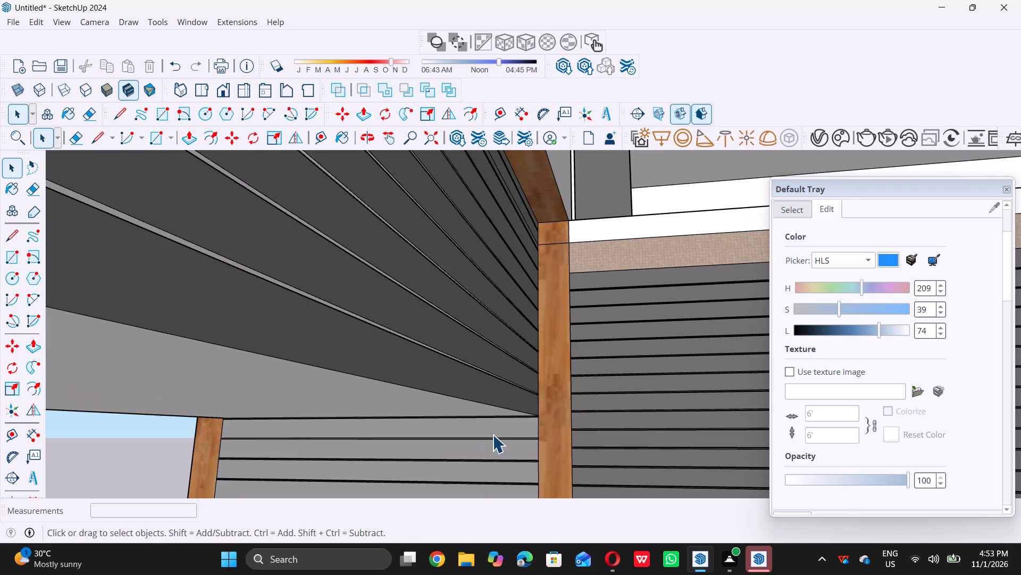
{"action": "left_click", "coordinate": [492, 434]}
{"action": "key", "text": "p"}
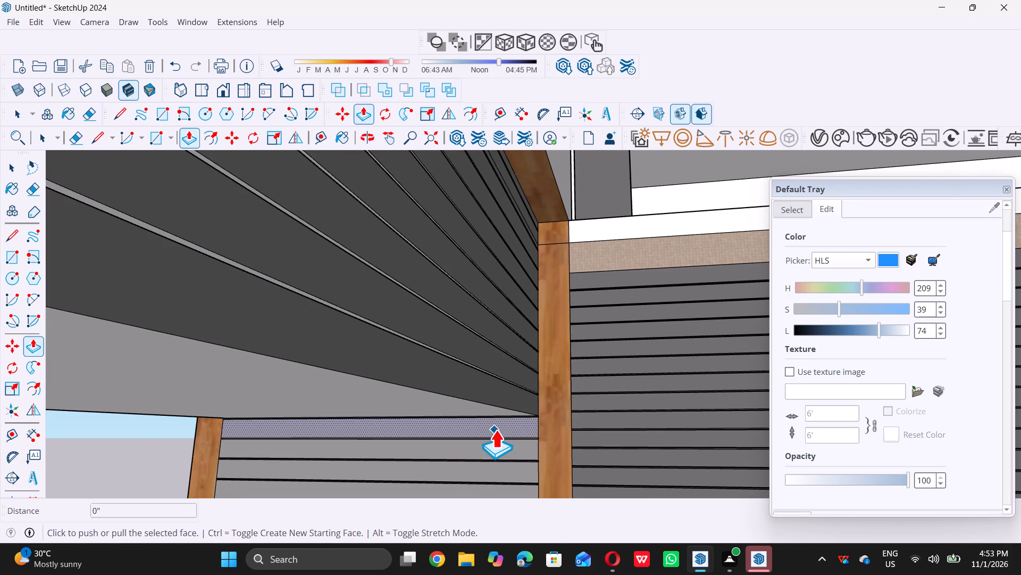
{"action": "left_click", "coordinate": [496, 430]}
{"action": "scroll", "coordinate": [497, 430], "scroll_direction": "down", "scroll_amount": 8}
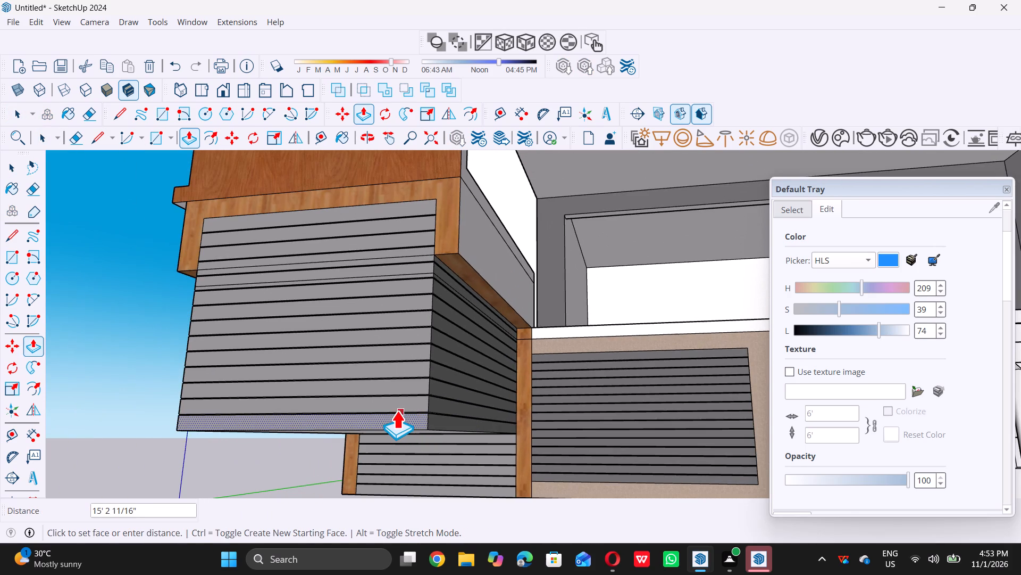
{"action": "triple_click", "coordinate": [397, 410]}
{"action": "left_click", "coordinate": [397, 410]}
{"action": "key", "text": "space"}
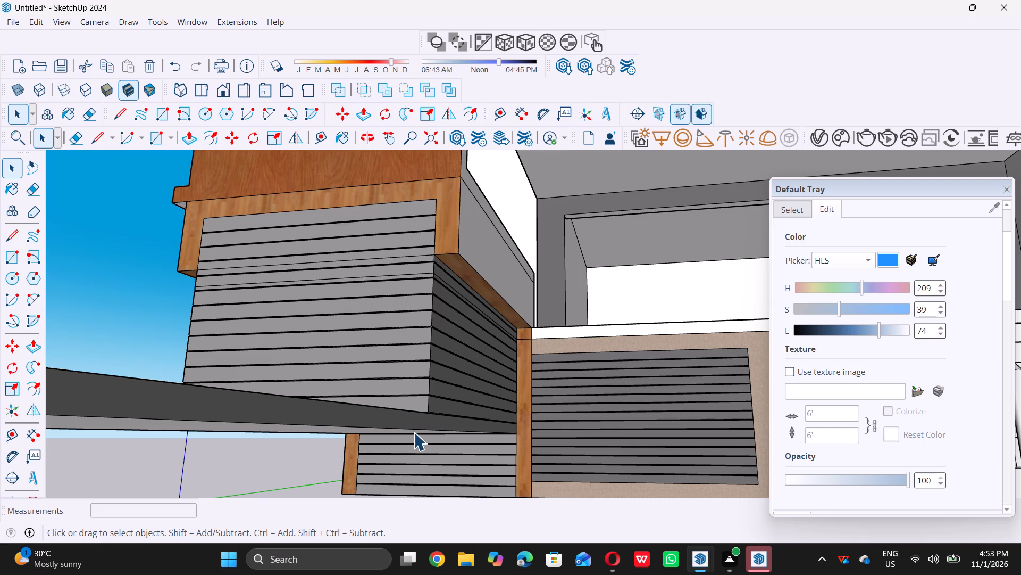
{"action": "key", "text": "ctrl+z"}
Push/pull the next slat directly under the overhang forward 15' 2 11/16", flush with the block's front face.
{"action": "scroll", "coordinate": [493, 448], "scroll_direction": "up", "scroll_amount": 4}
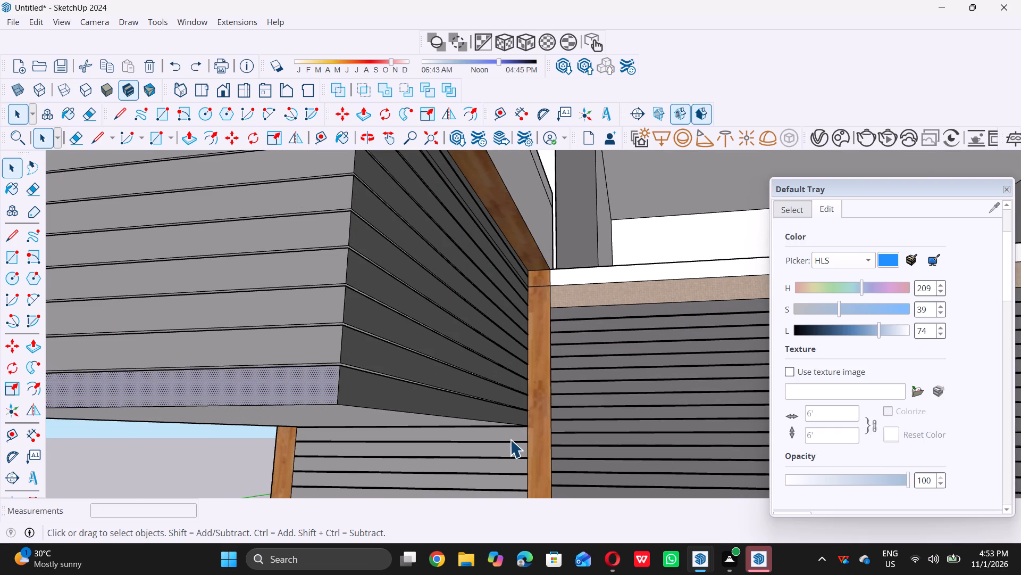
{"action": "double_click", "coordinate": [510, 439]}
{"action": "scroll", "coordinate": [510, 439], "scroll_direction": "up", "scroll_amount": 4}
{"action": "key", "text": "p"}
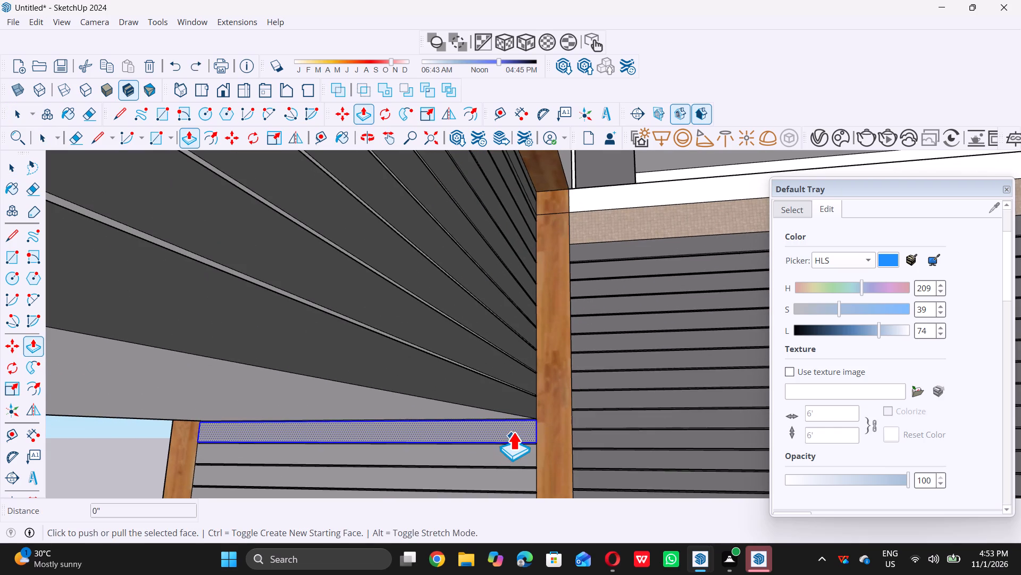
{"action": "left_click", "coordinate": [514, 431]}
{"action": "scroll", "coordinate": [514, 431], "scroll_direction": "down", "scroll_amount": 10}
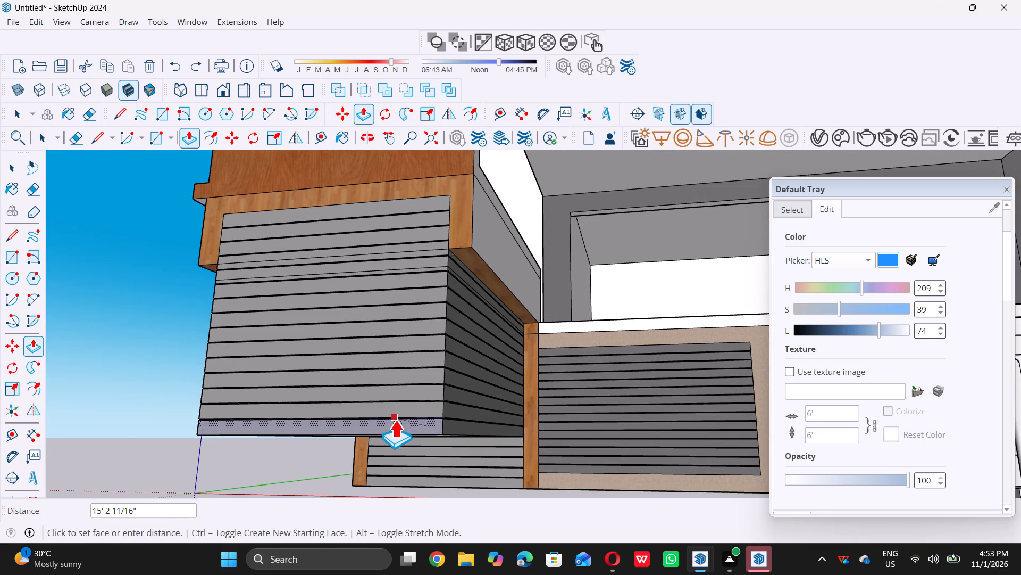
{"action": "double_click", "coordinate": [424, 417]}
{"action": "key", "text": "space"}
Push/pull the uppermost remaining recessed slat between the wooden posts forward 15' 2 11/16" to the block's front face.
{"action": "scroll", "coordinate": [466, 448], "scroll_direction": "up", "scroll_amount": 4}
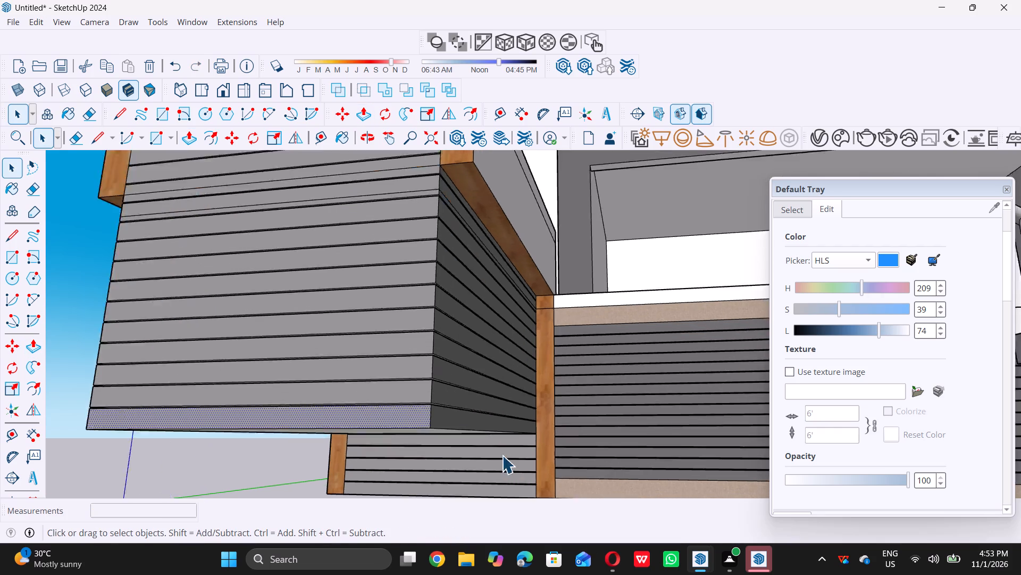
{"action": "scroll", "coordinate": [502, 455], "scroll_direction": "up", "scroll_amount": 5}
{"action": "double_click", "coordinate": [533, 431]}
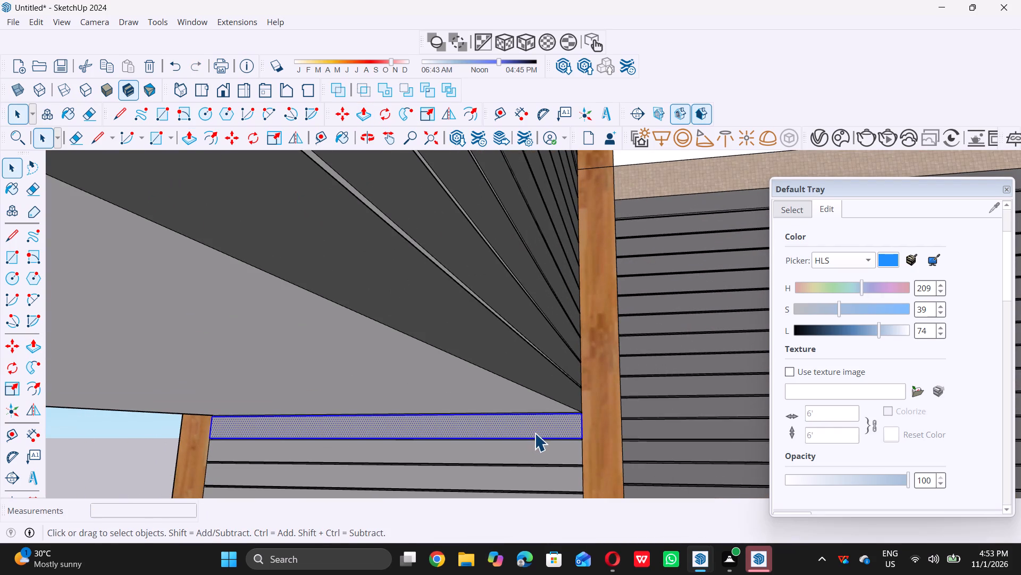
{"action": "key", "text": "p"}
{"action": "left_click", "coordinate": [541, 427]}
{"action": "scroll", "coordinate": [365, 385], "scroll_direction": "down", "scroll_amount": 6}
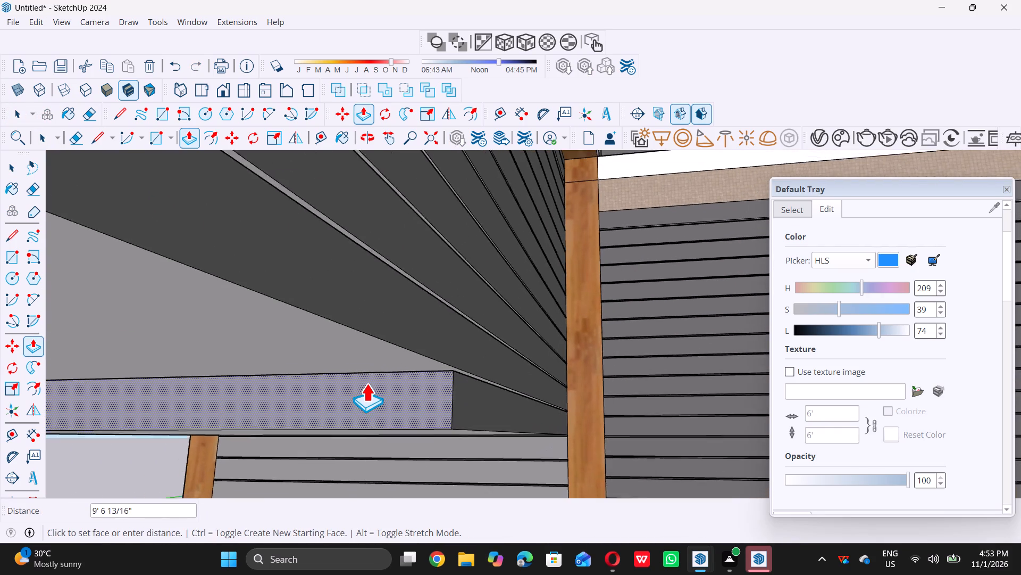
{"action": "scroll", "coordinate": [366, 383], "scroll_direction": "down", "scroll_amount": 15}
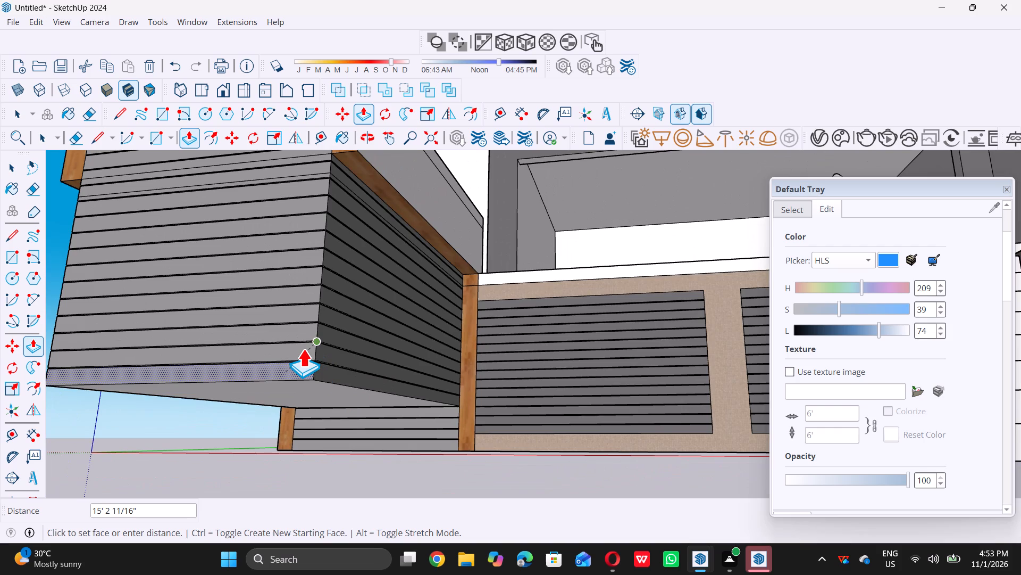
{"action": "left_click", "coordinate": [302, 349]}
{"action": "key", "text": "space"}
Repeat the 15' 2 11/16" push/pull on the next recessed slat beneath the block.
{"action": "scroll", "coordinate": [441, 431], "scroll_direction": "up", "scroll_amount": 15}
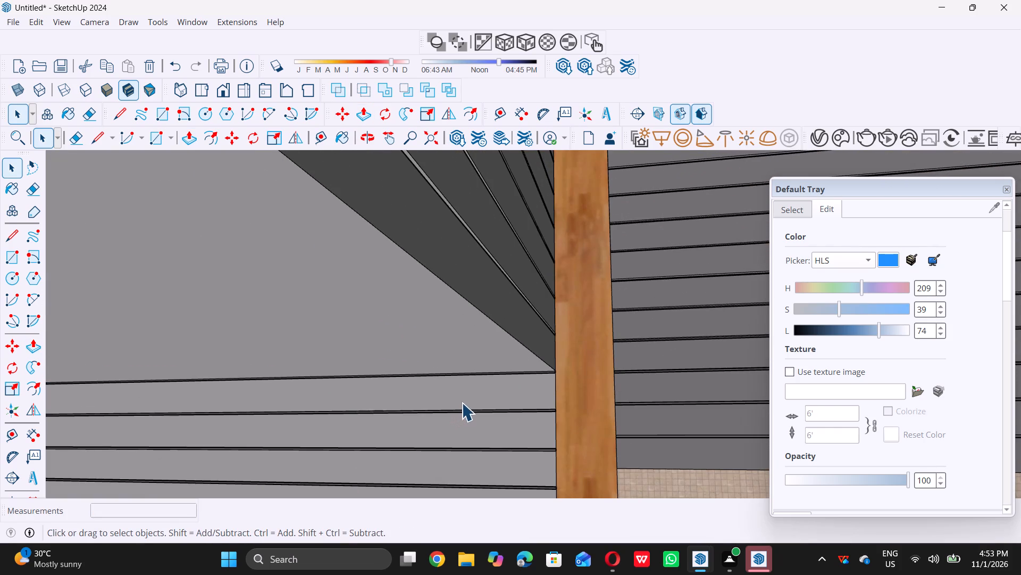
{"action": "double_click", "coordinate": [462, 402]}
{"action": "key", "text": "p"}
{"action": "double_click", "coordinate": [466, 396]}
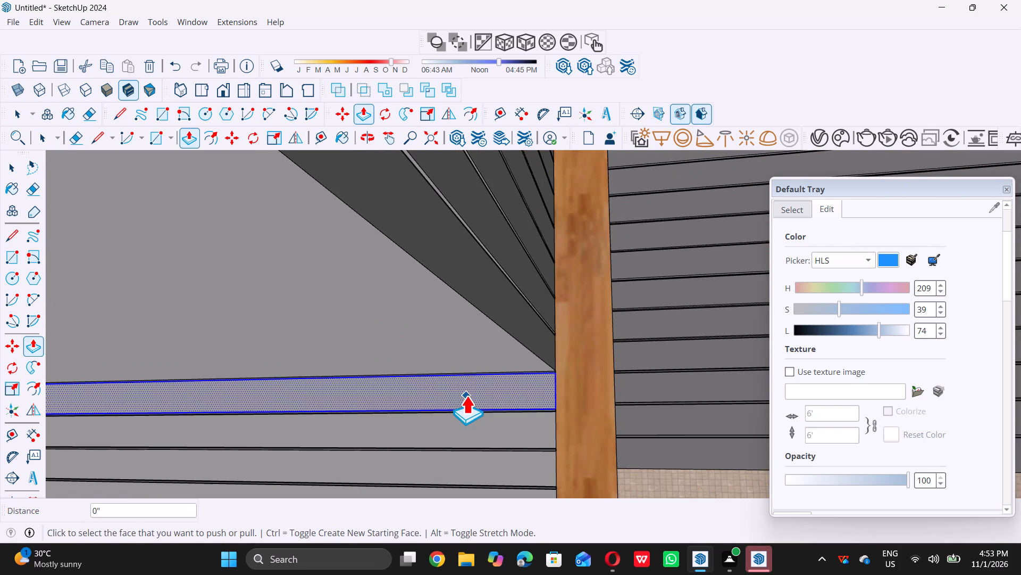
{"action": "scroll", "coordinate": [466, 396], "scroll_direction": "down", "scroll_amount": 4}
{"action": "key", "text": "space"}
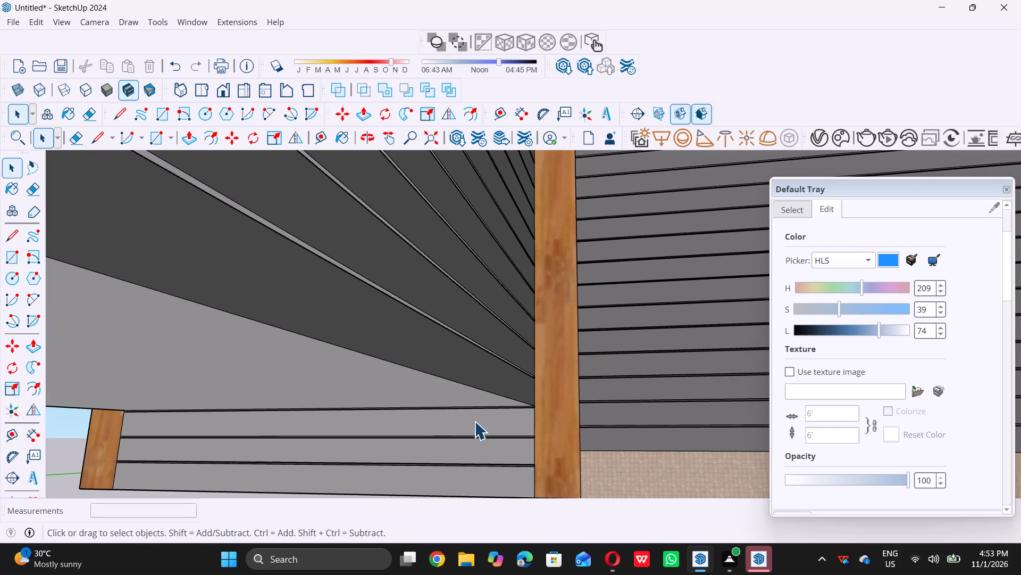
Push/pull the upper of the three remaining recessed slats forward until it is flush with the block's front face.
{"action": "double_click", "coordinate": [474, 421]}
{"action": "key", "text": "p"}
{"action": "left_click", "coordinate": [479, 419]}
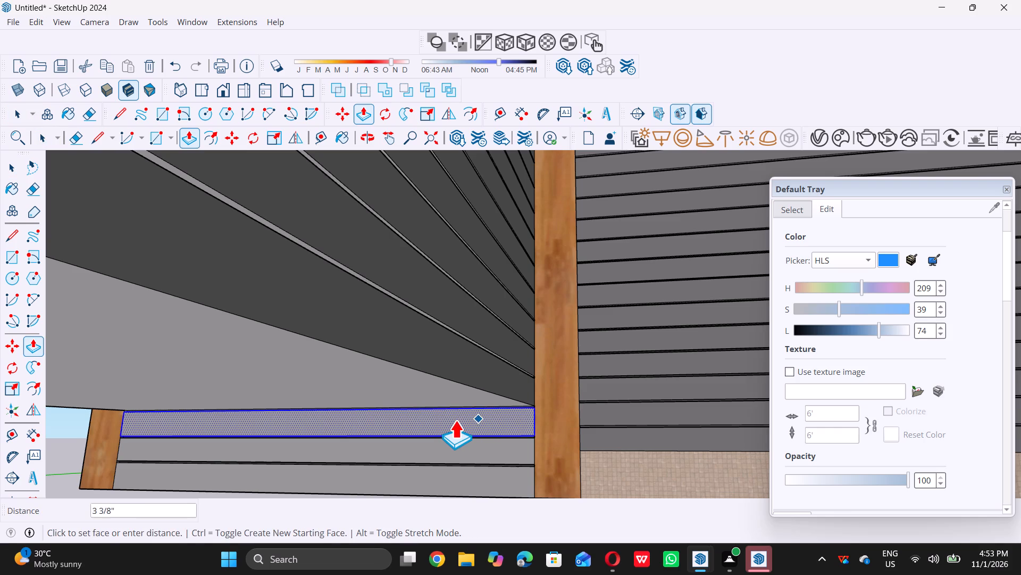
{"action": "scroll", "coordinate": [448, 420], "scroll_direction": "down", "scroll_amount": 15}
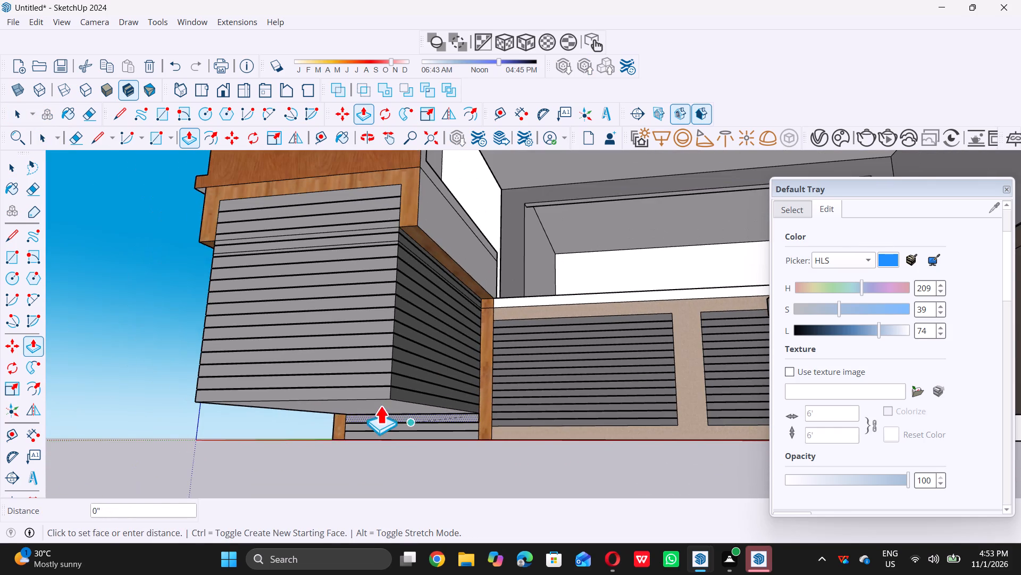
{"action": "double_click", "coordinate": [353, 393]}
{"action": "key", "text": "space"}
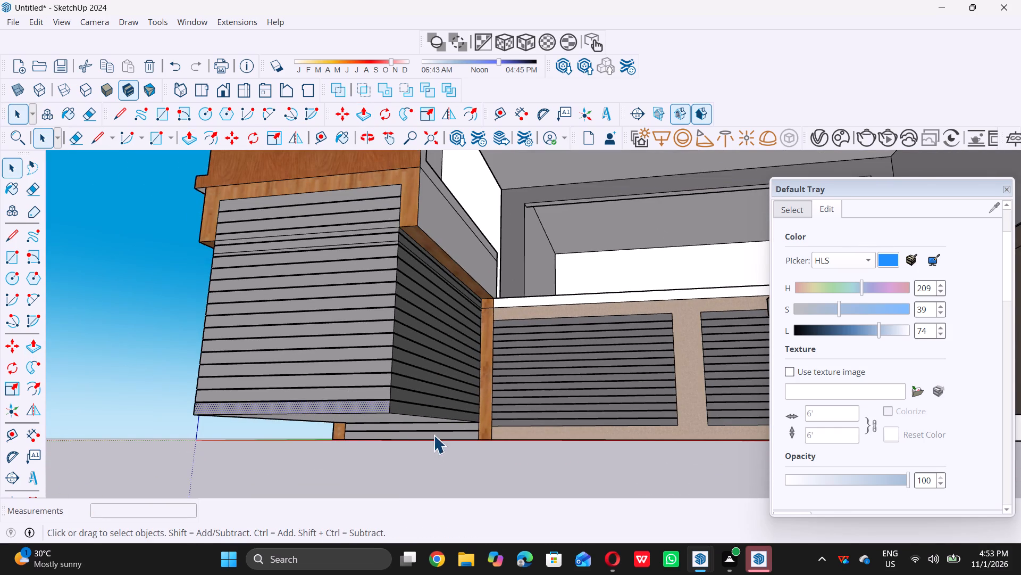
Push/pull the second-to-last recessed slat above the ground forward to align with the block's front face.
{"action": "scroll", "coordinate": [435, 437], "scroll_direction": "up", "scroll_amount": 7}
{"action": "double_click", "coordinate": [470, 421]}
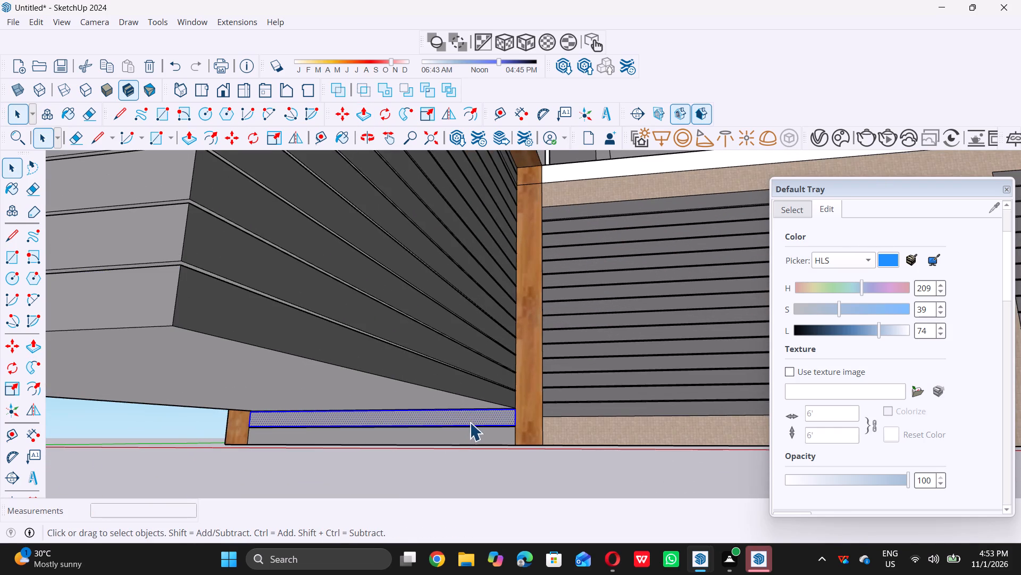
{"action": "key", "text": "p"}
{"action": "left_click", "coordinate": [481, 416]}
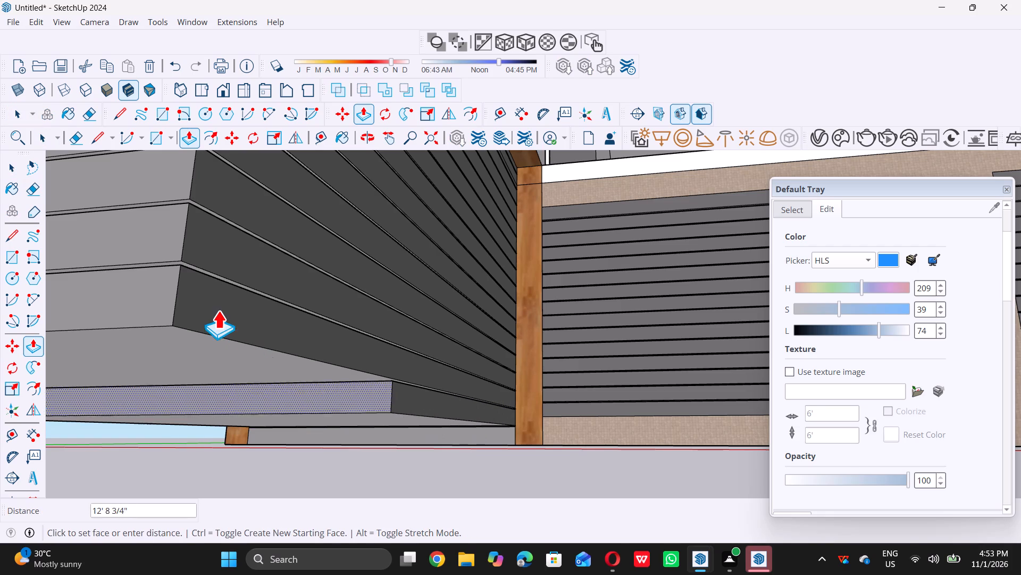
{"action": "triple_click", "coordinate": [154, 317]}
{"action": "key", "text": "space"}
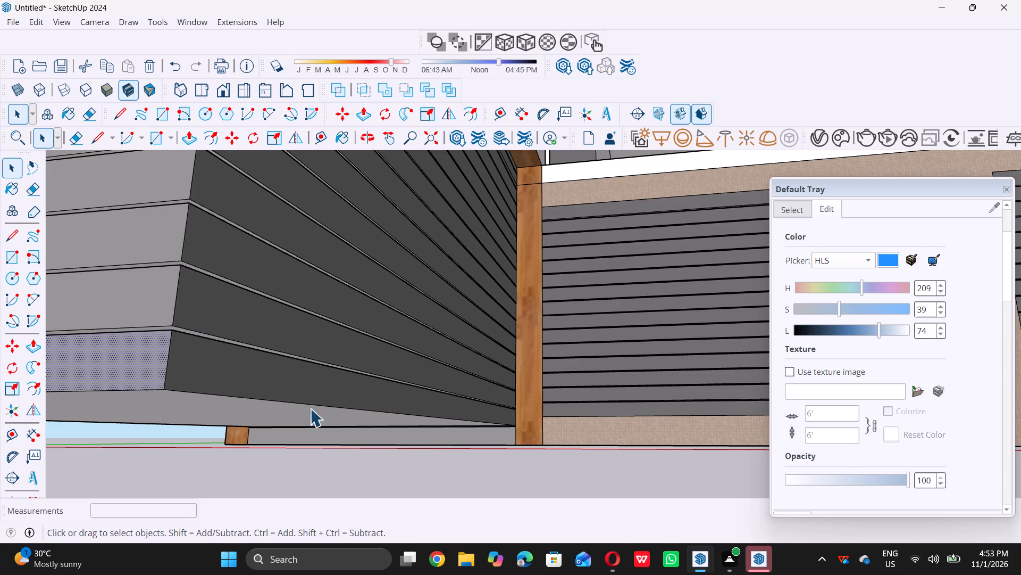
Push/pull the lowest recessed slat at ground level forward 15' 2 11/16", flush with the block's front face.
{"action": "double_click", "coordinate": [475, 439]}
{"action": "key", "text": "p"}
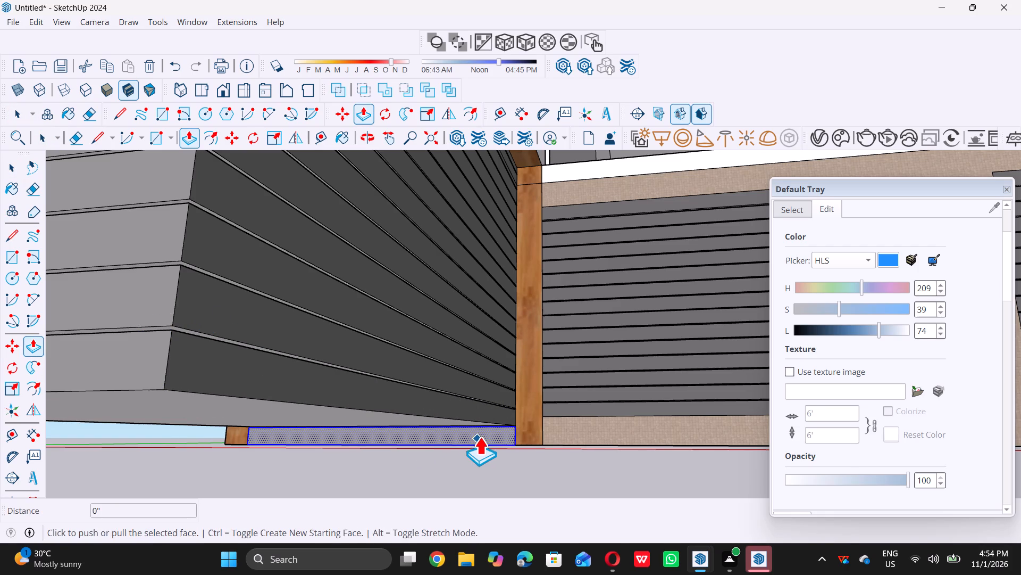
{"action": "double_click", "coordinate": [486, 432]}
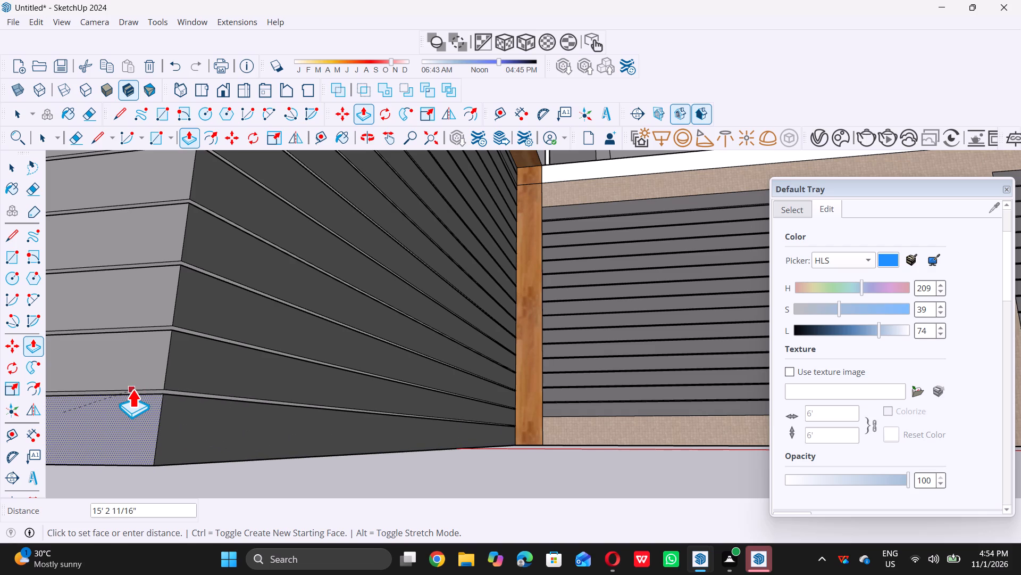
{"action": "double_click", "coordinate": [133, 389]}
{"action": "key", "text": "space"}
Examine the slatted base block and the building's front facade from several angles and distances.
{"action": "scroll", "coordinate": [139, 399], "scroll_direction": "down", "scroll_amount": 9}
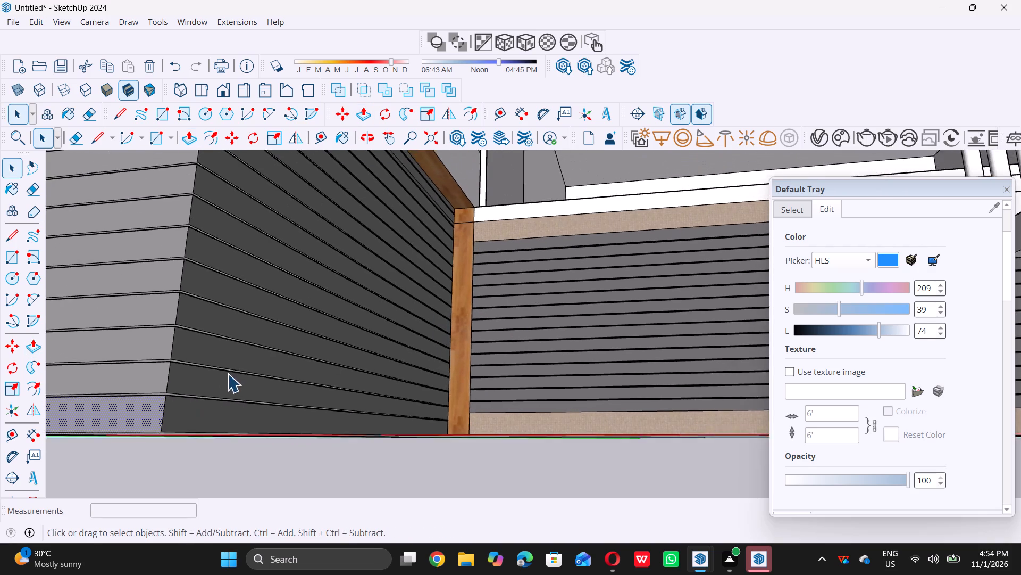
{"action": "scroll", "coordinate": [228, 374], "scroll_direction": "down", "scroll_amount": 18}
{"action": "middle_click_drag", "start_coordinate": [221, 369], "coordinate": [303, 402]}
{"action": "scroll", "coordinate": [308, 390], "scroll_direction": "down", "scroll_amount": 11}
{"action": "middle_click_drag", "start_coordinate": [292, 417], "coordinate": [363, 428]}
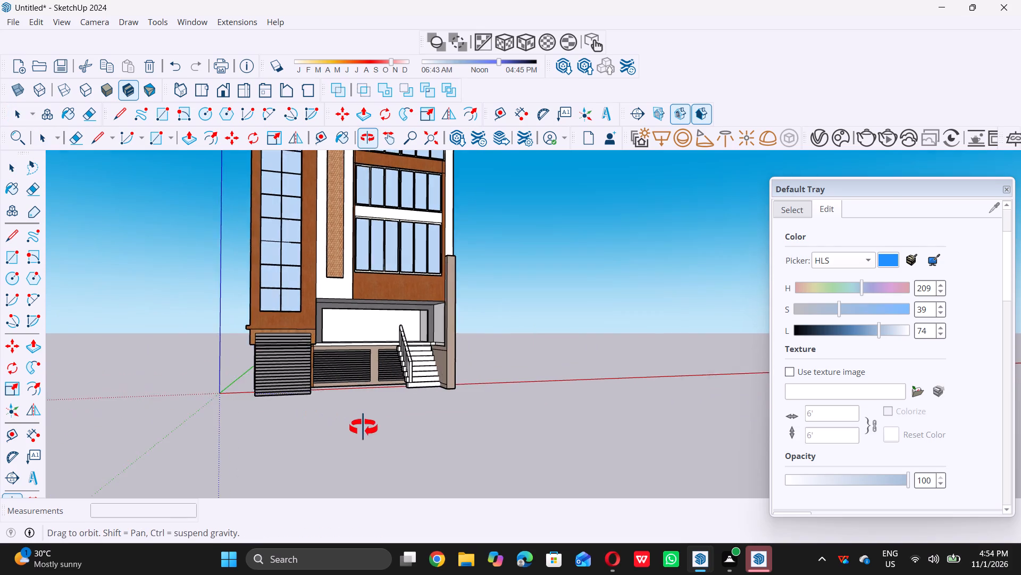
{"action": "middle_click_drag", "start_coordinate": [363, 428], "coordinate": [364, 428]}
{"action": "scroll", "coordinate": [274, 338], "scroll_direction": "up", "scroll_amount": 19}
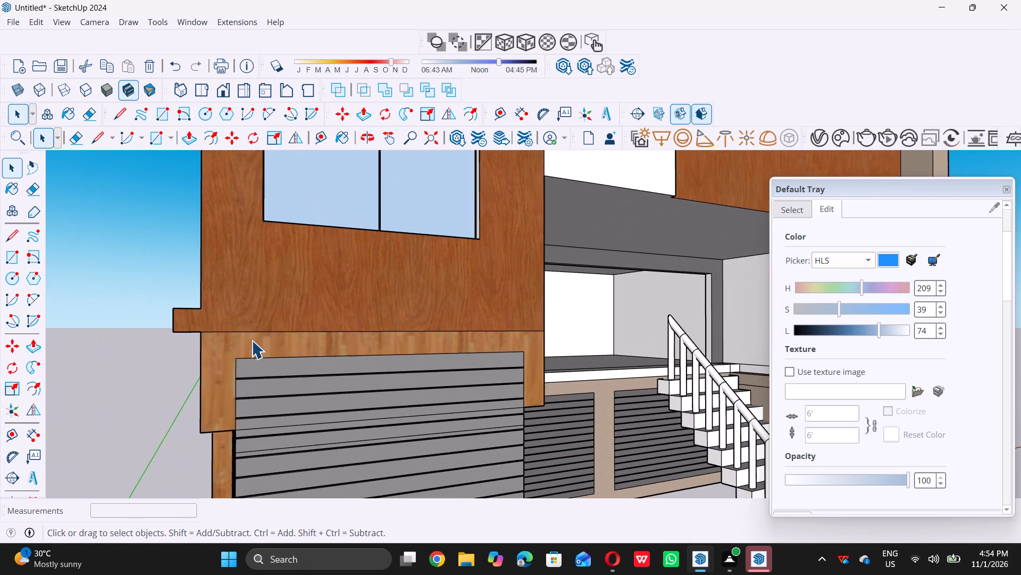
{"action": "scroll", "coordinate": [264, 333], "scroll_direction": "down", "scroll_amount": 20}
{"action": "scroll", "coordinate": [264, 333], "scroll_direction": "down", "scroll_amount": 5}
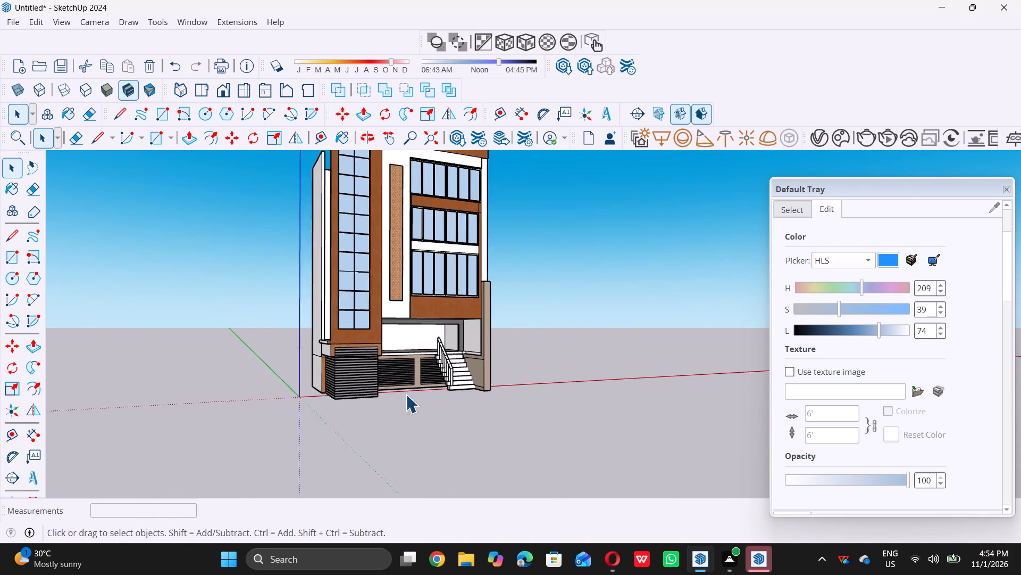
Push/pull the tall recessed wooden strip on the slatted block's outer side forward to the block's front face, repeating the last slat's distance.
{"action": "middle_click", "coordinate": [397, 407]}
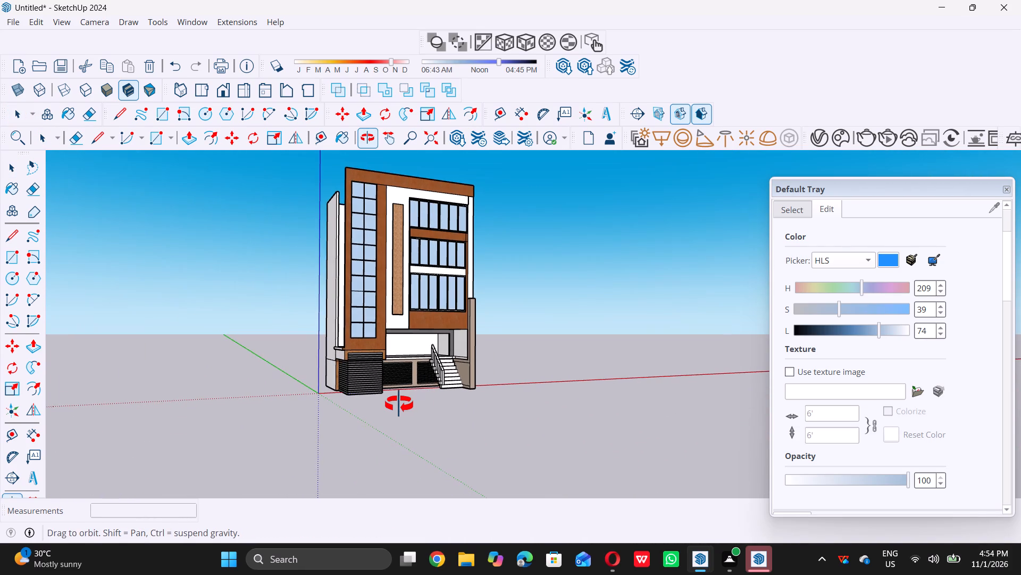
{"action": "scroll", "coordinate": [394, 404], "scroll_direction": "up", "scroll_amount": 9}
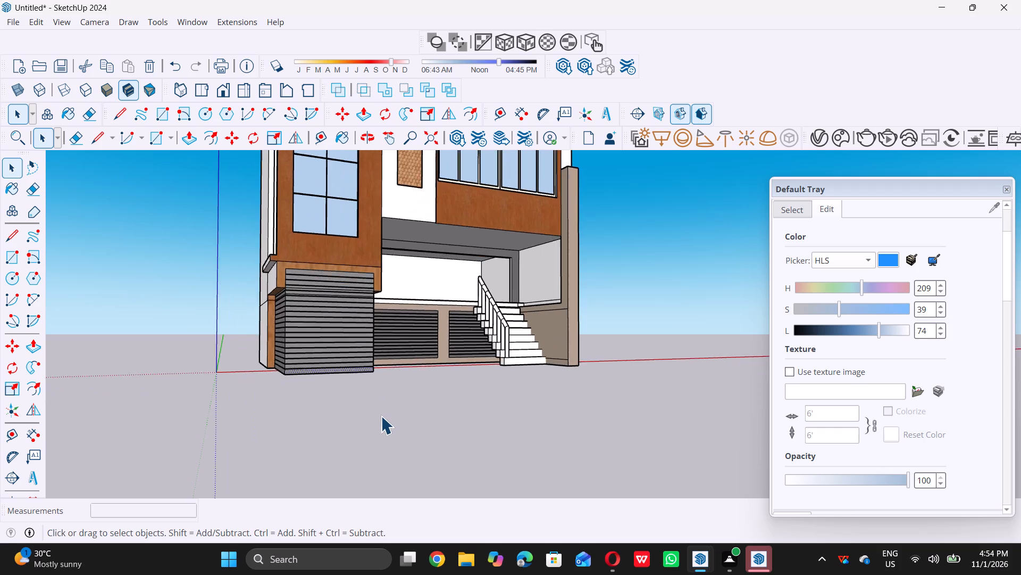
{"action": "scroll", "coordinate": [381, 416], "scroll_direction": "up", "scroll_amount": 2}
{"action": "scroll", "coordinate": [381, 416], "scroll_direction": "down", "scroll_amount": 6}
{"action": "middle_click_drag", "start_coordinate": [379, 430], "coordinate": [433, 445]}
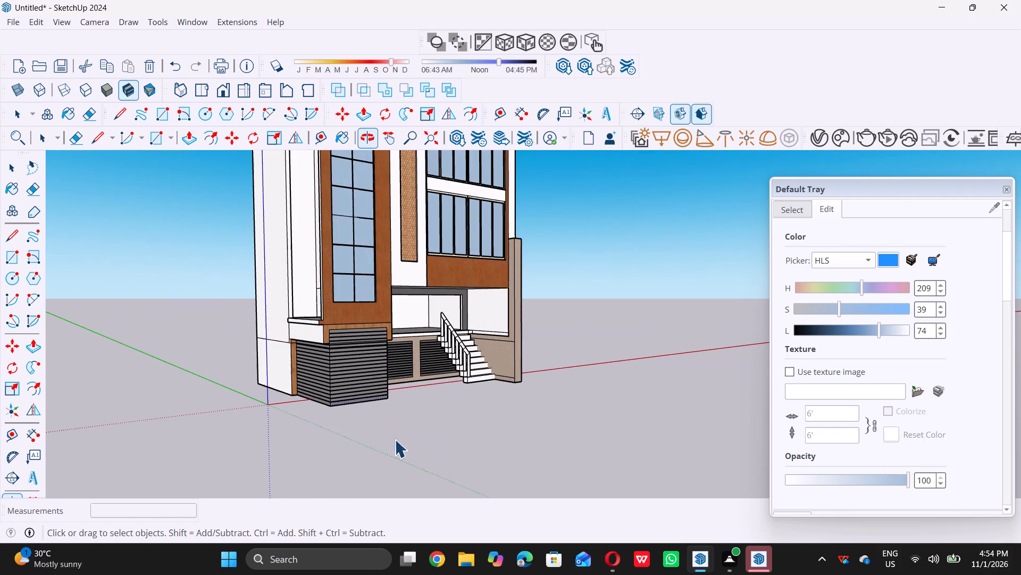
{"action": "scroll", "coordinate": [322, 413], "scroll_direction": "up", "scroll_amount": 6}
{"action": "scroll", "coordinate": [294, 379], "scroll_direction": "up", "scroll_amount": 11}
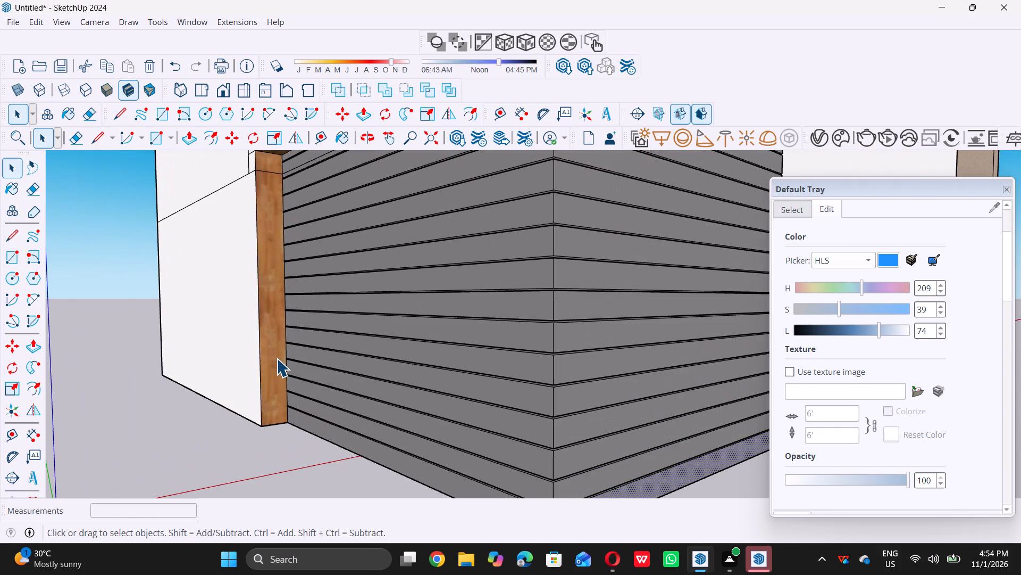
{"action": "triple_click", "coordinate": [277, 358]}
{"action": "double_click", "coordinate": [248, 464]}
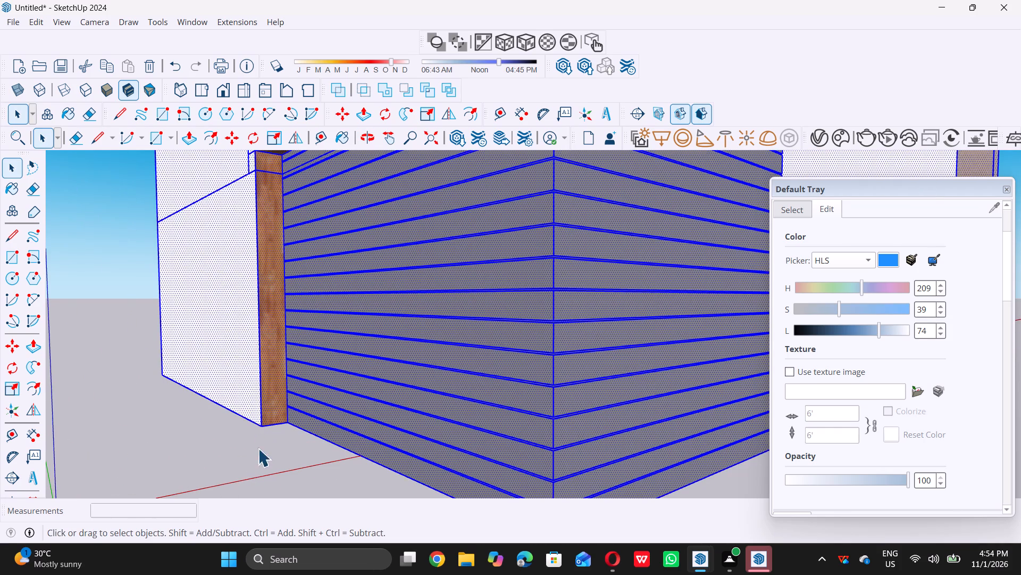
{"action": "left_click", "coordinate": [274, 414]}
{"action": "key", "text": "p"}
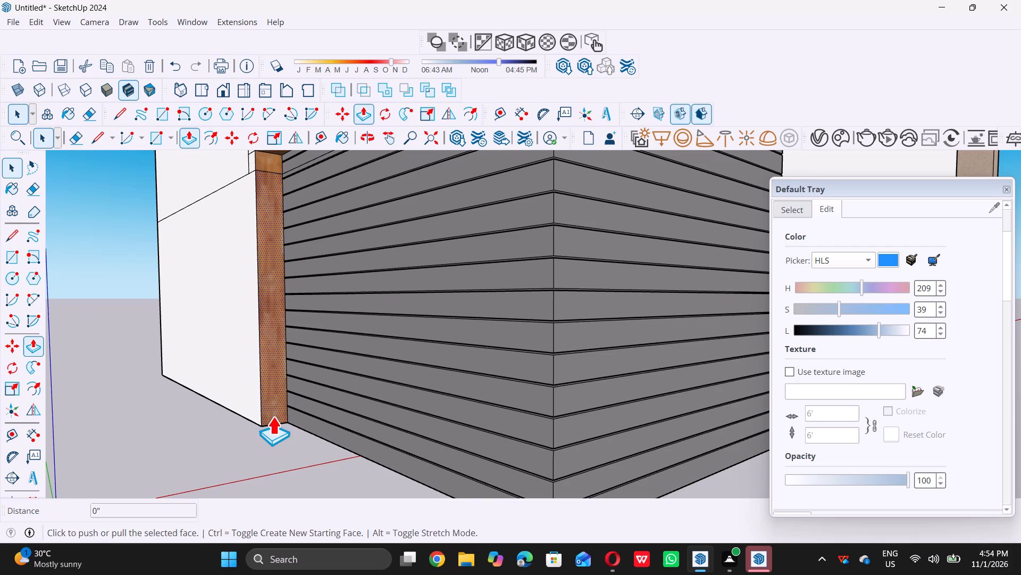
{"action": "double_click", "coordinate": [272, 415]}
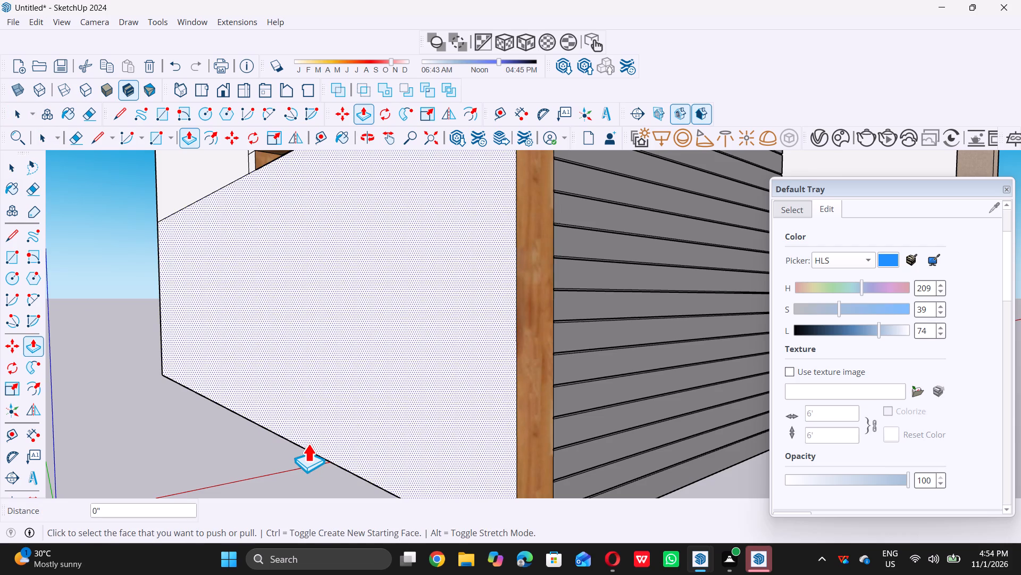
{"action": "key", "text": "space"}
{"action": "double_click", "coordinate": [200, 431]}
Push/pull the small recessed wooden piece above the outer strip forward by the same distance, closing the gap under the upper wooden frame.
{"action": "scroll", "coordinate": [186, 430], "scroll_direction": "down", "scroll_amount": 11}
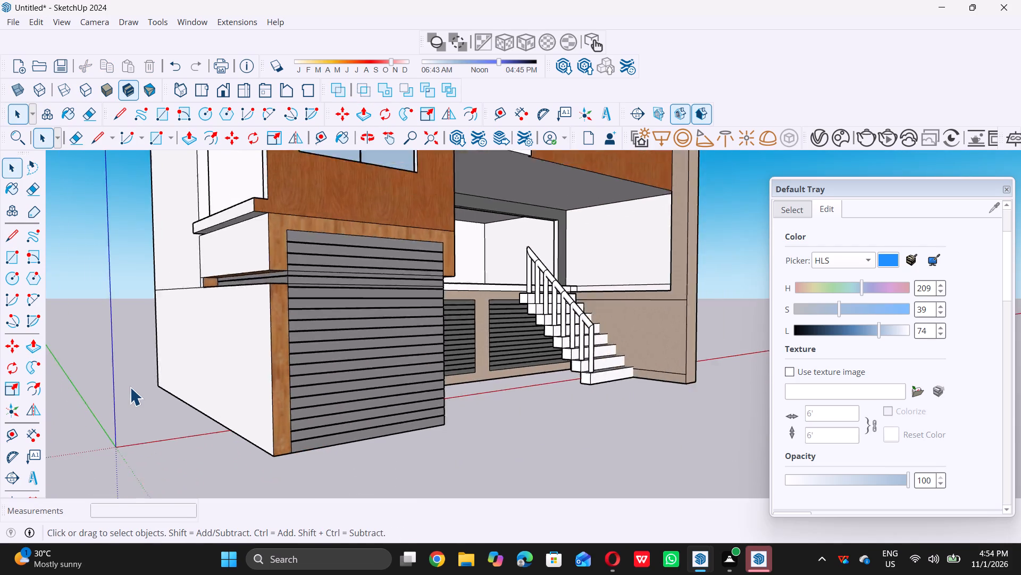
{"action": "scroll", "coordinate": [130, 387], "scroll_direction": "down", "scroll_amount": 7}
{"action": "middle_click_drag", "start_coordinate": [331, 441], "coordinate": [200, 414]}
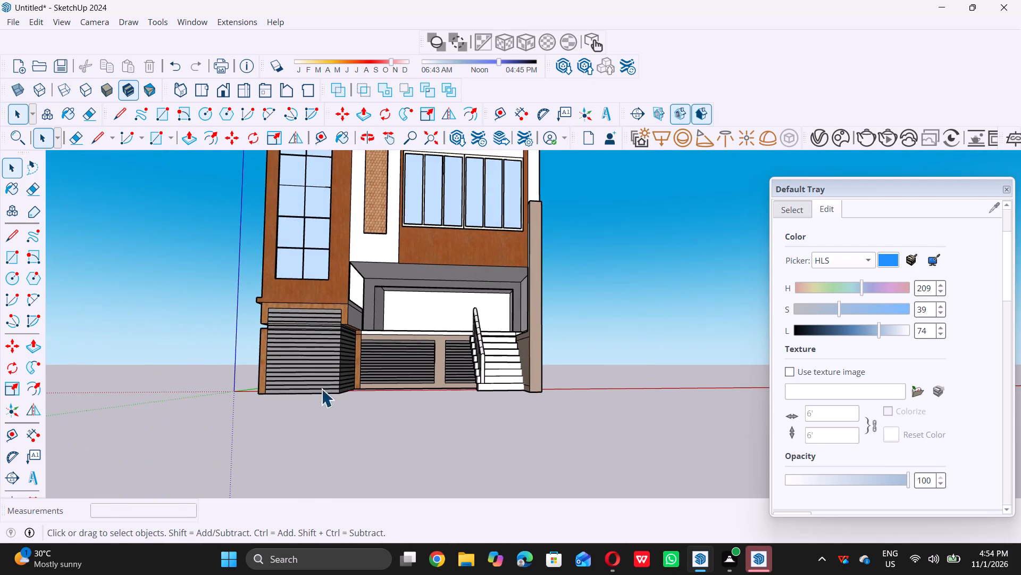
{"action": "scroll", "coordinate": [367, 323], "scroll_direction": "up", "scroll_amount": 5}
{"action": "scroll", "coordinate": [313, 345], "scroll_direction": "up", "scroll_amount": 5}
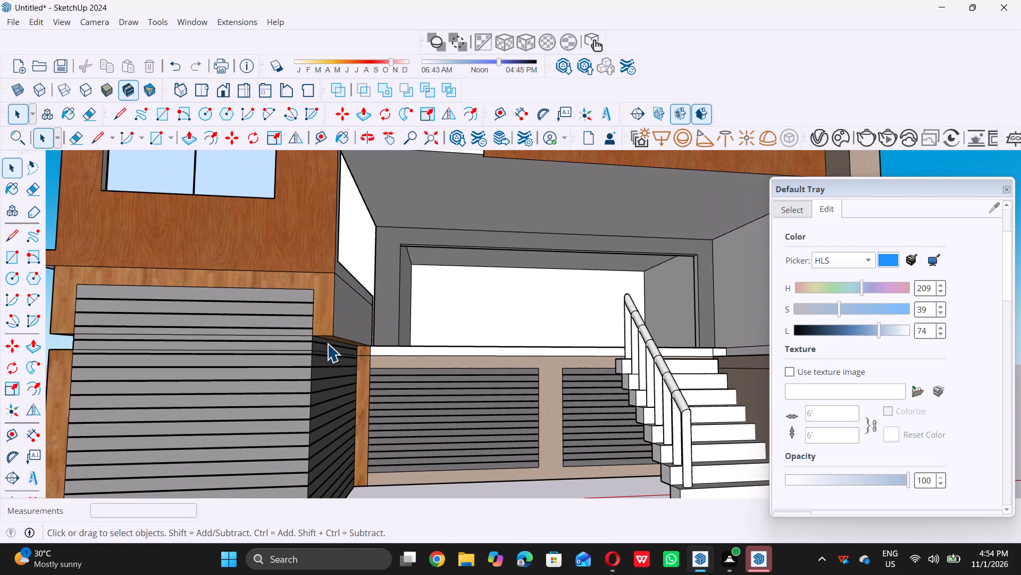
{"action": "scroll", "coordinate": [327, 343], "scroll_direction": "up", "scroll_amount": 1}
{"action": "scroll", "coordinate": [329, 343], "scroll_direction": "down", "scroll_amount": 4}
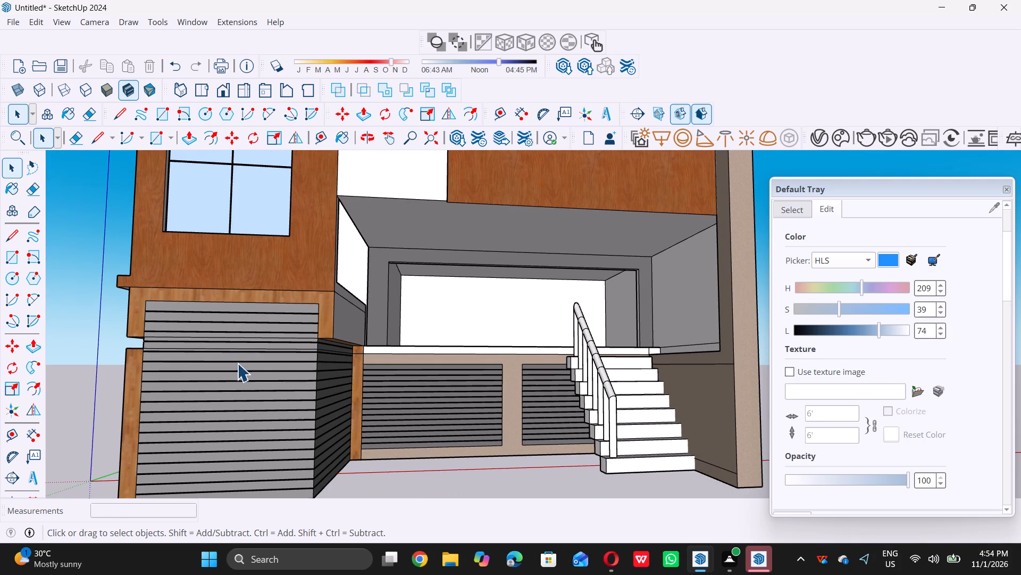
{"action": "middle_click_drag", "start_coordinate": [115, 358], "coordinate": [246, 397]}
{"action": "scroll", "coordinate": [241, 390], "scroll_direction": "down", "scroll_amount": 2}
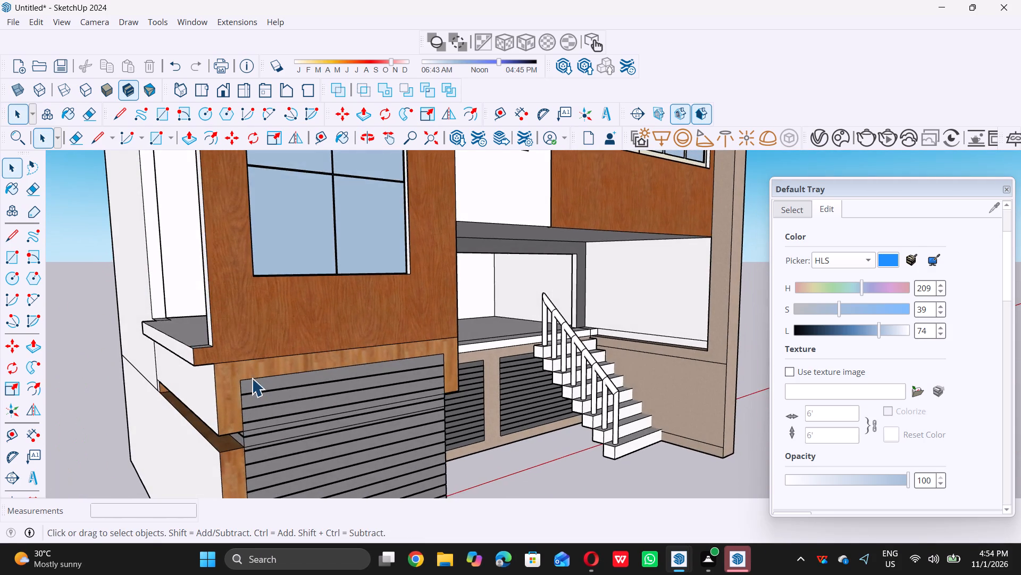
{"action": "scroll", "coordinate": [252, 378], "scroll_direction": "down", "scroll_amount": 7}
{"action": "middle_click_drag", "start_coordinate": [233, 426], "coordinate": [253, 378]}
{"action": "scroll", "coordinate": [213, 362], "scroll_direction": "up", "scroll_amount": 6}
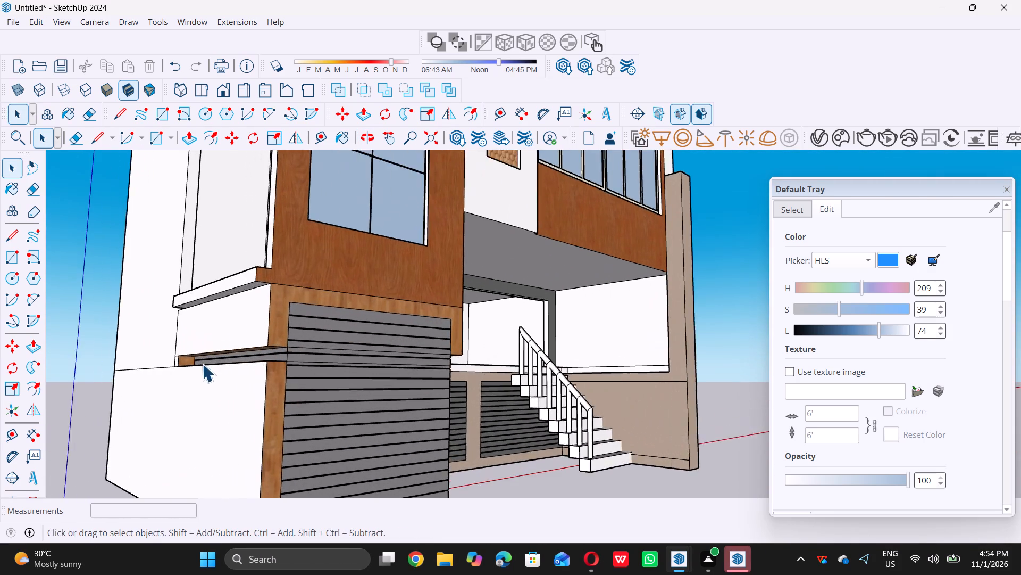
{"action": "scroll", "coordinate": [192, 367], "scroll_direction": "up", "scroll_amount": 19}
{"action": "double_click", "coordinate": [181, 359]}
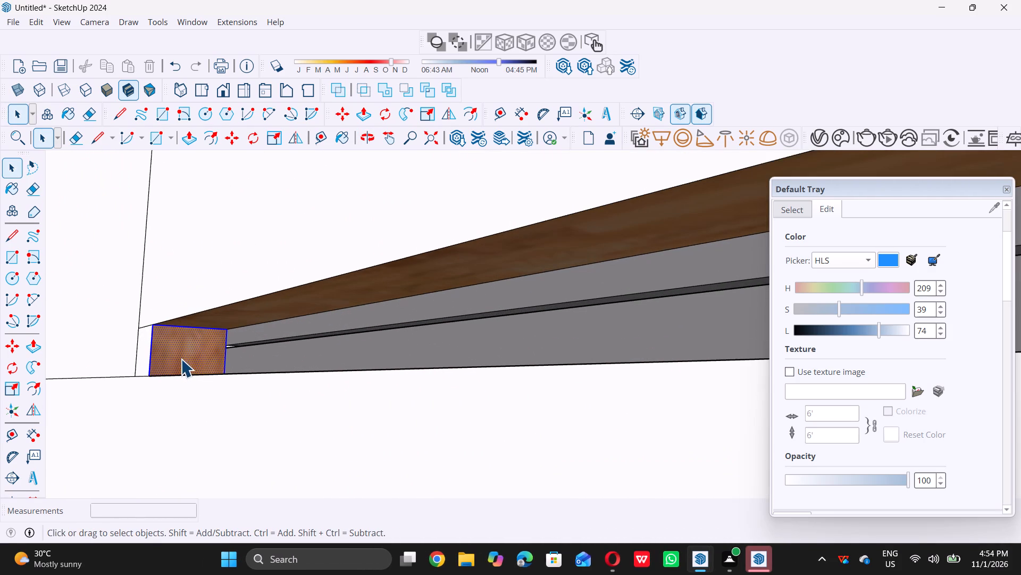
{"action": "key", "text": "p"}
{"action": "double_click", "coordinate": [191, 364]}
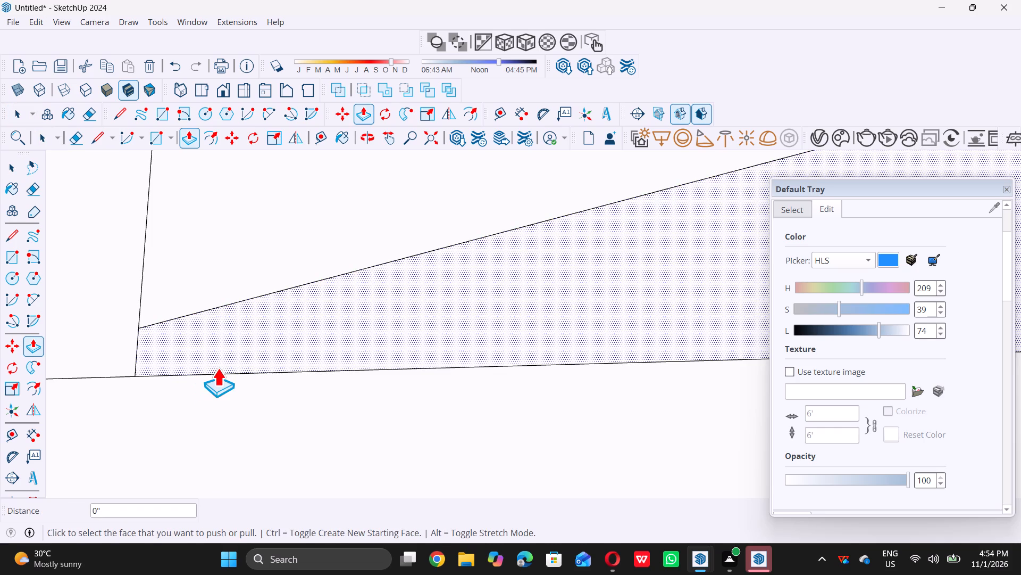
{"action": "key", "text": "space"}
Push/pull the small wooden piece atop the recessed strip on the block's stair-facing side forward by the same distance.
{"action": "scroll", "coordinate": [217, 368], "scroll_direction": "down", "scroll_amount": 14}
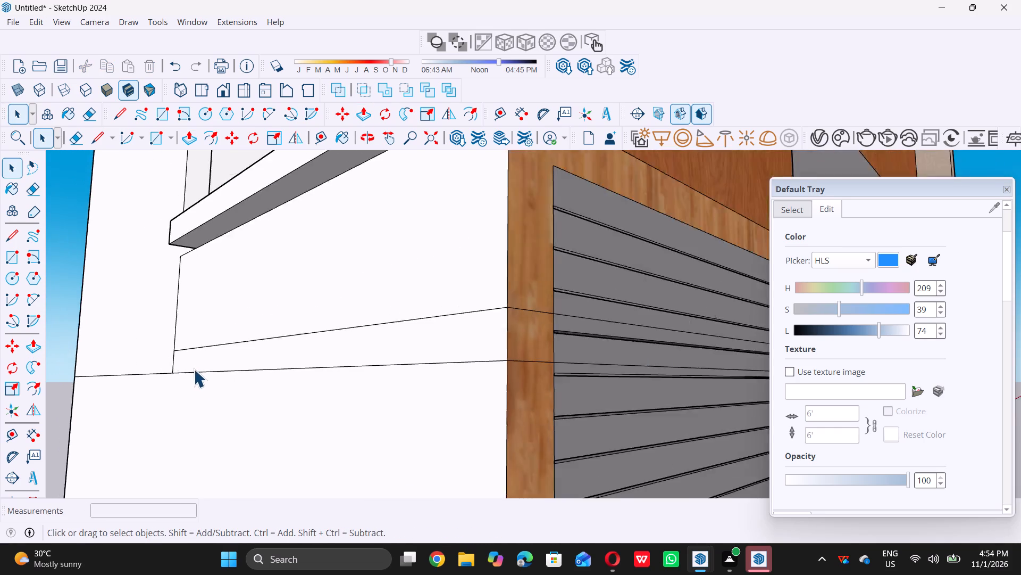
{"action": "scroll", "coordinate": [194, 369], "scroll_direction": "down", "scroll_amount": 11}
{"action": "middle_click_drag", "start_coordinate": [349, 413], "coordinate": [123, 409]}
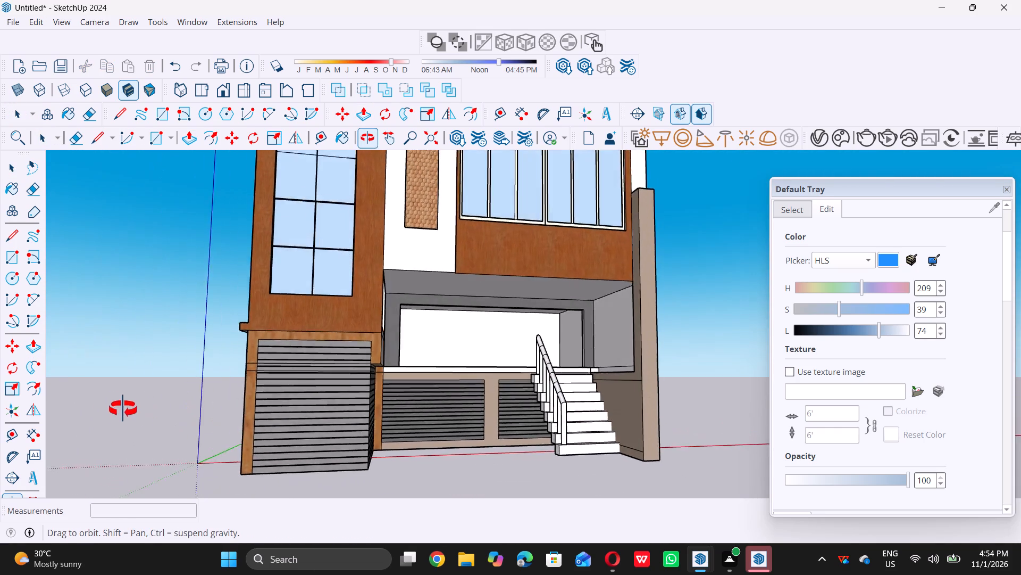
{"action": "middle_click_drag", "start_coordinate": [123, 409], "coordinate": [109, 406]}
{"action": "scroll", "coordinate": [434, 412], "scroll_direction": "up", "scroll_amount": 9}
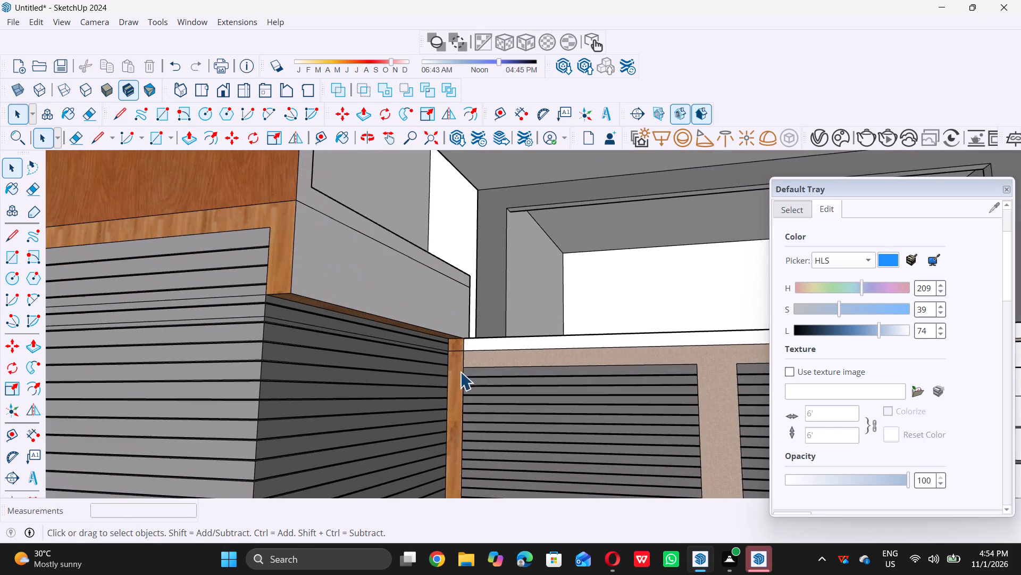
{"action": "scroll", "coordinate": [466, 344], "scroll_direction": "up", "scroll_amount": 8}
{"action": "double_click", "coordinate": [456, 343]}
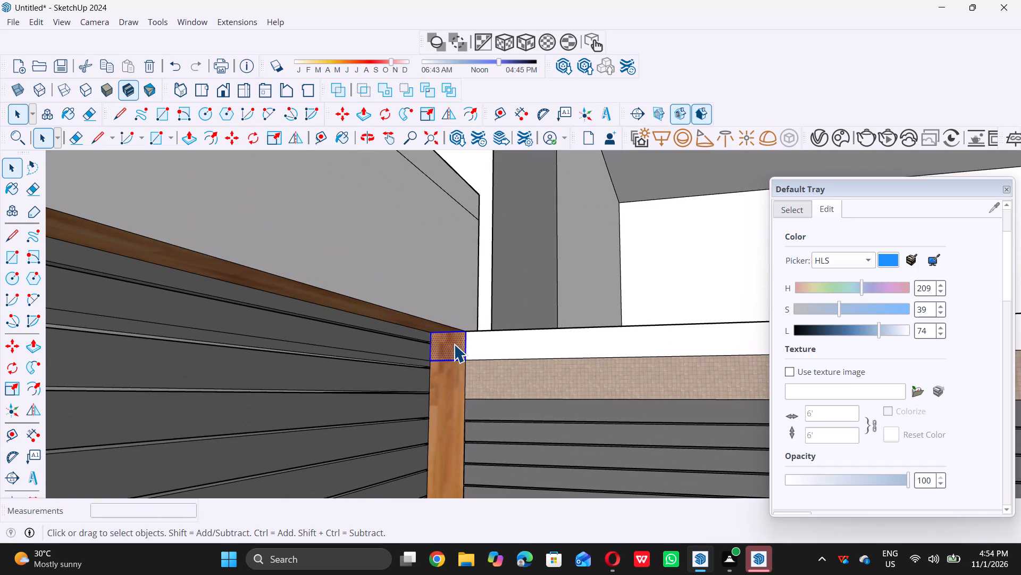
{"action": "key", "text": "p"}
{"action": "double_click", "coordinate": [451, 341]}
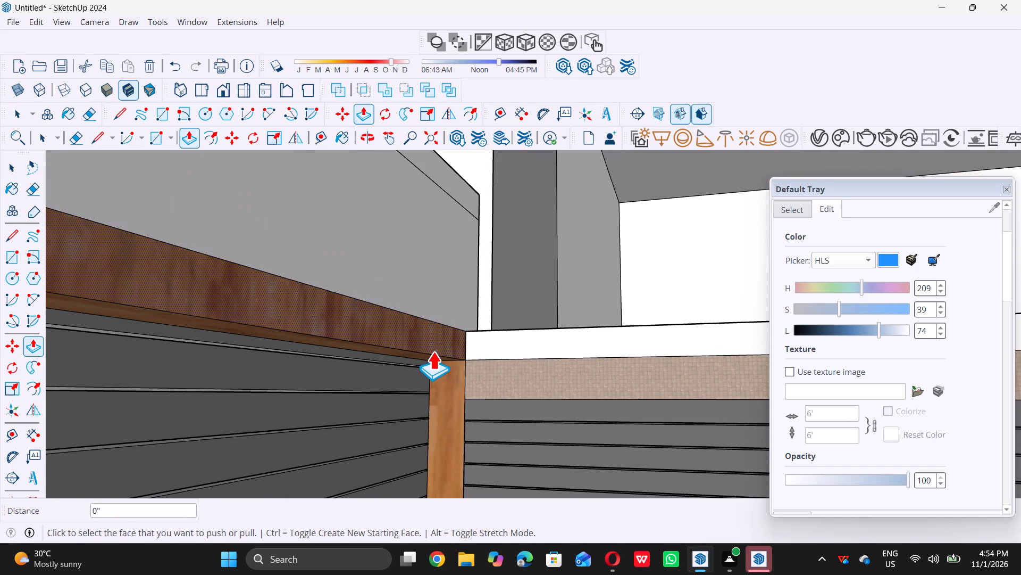
{"action": "key", "text": "space"}
Push/pull the tall recessed wooden strip on the block's stair-facing side forward 15' 2 11/16", flush with the block's front face.
{"action": "double_click", "coordinate": [444, 391]}
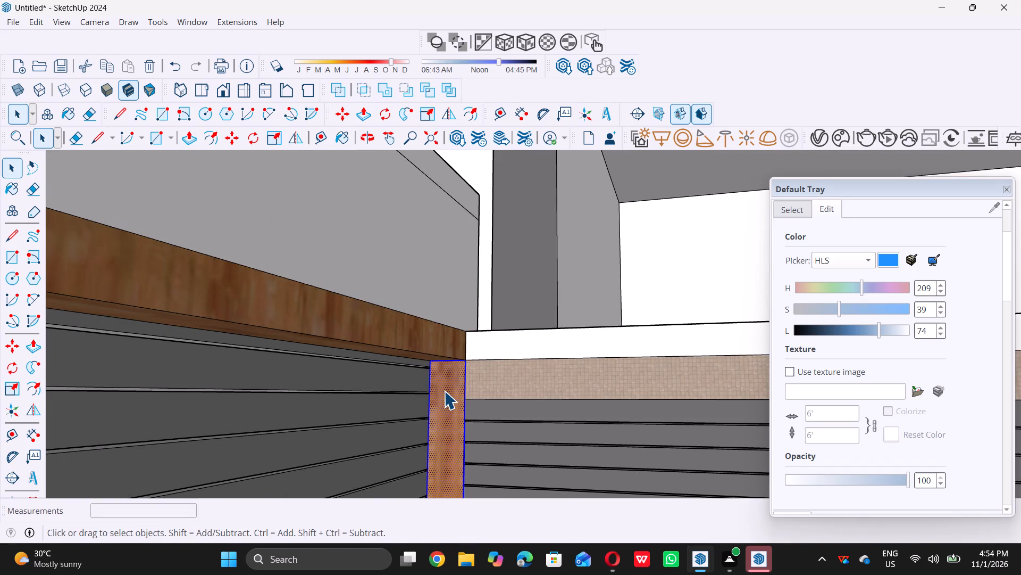
{"action": "key", "text": "p"}
{"action": "double_click", "coordinate": [444, 391]}
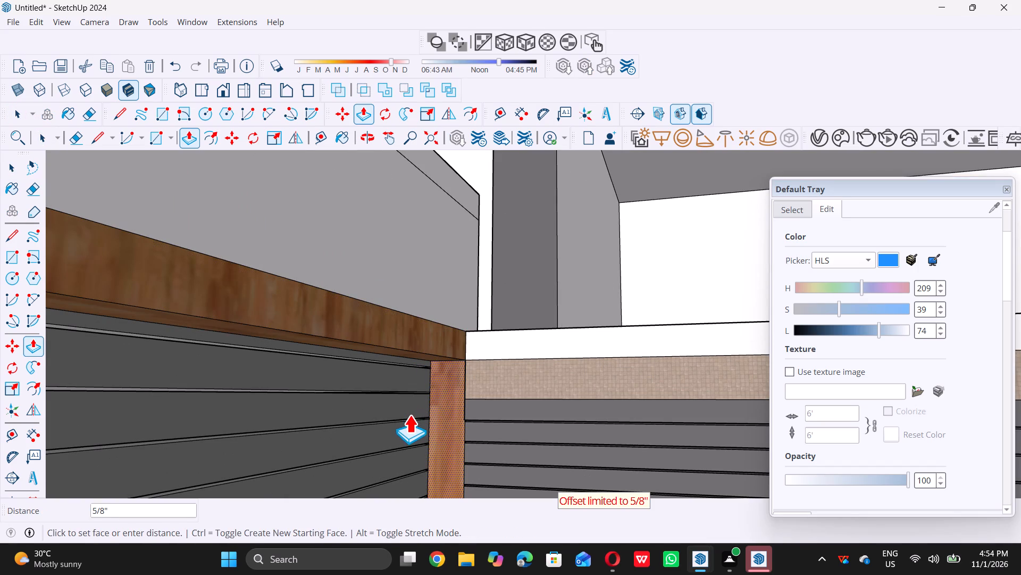
{"action": "double_click", "coordinate": [445, 411]}
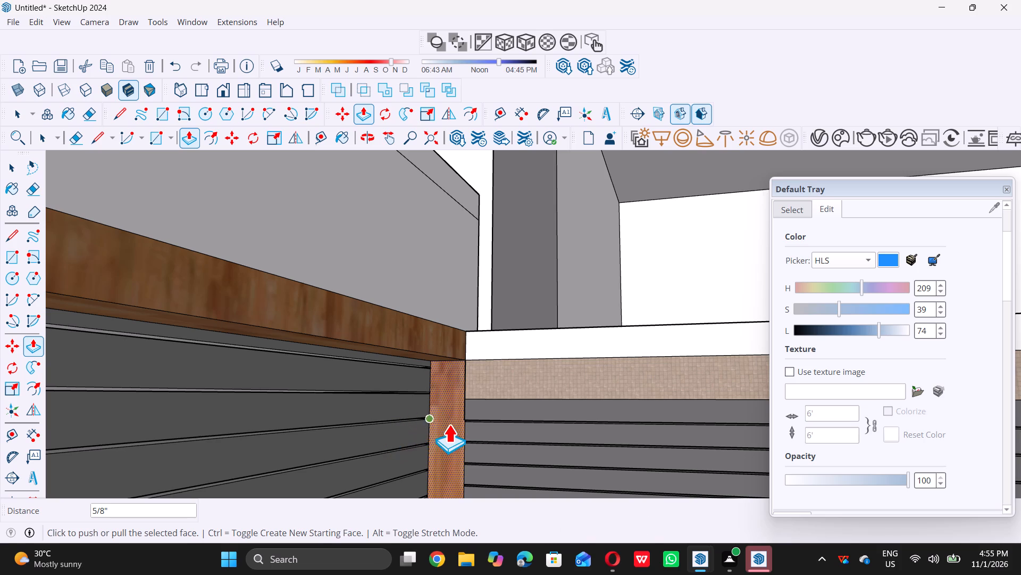
{"action": "triple_click", "coordinate": [450, 424]}
{"action": "scroll", "coordinate": [404, 433], "scroll_direction": "down", "scroll_amount": 15}
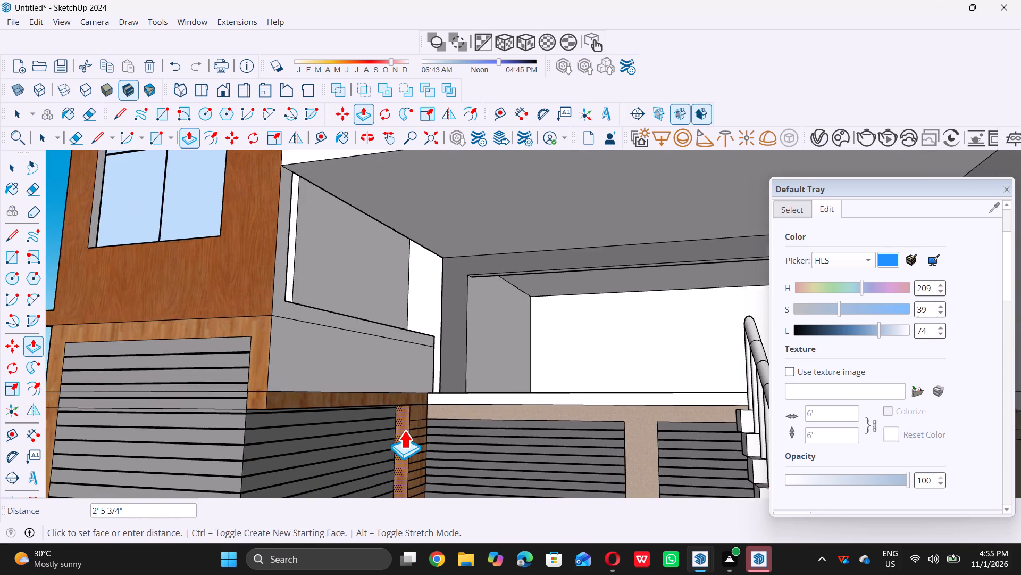
{"action": "scroll", "coordinate": [404, 430], "scroll_direction": "down", "scroll_amount": 3}
{"action": "double_click", "coordinate": [310, 415]}
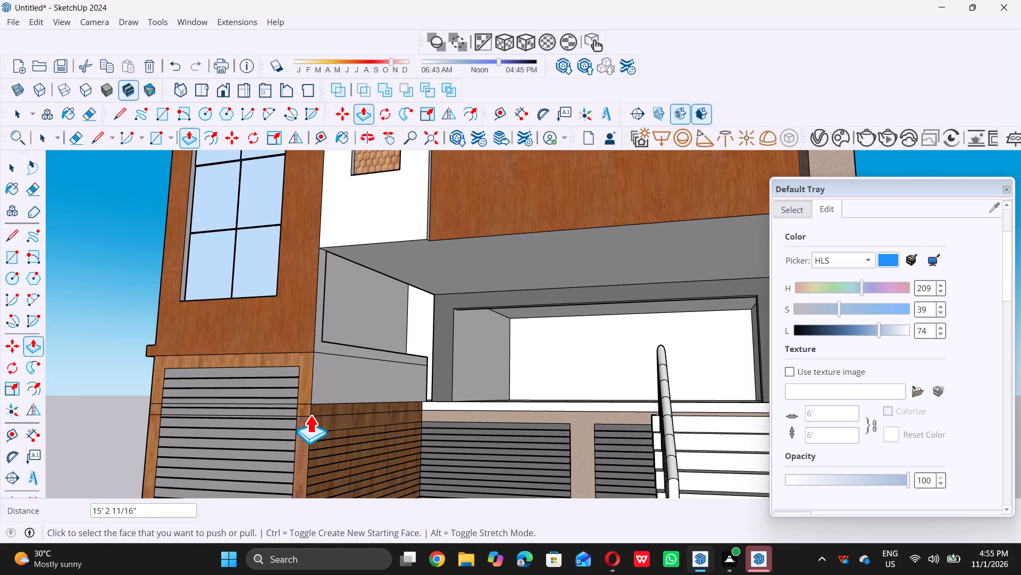
{"action": "key", "text": "space"}
Examine the wood-framed slatted base block, entrance recess and whole front facade from several angles and distances.
{"action": "scroll", "coordinate": [313, 416], "scroll_direction": "down", "scroll_amount": 6}
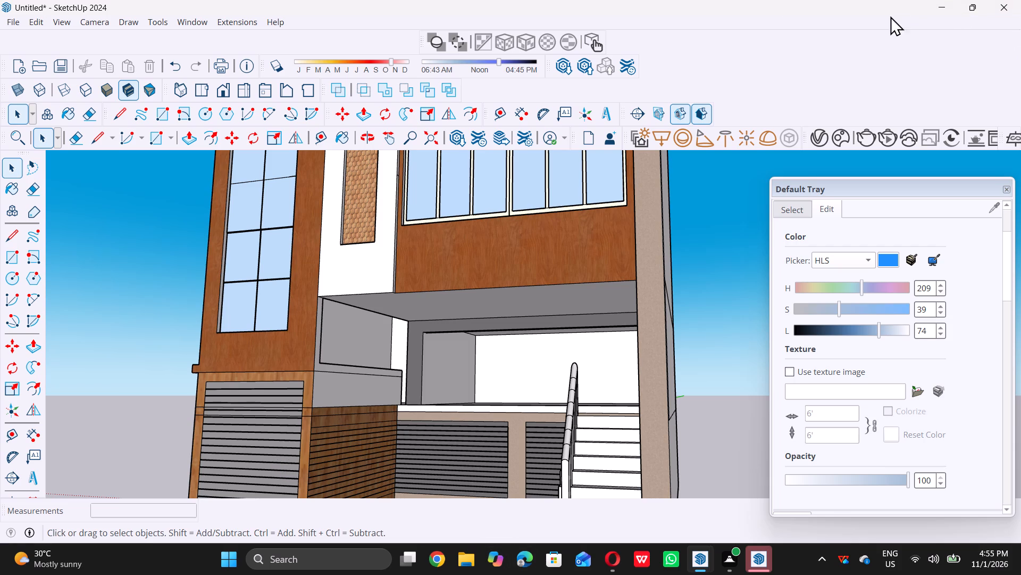
{"action": "scroll", "coordinate": [771, 161], "scroll_direction": "down", "scroll_amount": 10}
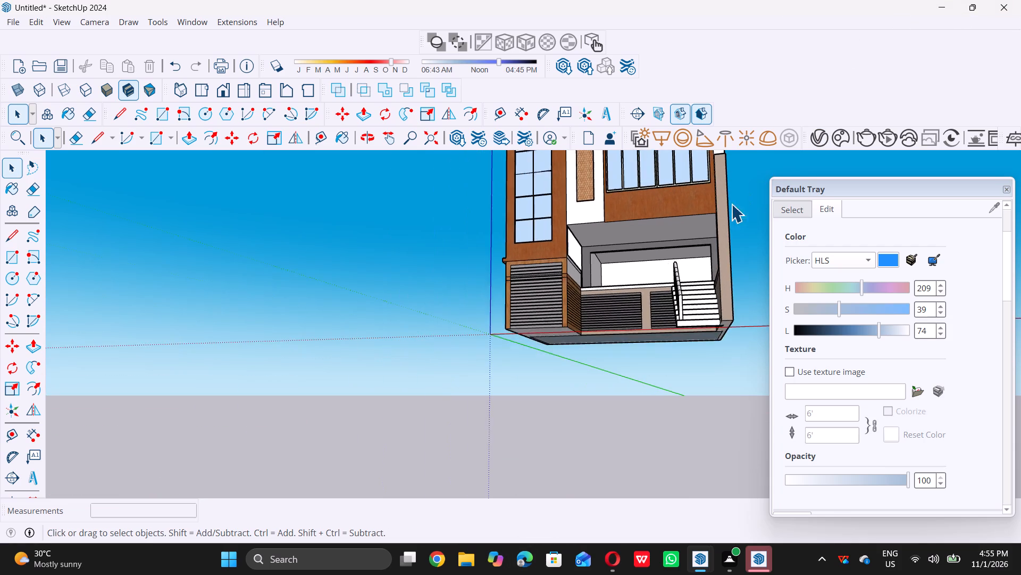
{"action": "scroll", "coordinate": [704, 215], "scroll_direction": "down", "scroll_amount": 5}
{"action": "scroll", "coordinate": [590, 279], "scroll_direction": "down", "scroll_amount": 5}
{"action": "middle_click_drag", "start_coordinate": [606, 278], "coordinate": [630, 364]}
{"action": "scroll", "coordinate": [630, 364], "scroll_direction": "down", "scroll_amount": 2}
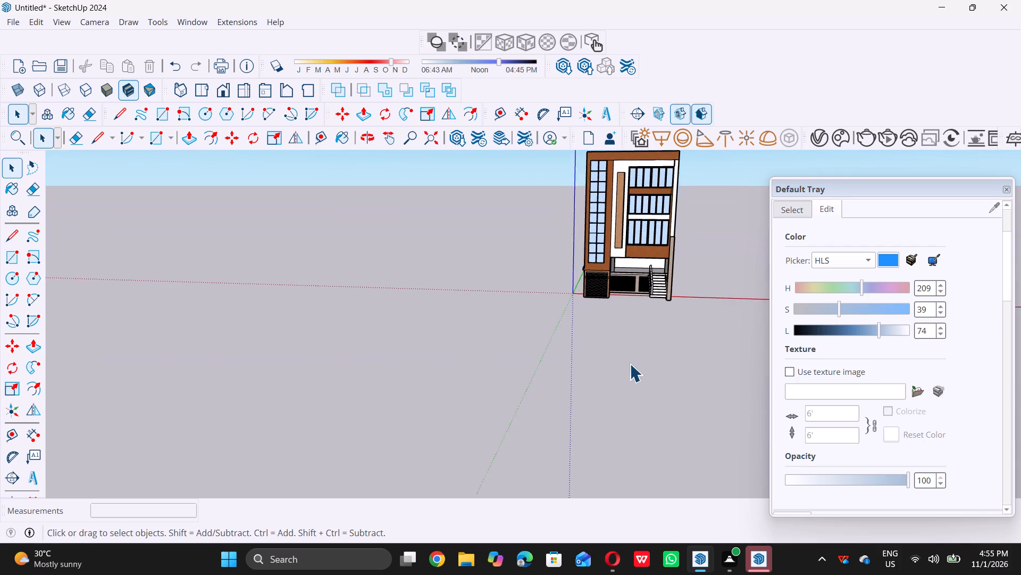
{"action": "scroll", "coordinate": [630, 364], "scroll_direction": "down", "scroll_amount": 2}
{"action": "scroll", "coordinate": [650, 317], "scroll_direction": "up", "scroll_amount": 7}
{"action": "scroll", "coordinate": [662, 271], "scroll_direction": "up", "scroll_amount": 6}
{"action": "scroll", "coordinate": [602, 328], "scroll_direction": "down", "scroll_amount": 11}
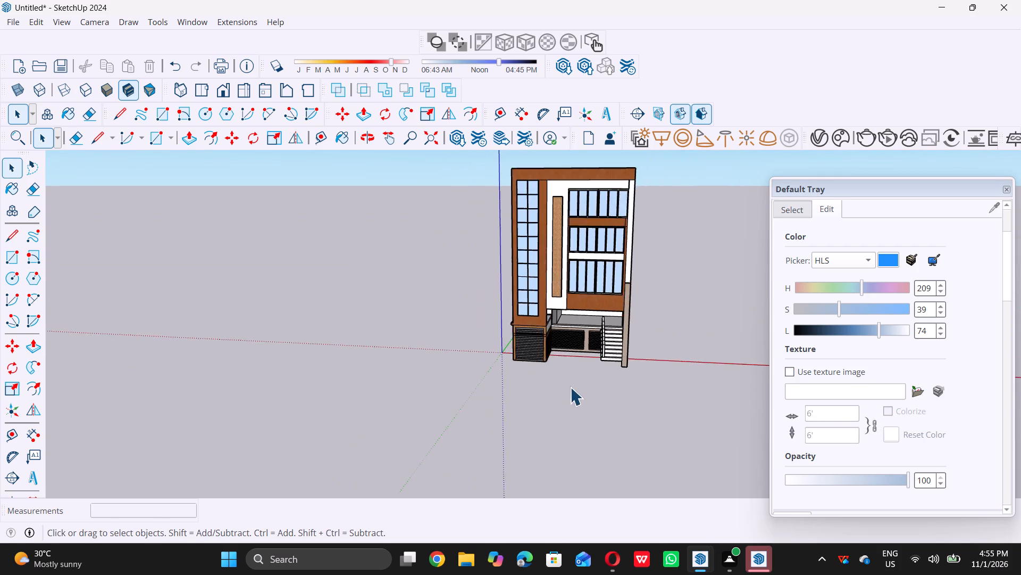
{"action": "scroll", "coordinate": [613, 294], "scroll_direction": "up", "scroll_amount": 6}
{"action": "scroll", "coordinate": [633, 253], "scroll_direction": "up", "scroll_amount": 6}
{"action": "scroll", "coordinate": [559, 347], "scroll_direction": "down", "scroll_amount": 6}
{"action": "middle_click_drag", "start_coordinate": [554, 384], "coordinate": [589, 363]}
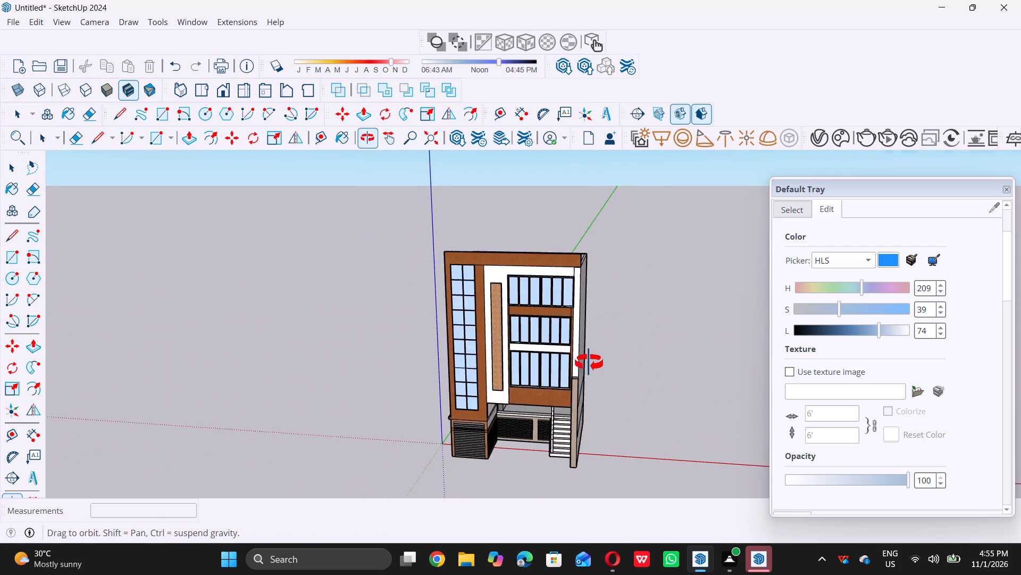
{"action": "middle_click_drag", "start_coordinate": [589, 363], "coordinate": [596, 350]}
{"action": "scroll", "coordinate": [568, 404], "scroll_direction": "up", "scroll_amount": 8}
{"action": "scroll", "coordinate": [551, 385], "scroll_direction": "down", "scroll_amount": 7}
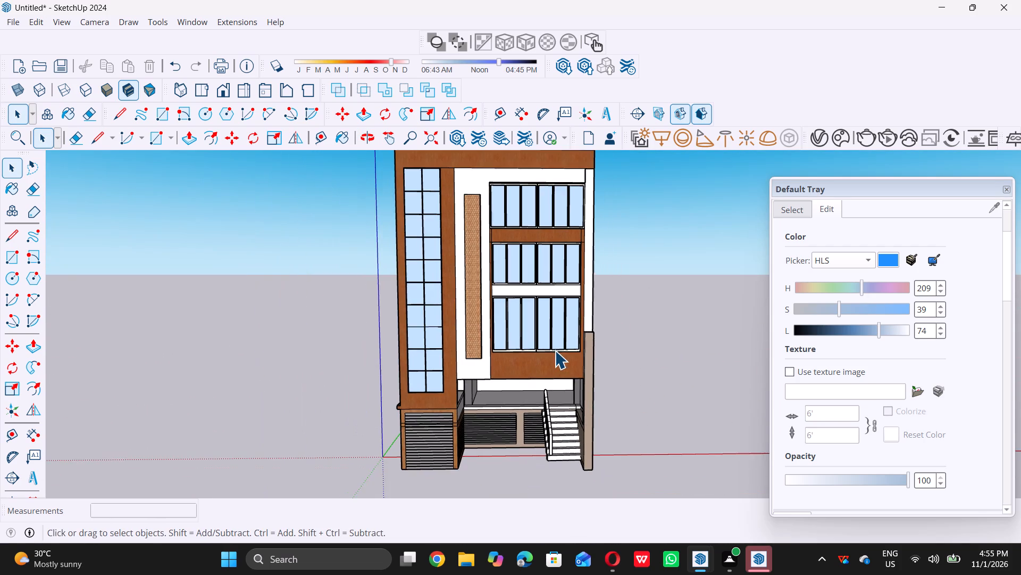
{"action": "middle_click_drag", "start_coordinate": [554, 350], "coordinate": [564, 300]}
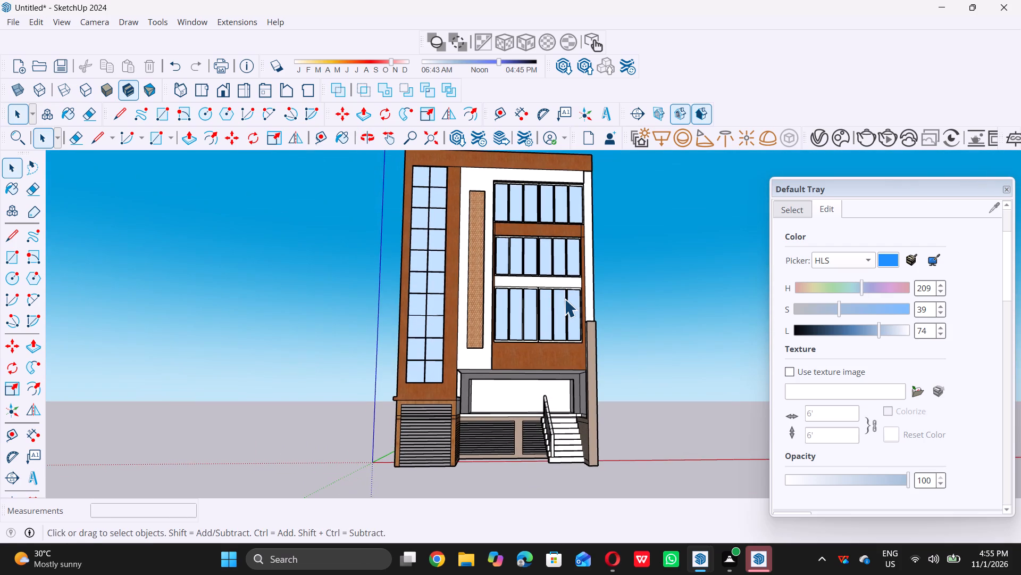
{"action": "scroll", "coordinate": [518, 389], "scroll_direction": "up", "scroll_amount": 11}
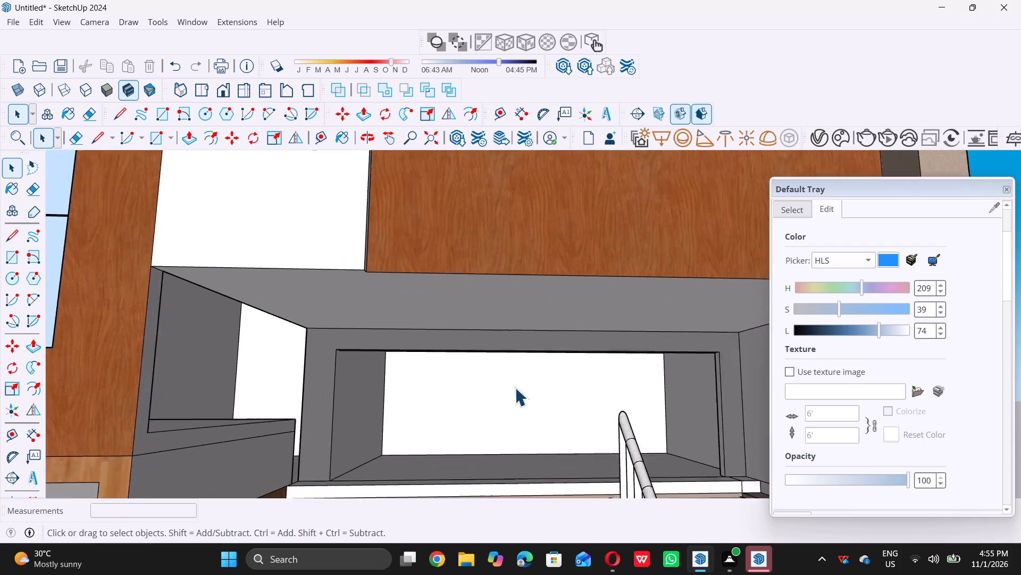
{"action": "scroll", "coordinate": [505, 384], "scroll_direction": "down", "scroll_amount": 6}
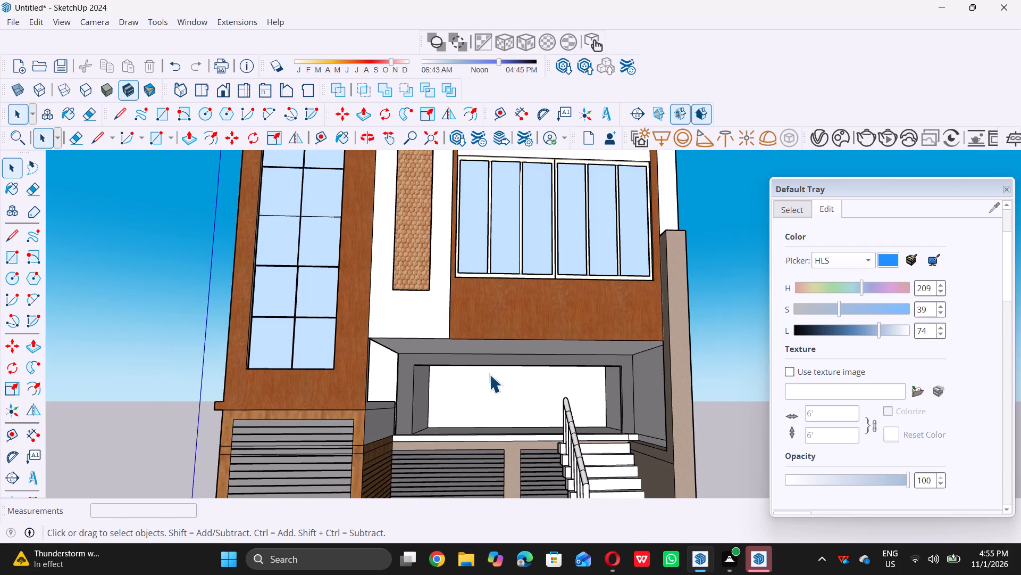
{"action": "scroll", "coordinate": [481, 381], "scroll_direction": "down", "scroll_amount": 10}
{"action": "middle_click_drag", "start_coordinate": [502, 309], "coordinate": [489, 340]}
{"action": "scroll", "coordinate": [490, 339], "scroll_direction": "down", "scroll_amount": 1}
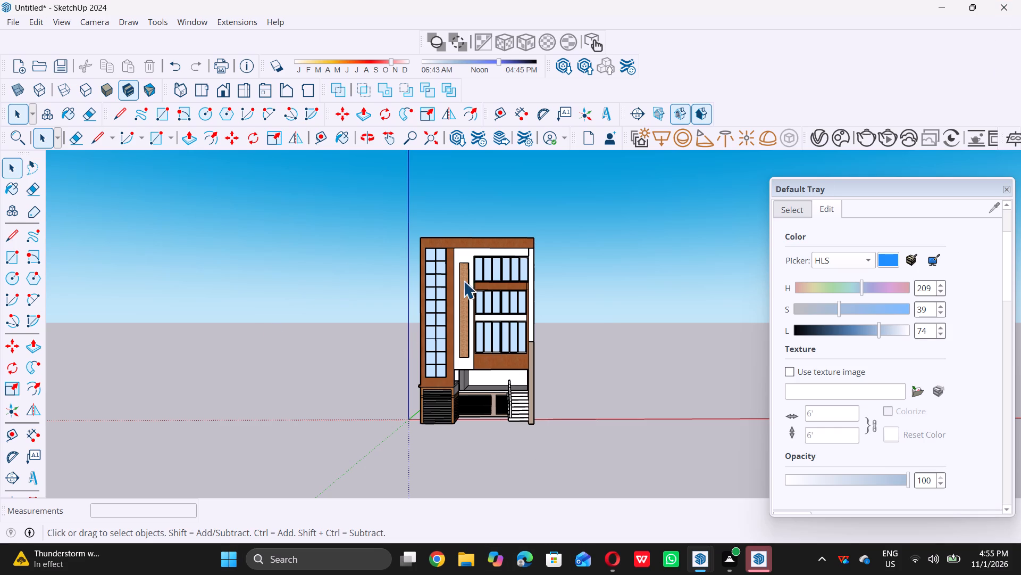
Examine the building's outer side wall and the open bay beside the tall glazing from several angles.
{"action": "scroll", "coordinate": [443, 286], "scroll_direction": "down", "scroll_amount": 3}
{"action": "middle_click_drag", "start_coordinate": [380, 311], "coordinate": [647, 428]}
{"action": "middle_click", "coordinate": [647, 428]}
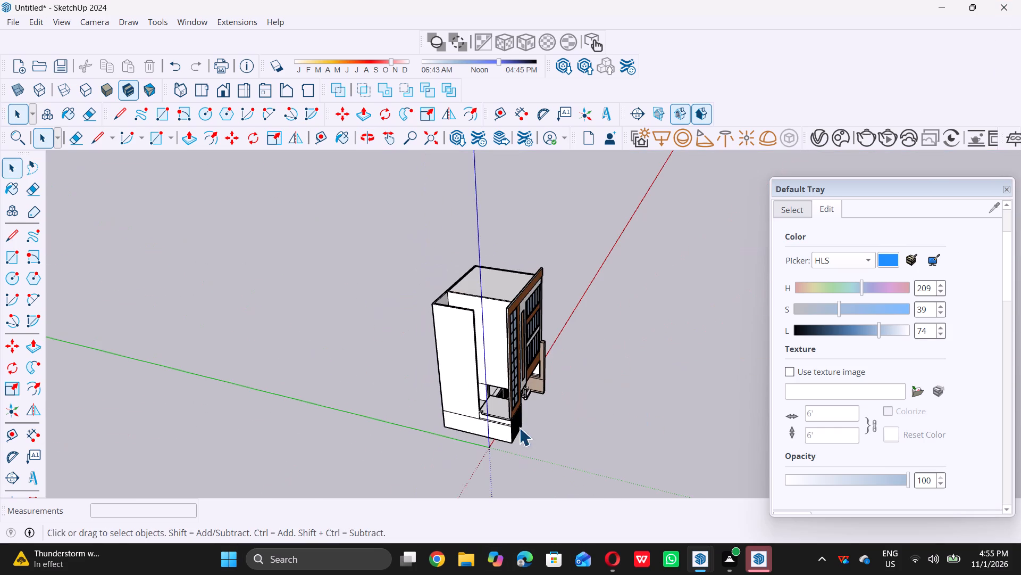
{"action": "middle_click_drag", "start_coordinate": [488, 375], "coordinate": [682, 399]}
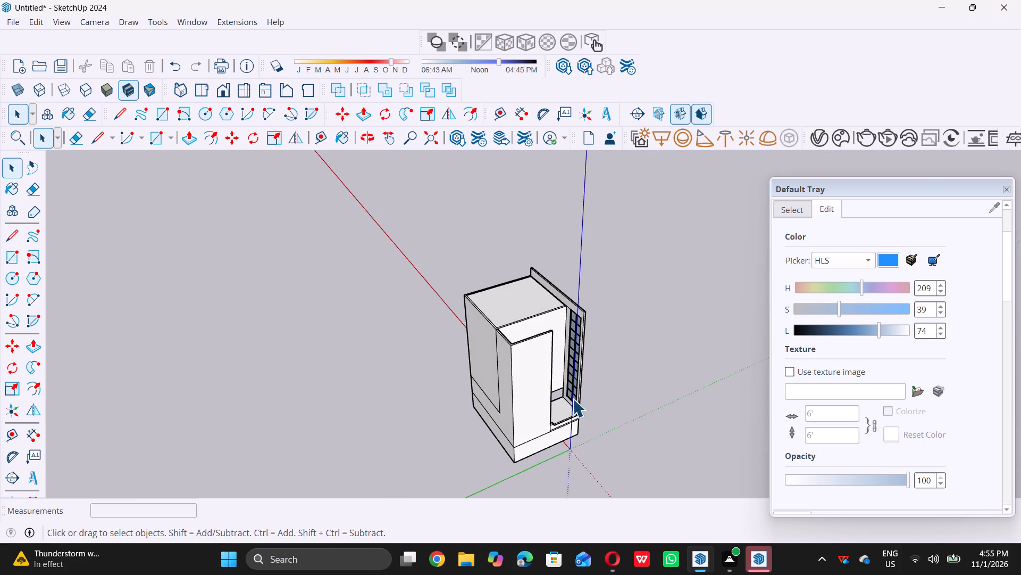
{"action": "scroll", "coordinate": [571, 392], "scroll_direction": "up", "scroll_amount": 16}
{"action": "scroll", "coordinate": [589, 447], "scroll_direction": "down", "scroll_amount": 5}
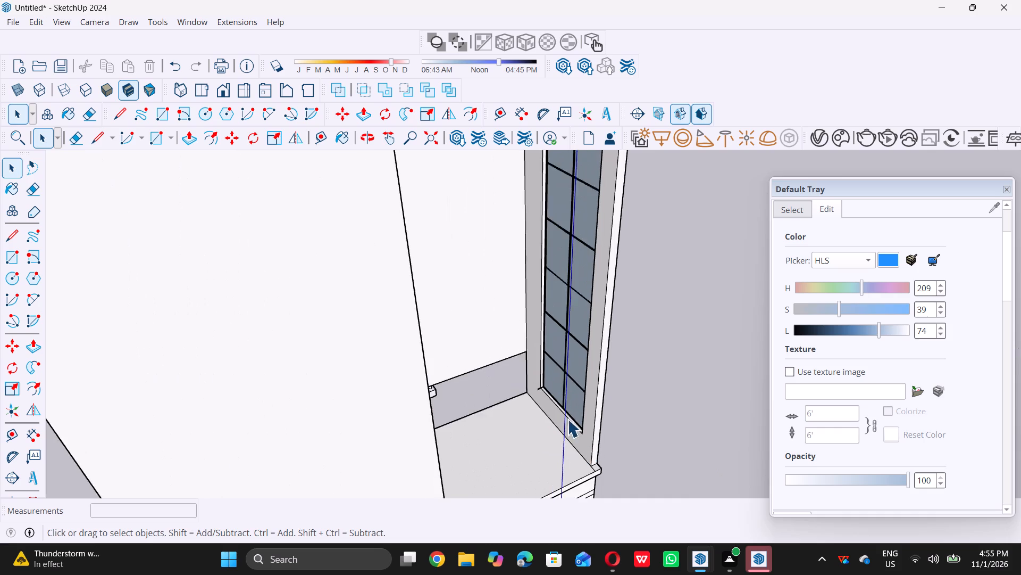
{"action": "scroll", "coordinate": [567, 419], "scroll_direction": "down", "scroll_amount": 6}
{"action": "middle_click_drag", "start_coordinate": [560, 442], "coordinate": [353, 462]}
{"action": "middle_click", "coordinate": [352, 462]}
{"action": "middle_click_drag", "start_coordinate": [346, 463], "coordinate": [244, 449]}
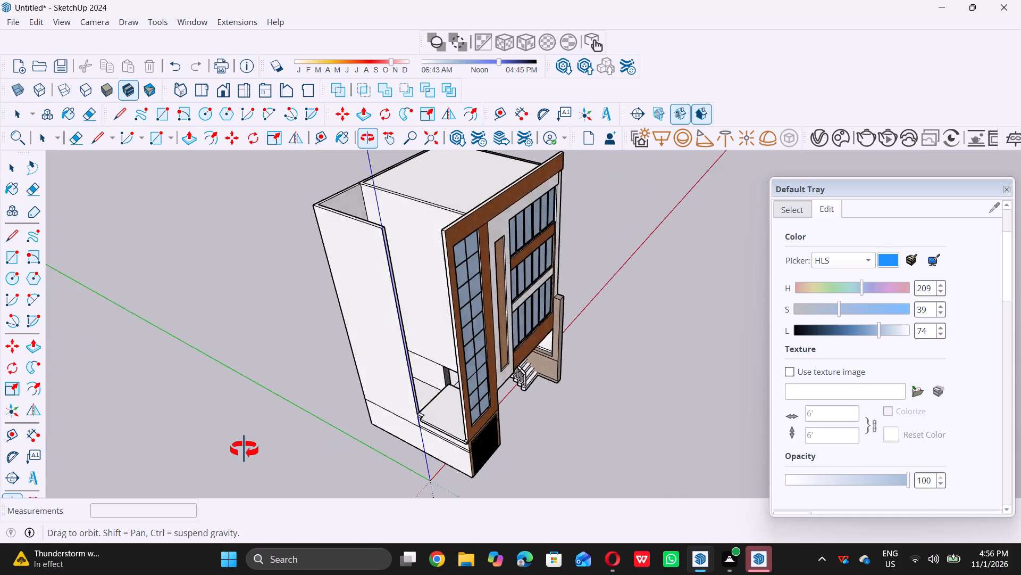
{"action": "middle_click_drag", "start_coordinate": [244, 449], "coordinate": [238, 447]}
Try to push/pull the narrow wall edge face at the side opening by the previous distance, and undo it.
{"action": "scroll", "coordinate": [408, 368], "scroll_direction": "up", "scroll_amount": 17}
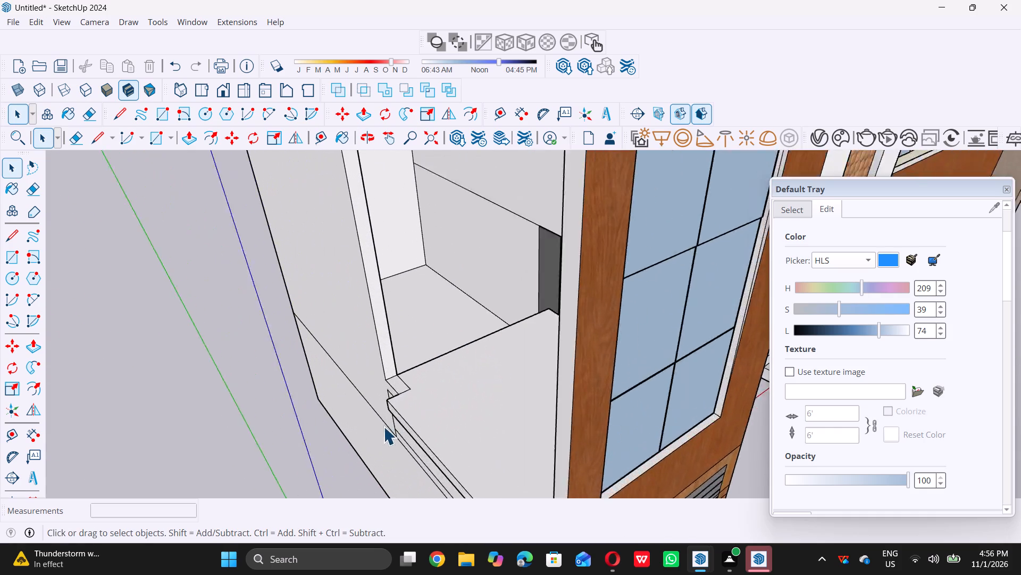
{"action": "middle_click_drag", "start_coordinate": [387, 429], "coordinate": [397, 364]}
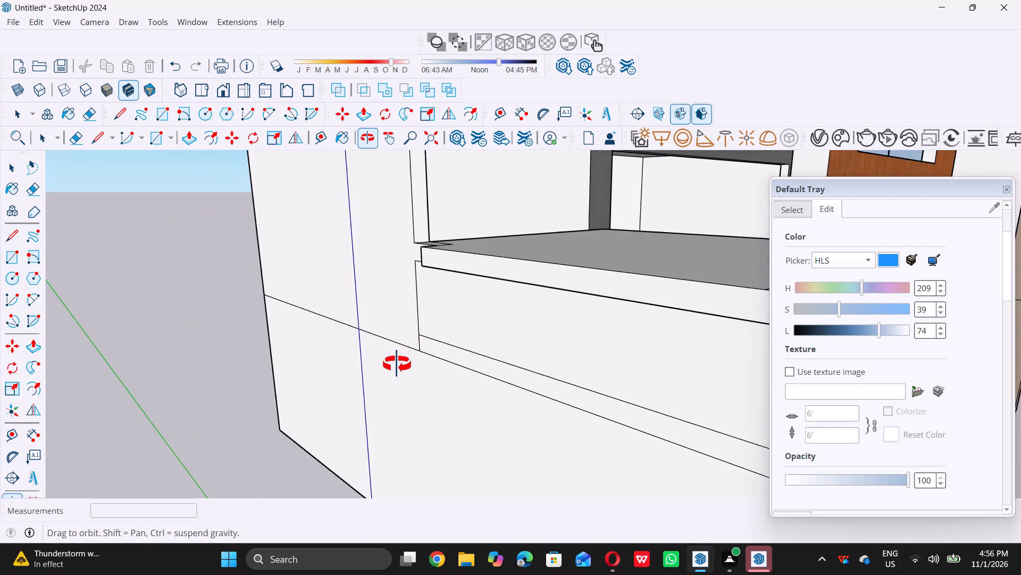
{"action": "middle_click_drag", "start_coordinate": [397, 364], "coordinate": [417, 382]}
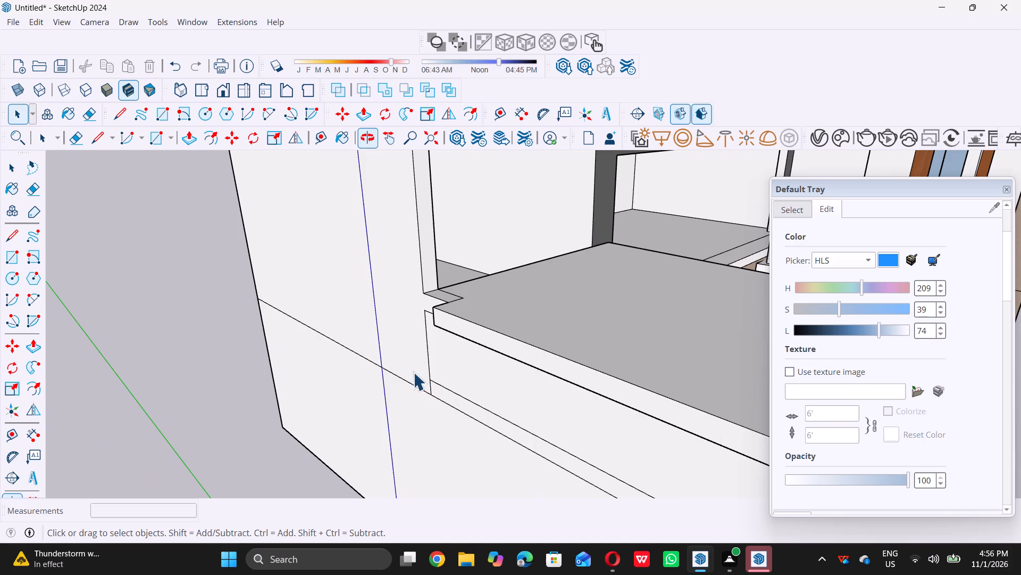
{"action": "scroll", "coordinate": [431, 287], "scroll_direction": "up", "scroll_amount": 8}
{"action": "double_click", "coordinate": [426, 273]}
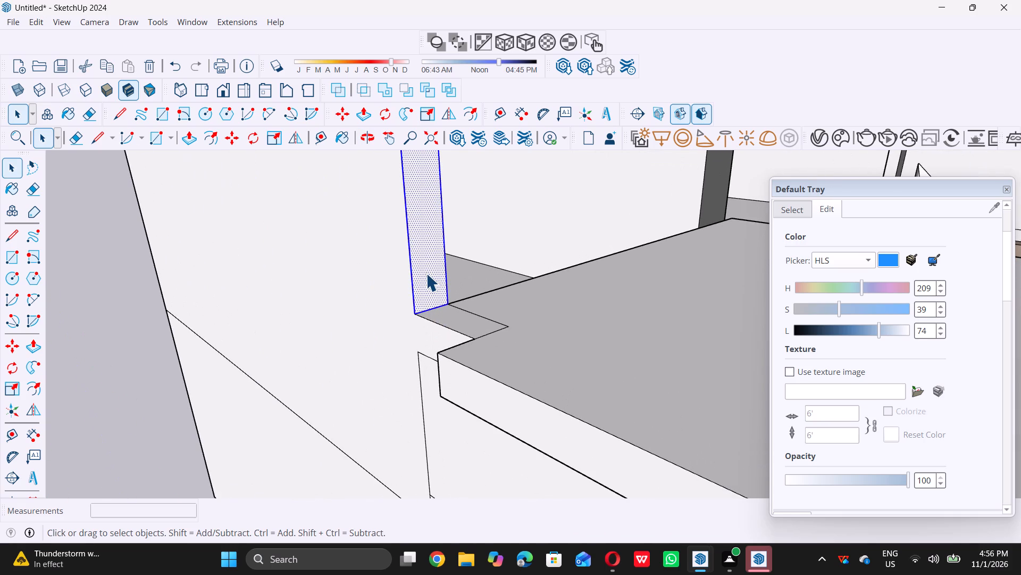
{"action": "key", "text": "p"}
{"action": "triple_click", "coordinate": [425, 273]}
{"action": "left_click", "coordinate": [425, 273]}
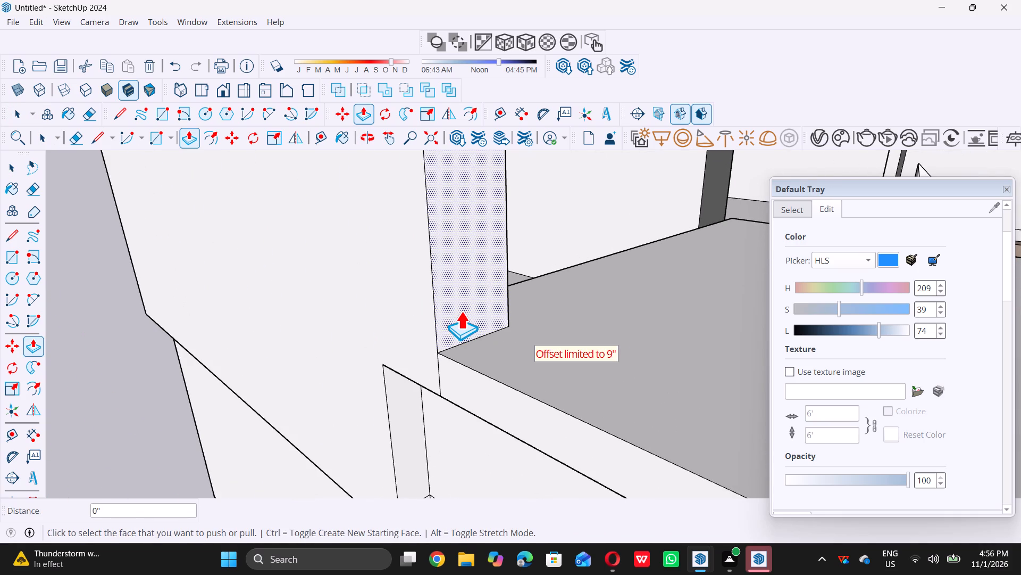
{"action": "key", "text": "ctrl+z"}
Push/pull the narrow wall edge face at the side opening forward 13' 7" up to the wooden front frame, closing the opening.
{"action": "double_click", "coordinate": [489, 289]}
{"action": "left_click", "coordinate": [495, 289]}
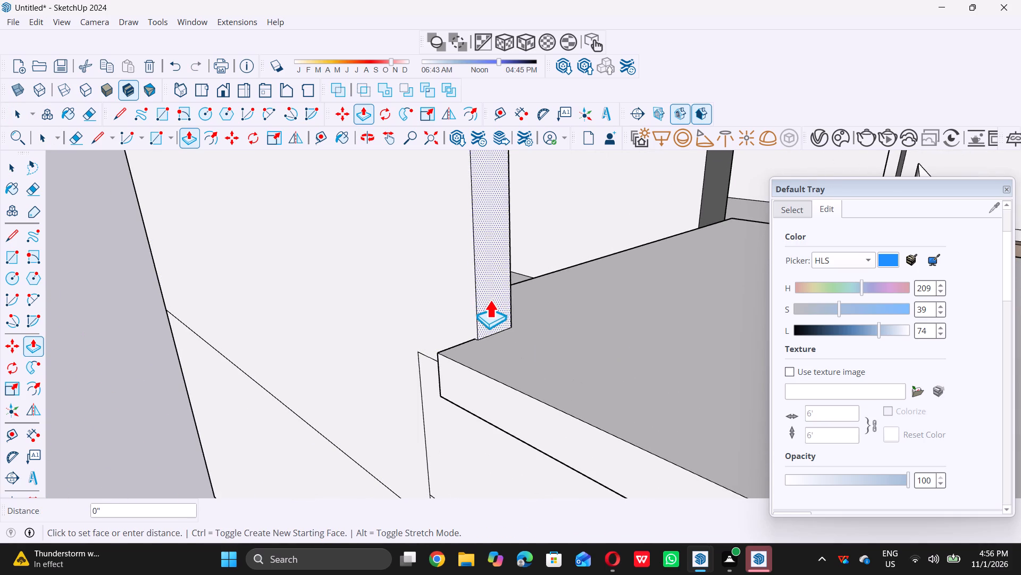
{"action": "scroll", "coordinate": [520, 341], "scroll_direction": "down", "scroll_amount": 13}
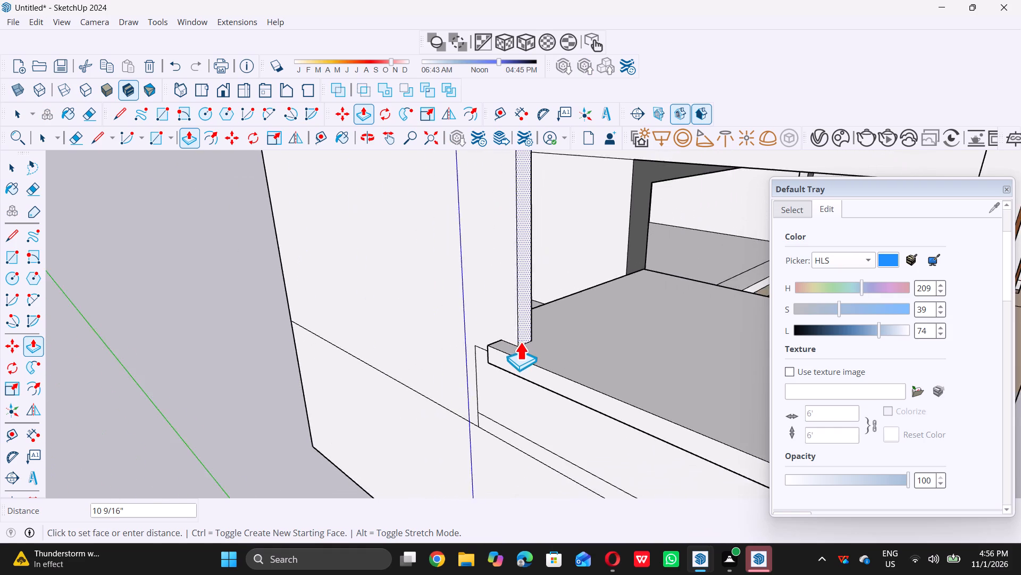
{"action": "scroll", "coordinate": [520, 342], "scroll_direction": "down", "scroll_amount": 11}
{"action": "scroll", "coordinate": [617, 366], "scroll_direction": "up", "scroll_amount": 3}
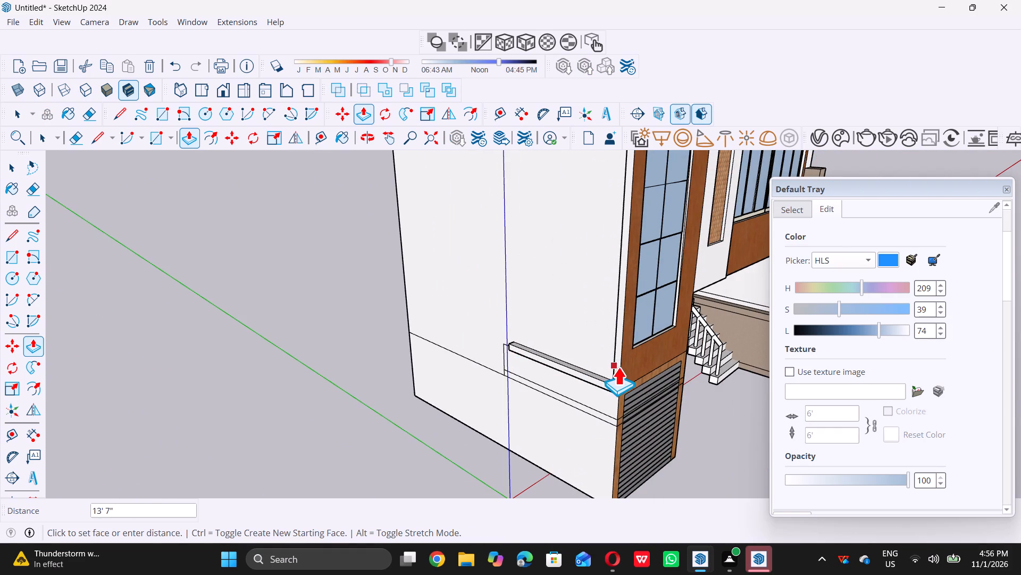
{"action": "double_click", "coordinate": [618, 367]}
{"action": "key", "text": "space"}
Draw a 9" vertical line on the front face, separating the projecting side ledge's end from the upper wooden frame.
{"action": "scroll", "coordinate": [616, 374], "scroll_direction": "down", "scroll_amount": 3}
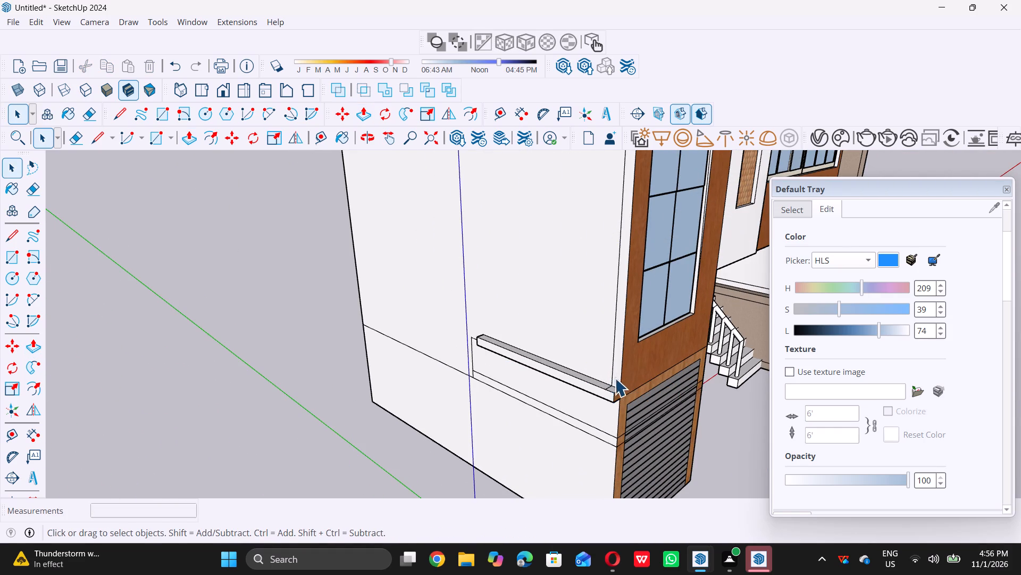
{"action": "scroll", "coordinate": [615, 378], "scroll_direction": "down", "scroll_amount": 18}
{"action": "middle_click_drag", "start_coordinate": [615, 414], "coordinate": [425, 370]}
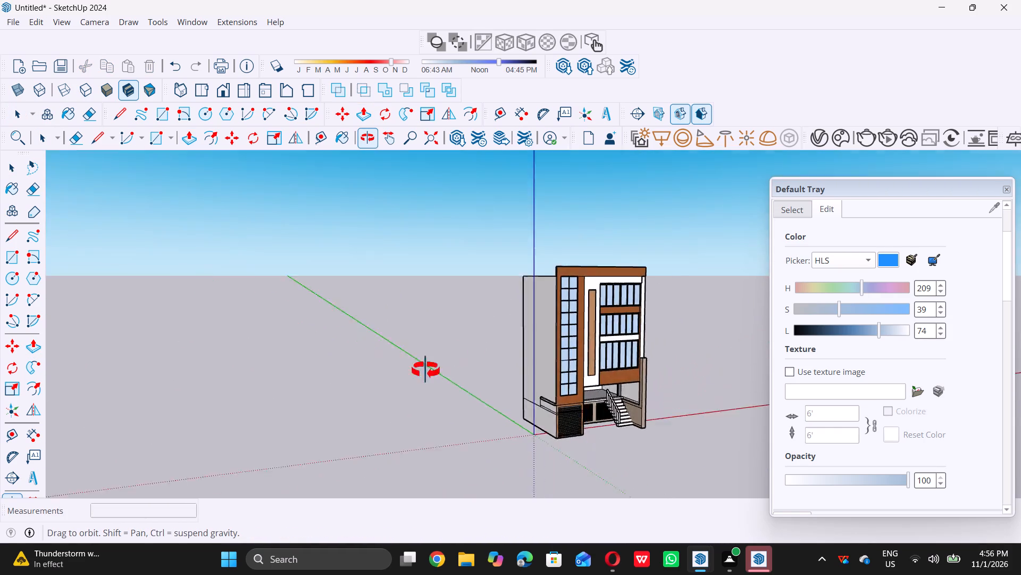
{"action": "middle_click_drag", "start_coordinate": [425, 370], "coordinate": [403, 374]}
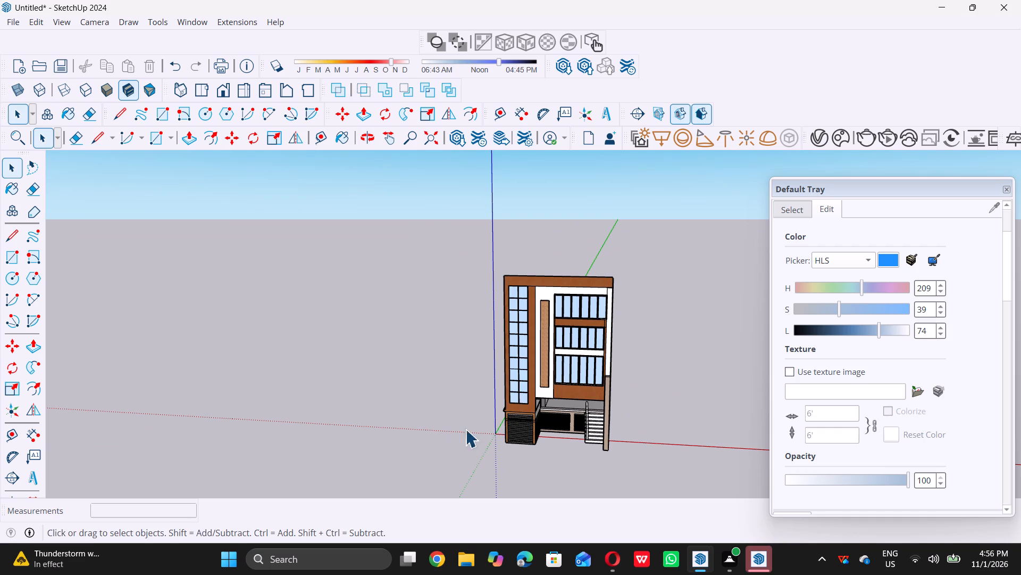
{"action": "scroll", "coordinate": [501, 413], "scroll_direction": "up", "scroll_amount": 6}
{"action": "middle_click_drag", "start_coordinate": [503, 413], "coordinate": [531, 382]}
{"action": "scroll", "coordinate": [512, 401], "scroll_direction": "up", "scroll_amount": 17}
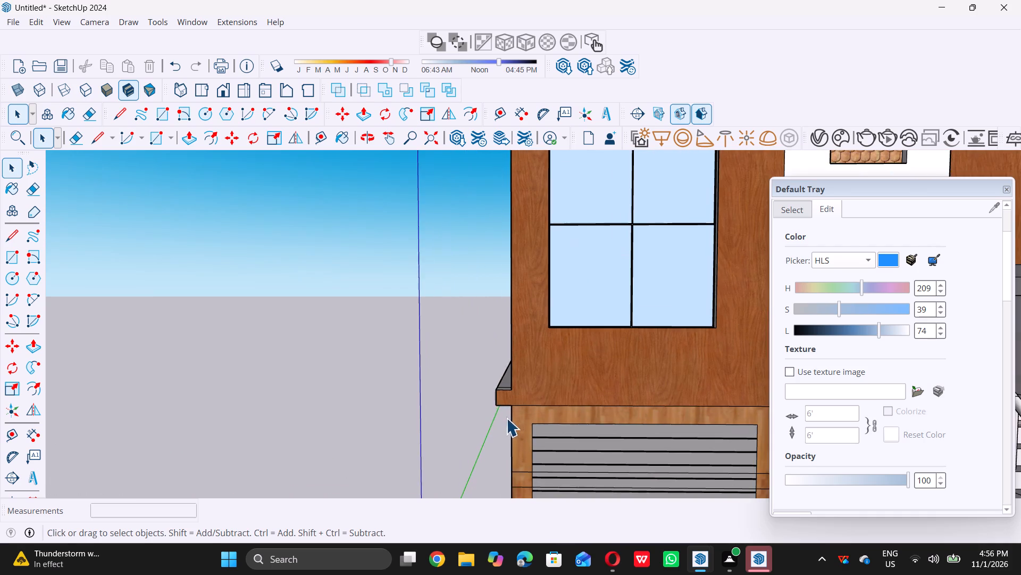
{"action": "middle_click_drag", "start_coordinate": [506, 413], "coordinate": [510, 373]}
{"action": "scroll", "coordinate": [512, 372], "scroll_direction": "up", "scroll_amount": 10}
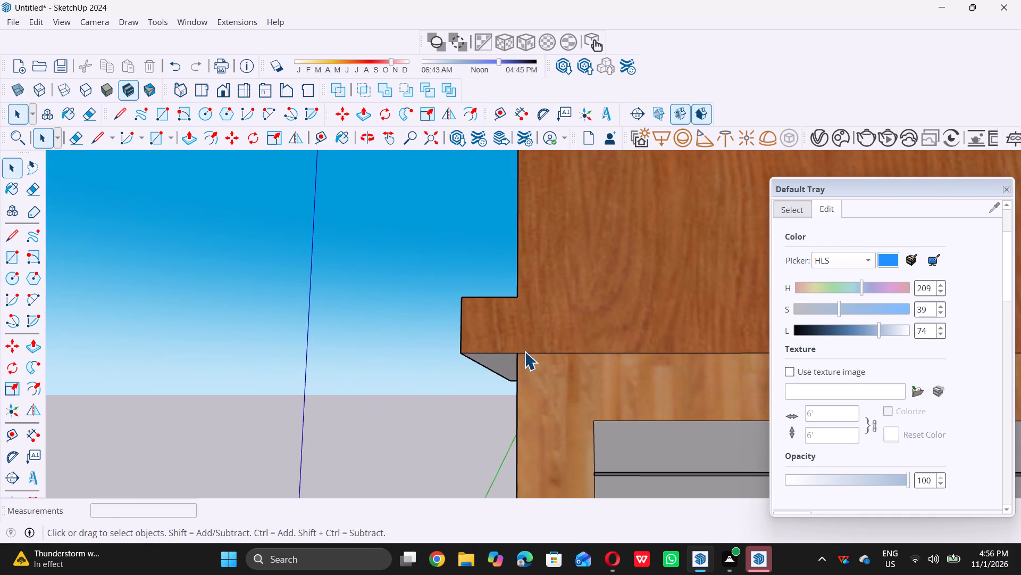
{"action": "key", "text": "l"}
{"action": "left_click", "coordinate": [515, 350]}
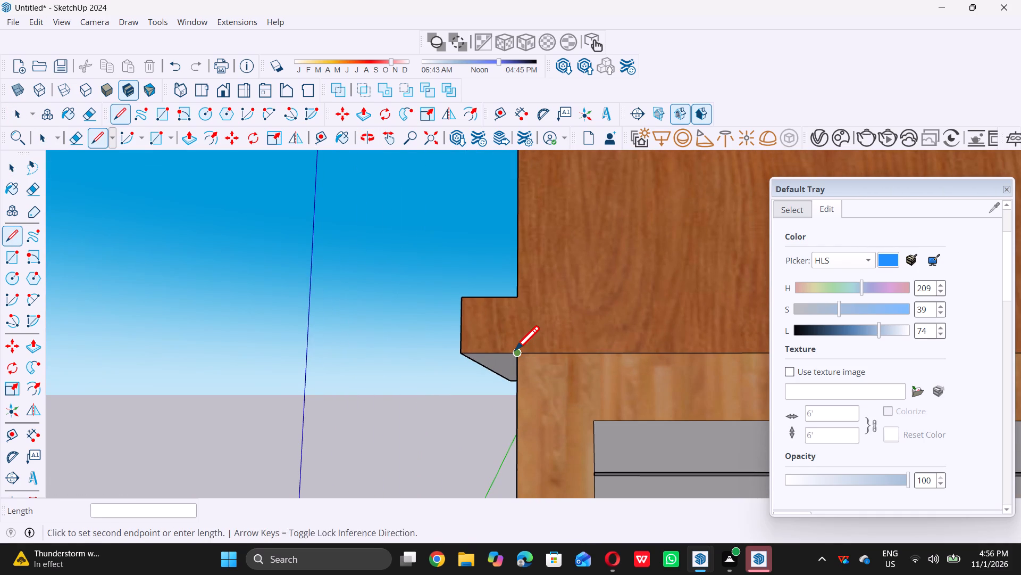
{"action": "double_click", "coordinate": [518, 300]}
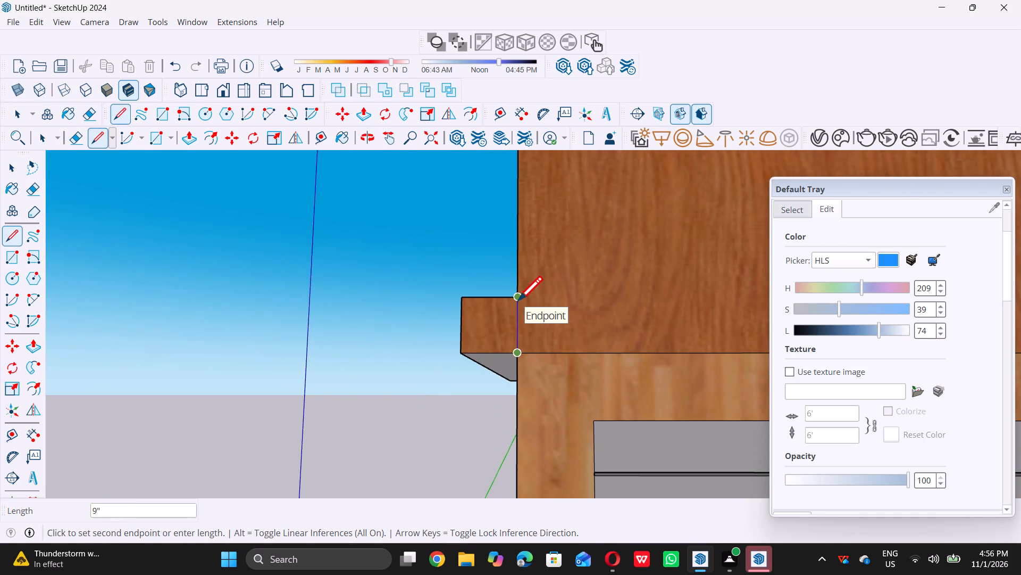
{"action": "key", "text": "space"}
Push/pull the underside of the projecting side ledge down 14' to the ground beside the slatted base block.
{"action": "scroll", "coordinate": [515, 310], "scroll_direction": "down", "scroll_amount": 17}
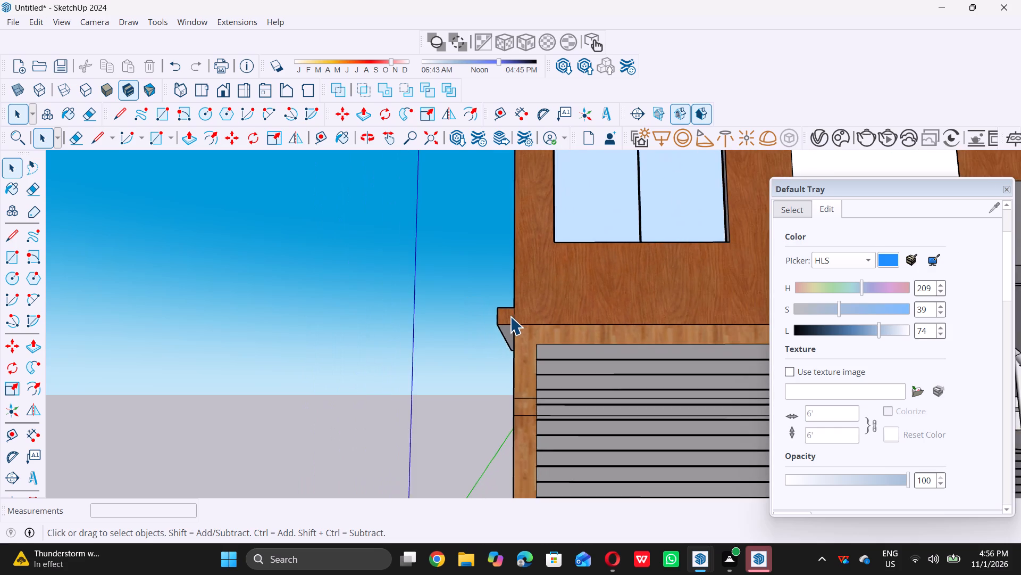
{"action": "scroll", "coordinate": [510, 316], "scroll_direction": "down", "scroll_amount": 16}
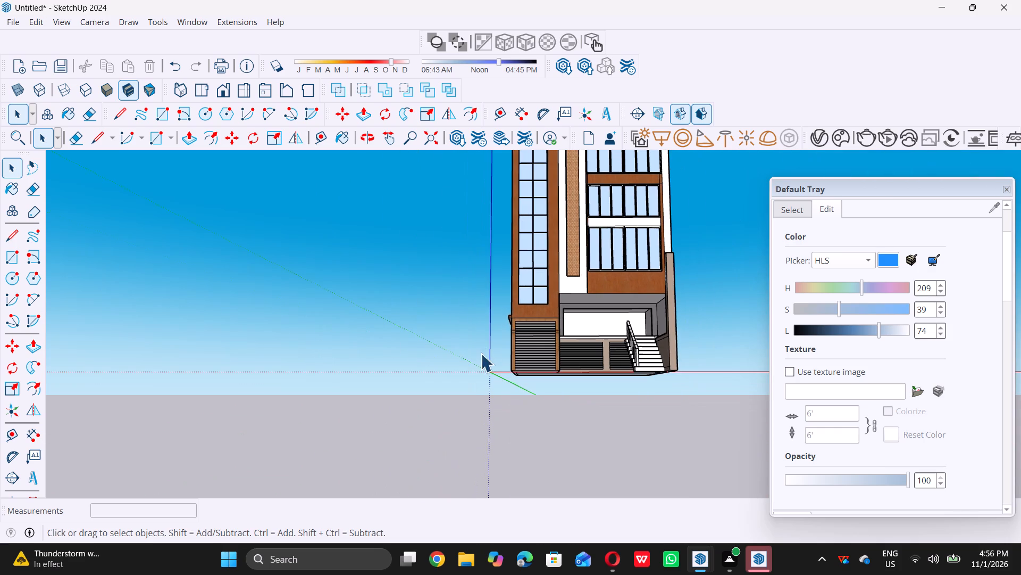
{"action": "middle_click_drag", "start_coordinate": [480, 354], "coordinate": [630, 388]}
{"action": "scroll", "coordinate": [534, 335], "scroll_direction": "up", "scroll_amount": 5}
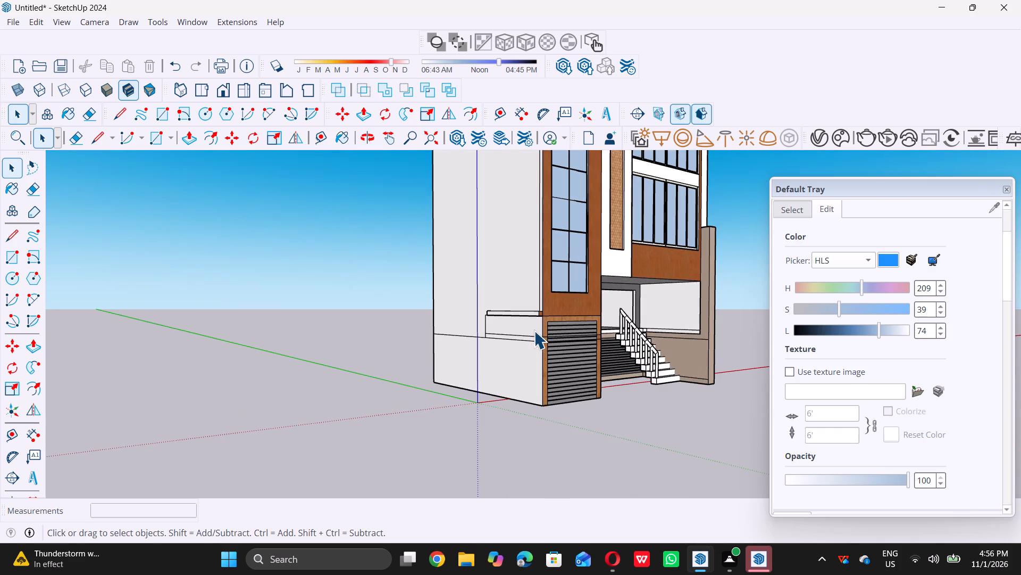
{"action": "scroll", "coordinate": [532, 326], "scroll_direction": "up", "scroll_amount": 9}
{"action": "middle_click_drag", "start_coordinate": [517, 350], "coordinate": [523, 301]}
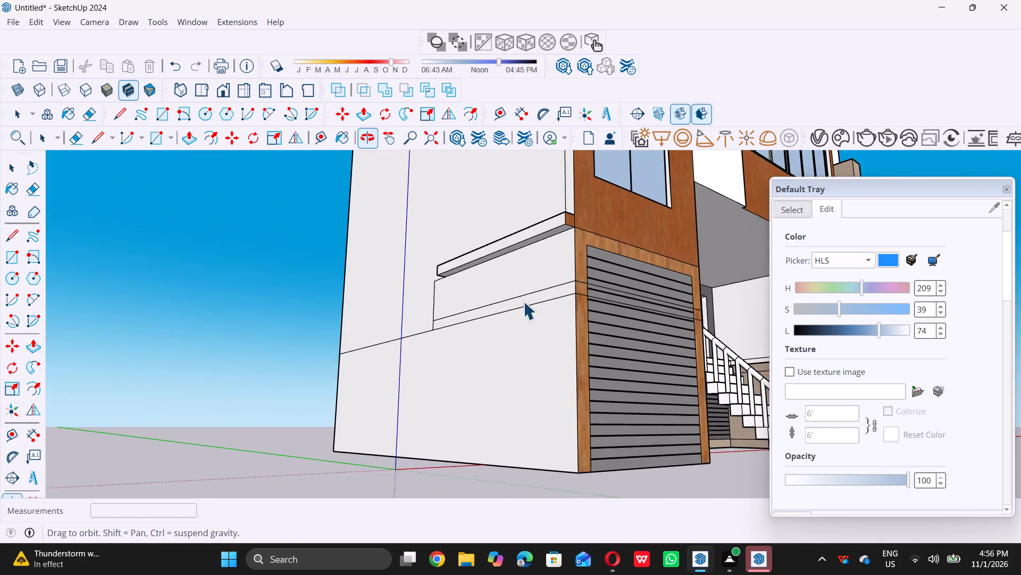
{"action": "scroll", "coordinate": [536, 253], "scroll_direction": "up", "scroll_amount": 13}
{"action": "left_click", "coordinate": [553, 207]}
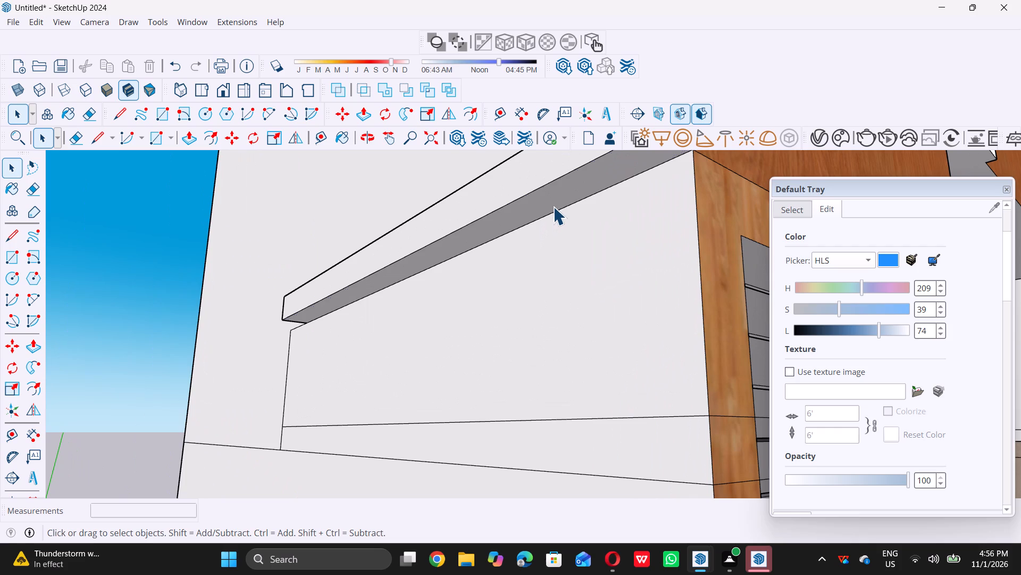
{"action": "key", "text": "p"}
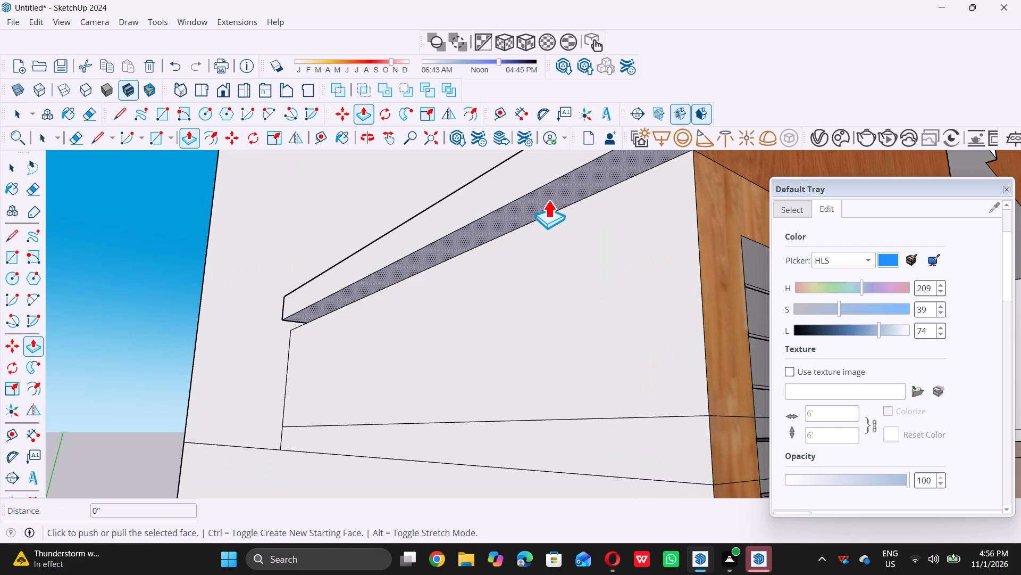
{"action": "left_click", "coordinate": [548, 199]}
{"action": "scroll", "coordinate": [548, 199], "scroll_direction": "down", "scroll_amount": 15}
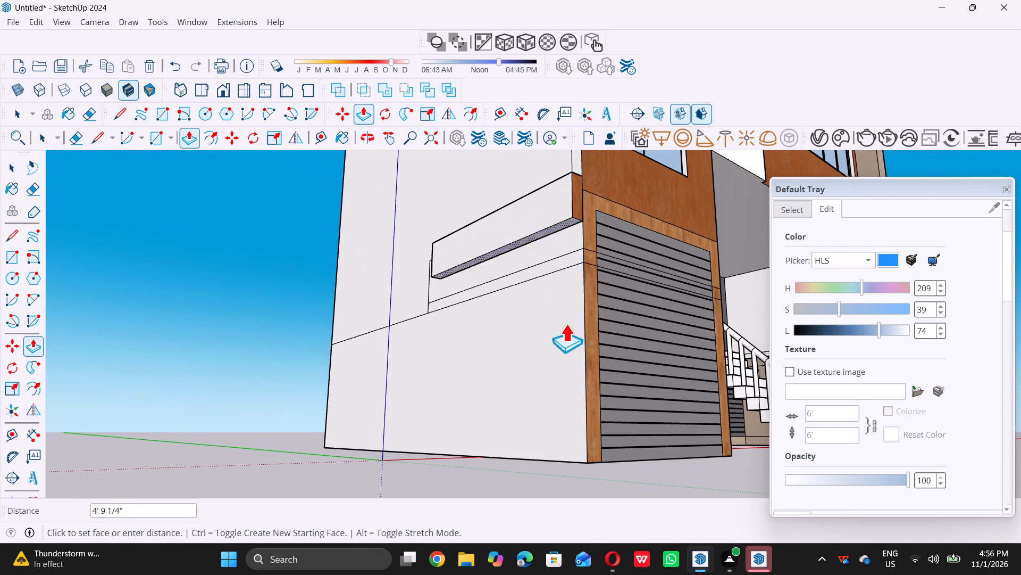
{"action": "left_click", "coordinate": [586, 463]}
{"action": "key", "text": "space"}
Push/pull the narrow top face of the projecting side wall upward by the same distance.
{"action": "scroll", "coordinate": [587, 459], "scroll_direction": "down", "scroll_amount": 15}
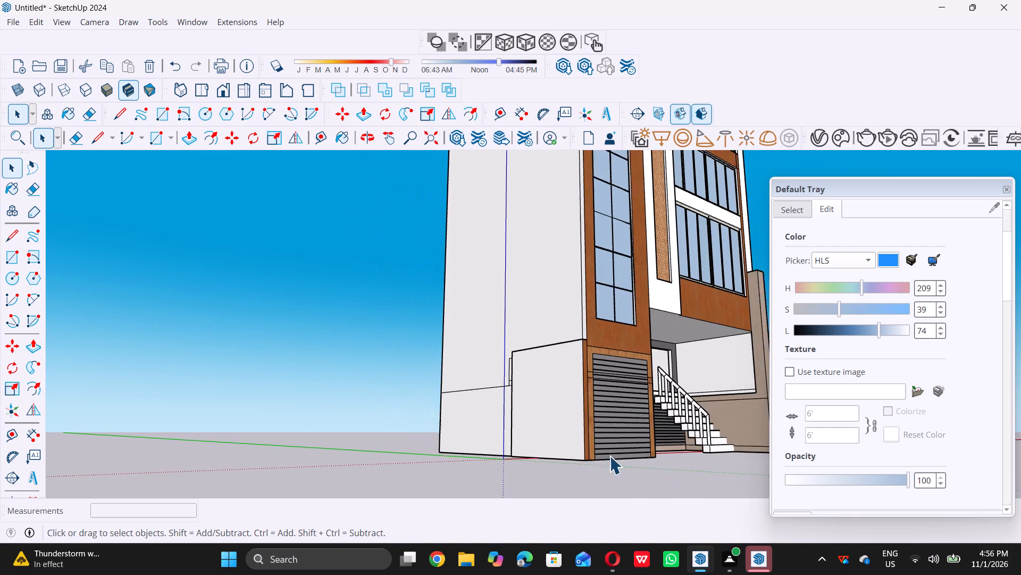
{"action": "scroll", "coordinate": [609, 456], "scroll_direction": "down", "scroll_amount": 11}
{"action": "middle_click_drag", "start_coordinate": [578, 364], "coordinate": [523, 519]}
{"action": "scroll", "coordinate": [581, 418], "scroll_direction": "up", "scroll_amount": 20}
{"action": "scroll", "coordinate": [581, 418], "scroll_direction": "up", "scroll_amount": 2}
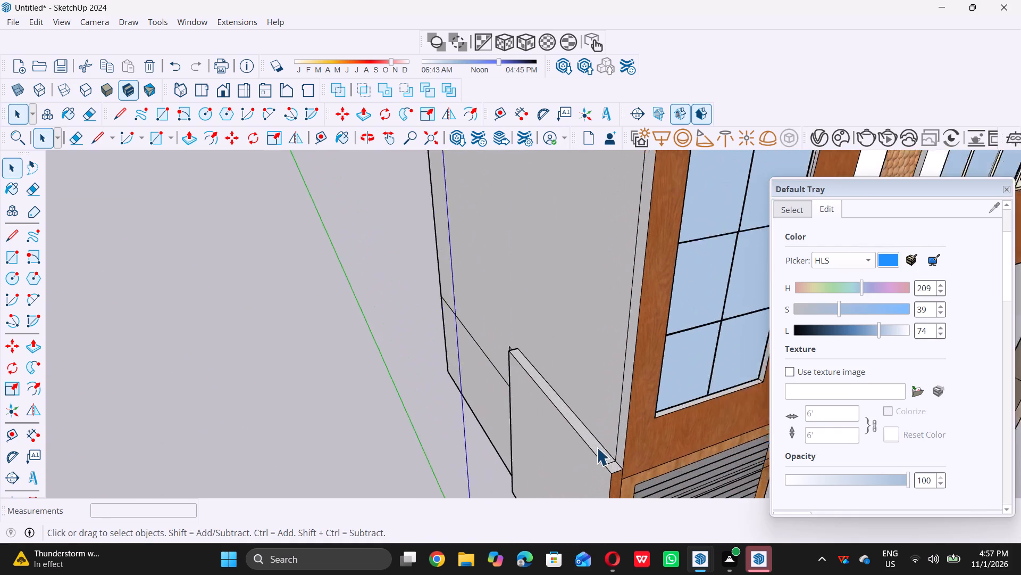
{"action": "scroll", "coordinate": [597, 447], "scroll_direction": "up", "scroll_amount": 13}
{"action": "double_click", "coordinate": [596, 449]}
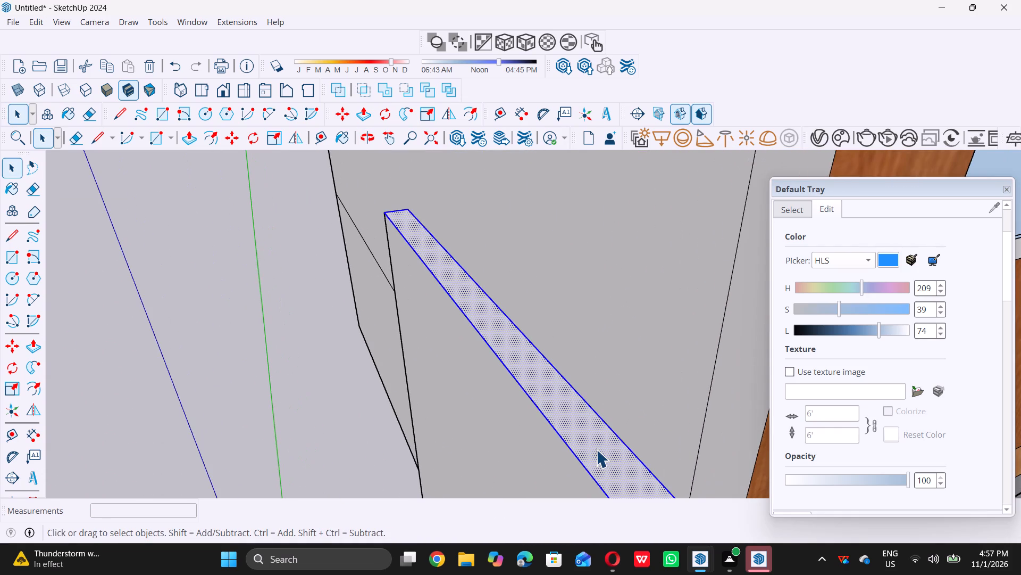
{"action": "key", "text": "p"}
{"action": "double_click", "coordinate": [597, 449]}
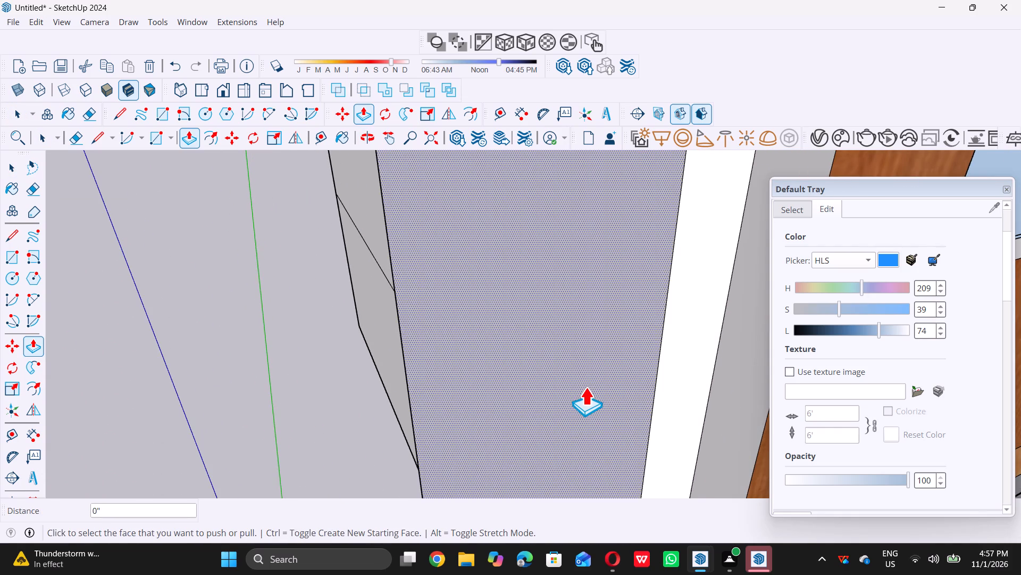
Push/pull the raised side wall's top face upward once more by the same distance, alongside the tall glazing.
{"action": "scroll", "coordinate": [585, 387], "scroll_direction": "down", "scroll_amount": 20}
{"action": "scroll", "coordinate": [585, 387], "scroll_direction": "down", "scroll_amount": 2}
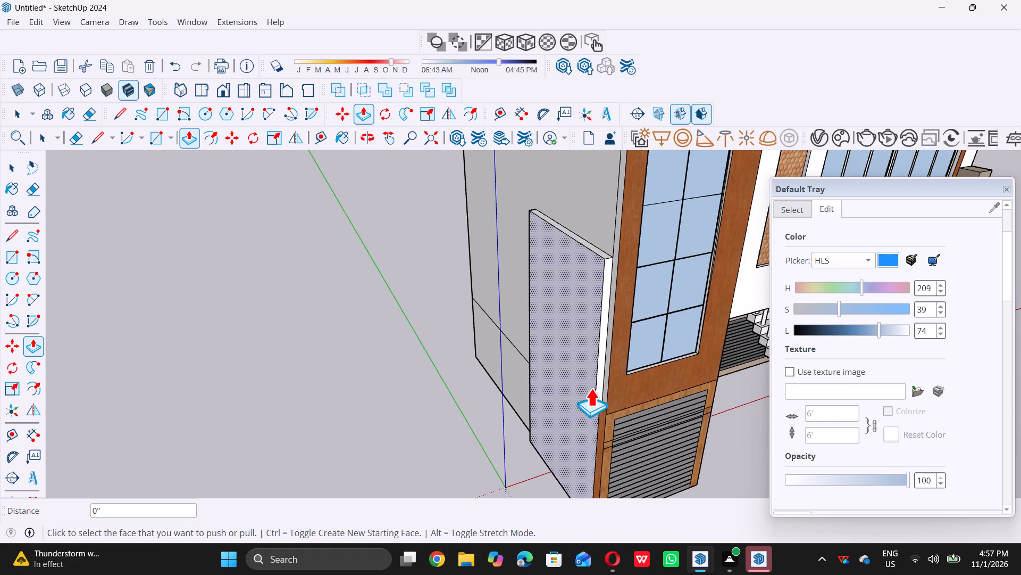
{"action": "scroll", "coordinate": [595, 338], "scroll_direction": "down", "scroll_amount": 19}
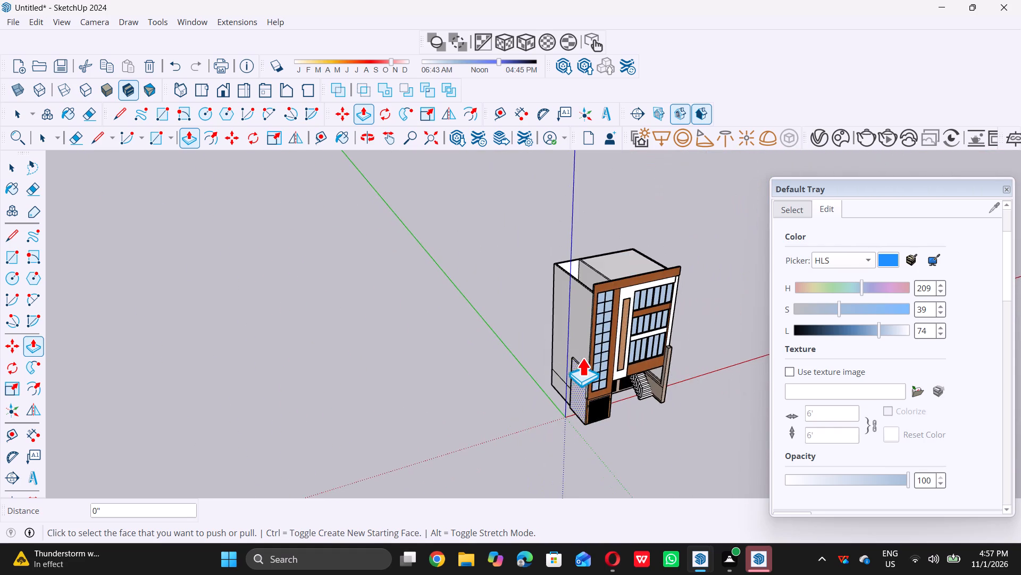
{"action": "scroll", "coordinate": [582, 358], "scroll_direction": "up", "scroll_amount": 5}
{"action": "scroll", "coordinate": [585, 364], "scroll_direction": "up", "scroll_amount": 20}
{"action": "scroll", "coordinate": [585, 364], "scroll_direction": "up", "scroll_amount": 2}
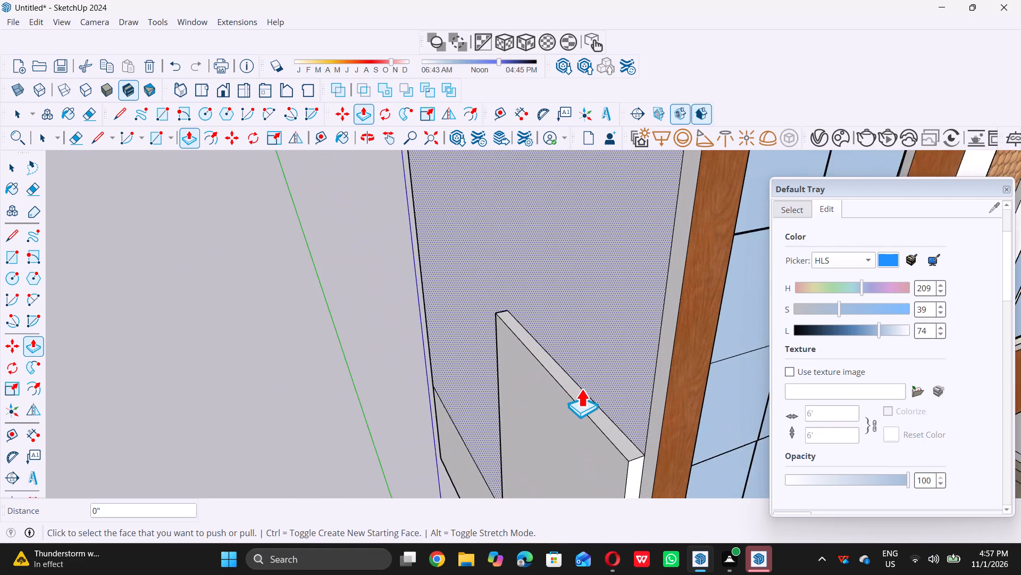
{"action": "scroll", "coordinate": [581, 389], "scroll_direction": "up", "scroll_amount": 1}
{"action": "left_click", "coordinate": [589, 406]}
{"action": "double_click", "coordinate": [589, 408]}
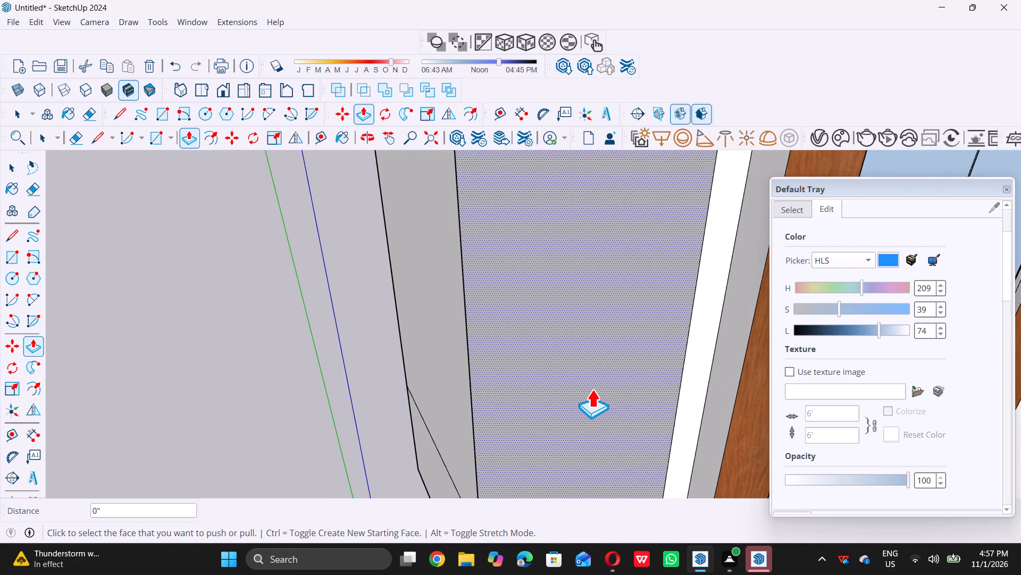
{"action": "scroll", "coordinate": [589, 396], "scroll_direction": "down", "scroll_amount": 15}
{"action": "scroll", "coordinate": [587, 396], "scroll_direction": "down", "scroll_amount": 7}
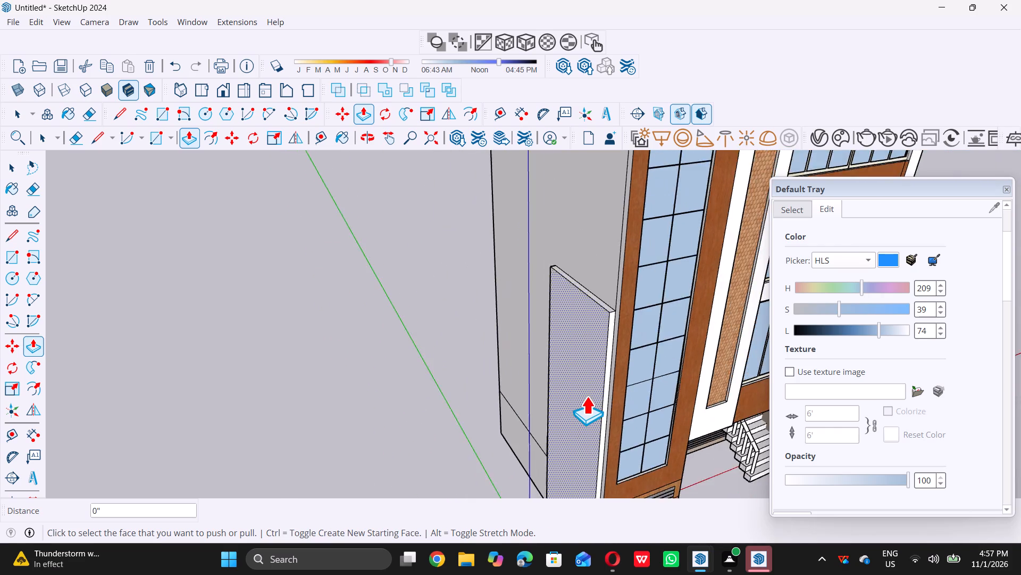
Push/pull the projecting side wall's narrow top face upward again by the same distance, alongside the tall glazing.
{"action": "scroll", "coordinate": [587, 396], "scroll_direction": "down", "scroll_amount": 7}
{"action": "scroll", "coordinate": [599, 347], "scroll_direction": "up", "scroll_amount": 14}
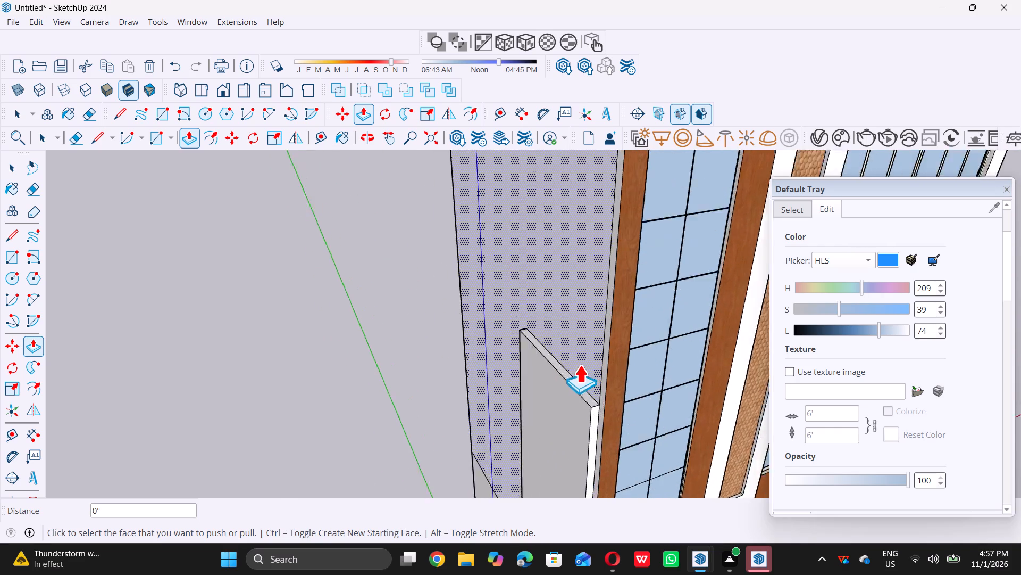
{"action": "scroll", "coordinate": [580, 365], "scroll_direction": "up", "scroll_amount": 9}
{"action": "double_click", "coordinate": [570, 405]}
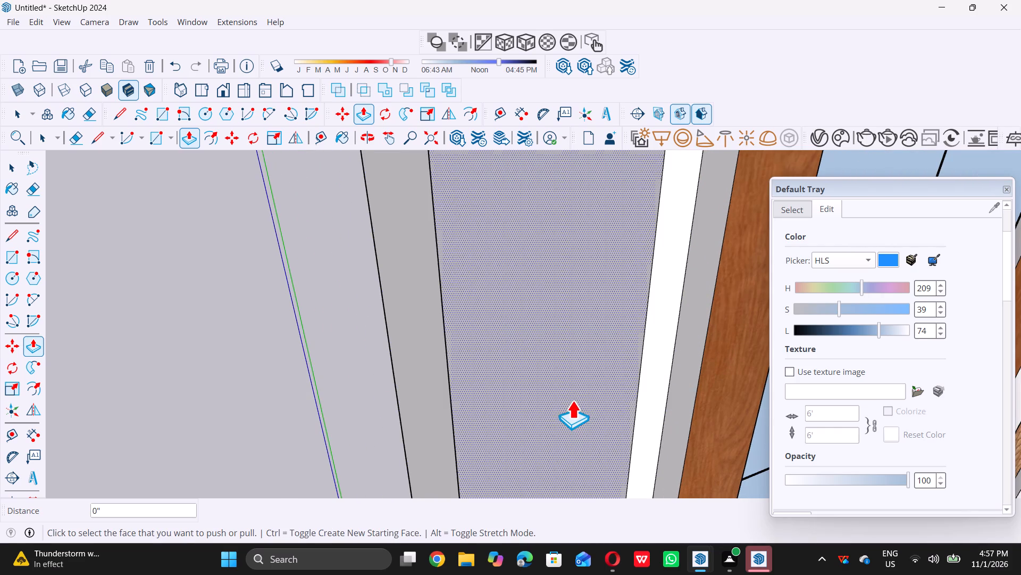
Push/pull the side wall's top face upward once more to near the roof edge, undoing the accidental outward pull of its side face.
{"action": "scroll", "coordinate": [574, 397], "scroll_direction": "down", "scroll_amount": 20}
{"action": "scroll", "coordinate": [574, 397], "scroll_direction": "down", "scroll_amount": 2}
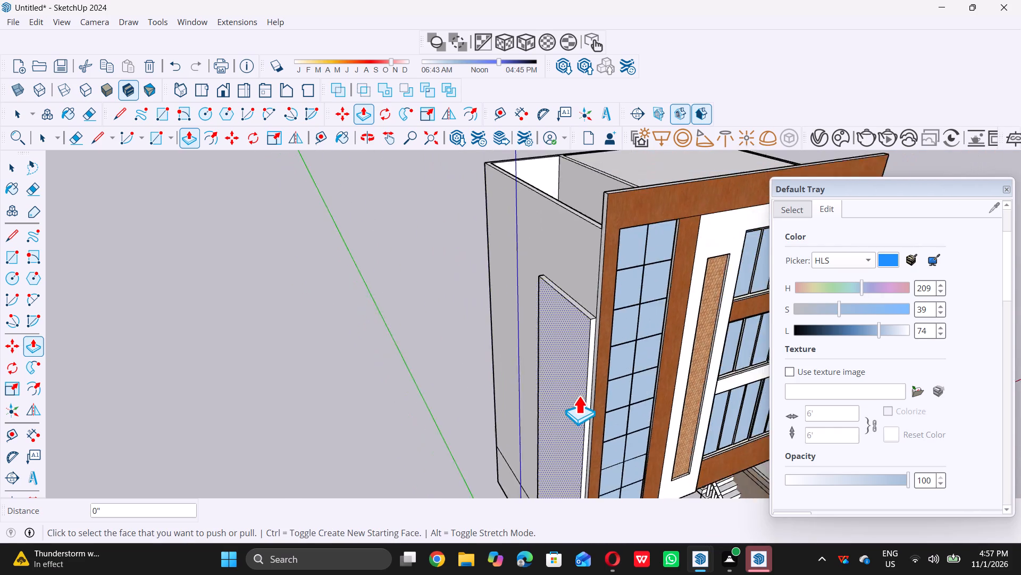
{"action": "scroll", "coordinate": [579, 396], "scroll_direction": "down", "scroll_amount": 4}
{"action": "scroll", "coordinate": [578, 342], "scroll_direction": "up", "scroll_amount": 16}
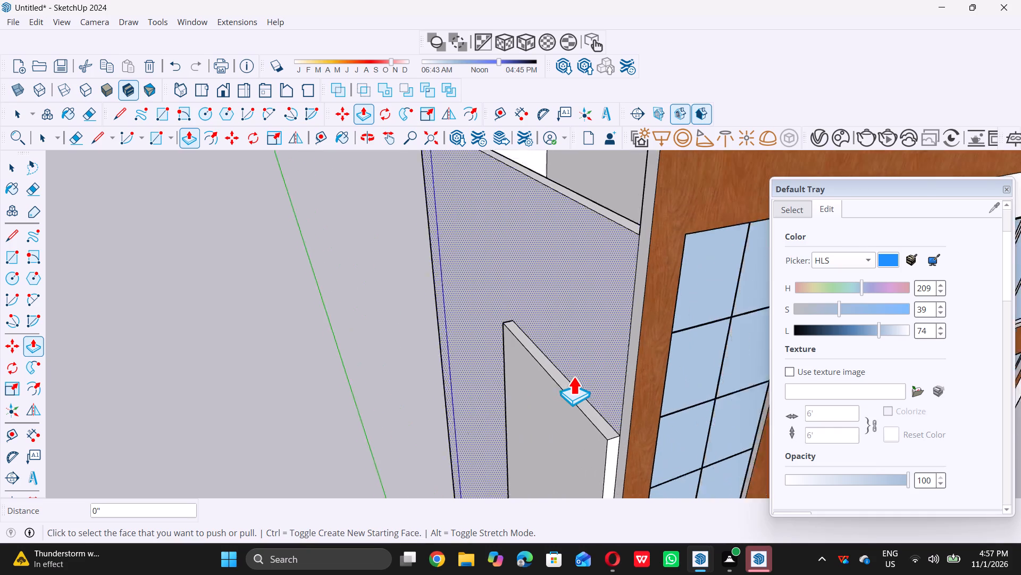
{"action": "scroll", "coordinate": [573, 376], "scroll_direction": "up", "scroll_amount": 4}
{"action": "triple_click", "coordinate": [575, 397]}
{"action": "left_click", "coordinate": [575, 397]}
{"action": "scroll", "coordinate": [579, 395], "scroll_direction": "down", "scroll_amount": 2}
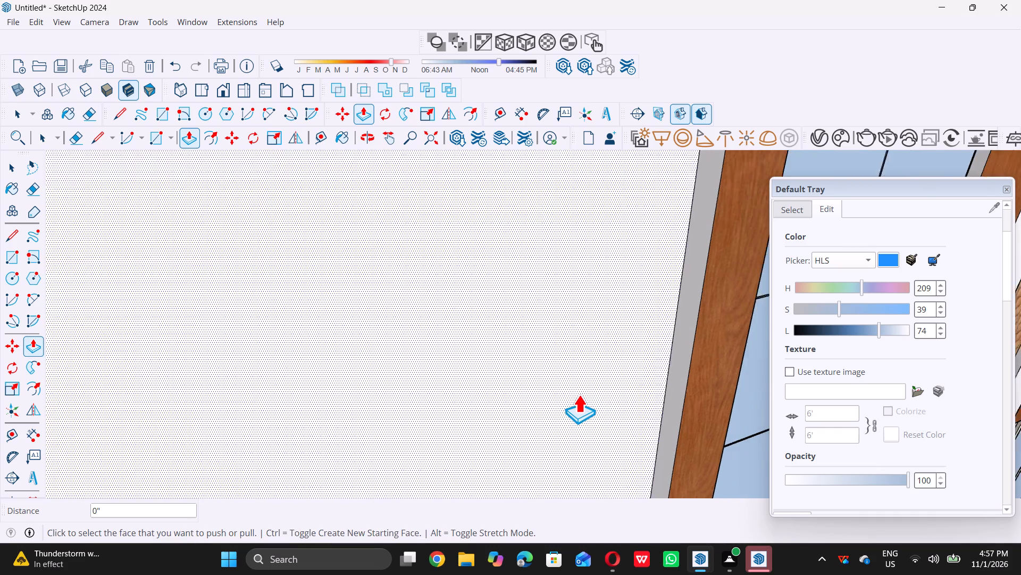
{"action": "scroll", "coordinate": [579, 395], "scroll_direction": "down", "scroll_amount": 18}
{"action": "scroll", "coordinate": [581, 391], "scroll_direction": "down", "scroll_amount": 4}
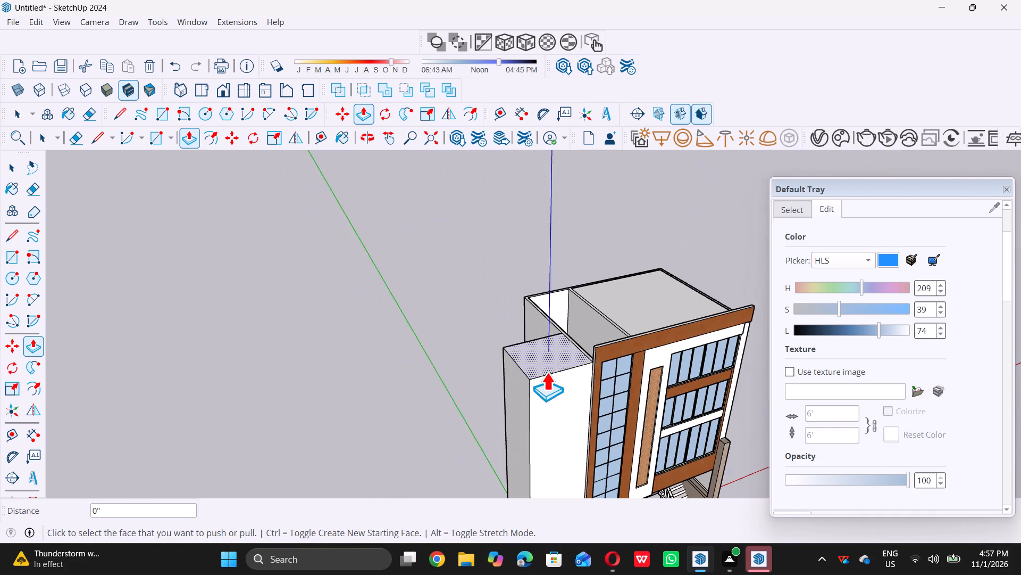
{"action": "key", "text": "ctrl+z"}
{"action": "scroll", "coordinate": [578, 342], "scroll_direction": "up", "scroll_amount": 1}
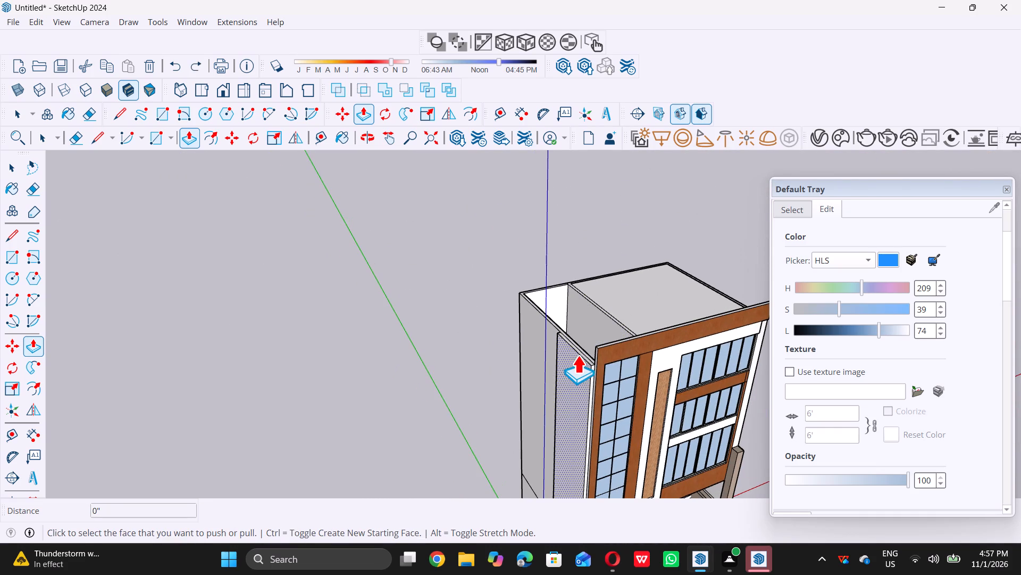
{"action": "key", "text": "space"}
Push/pull the small top face of the wooden base strip up 52' 9" along the side wall's front end.
{"action": "scroll", "coordinate": [573, 355], "scroll_direction": "down", "scroll_amount": 5}
{"action": "scroll", "coordinate": [601, 315], "scroll_direction": "down", "scroll_amount": 4}
{"action": "middle_click_drag", "start_coordinate": [584, 330], "coordinate": [574, 251]}
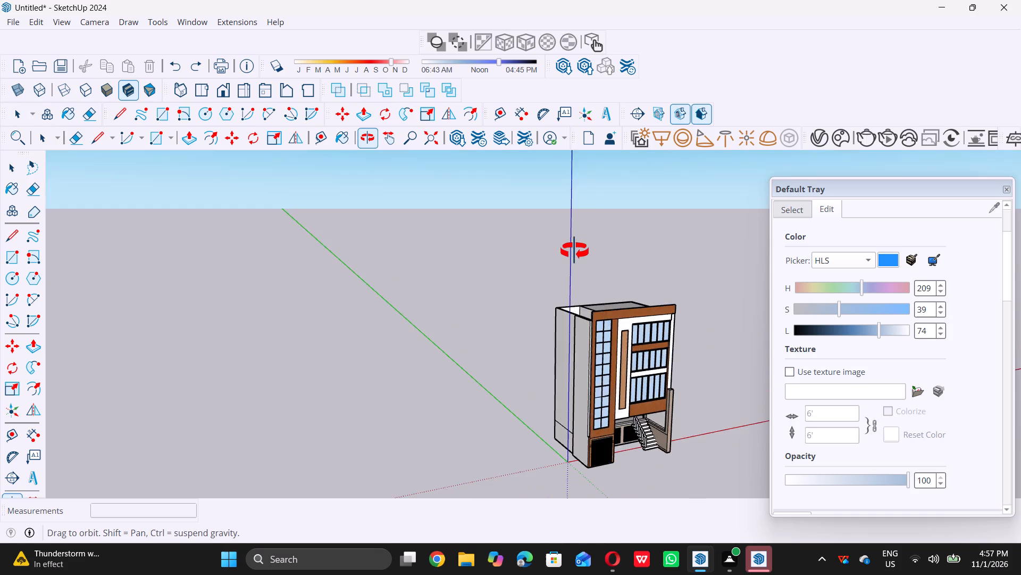
{"action": "middle_click_drag", "start_coordinate": [574, 251], "coordinate": [570, 242]}
{"action": "scroll", "coordinate": [583, 451], "scroll_direction": "up", "scroll_amount": 14}
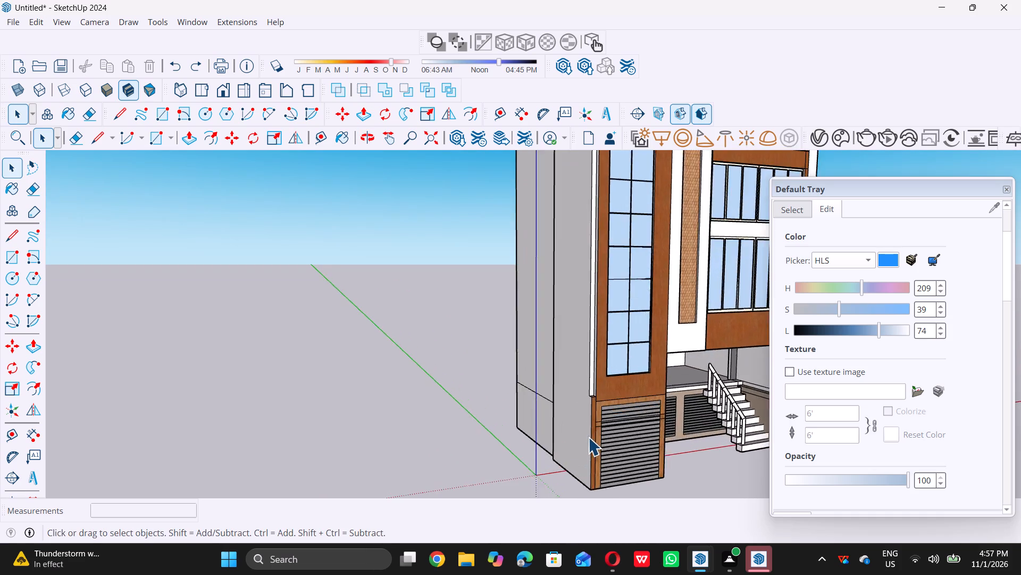
{"action": "scroll", "coordinate": [588, 437], "scroll_direction": "up", "scroll_amount": 2}
{"action": "middle_click_drag", "start_coordinate": [591, 362], "coordinate": [534, 479]}
{"action": "scroll", "coordinate": [551, 456], "scroll_direction": "up", "scroll_amount": 6}
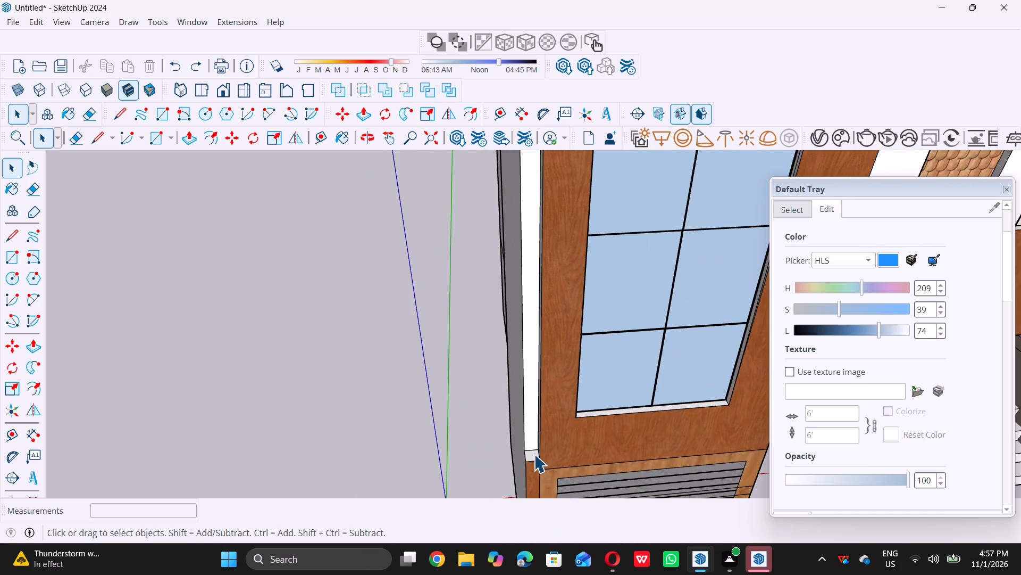
{"action": "scroll", "coordinate": [534, 454], "scroll_direction": "up", "scroll_amount": 13}
{"action": "double_click", "coordinate": [530, 459]}
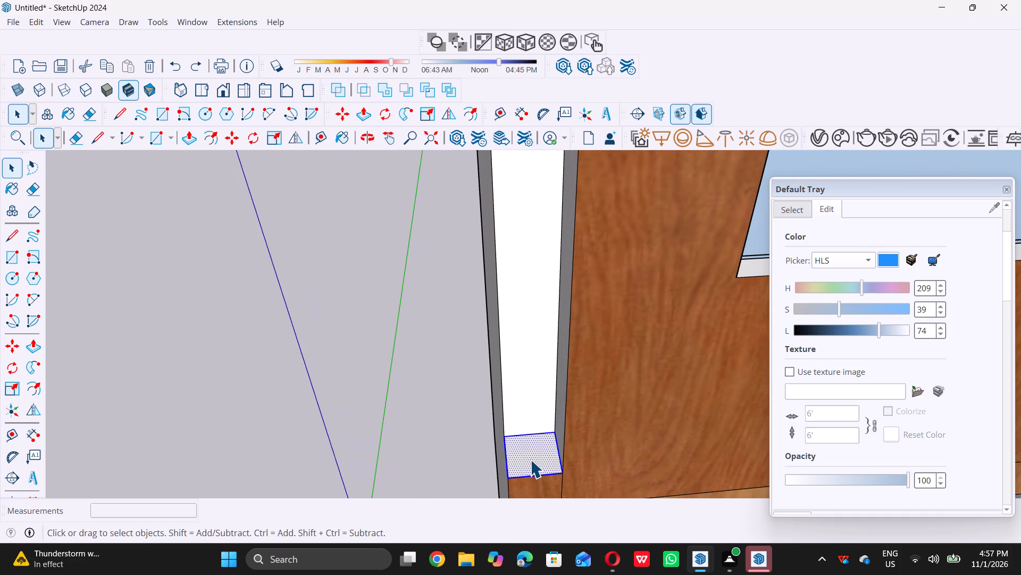
{"action": "key", "text": "p"}
{"action": "left_click", "coordinate": [532, 451]}
{"action": "scroll", "coordinate": [521, 376], "scroll_direction": "down", "scroll_amount": 20}
{"action": "scroll", "coordinate": [521, 376], "scroll_direction": "down", "scroll_amount": 10}
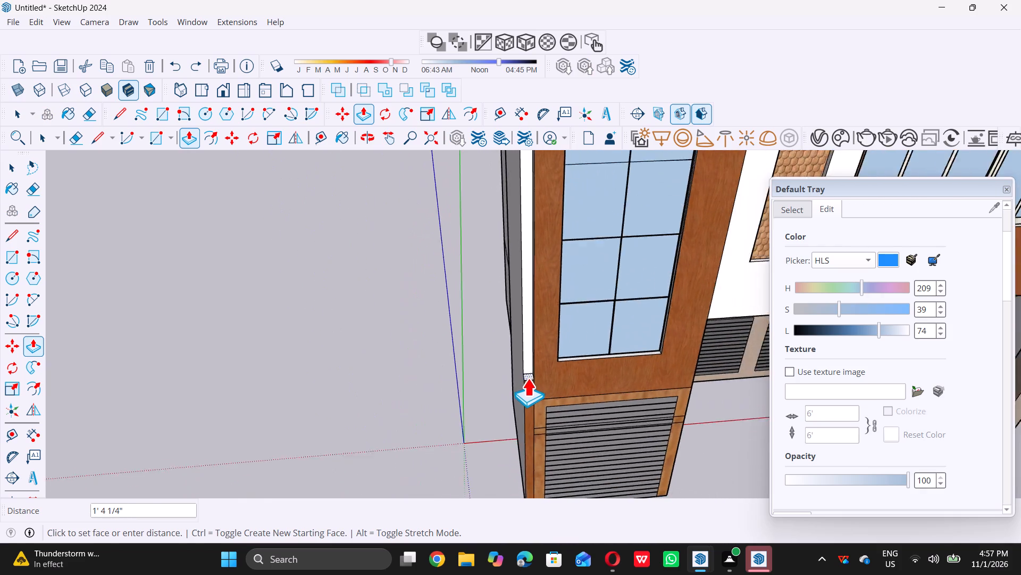
{"action": "scroll", "coordinate": [528, 378], "scroll_direction": "down", "scroll_amount": 20}
{"action": "scroll", "coordinate": [528, 378], "scroll_direction": "down", "scroll_amount": 2}
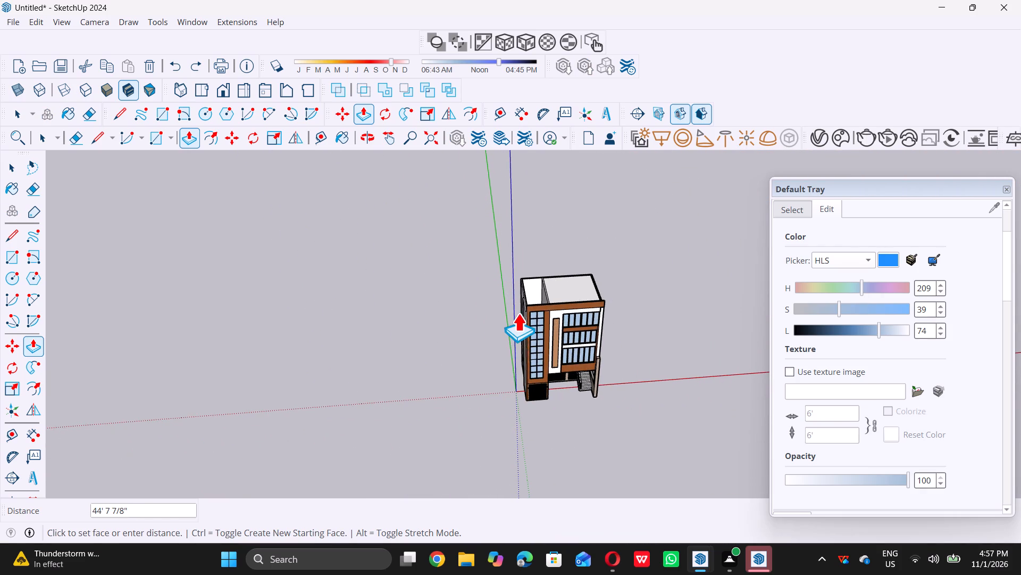
{"action": "scroll", "coordinate": [522, 309], "scroll_direction": "up", "scroll_amount": 19}
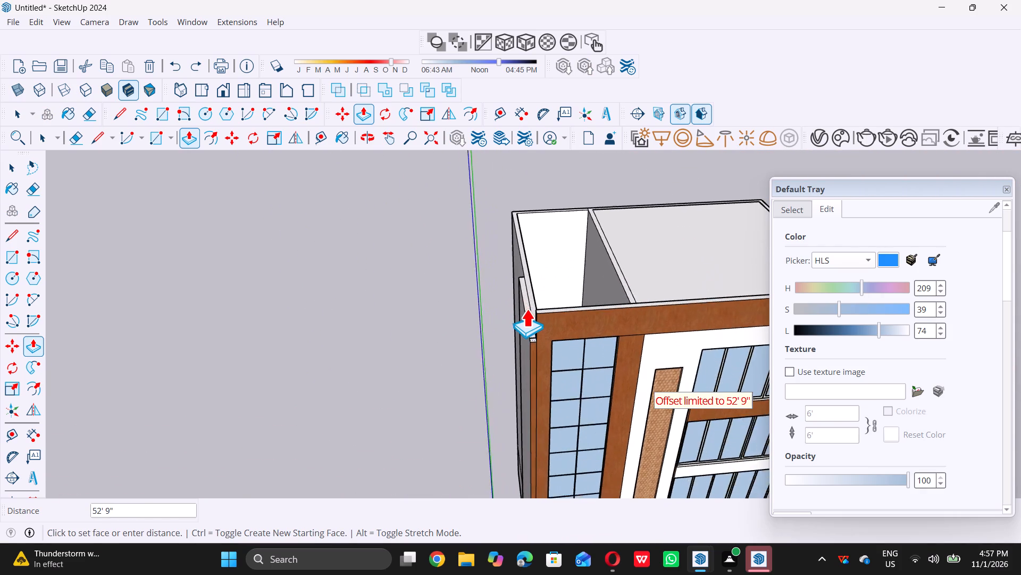
{"action": "scroll", "coordinate": [529, 325], "scroll_direction": "up", "scroll_amount": 2}
{"action": "double_click", "coordinate": [529, 325]}
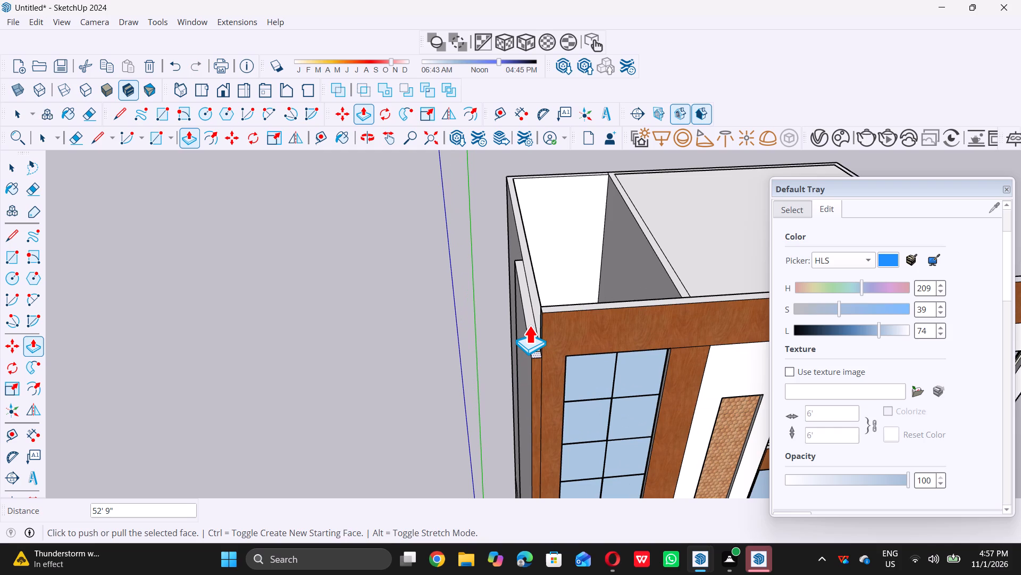
{"action": "key", "text": "space"}
Examine the raised side wall's top where it meets the wooden frame's upper corner and the roof edge.
{"action": "scroll", "coordinate": [533, 327], "scroll_direction": "down", "scroll_amount": 7}
{"action": "middle_click_drag", "start_coordinate": [446, 384], "coordinate": [446, 383]}
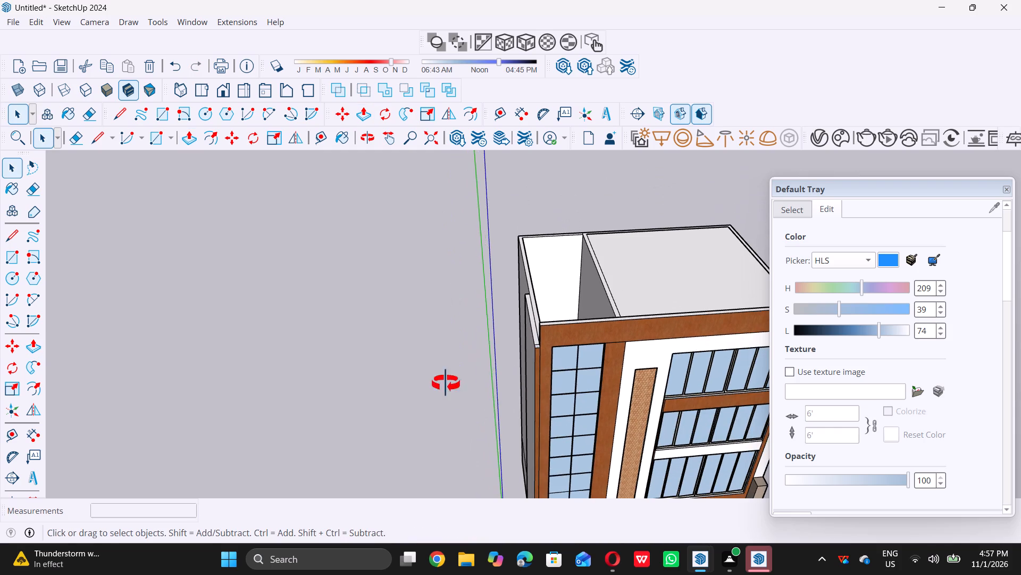
{"action": "middle_click_drag", "start_coordinate": [446, 383], "coordinate": [565, 360]}
{"action": "scroll", "coordinate": [617, 306], "scroll_direction": "up", "scroll_amount": 5}
{"action": "scroll", "coordinate": [612, 301], "scroll_direction": "down", "scroll_amount": 4}
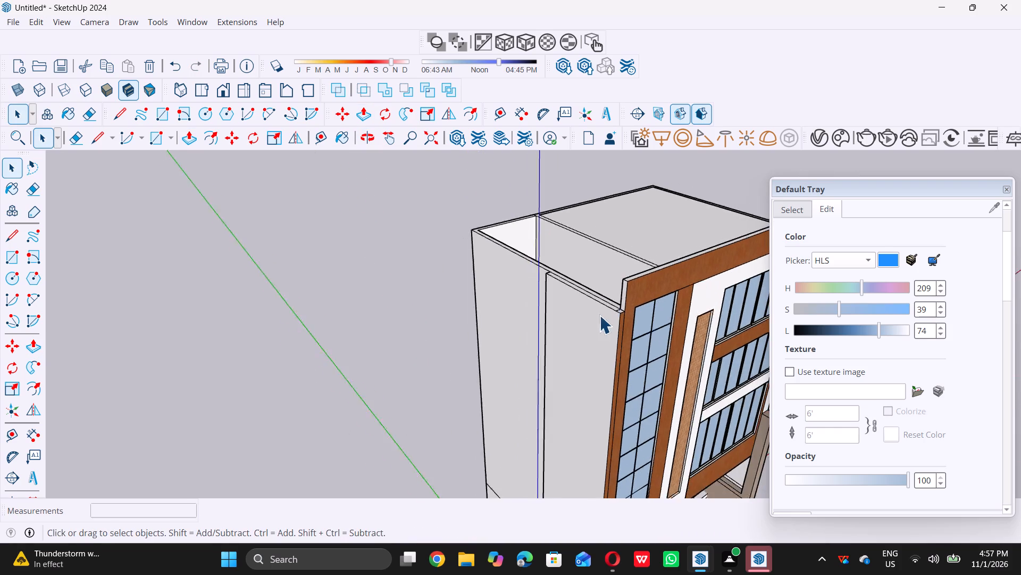
{"action": "scroll", "coordinate": [599, 315], "scroll_direction": "down", "scroll_amount": 2}
{"action": "middle_click_drag", "start_coordinate": [604, 317], "coordinate": [508, 247]}
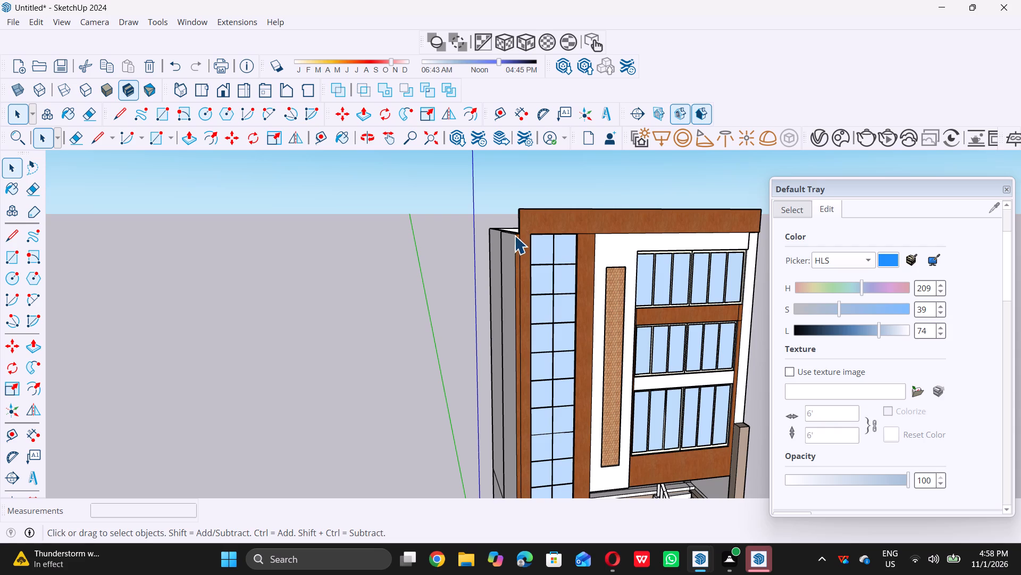
{"action": "scroll", "coordinate": [518, 226], "scroll_direction": "down", "scroll_amount": 6}
{"action": "middle_click_drag", "start_coordinate": [511, 224], "coordinate": [623, 357]}
{"action": "scroll", "coordinate": [552, 273], "scroll_direction": "up", "scroll_amount": 2}
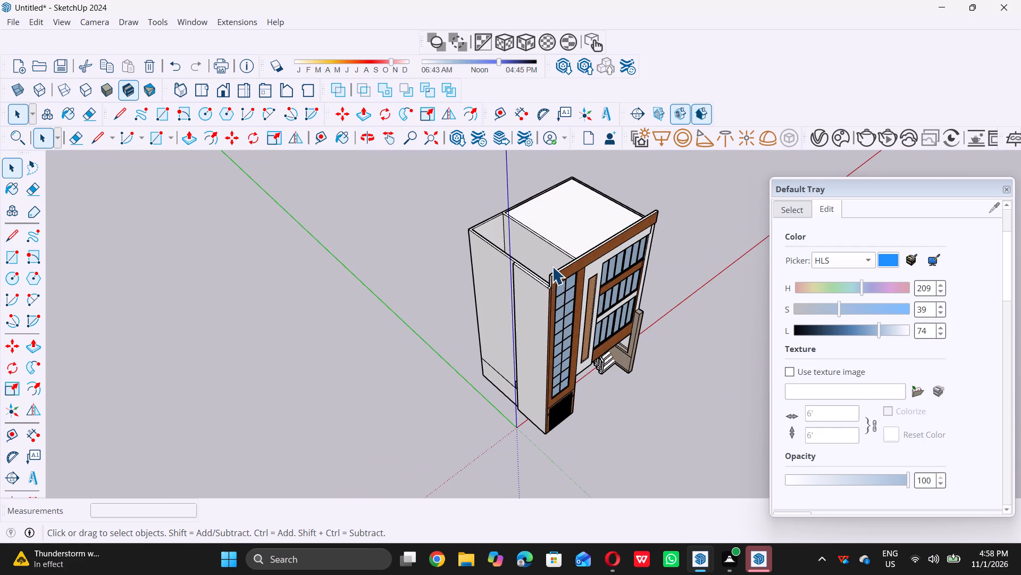
{"action": "scroll", "coordinate": [552, 266], "scroll_direction": "up", "scroll_amount": 14}
{"action": "scroll", "coordinate": [550, 321], "scroll_direction": "down", "scroll_amount": 7}
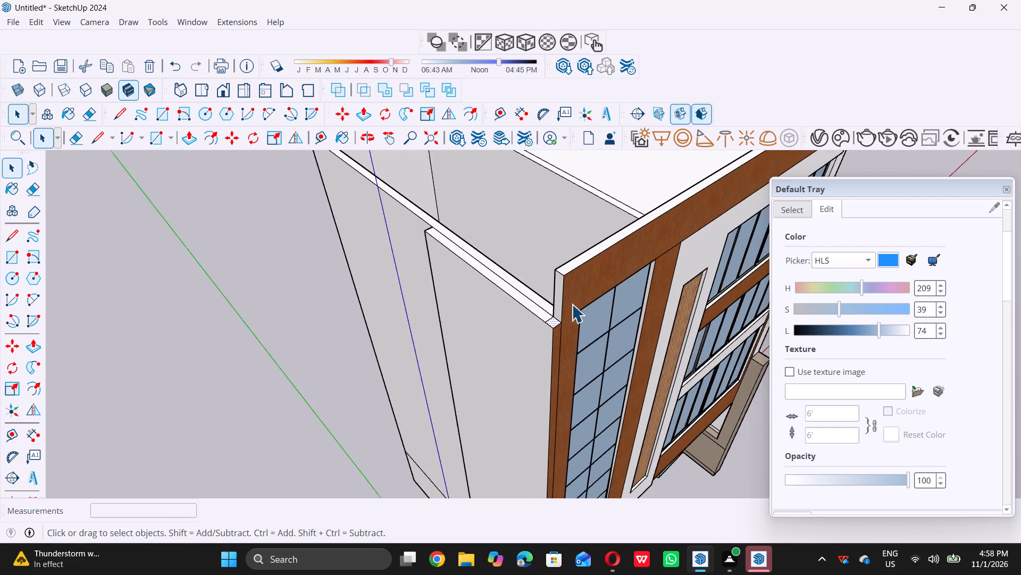
{"action": "scroll", "coordinate": [572, 304], "scroll_direction": "down", "scroll_amount": 3}
Push/pull the side wall's narrow rear end face back 19' 3" toward the building's rear corner.
{"action": "middle_click_drag", "start_coordinate": [376, 410], "coordinate": [735, 402]}
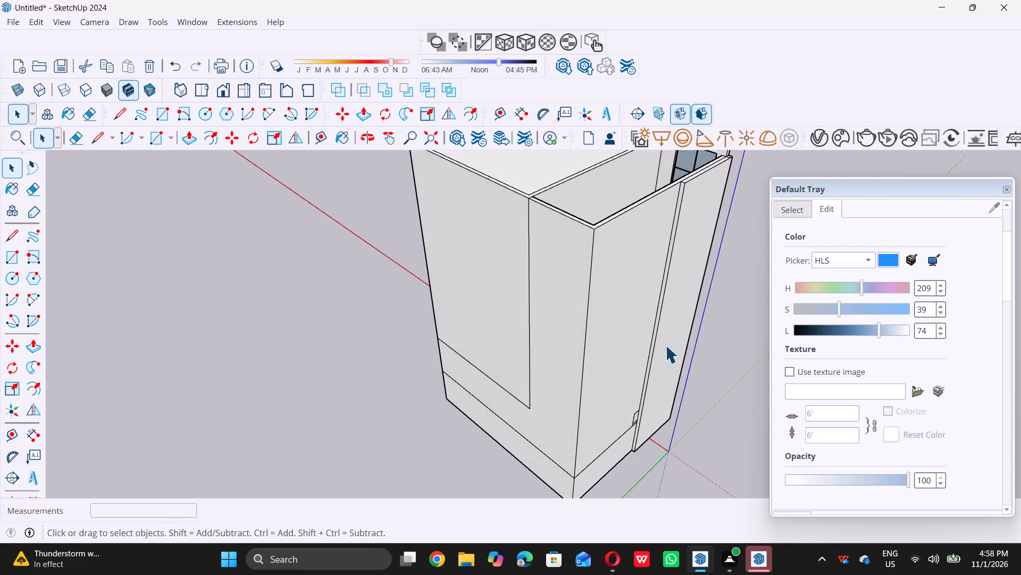
{"action": "scroll", "coordinate": [649, 332], "scroll_direction": "up", "scroll_amount": 14}
{"action": "scroll", "coordinate": [660, 322], "scroll_direction": "up", "scroll_amount": 7}
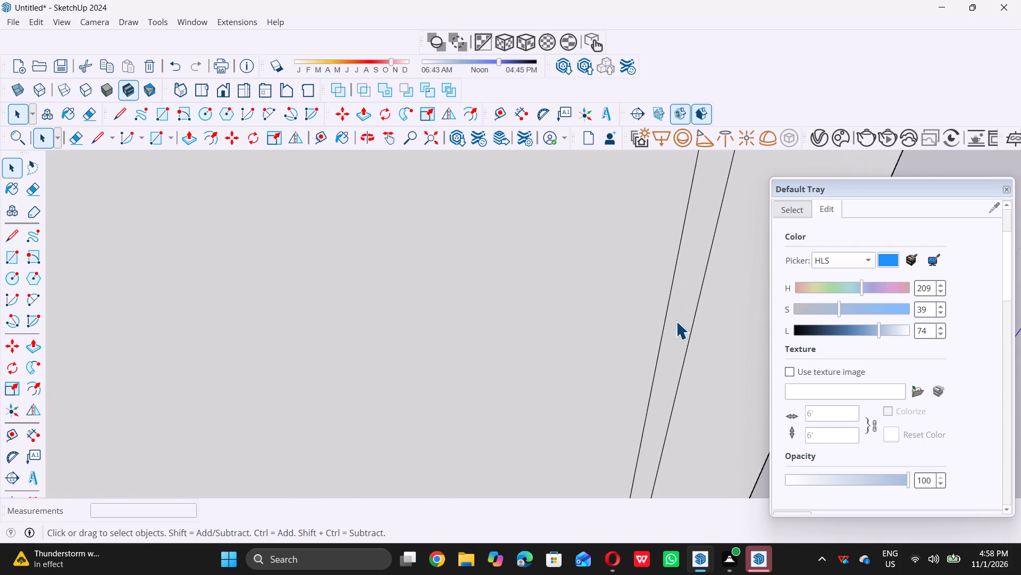
{"action": "double_click", "coordinate": [681, 317]}
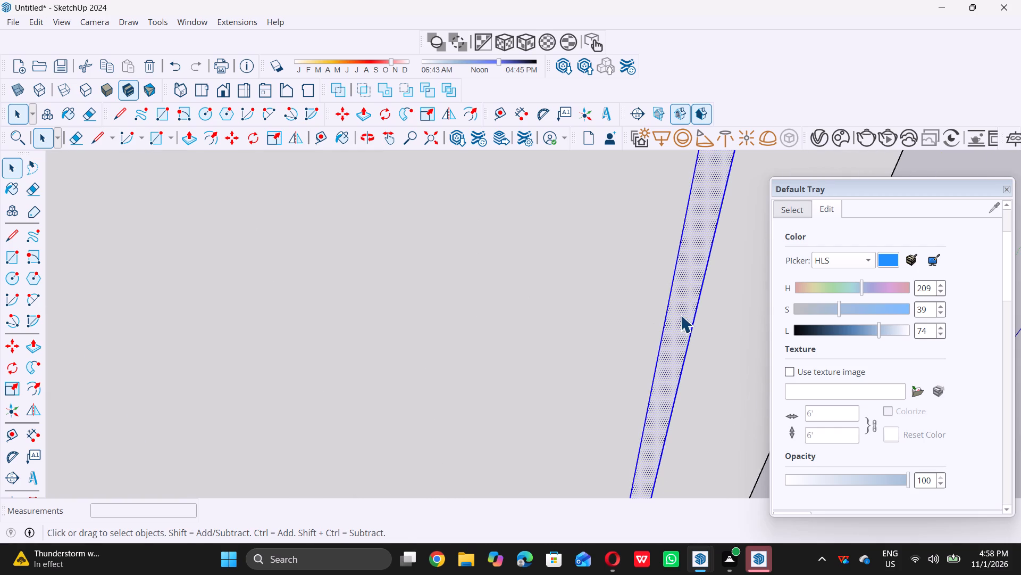
{"action": "key", "text": "p"}
{"action": "double_click", "coordinate": [679, 314]}
{"action": "scroll", "coordinate": [583, 354], "scroll_direction": "down", "scroll_amount": 11}
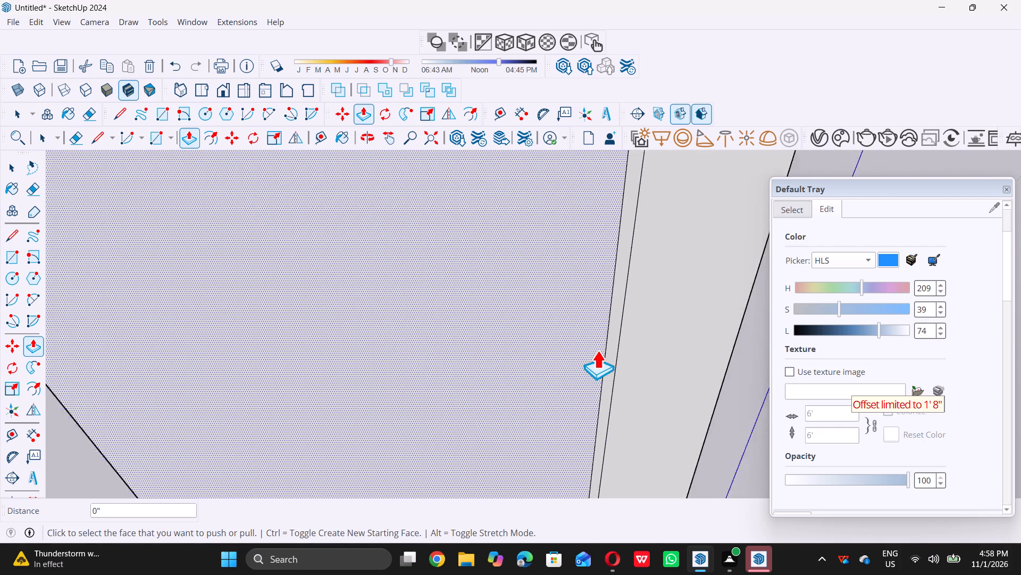
{"action": "scroll", "coordinate": [597, 350], "scroll_direction": "down", "scroll_amount": 6}
{"action": "scroll", "coordinate": [600, 341], "scroll_direction": "up", "scroll_amount": 5}
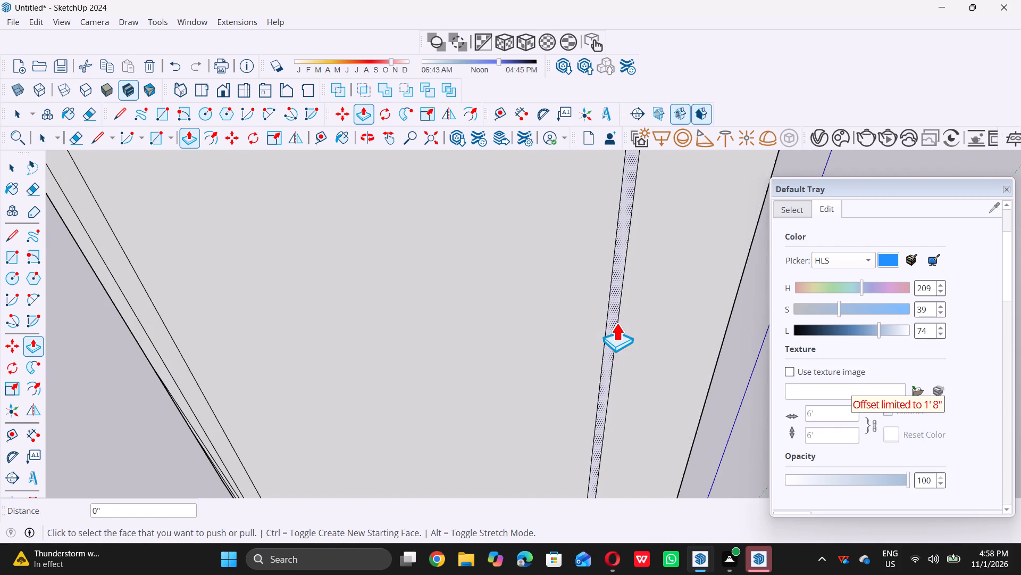
{"action": "left_click", "coordinate": [615, 323]}
{"action": "scroll", "coordinate": [520, 369], "scroll_direction": "down", "scroll_amount": 7}
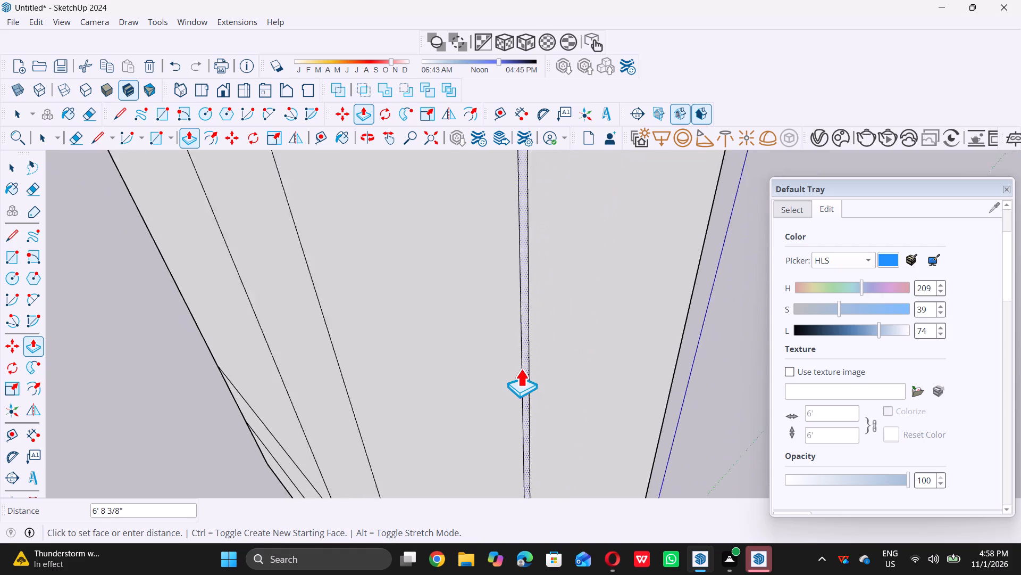
{"action": "scroll", "coordinate": [521, 368], "scroll_direction": "down", "scroll_amount": 8}
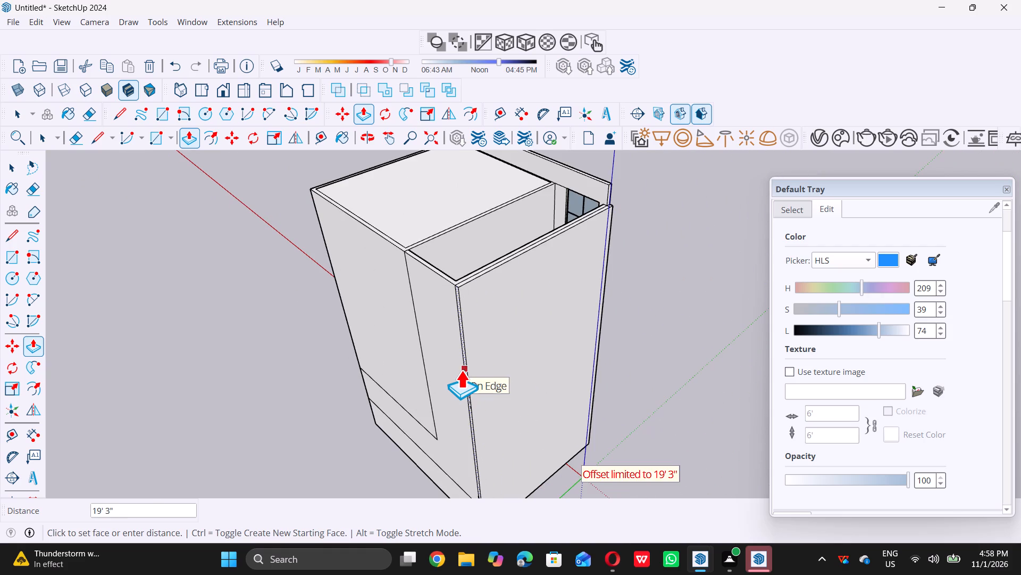
{"action": "left_click", "coordinate": [461, 370]}
{"action": "key", "text": "space"}
{"action": "left_click", "coordinate": [691, 354]}
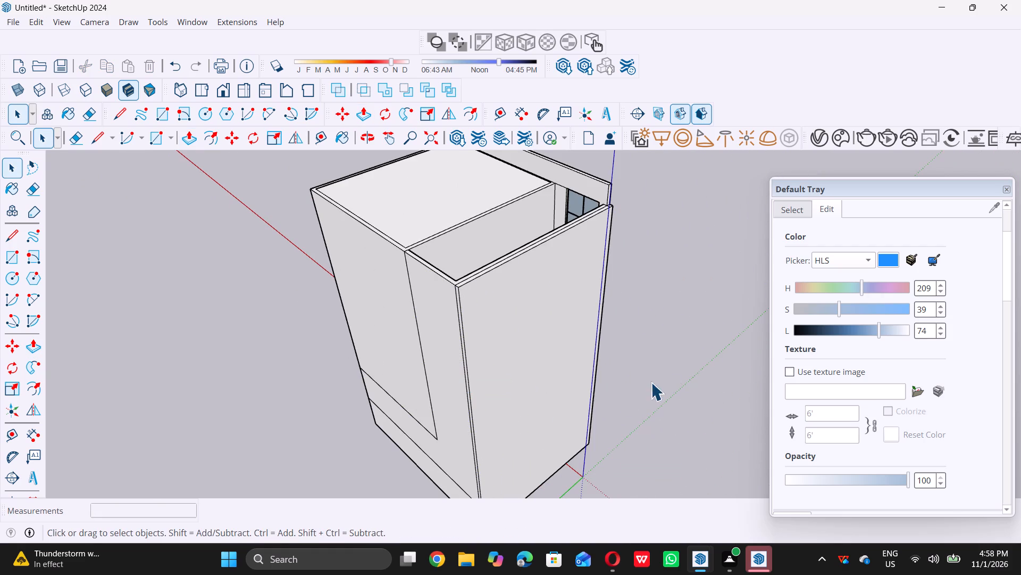
Push/pull the small top face at the side wall's front end up 4', level with the wooden frame's top edge.
{"action": "scroll", "coordinate": [619, 398], "scroll_direction": "down", "scroll_amount": 10}
{"action": "middle_click_drag", "start_coordinate": [642, 385], "coordinate": [566, 344]}
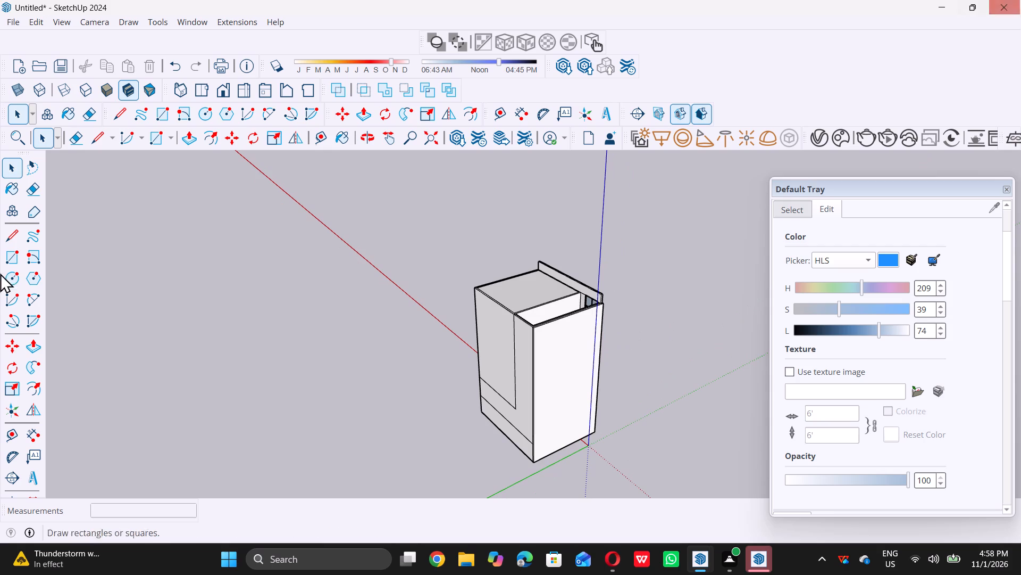
{"action": "scroll", "coordinate": [28, 85], "scroll_direction": "down", "scroll_amount": 5}
{"action": "scroll", "coordinate": [559, 328], "scroll_direction": "down", "scroll_amount": 5}
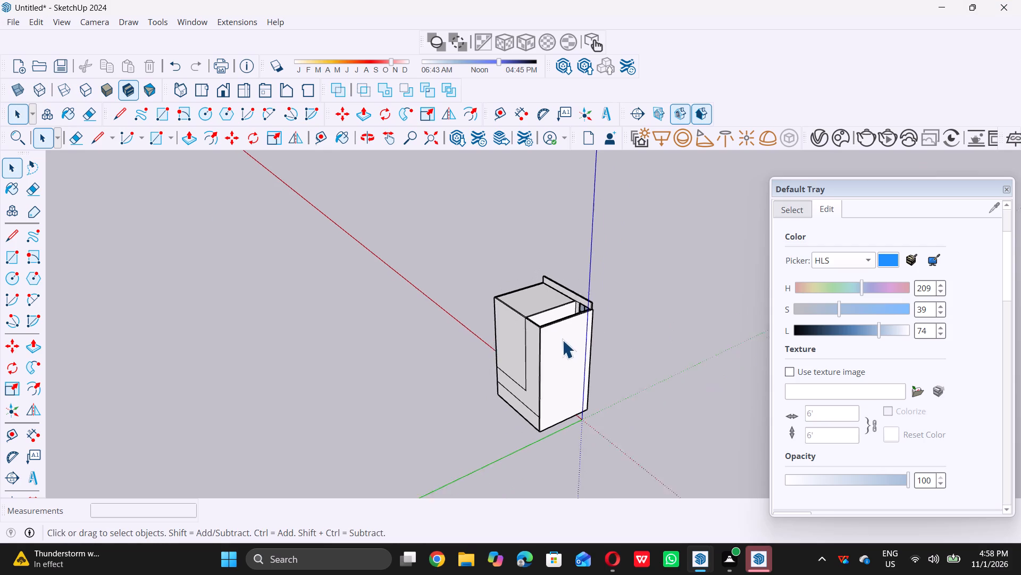
{"action": "middle_click_drag", "start_coordinate": [570, 347], "coordinate": [195, 346]}
{"action": "scroll", "coordinate": [421, 313], "scroll_direction": "up", "scroll_amount": 2}
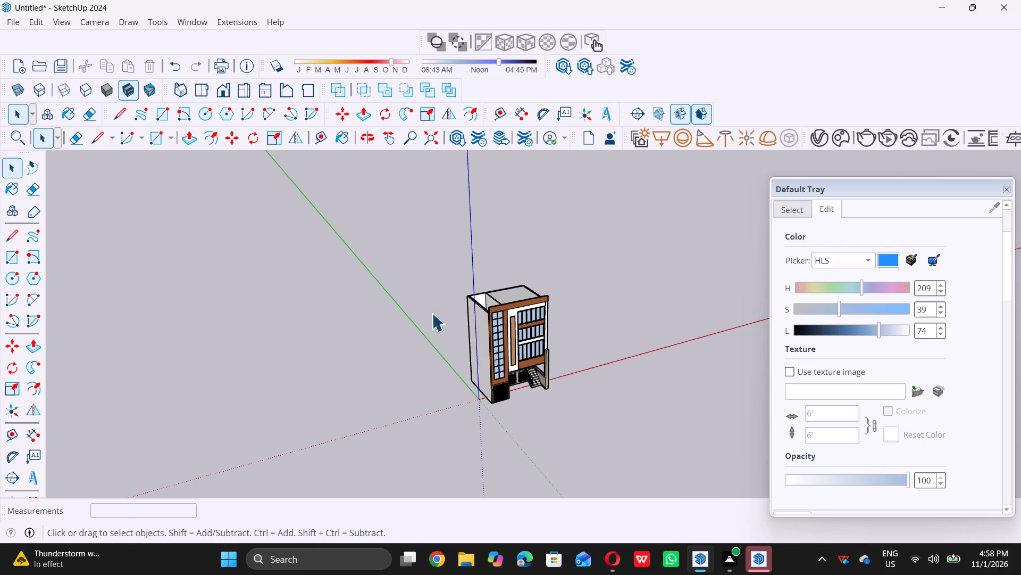
{"action": "scroll", "coordinate": [432, 313], "scroll_direction": "up", "scroll_amount": 4}
{"action": "scroll", "coordinate": [537, 322], "scroll_direction": "up", "scroll_amount": 20}
{"action": "scroll", "coordinate": [537, 322], "scroll_direction": "up", "scroll_amount": 1}
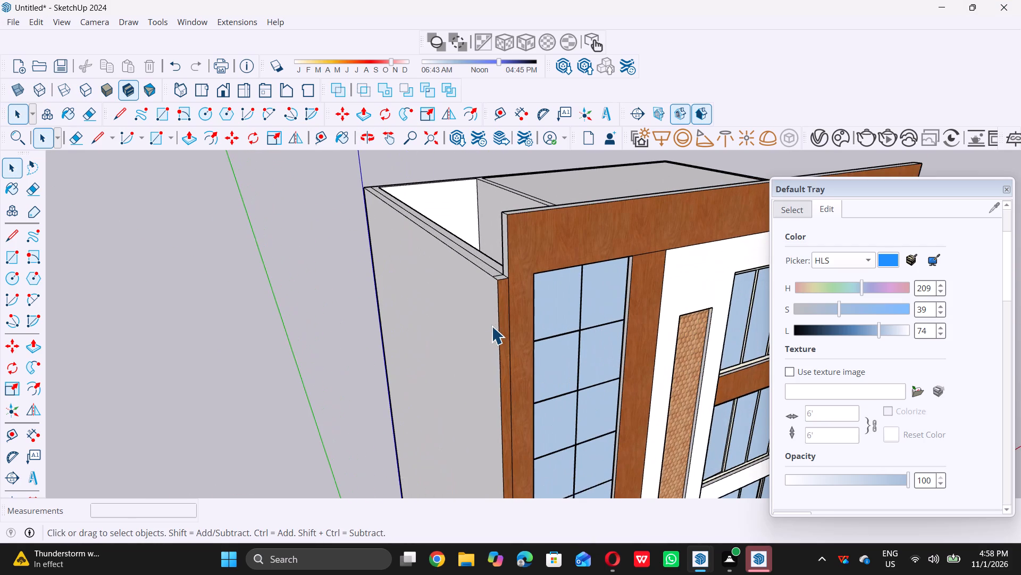
{"action": "scroll", "coordinate": [481, 274], "scroll_direction": "up", "scroll_amount": 6}
{"action": "middle_click_drag", "start_coordinate": [497, 277], "coordinate": [476, 359]}
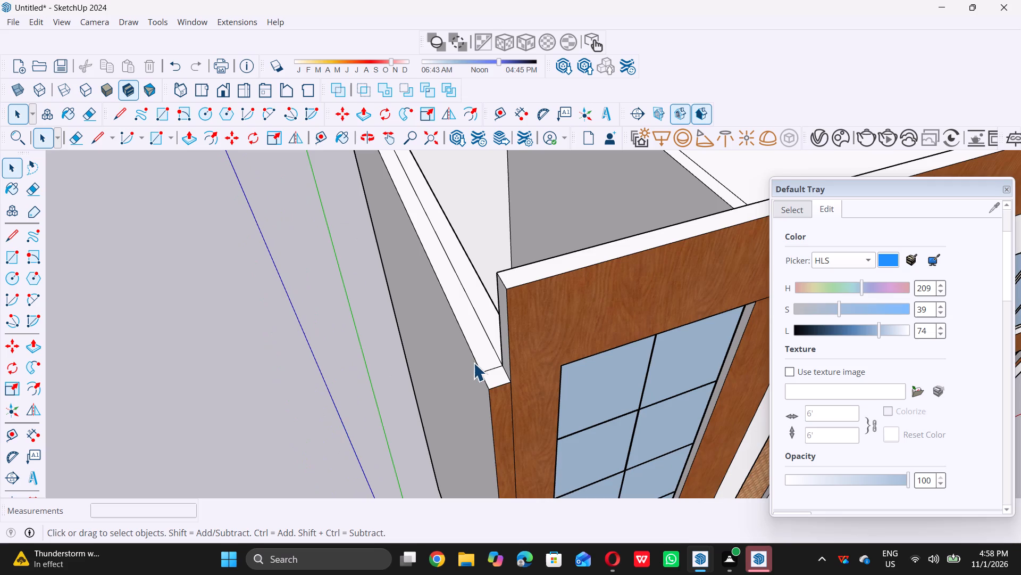
{"action": "scroll", "coordinate": [489, 371], "scroll_direction": "up", "scroll_amount": 11}
{"action": "triple_click", "coordinate": [497, 382]}
{"action": "left_click", "coordinate": [497, 382]}
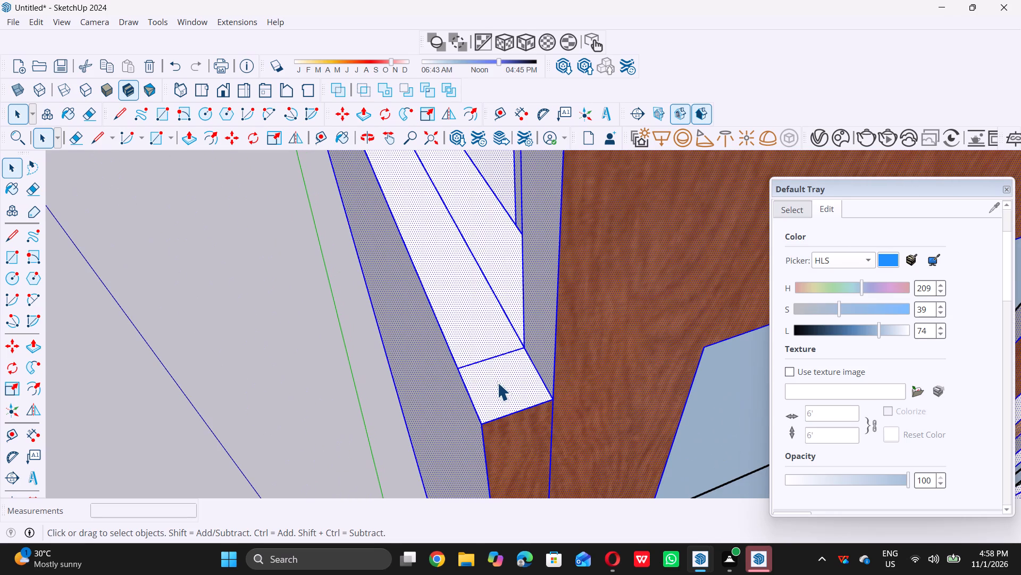
{"action": "left_click", "coordinate": [281, 392]}
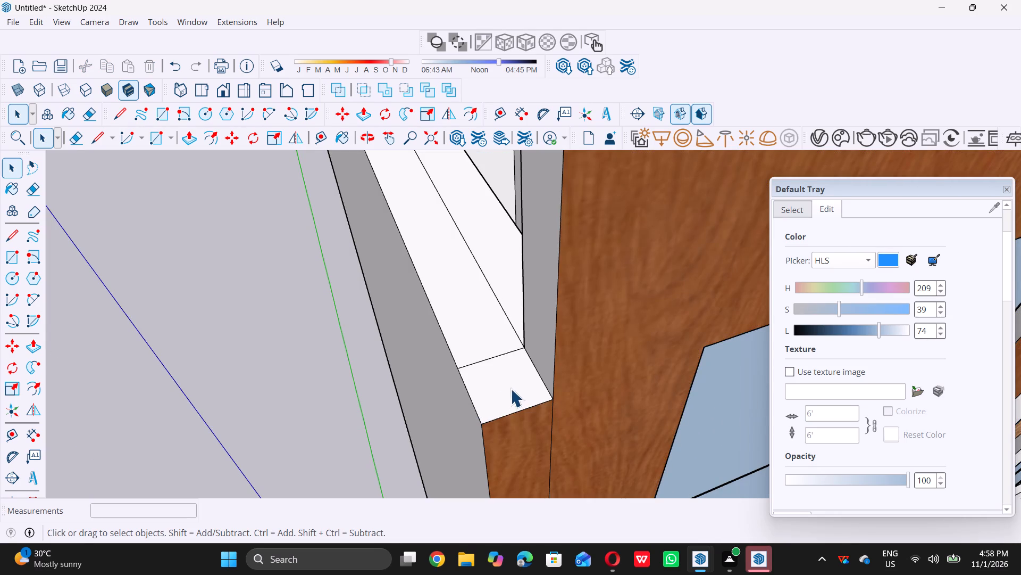
{"action": "triple_click", "coordinate": [510, 389]}
{"action": "left_click", "coordinate": [510, 389]}
{"action": "double_click", "coordinate": [336, 389]}
{"action": "double_click", "coordinate": [494, 385]}
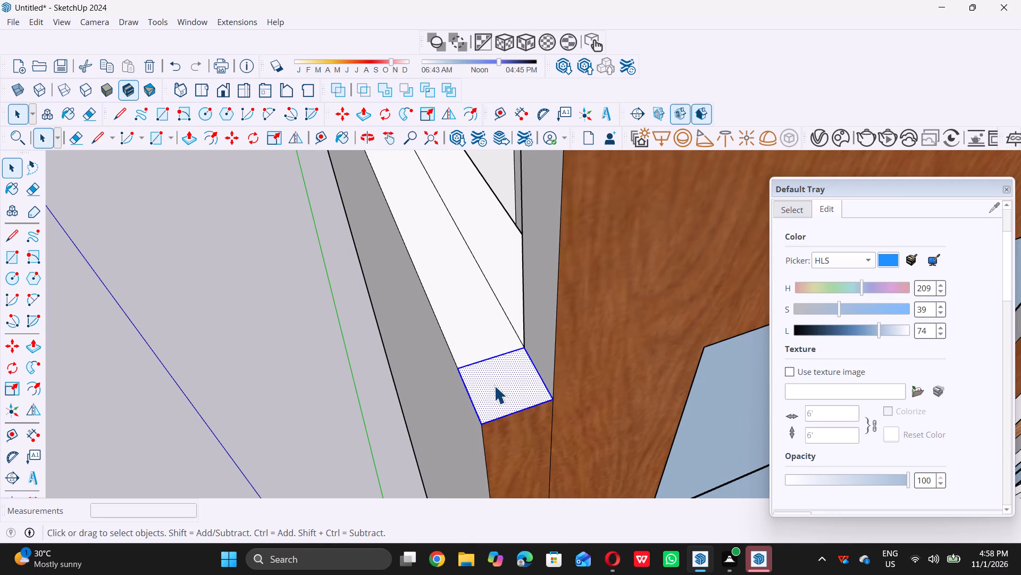
{"action": "key", "text": "p"}
{"action": "double_click", "coordinate": [495, 385]}
{"action": "scroll", "coordinate": [483, 334], "scroll_direction": "down", "scroll_amount": 9}
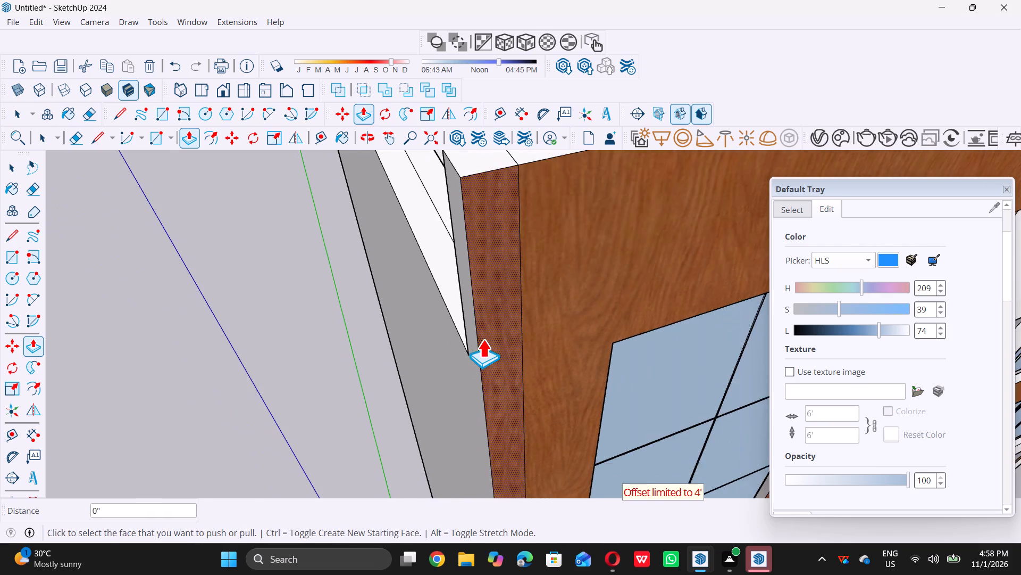
{"action": "scroll", "coordinate": [483, 339], "scroll_direction": "down", "scroll_amount": 6}
{"action": "key", "text": "space"}
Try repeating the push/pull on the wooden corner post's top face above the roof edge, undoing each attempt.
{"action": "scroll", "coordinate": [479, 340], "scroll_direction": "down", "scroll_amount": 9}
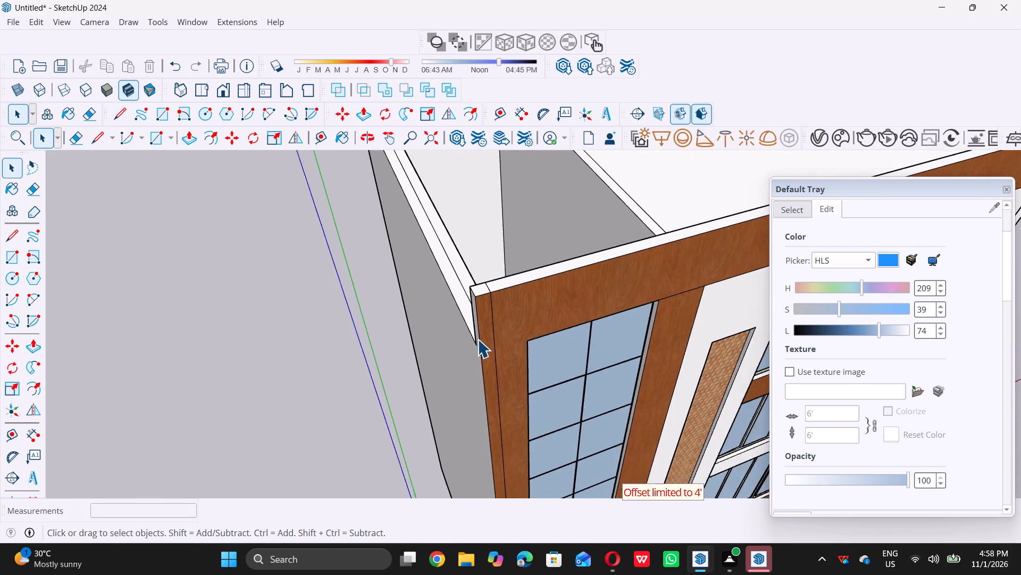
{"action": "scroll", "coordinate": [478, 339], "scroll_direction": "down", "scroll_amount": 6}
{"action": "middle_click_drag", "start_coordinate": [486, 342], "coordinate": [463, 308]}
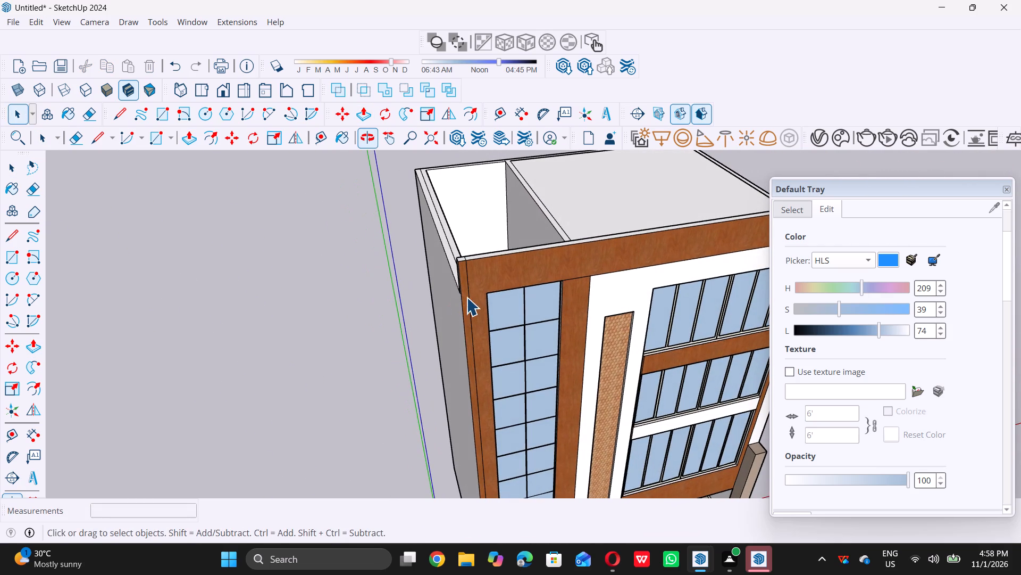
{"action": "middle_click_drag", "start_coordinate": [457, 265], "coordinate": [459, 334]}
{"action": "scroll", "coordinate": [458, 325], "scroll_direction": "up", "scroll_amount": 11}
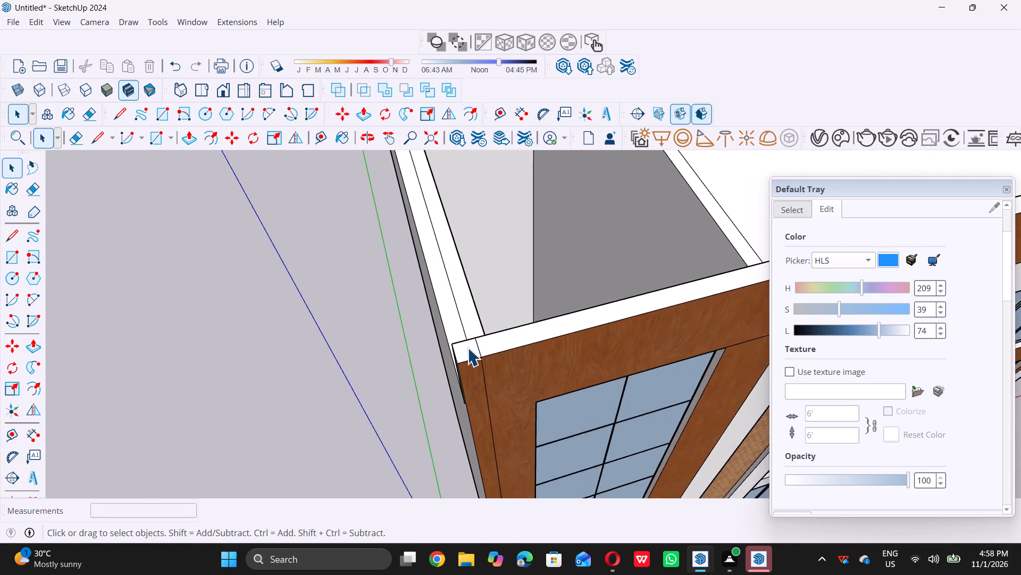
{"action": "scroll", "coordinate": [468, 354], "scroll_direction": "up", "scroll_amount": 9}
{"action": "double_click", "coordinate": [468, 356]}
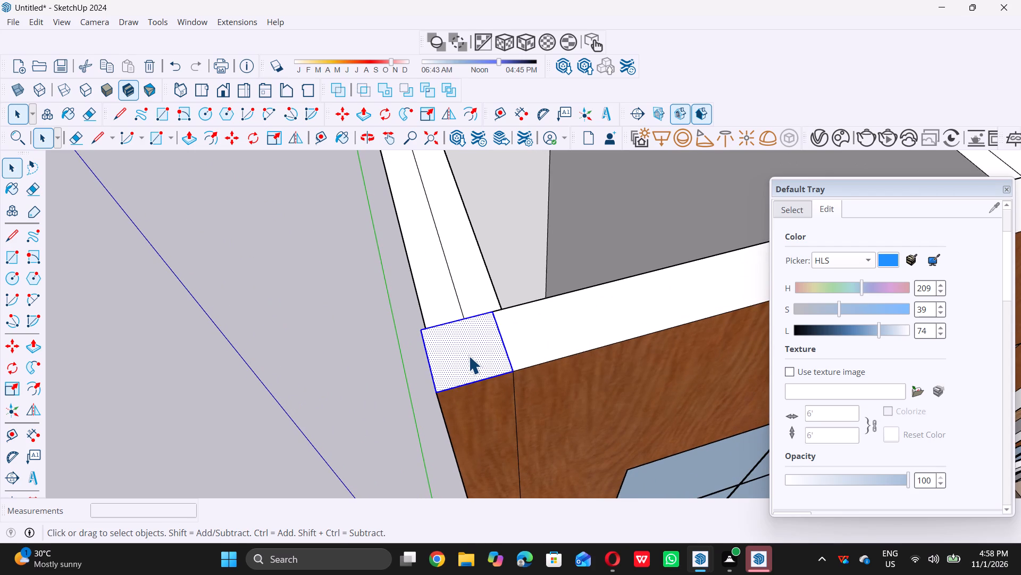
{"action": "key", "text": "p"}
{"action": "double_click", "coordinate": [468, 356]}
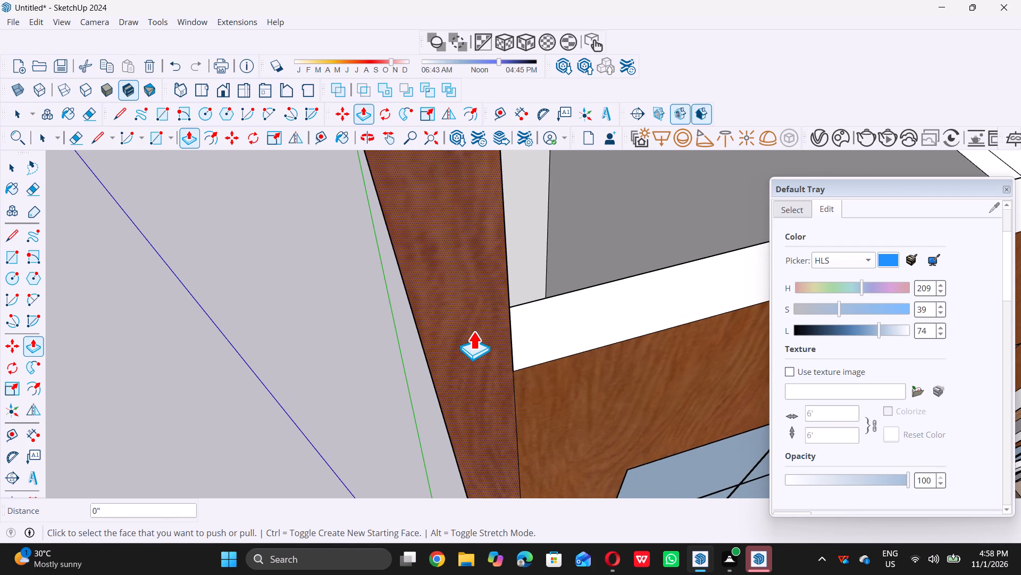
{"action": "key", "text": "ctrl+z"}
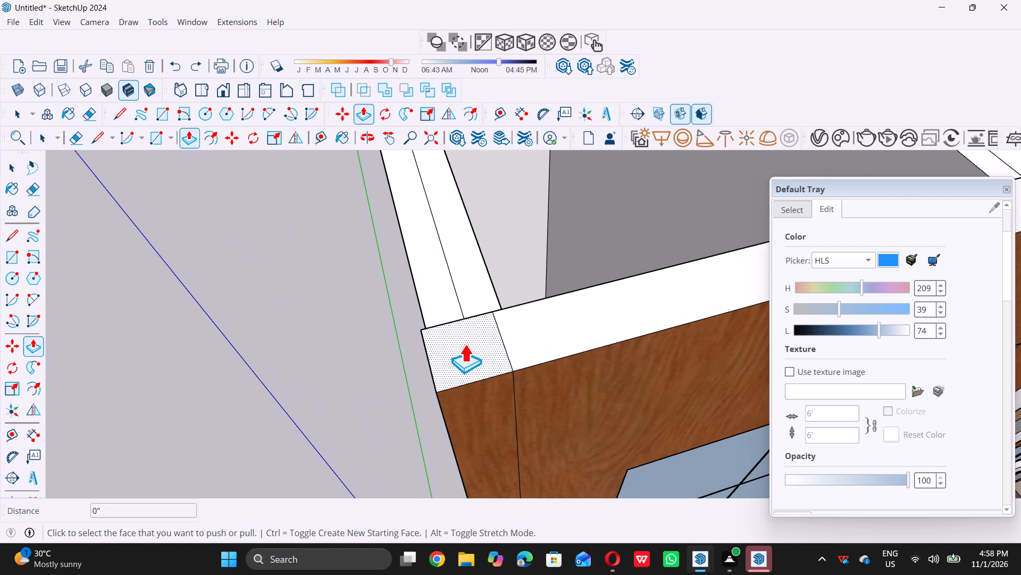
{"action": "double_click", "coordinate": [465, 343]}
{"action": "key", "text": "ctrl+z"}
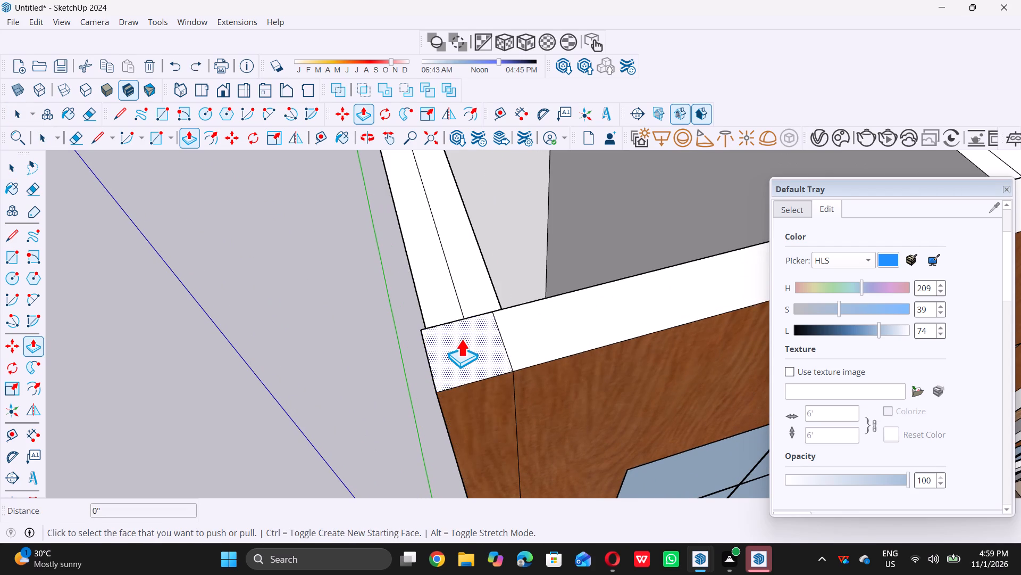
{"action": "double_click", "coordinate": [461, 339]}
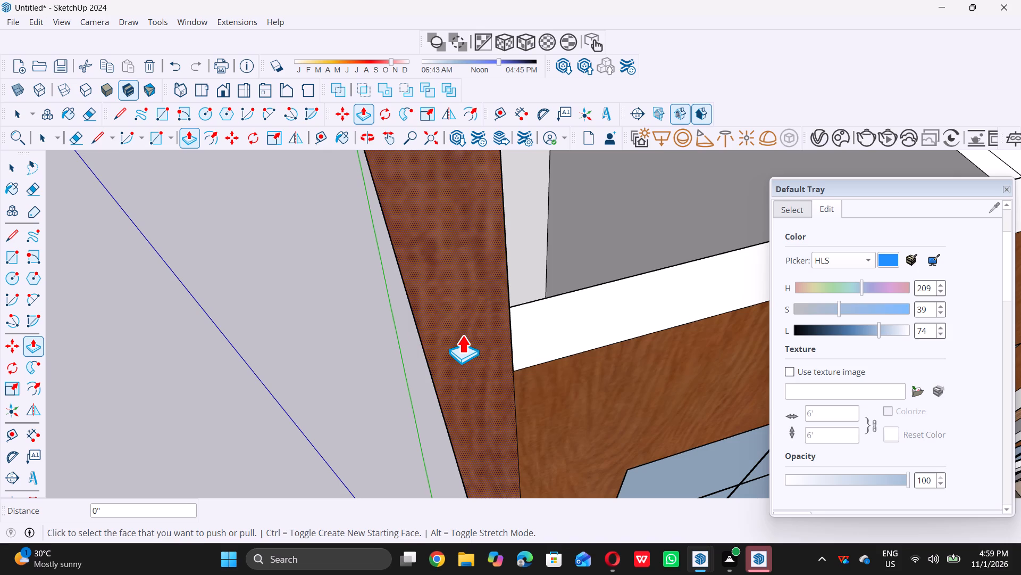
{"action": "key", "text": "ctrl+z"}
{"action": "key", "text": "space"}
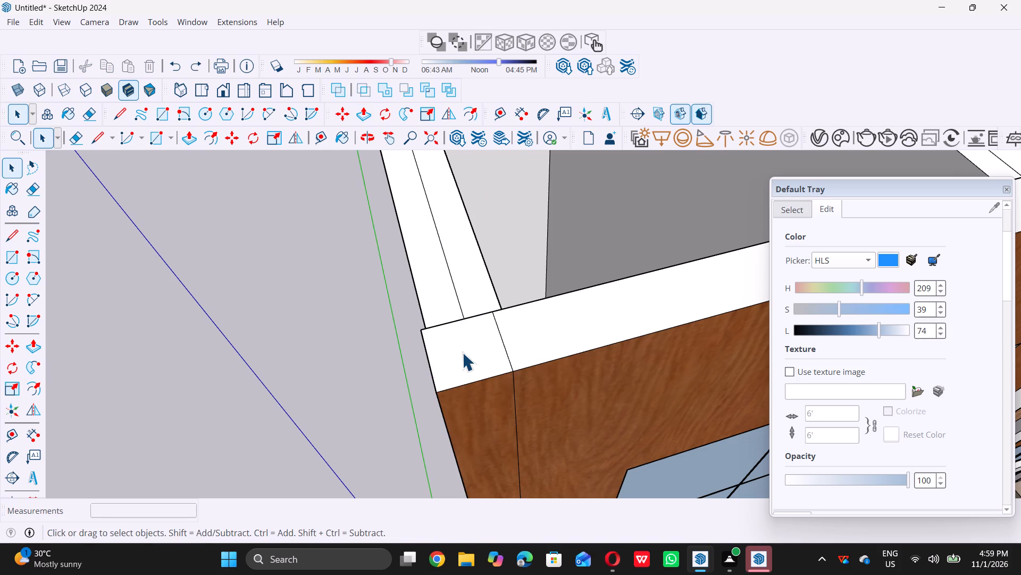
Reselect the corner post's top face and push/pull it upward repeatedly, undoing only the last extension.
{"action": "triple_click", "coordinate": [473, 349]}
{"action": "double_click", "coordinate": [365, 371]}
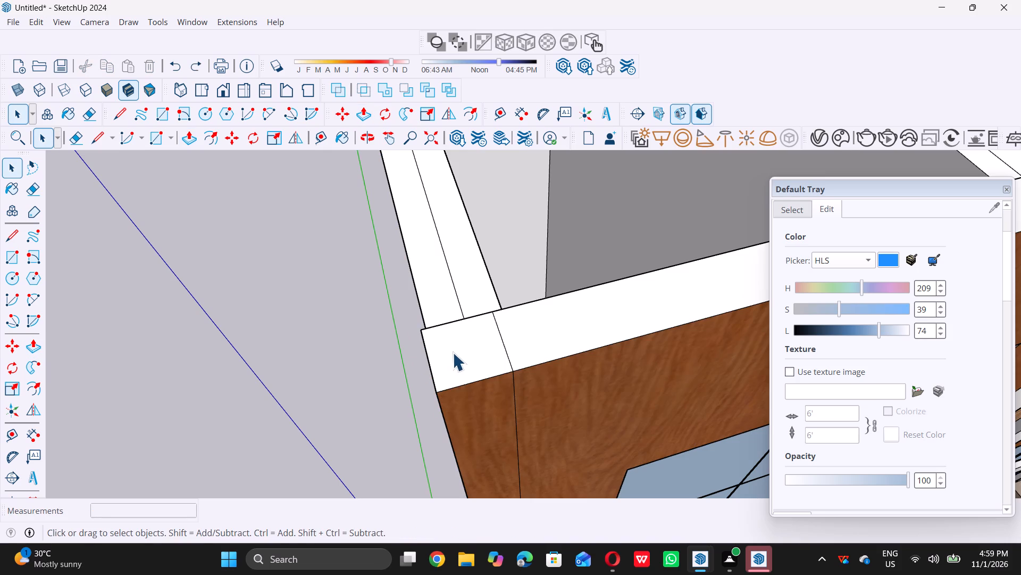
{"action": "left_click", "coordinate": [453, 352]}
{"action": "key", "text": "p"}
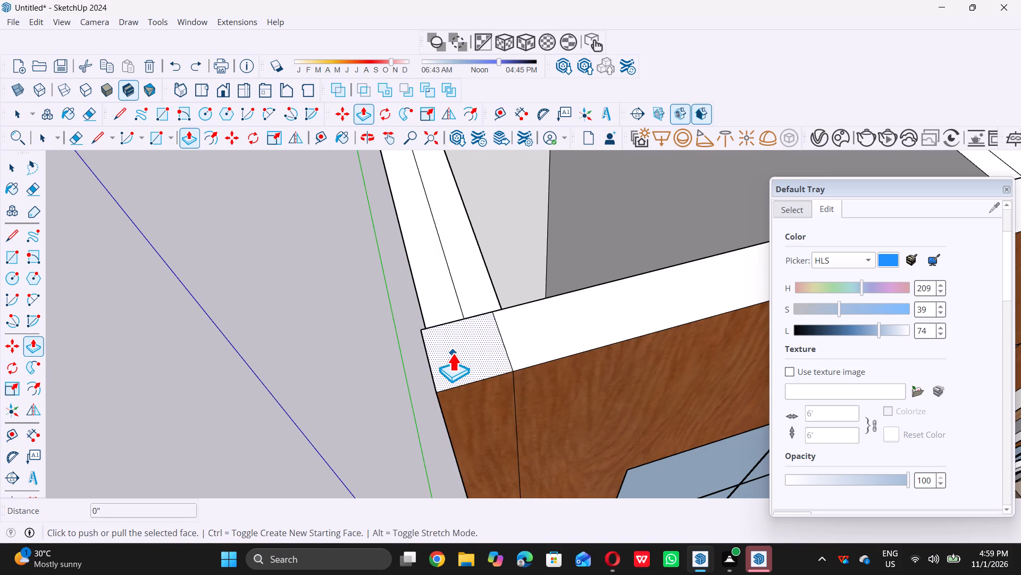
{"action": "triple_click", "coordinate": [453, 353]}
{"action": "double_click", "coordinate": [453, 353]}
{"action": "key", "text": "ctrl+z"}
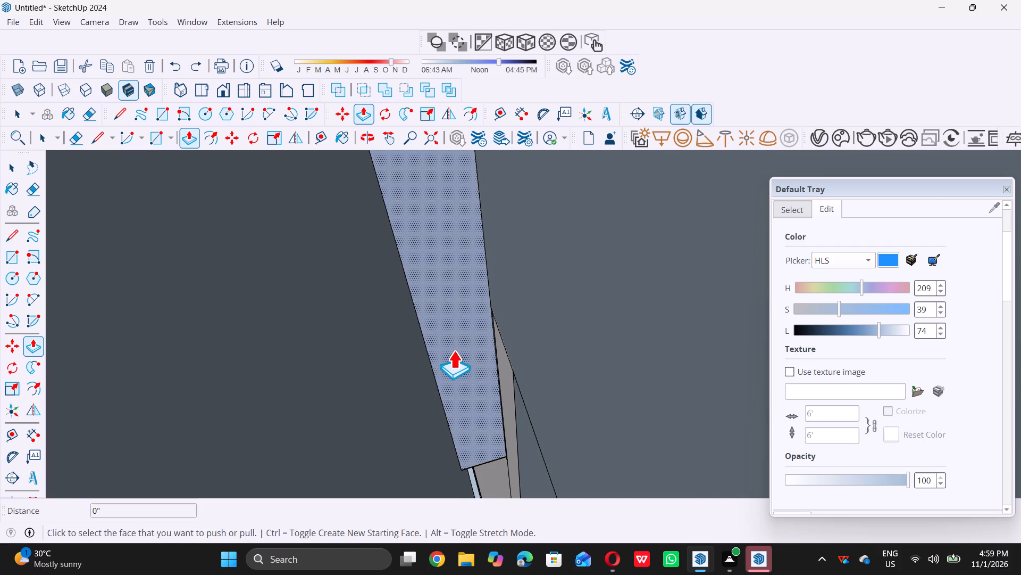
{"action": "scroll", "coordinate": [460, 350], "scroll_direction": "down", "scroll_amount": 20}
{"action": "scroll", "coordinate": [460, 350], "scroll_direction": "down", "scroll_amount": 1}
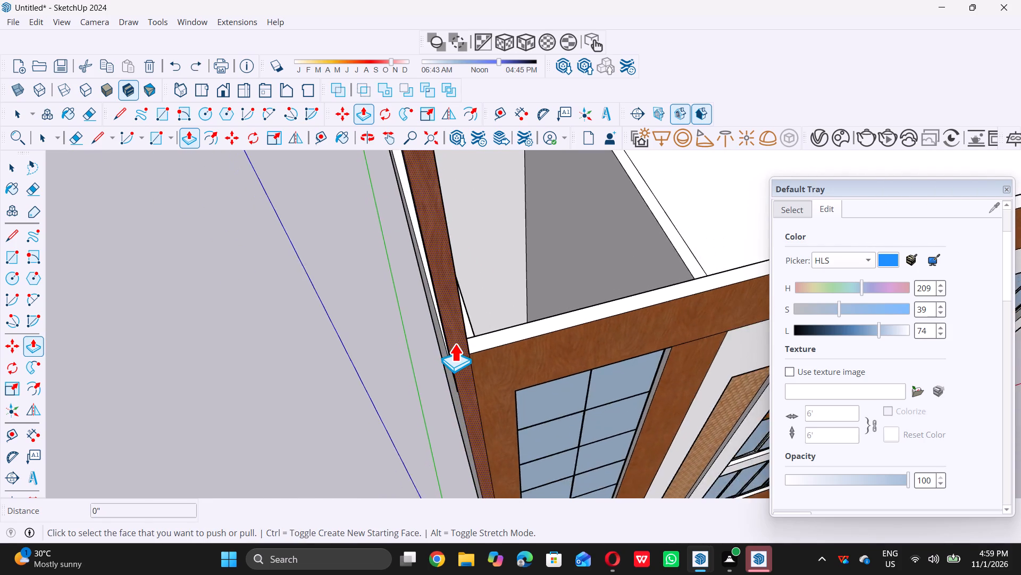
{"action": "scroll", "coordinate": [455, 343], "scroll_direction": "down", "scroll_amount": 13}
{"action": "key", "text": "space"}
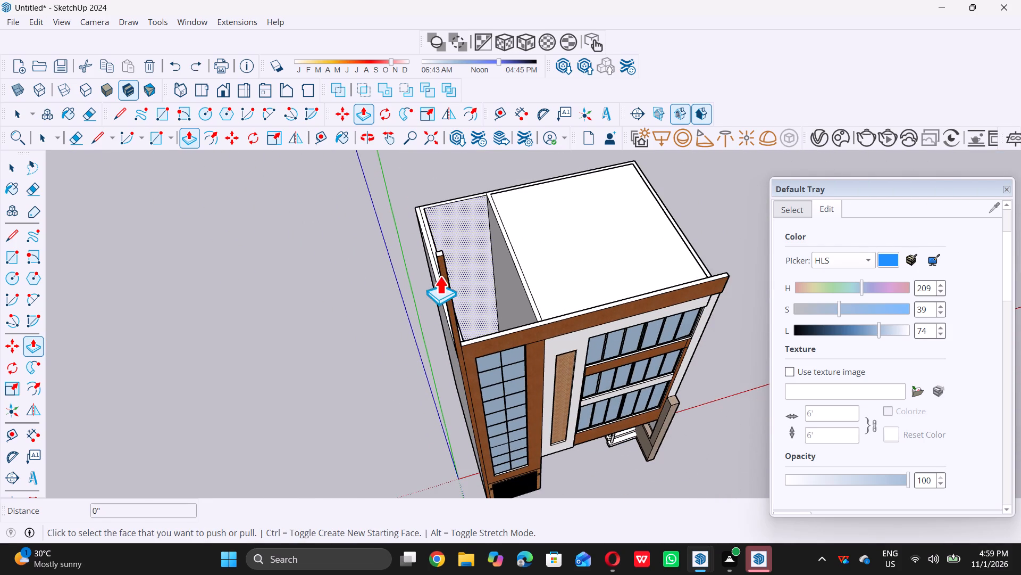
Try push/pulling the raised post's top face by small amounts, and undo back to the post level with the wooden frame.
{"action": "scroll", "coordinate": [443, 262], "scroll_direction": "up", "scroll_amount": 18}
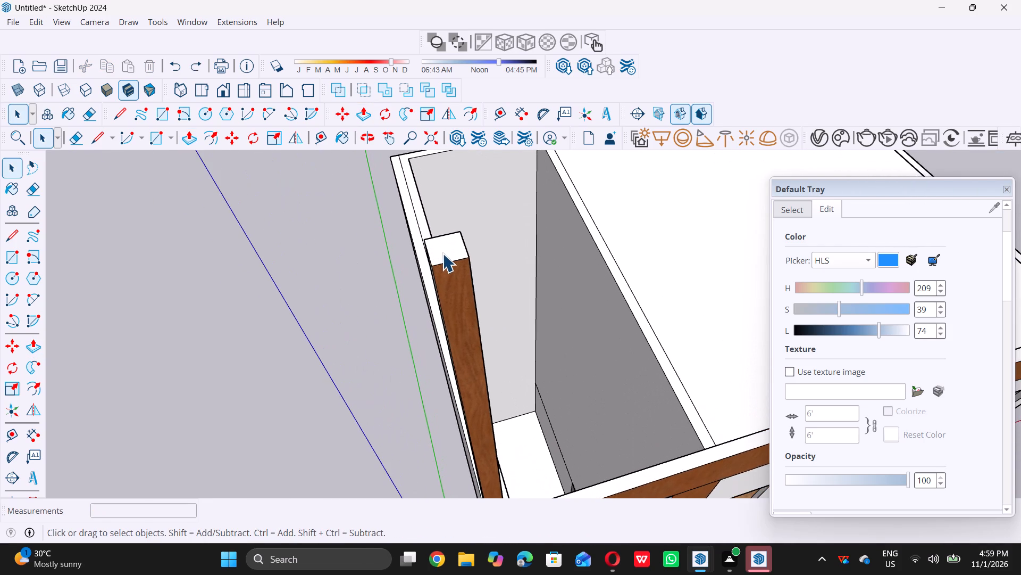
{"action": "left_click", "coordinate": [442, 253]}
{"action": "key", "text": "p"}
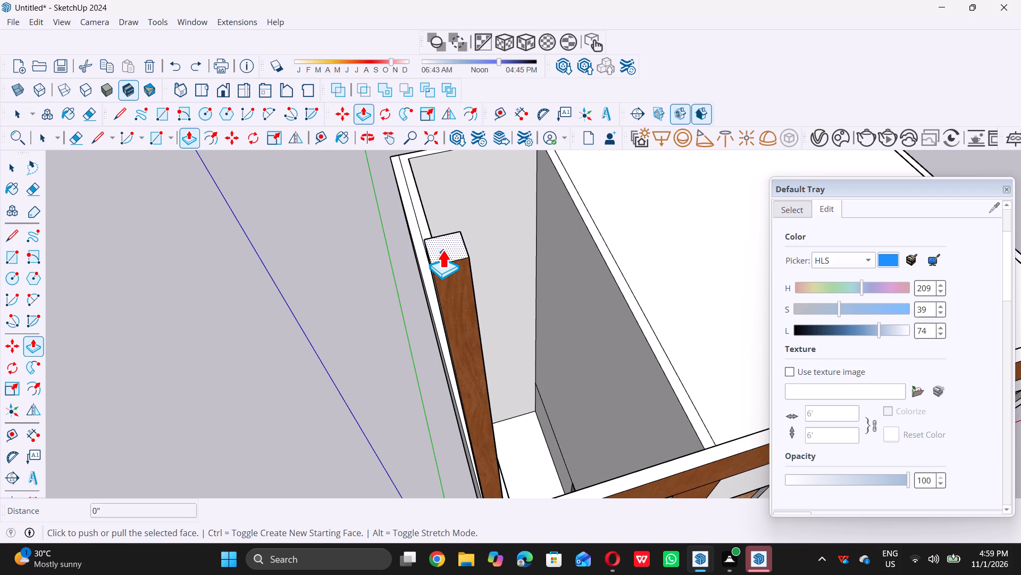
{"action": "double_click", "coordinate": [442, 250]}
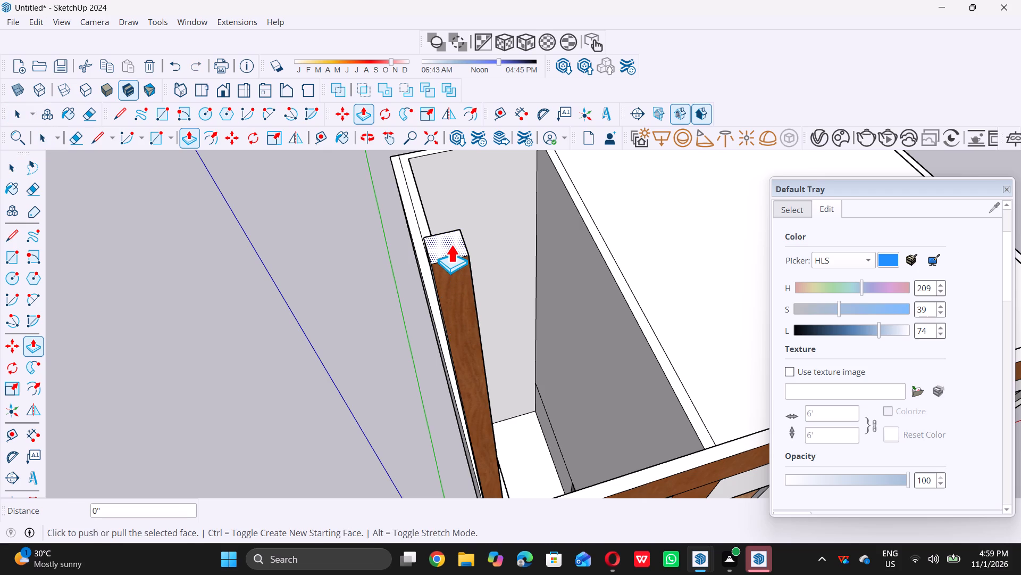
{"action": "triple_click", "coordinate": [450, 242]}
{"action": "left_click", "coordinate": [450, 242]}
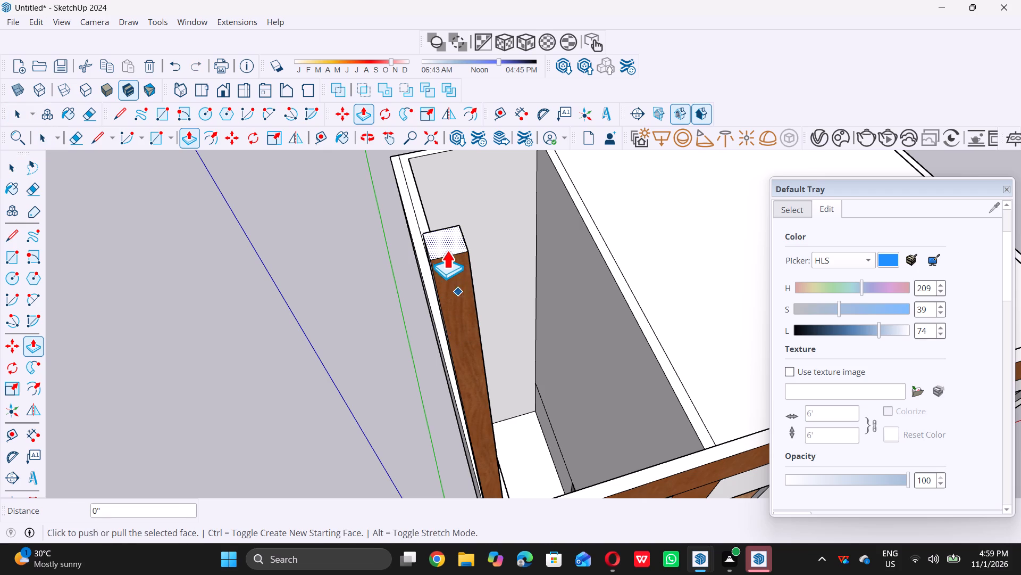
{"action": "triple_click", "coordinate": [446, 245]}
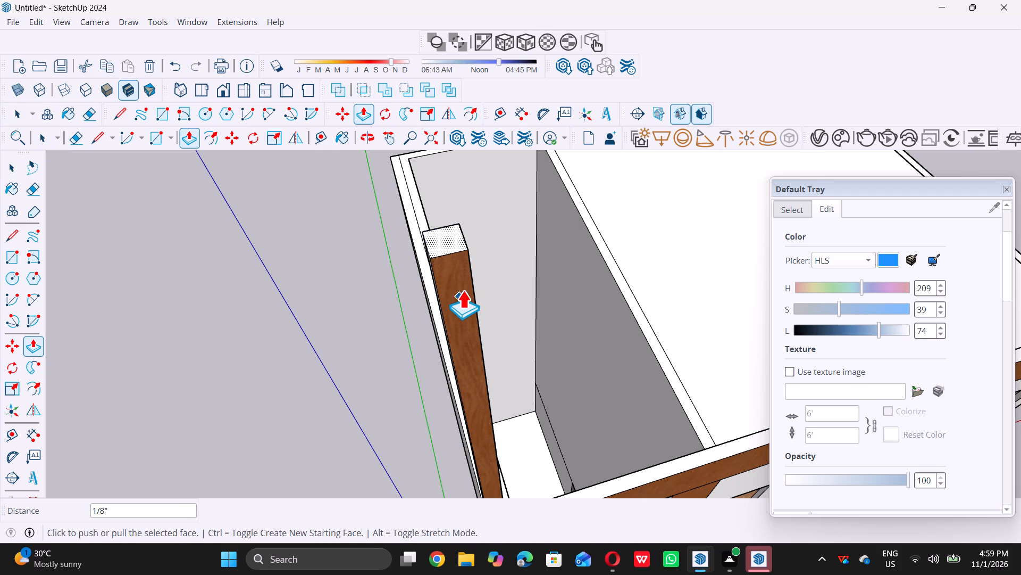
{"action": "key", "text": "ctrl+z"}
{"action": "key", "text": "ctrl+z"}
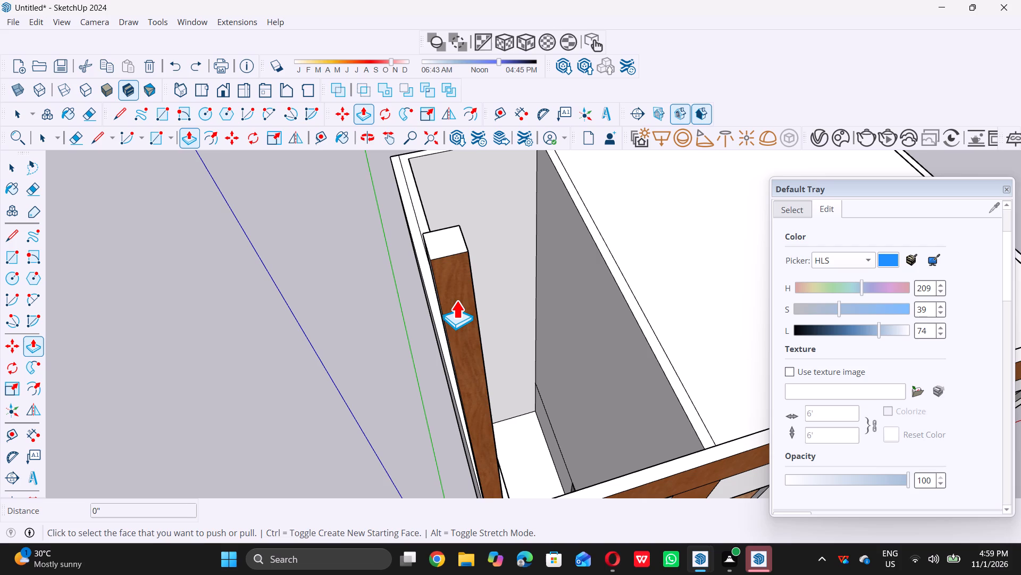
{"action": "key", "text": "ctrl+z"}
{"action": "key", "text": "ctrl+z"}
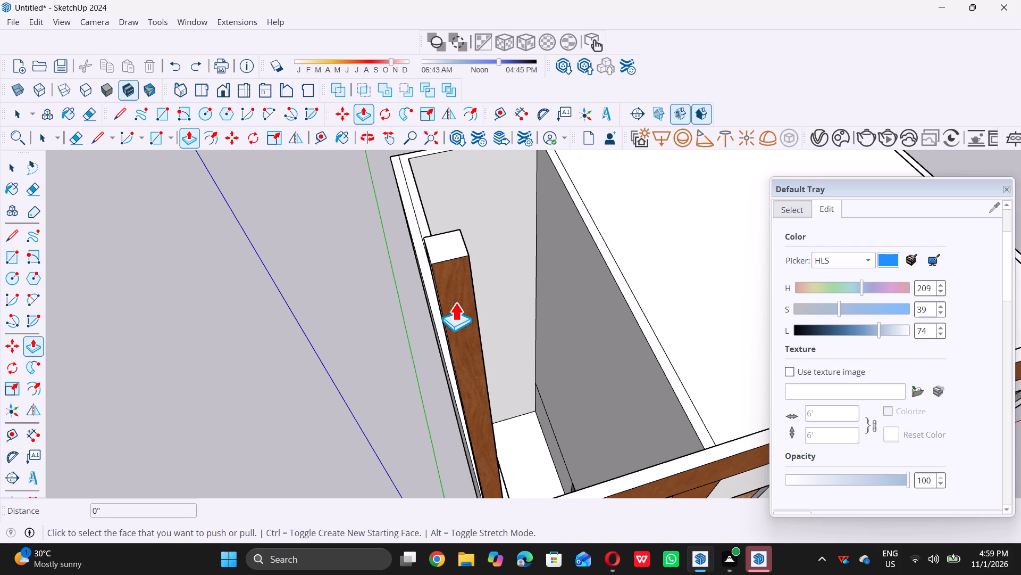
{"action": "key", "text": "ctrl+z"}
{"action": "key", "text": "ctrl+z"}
Push/pull the wooden corner post's small top face up 9" above the frame's top edge.
{"action": "scroll", "coordinate": [461, 295], "scroll_direction": "down", "scroll_amount": 6}
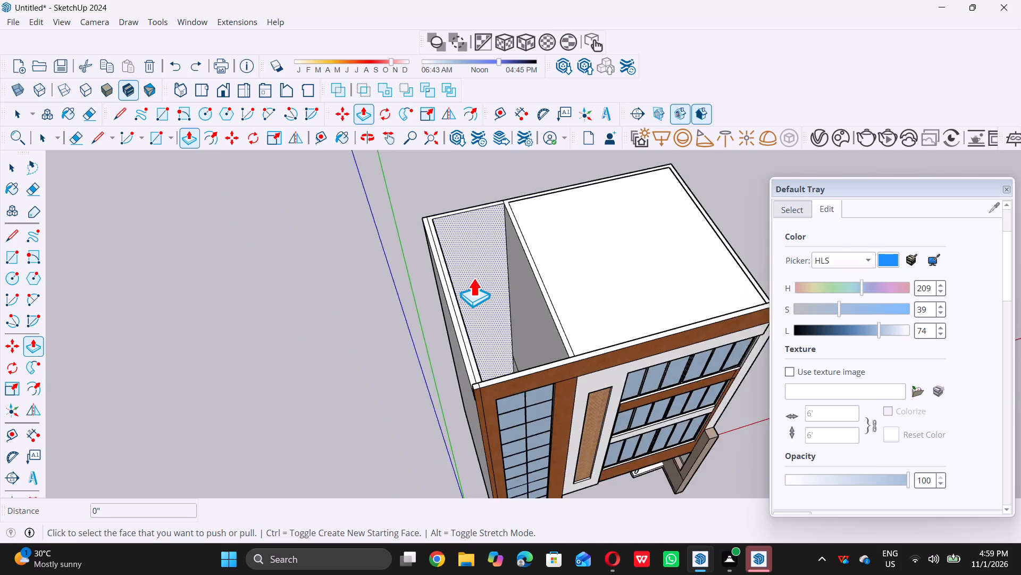
{"action": "scroll", "coordinate": [473, 278], "scroll_direction": "down", "scroll_amount": 2}
{"action": "scroll", "coordinate": [493, 344], "scroll_direction": "up", "scroll_amount": 15}
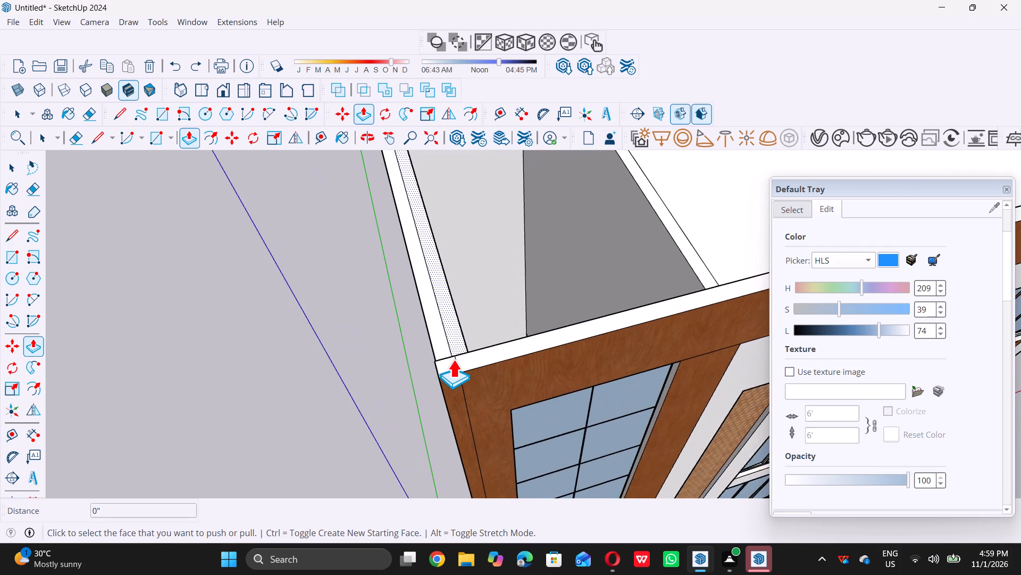
{"action": "scroll", "coordinate": [444, 364], "scroll_direction": "up", "scroll_amount": 2}
{"action": "double_click", "coordinate": [444, 364]}
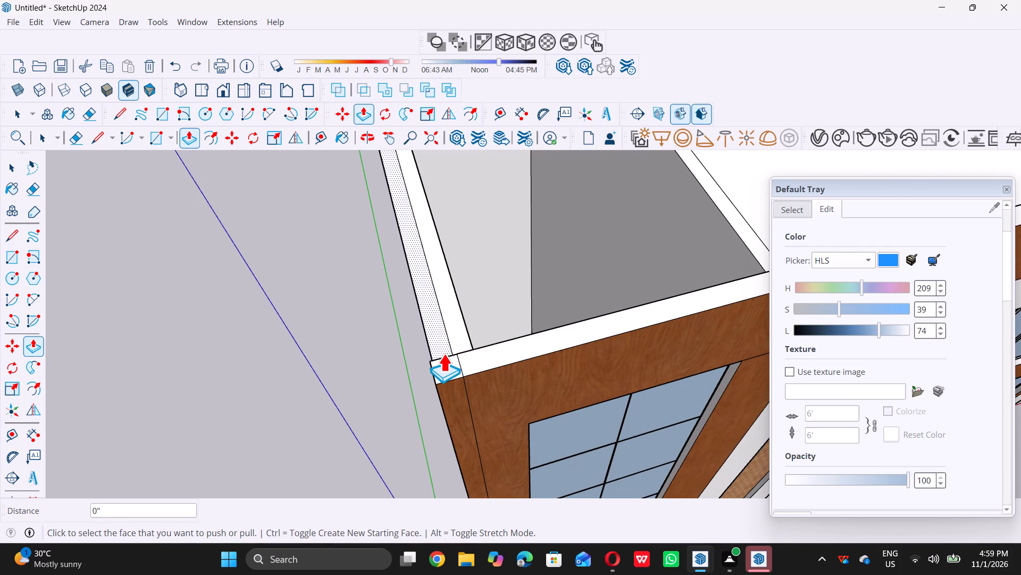
{"action": "triple_click", "coordinate": [451, 360]}
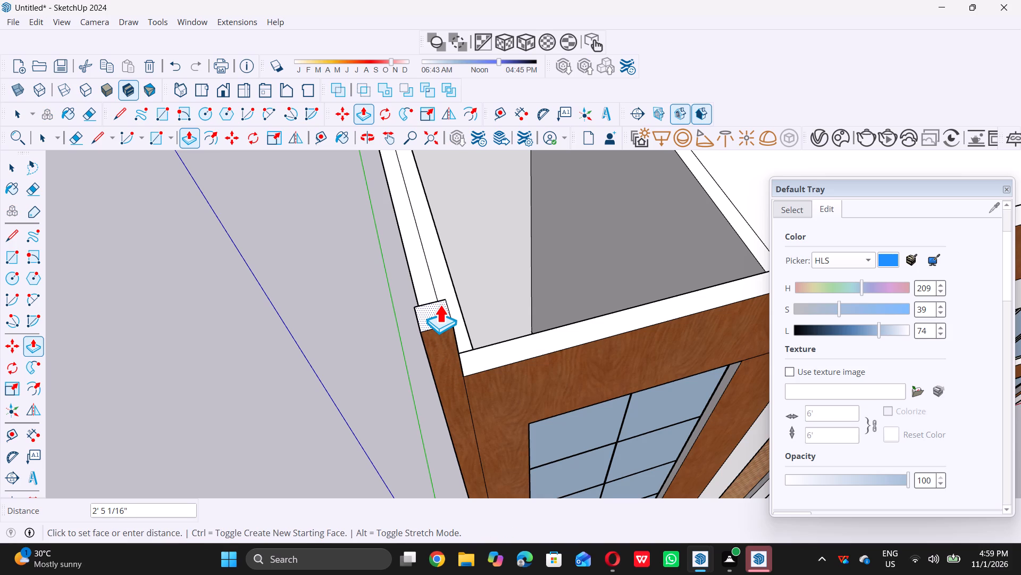
{"action": "key", "text": "9"}
{"action": "key", "text": "shift+quotedbl"}
{"action": "key", "text": "Return"}
{"action": "key", "text": "space"}
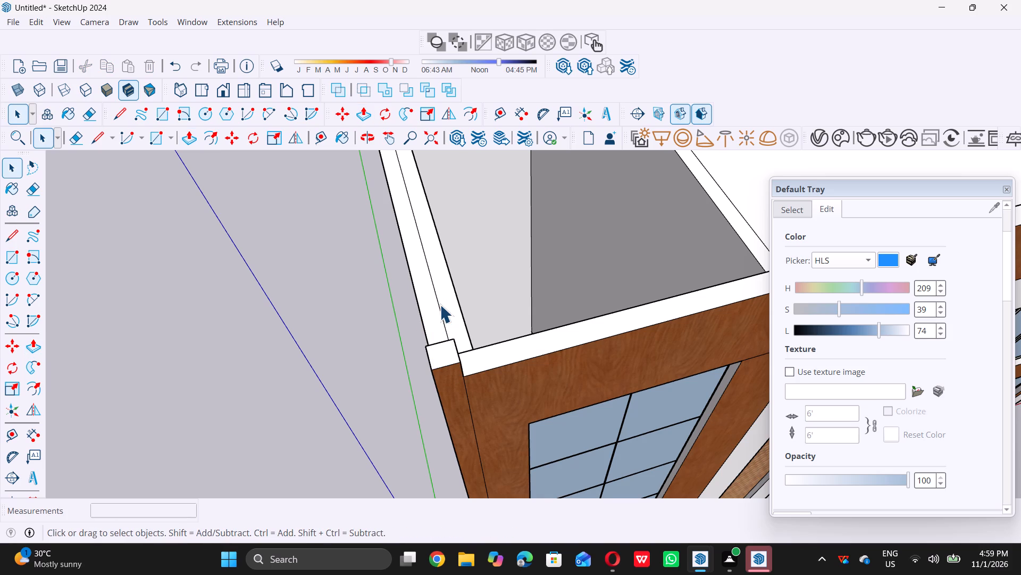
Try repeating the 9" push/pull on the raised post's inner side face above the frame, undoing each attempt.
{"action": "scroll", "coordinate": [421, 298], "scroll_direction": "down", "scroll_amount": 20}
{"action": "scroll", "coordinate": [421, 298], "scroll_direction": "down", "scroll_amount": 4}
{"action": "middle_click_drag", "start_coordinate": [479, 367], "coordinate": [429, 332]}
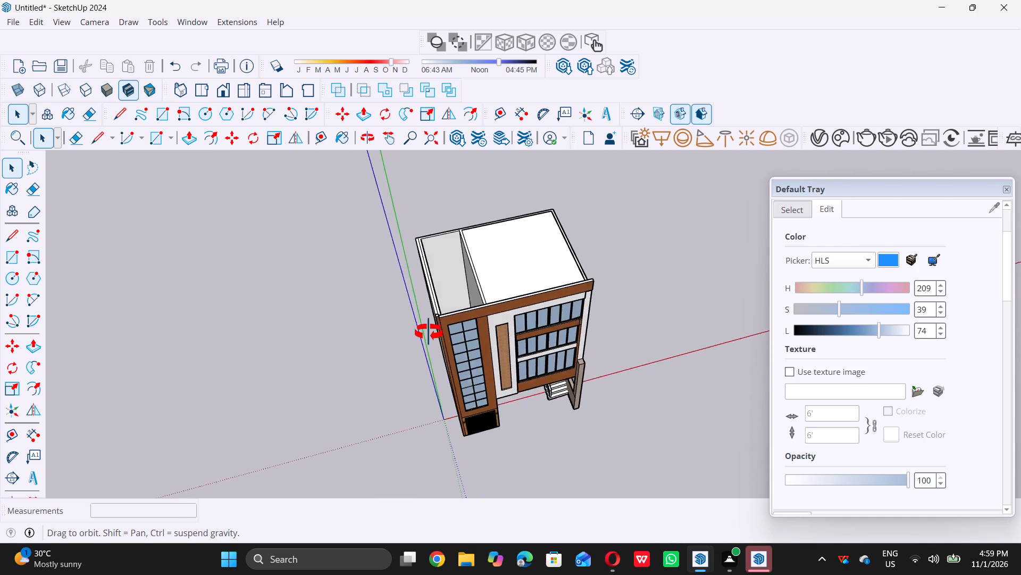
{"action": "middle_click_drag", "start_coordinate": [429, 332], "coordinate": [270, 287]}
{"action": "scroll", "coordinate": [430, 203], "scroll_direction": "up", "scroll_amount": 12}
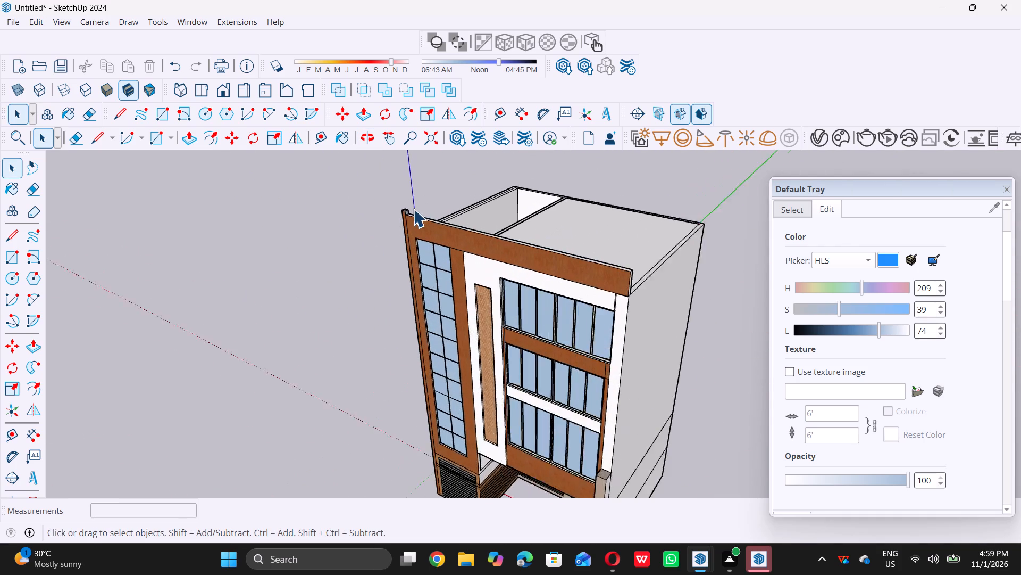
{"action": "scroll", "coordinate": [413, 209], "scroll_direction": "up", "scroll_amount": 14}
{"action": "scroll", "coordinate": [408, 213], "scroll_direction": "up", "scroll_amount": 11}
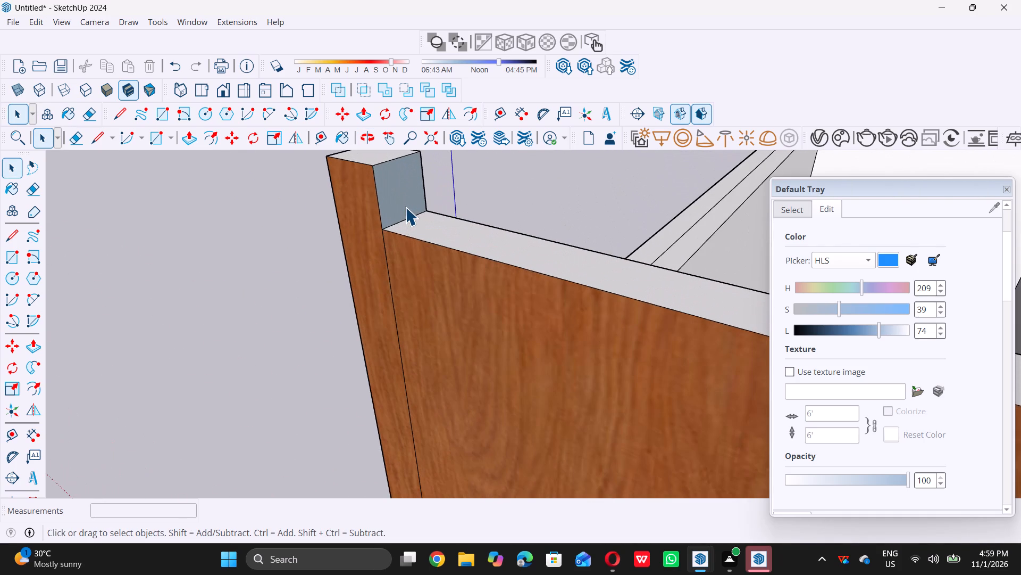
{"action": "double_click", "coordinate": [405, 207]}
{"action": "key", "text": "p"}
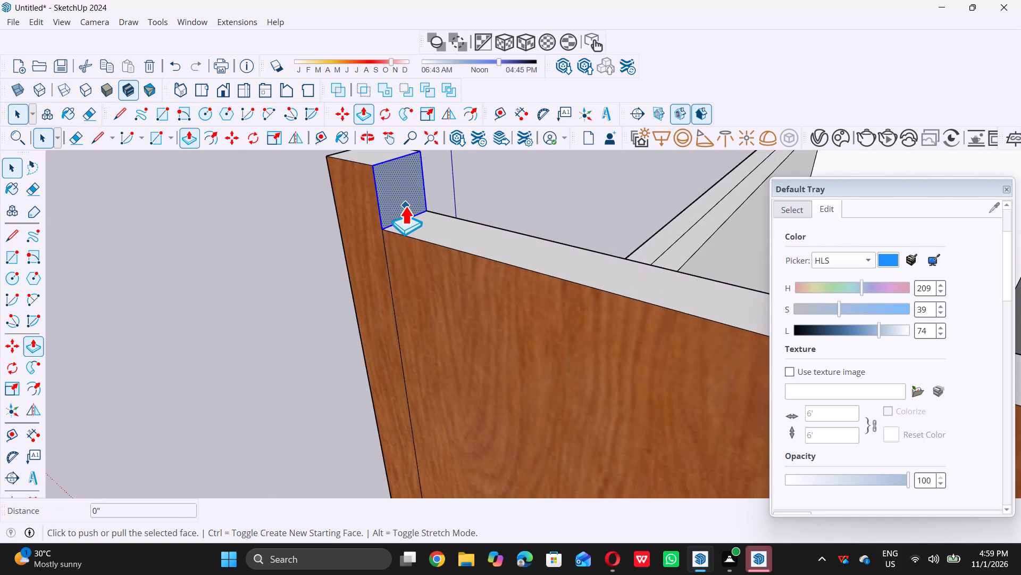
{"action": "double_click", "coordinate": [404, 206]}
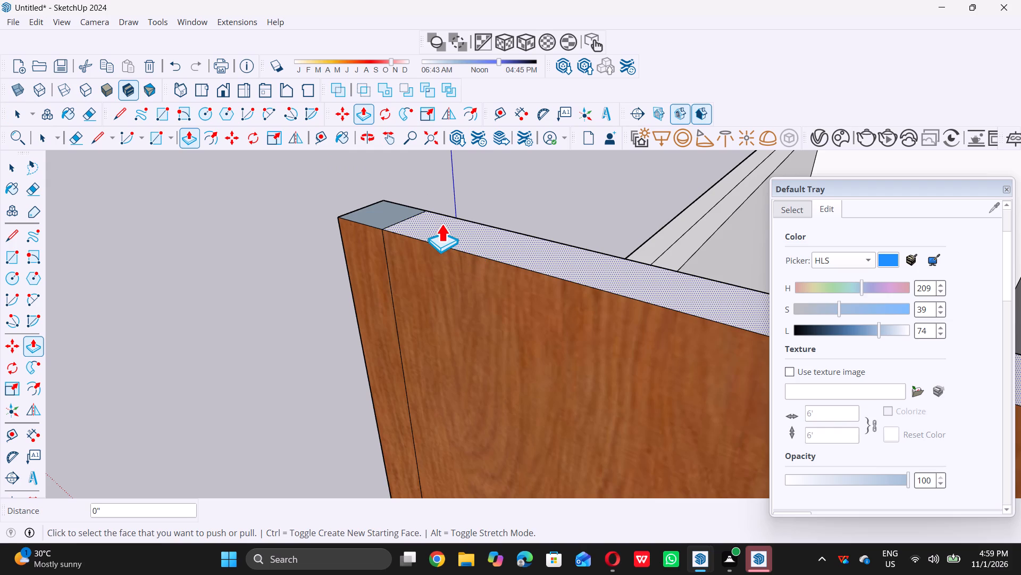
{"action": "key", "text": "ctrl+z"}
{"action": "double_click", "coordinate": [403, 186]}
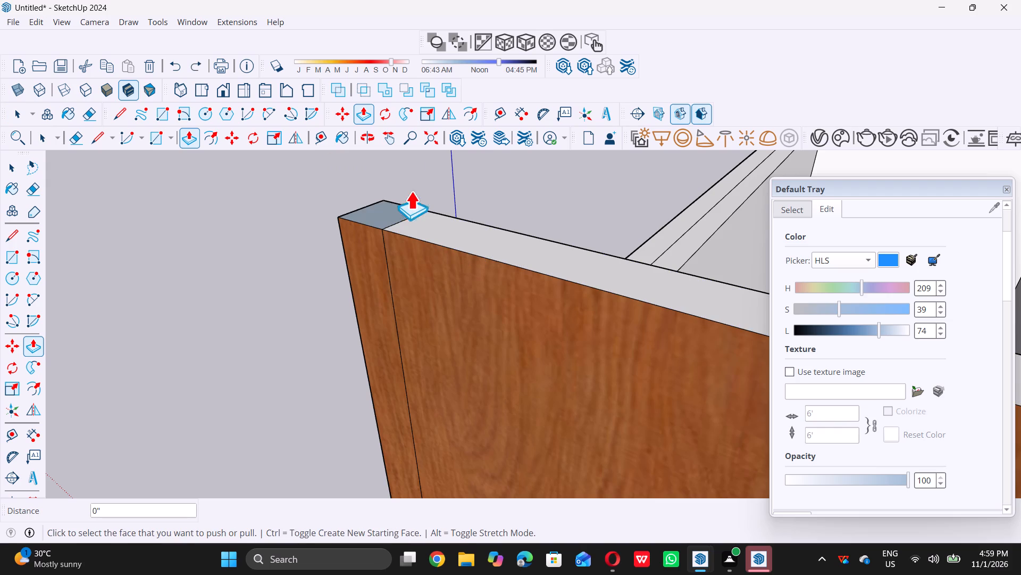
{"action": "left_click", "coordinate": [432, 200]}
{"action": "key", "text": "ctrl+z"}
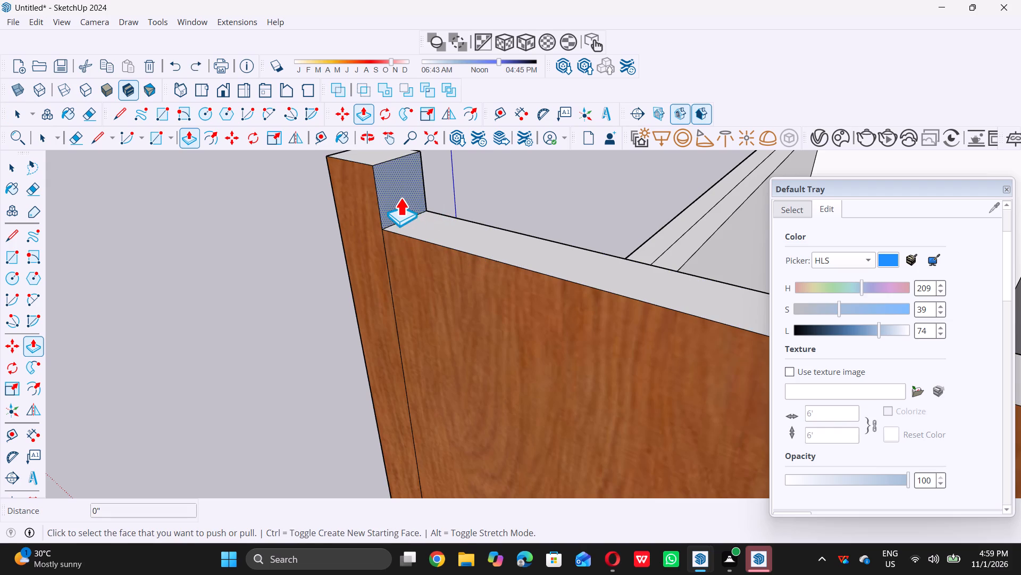
Push/pull the raised post's inner side face along the frame's top to its far end, about 43' 6".
{"action": "left_click", "coordinate": [401, 190]}
{"action": "scroll", "coordinate": [453, 199], "scroll_direction": "down", "scroll_amount": 10}
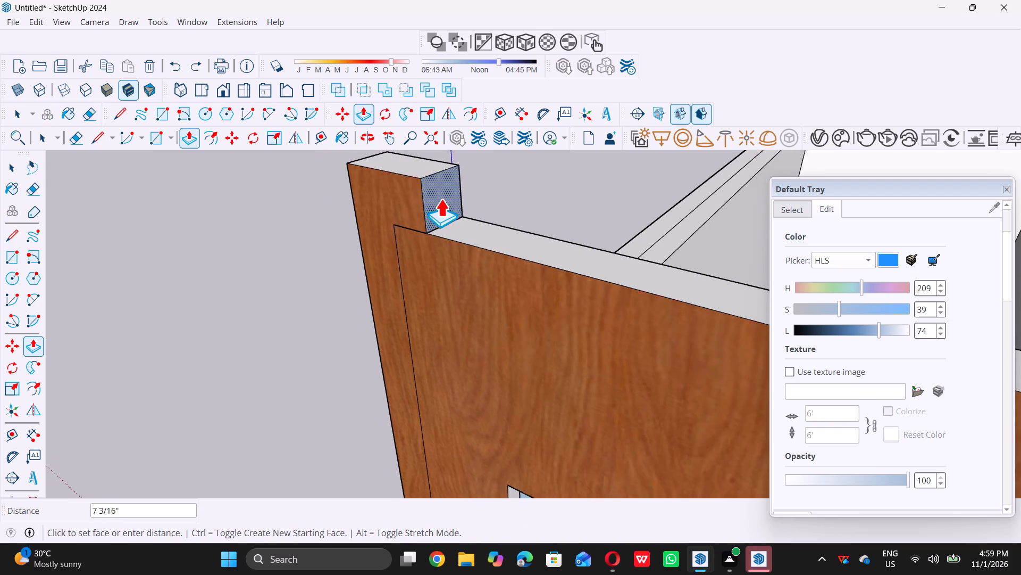
{"action": "scroll", "coordinate": [441, 199], "scroll_direction": "down", "scroll_amount": 20}
{"action": "scroll", "coordinate": [441, 199], "scroll_direction": "down", "scroll_amount": 9}
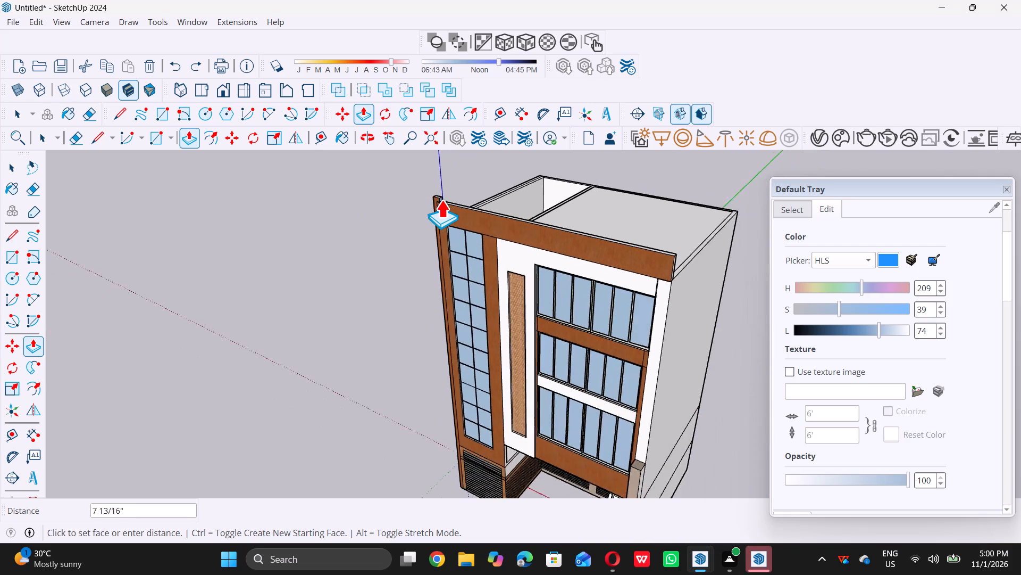
{"action": "scroll", "coordinate": [441, 200], "scroll_direction": "down", "scroll_amount": 4}
{"action": "scroll", "coordinate": [580, 224], "scroll_direction": "up", "scroll_amount": 4}
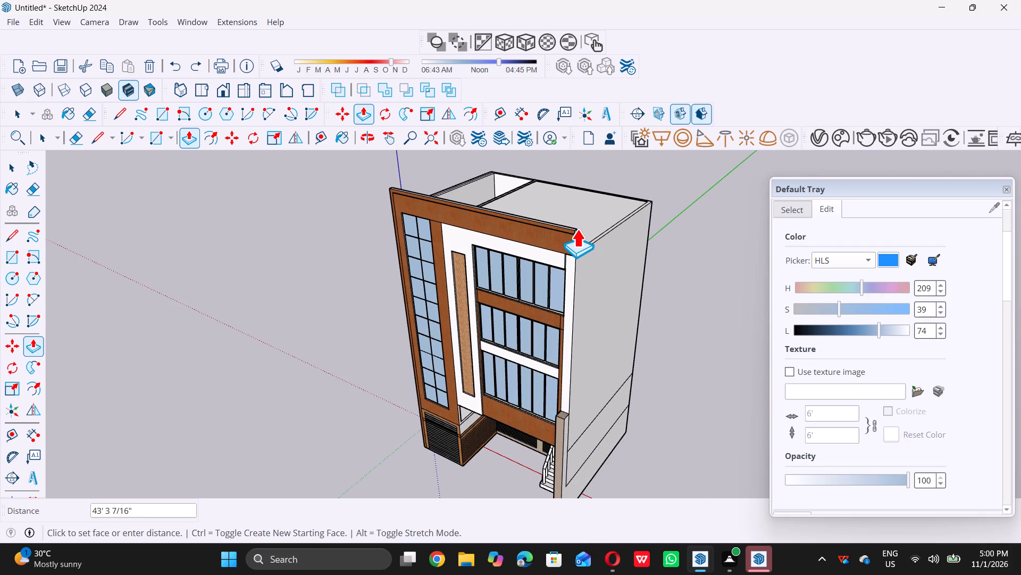
{"action": "scroll", "coordinate": [577, 229], "scroll_direction": "up", "scroll_amount": 8}
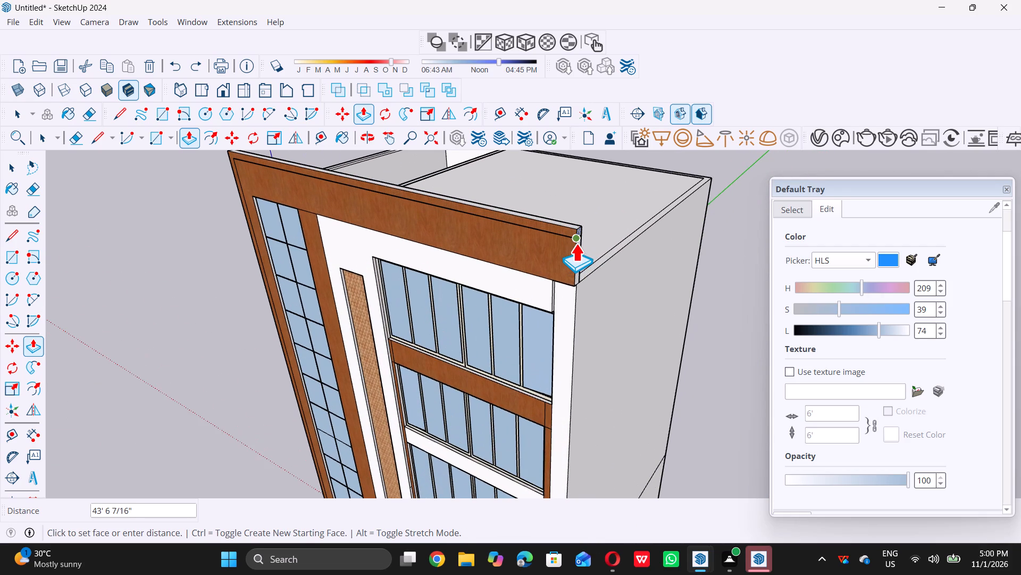
{"action": "double_click", "coordinate": [576, 243]}
{"action": "key", "text": "space"}
Push/pull the front face of the border running along the facade's top and side outward 9".
{"action": "scroll", "coordinate": [576, 266], "scroll_direction": "down", "scroll_amount": 12}
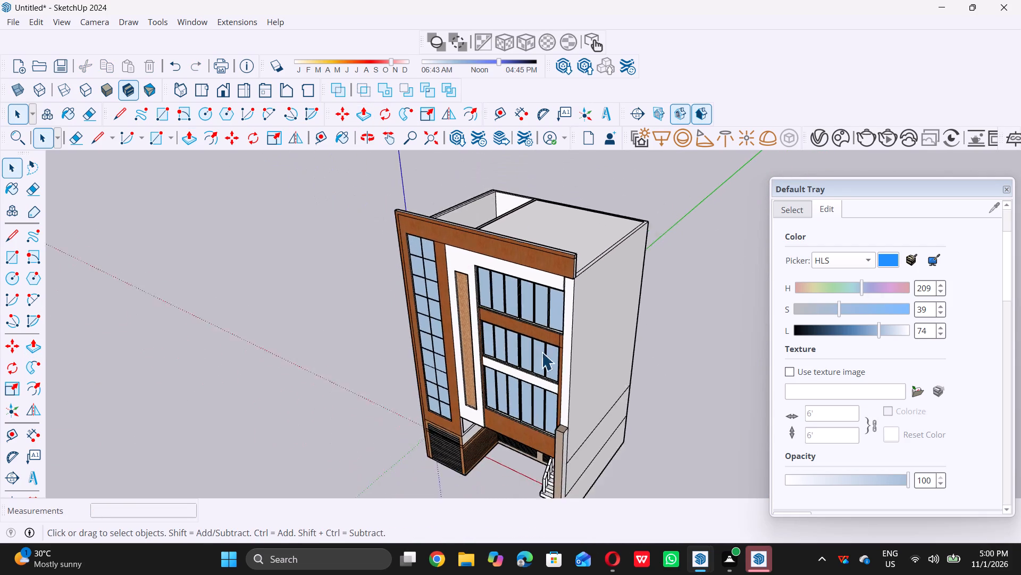
{"action": "middle_click_drag", "start_coordinate": [525, 365], "coordinate": [567, 297]}
{"action": "scroll", "coordinate": [537, 204], "scroll_direction": "up", "scroll_amount": 9}
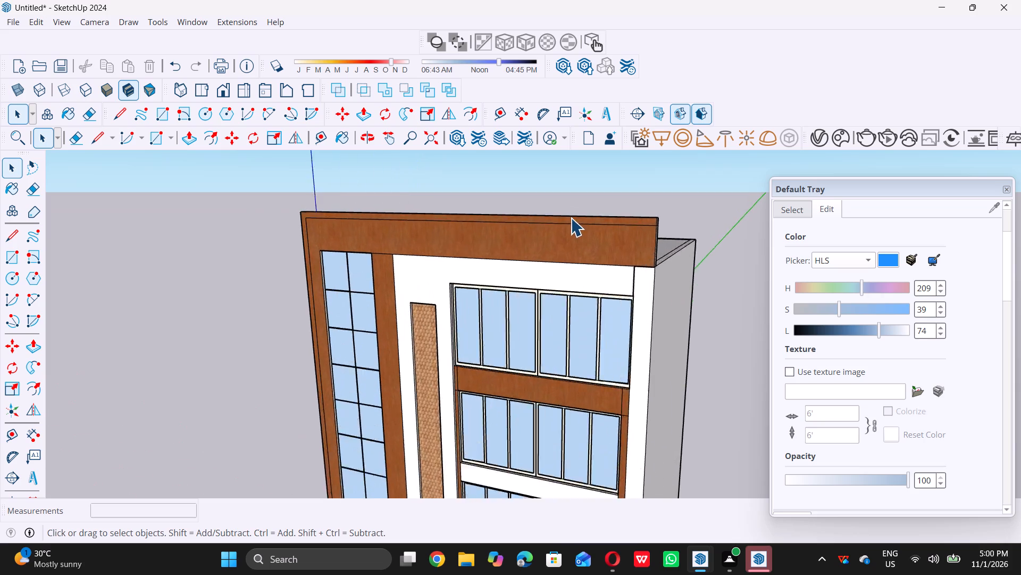
{"action": "scroll", "coordinate": [571, 218], "scroll_direction": "up", "scroll_amount": 8}
{"action": "double_click", "coordinate": [581, 226]}
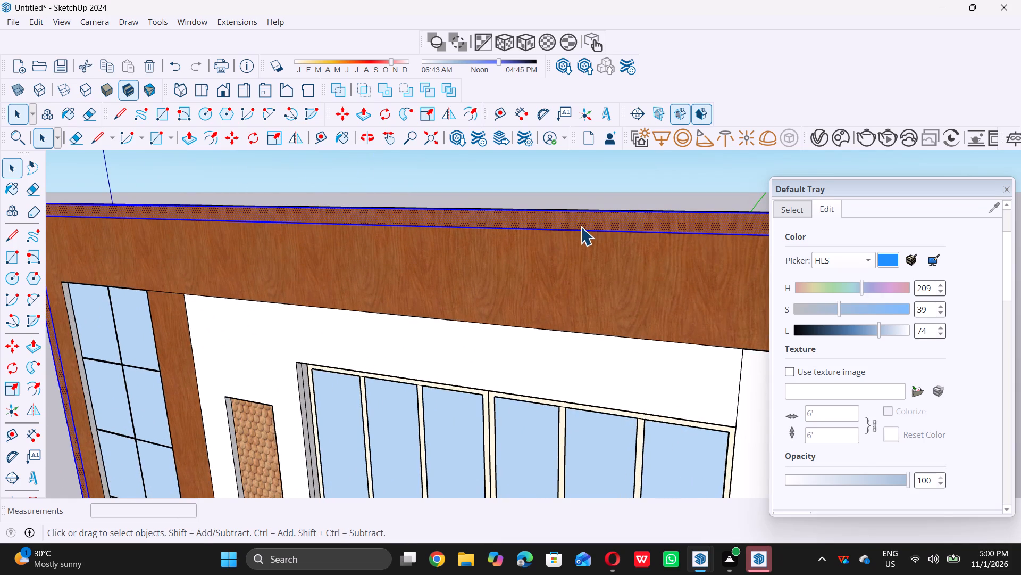
{"action": "key", "text": "p"}
{"action": "left_click", "coordinate": [585, 220]}
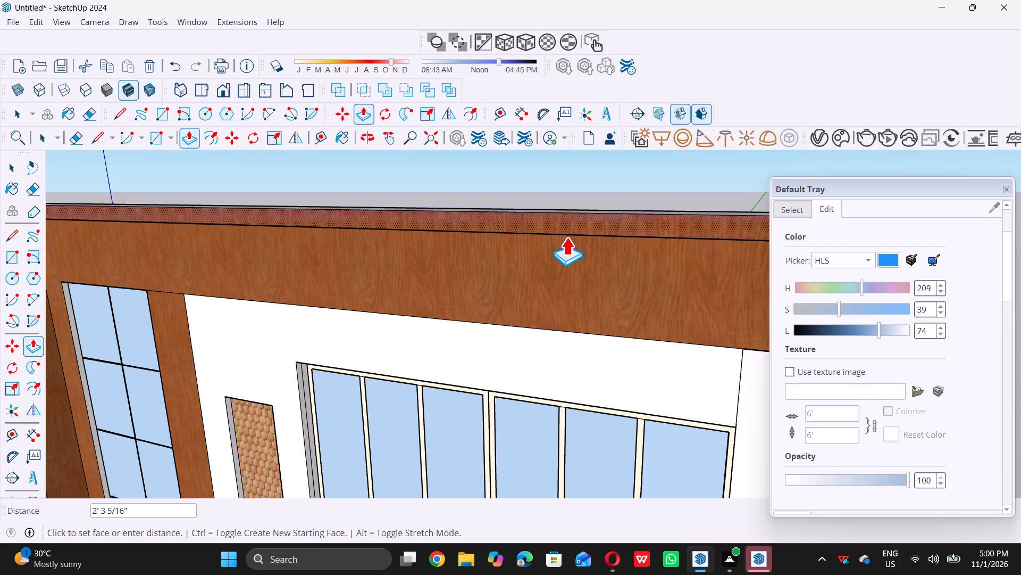
{"action": "key", "text": "9"}
{"action": "key", "text": "shift+quotedbl"}
{"action": "key", "text": "Return"}
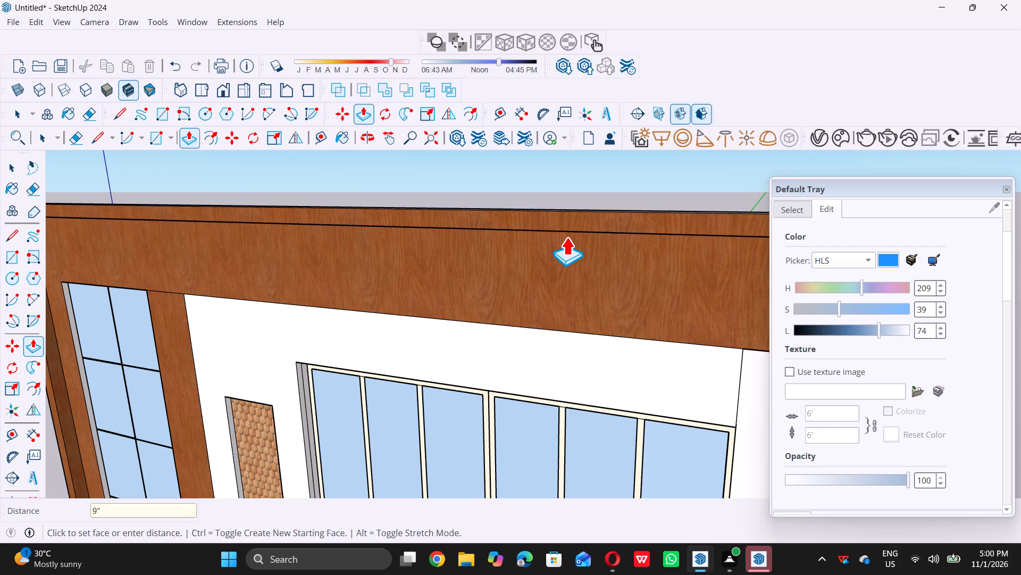
{"action": "key", "text": "space"}
Examine the whole front facade and the foot of the projecting border at the ground-floor corner.
{"action": "scroll", "coordinate": [581, 239], "scroll_direction": "down", "scroll_amount": 5}
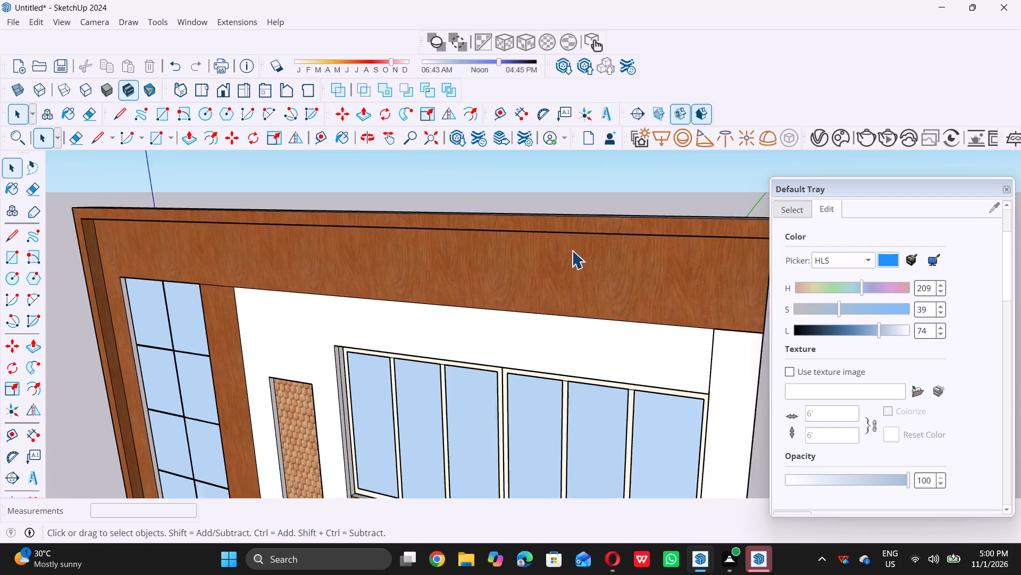
{"action": "scroll", "coordinate": [572, 250], "scroll_direction": "down", "scroll_amount": 20}
{"action": "scroll", "coordinate": [572, 250], "scroll_direction": "down", "scroll_amount": 6}
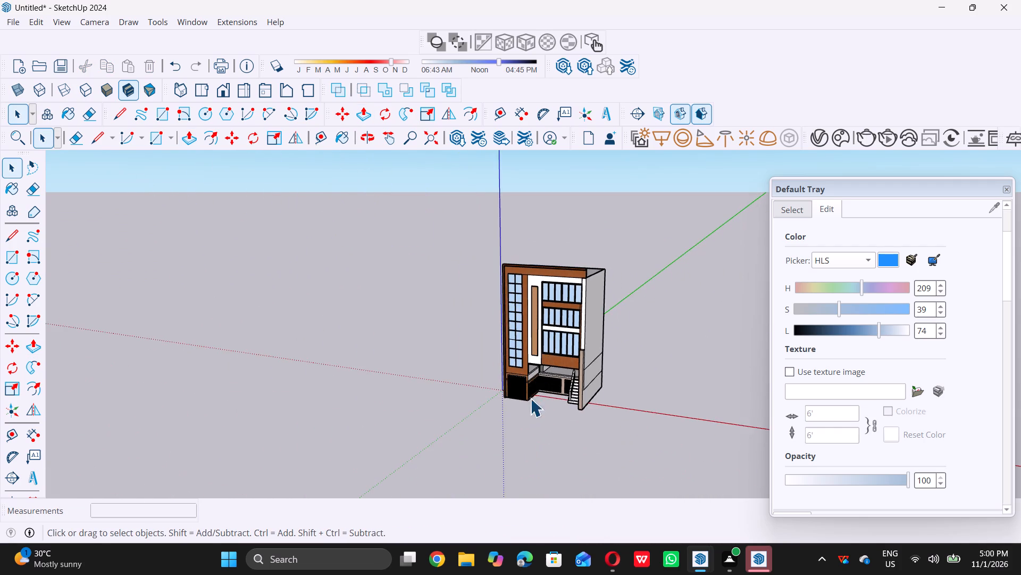
{"action": "middle_click_drag", "start_coordinate": [530, 398], "coordinate": [601, 361]}
{"action": "scroll", "coordinate": [520, 395], "scroll_direction": "up", "scroll_amount": 14}
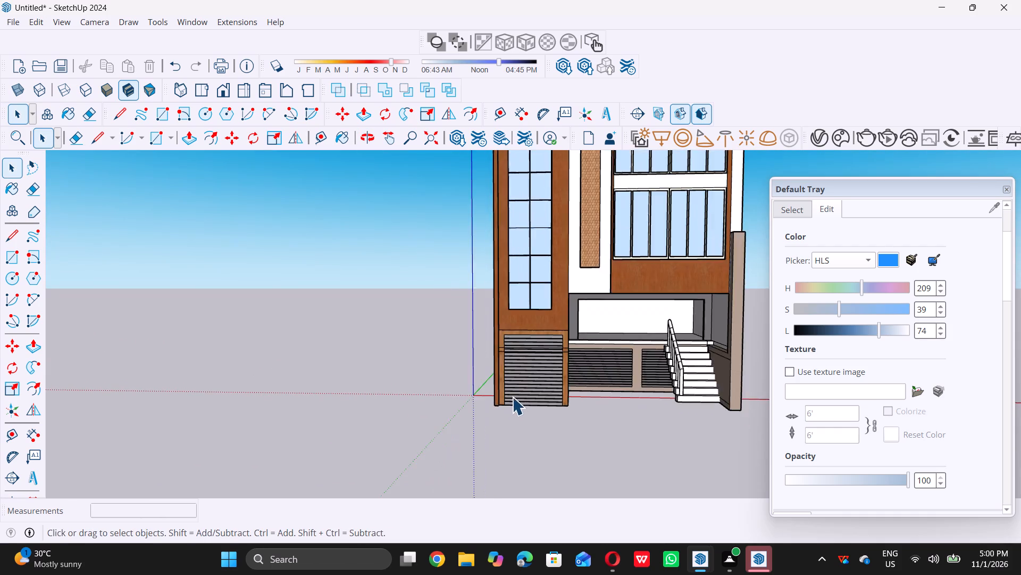
{"action": "scroll", "coordinate": [512, 397], "scroll_direction": "up", "scroll_amount": 7}
{"action": "scroll", "coordinate": [460, 409], "scroll_direction": "down", "scroll_amount": 17}
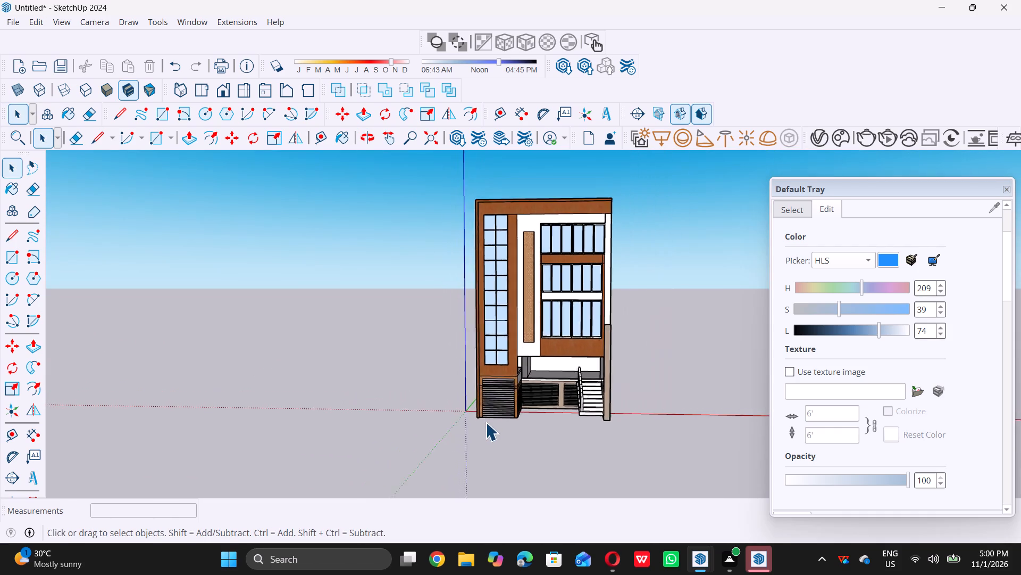
{"action": "scroll", "coordinate": [486, 422], "scroll_direction": "down", "scroll_amount": 1}
Paint the projecting border's front face with the near-white mint colour (H 150, S 100, L 98) from Colors-Named.
{"action": "scroll", "coordinate": [537, 243], "scroll_direction": "up", "scroll_amount": 11}
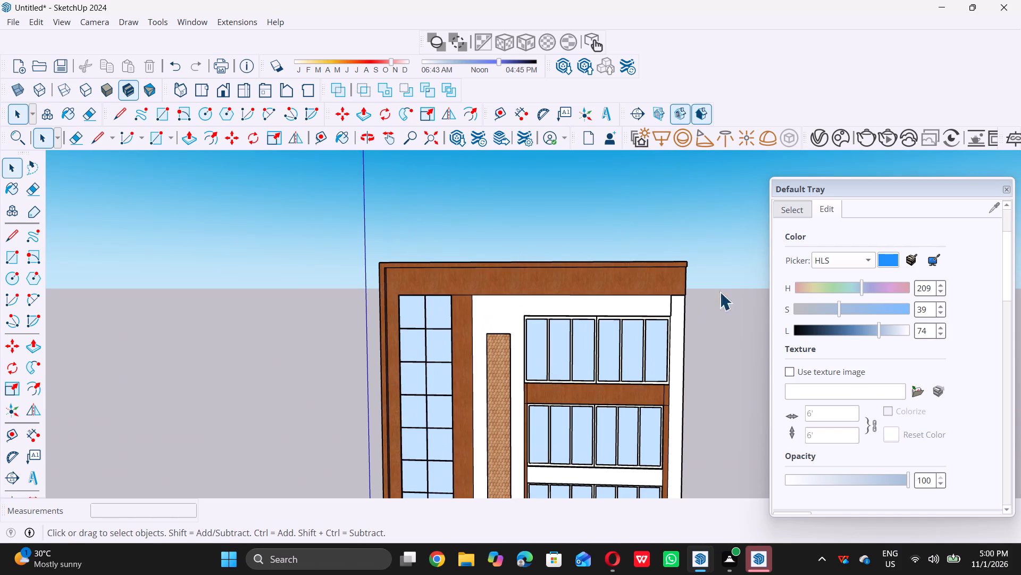
{"action": "scroll", "coordinate": [872, 326], "scroll_direction": "down", "scroll_amount": 5}
{"action": "scroll", "coordinate": [865, 342], "scroll_direction": "up", "scroll_amount": 10}
{"action": "scroll", "coordinate": [900, 387], "scroll_direction": "down", "scroll_amount": 10}
{"action": "scroll", "coordinate": [897, 408], "scroll_direction": "up", "scroll_amount": 6}
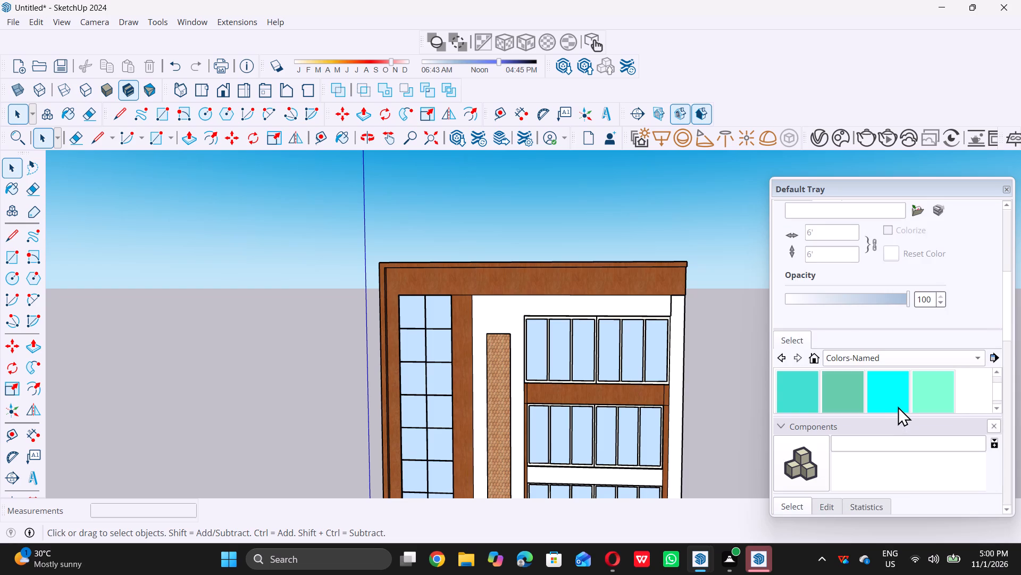
{"action": "scroll", "coordinate": [900, 403], "scroll_direction": "up", "scroll_amount": 5}
{"action": "scroll", "coordinate": [900, 403], "scroll_direction": "down", "scroll_amount": 6}
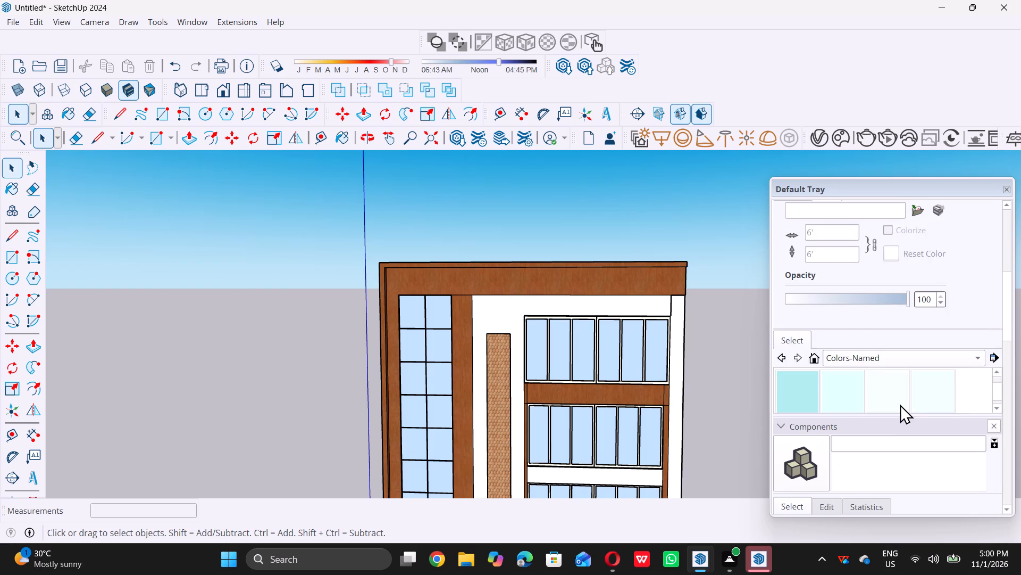
{"action": "triple_click", "coordinate": [868, 376]}
{"action": "scroll", "coordinate": [645, 265], "scroll_direction": "up", "scroll_amount": 9}
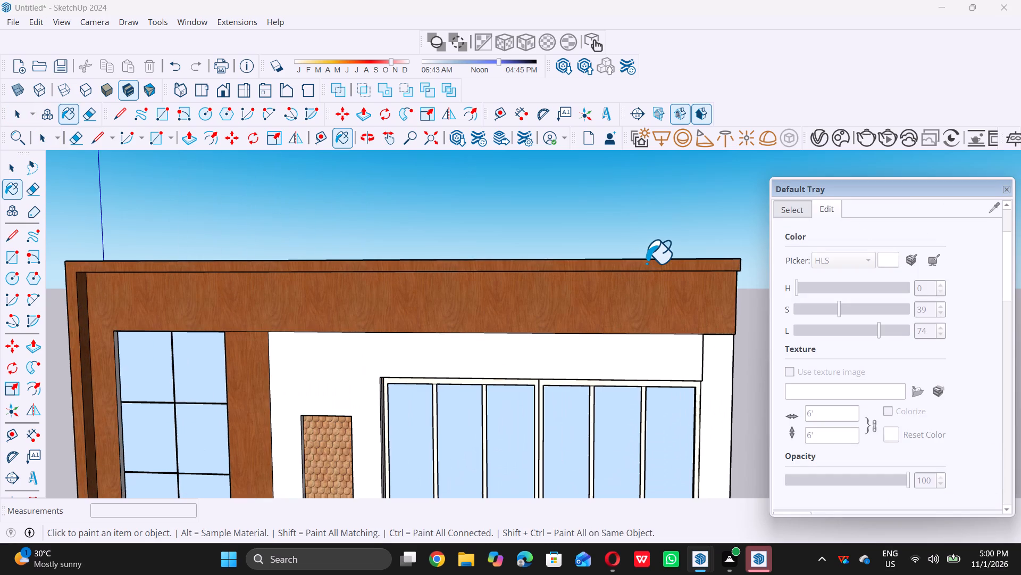
{"action": "left_click", "coordinate": [646, 263]}
Examine the painted border from its base at the ground-floor corner up to the top of the facade.
{"action": "scroll", "coordinate": [646, 263], "scroll_direction": "down", "scroll_amount": 13}
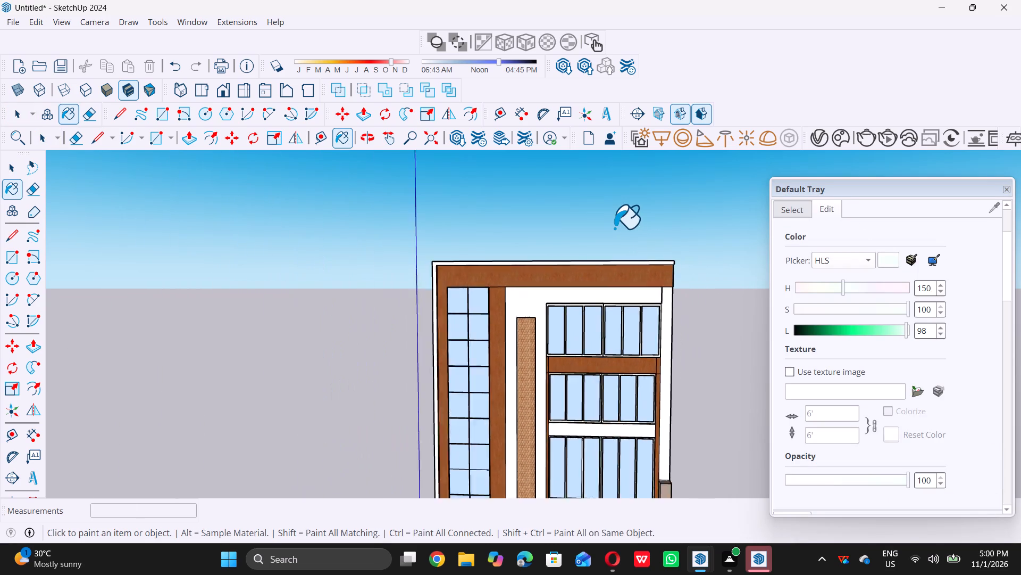
{"action": "scroll", "coordinate": [614, 228], "scroll_direction": "down", "scroll_amount": 7}
{"action": "scroll", "coordinate": [553, 444], "scroll_direction": "up", "scroll_amount": 13}
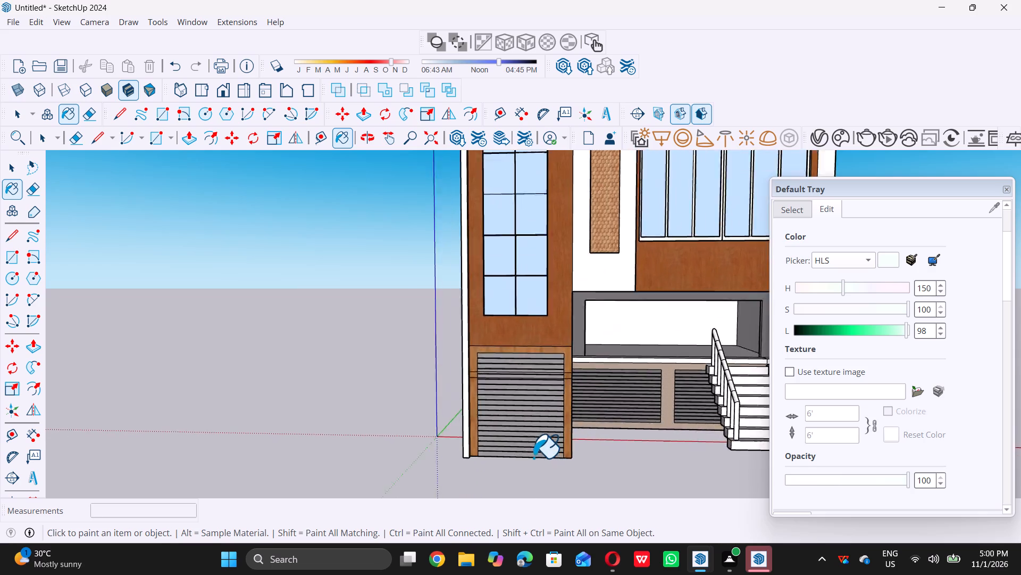
{"action": "scroll", "coordinate": [518, 469], "scroll_direction": "down", "scroll_amount": 16}
{"action": "middle_click_drag", "start_coordinate": [471, 477], "coordinate": [485, 471]}
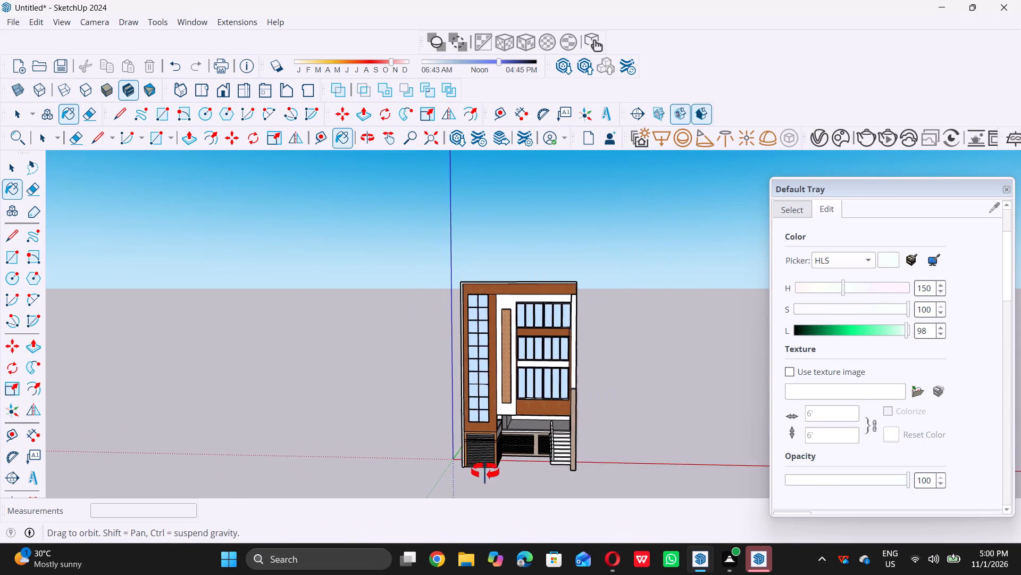
{"action": "middle_click_drag", "start_coordinate": [485, 471], "coordinate": [486, 469]}
{"action": "scroll", "coordinate": [562, 372], "scroll_direction": "up", "scroll_amount": 6}
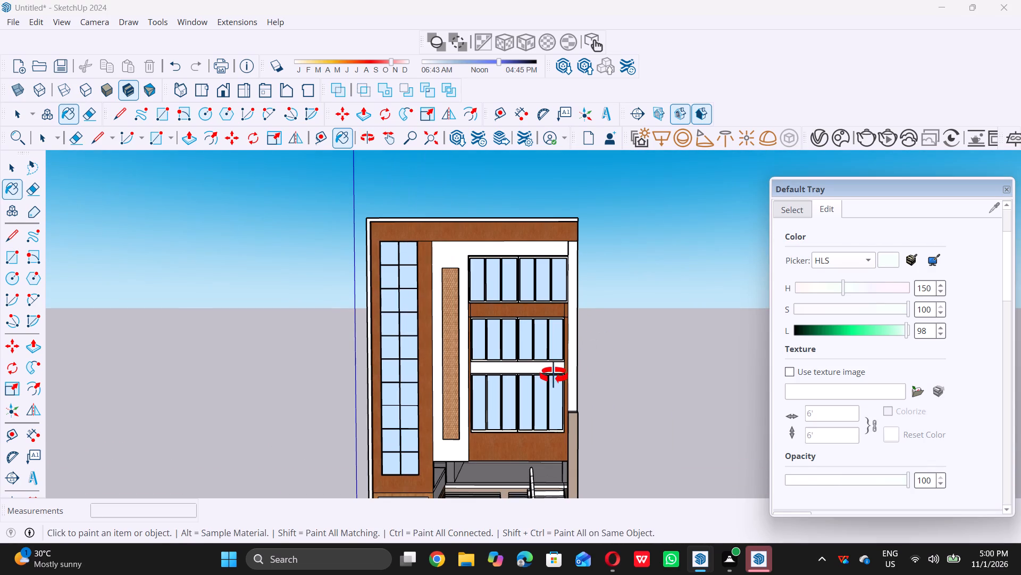
Examine the whole front facade with its painted projecting border.
{"action": "middle_click_drag", "start_coordinate": [554, 375], "coordinate": [548, 374]}
{"action": "scroll", "coordinate": [548, 374], "scroll_direction": "down", "scroll_amount": 7}
{"action": "key", "text": "space"}
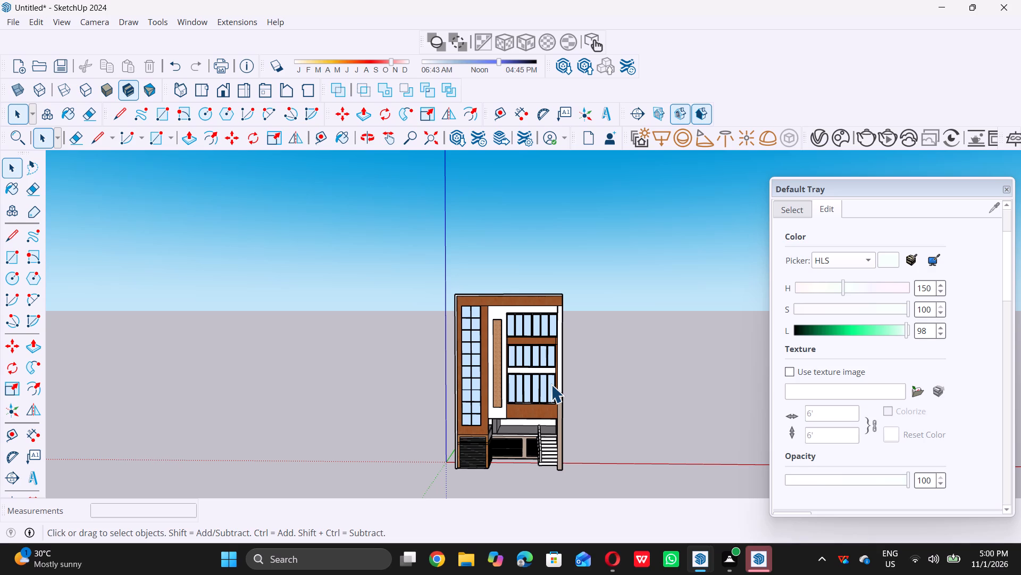
{"action": "scroll", "coordinate": [596, 298], "scroll_direction": "up", "scroll_amount": 11}
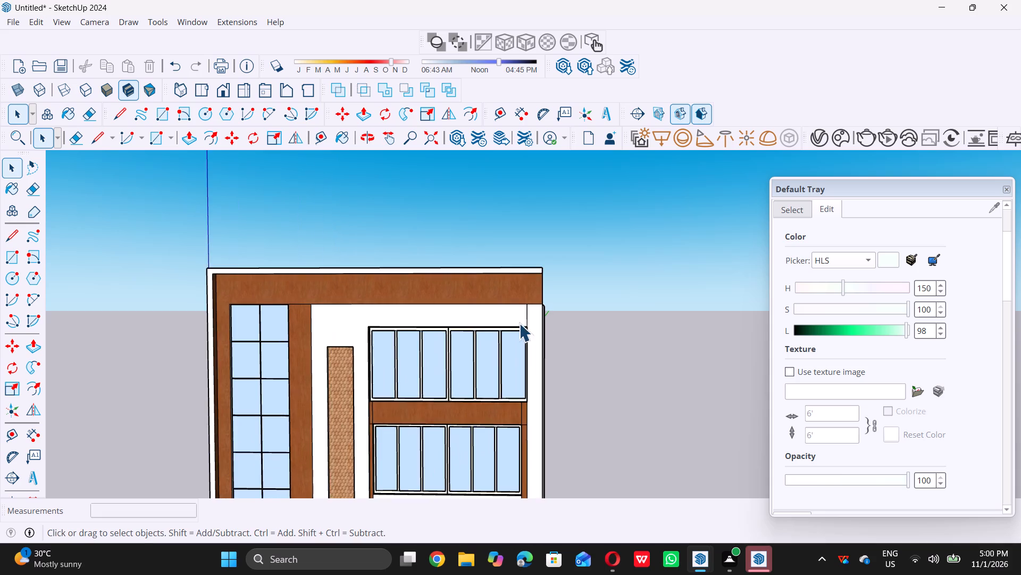
{"action": "scroll", "coordinate": [516, 323], "scroll_direction": "down", "scroll_amount": 12}
{"action": "scroll", "coordinate": [885, 425], "scroll_direction": "down", "scroll_amount": 12}
Browse the Tile material collection for a finish for the facade's white wall.
{"action": "double_click", "coordinate": [980, 377]}
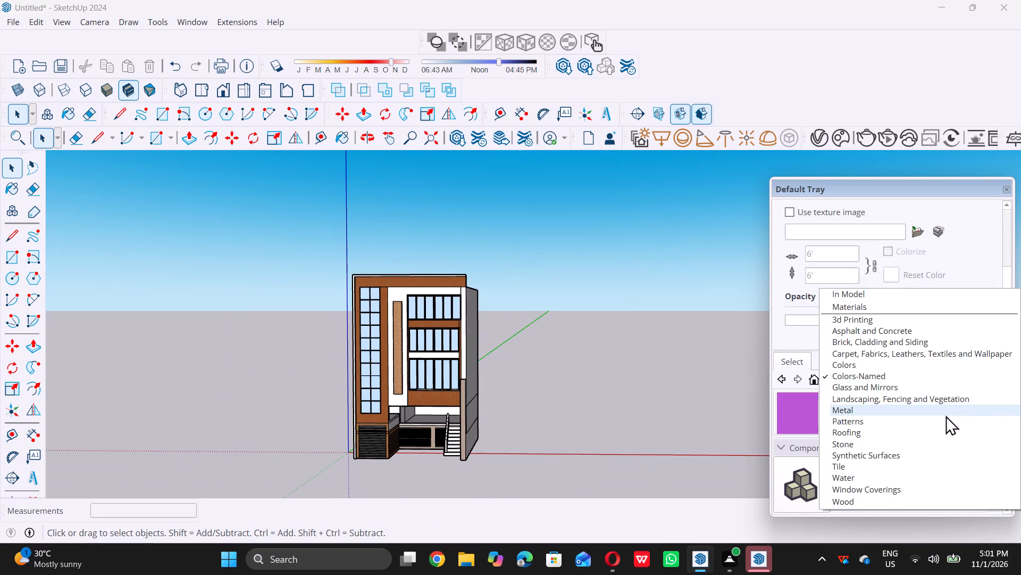
{"action": "left_click", "coordinate": [912, 471]}
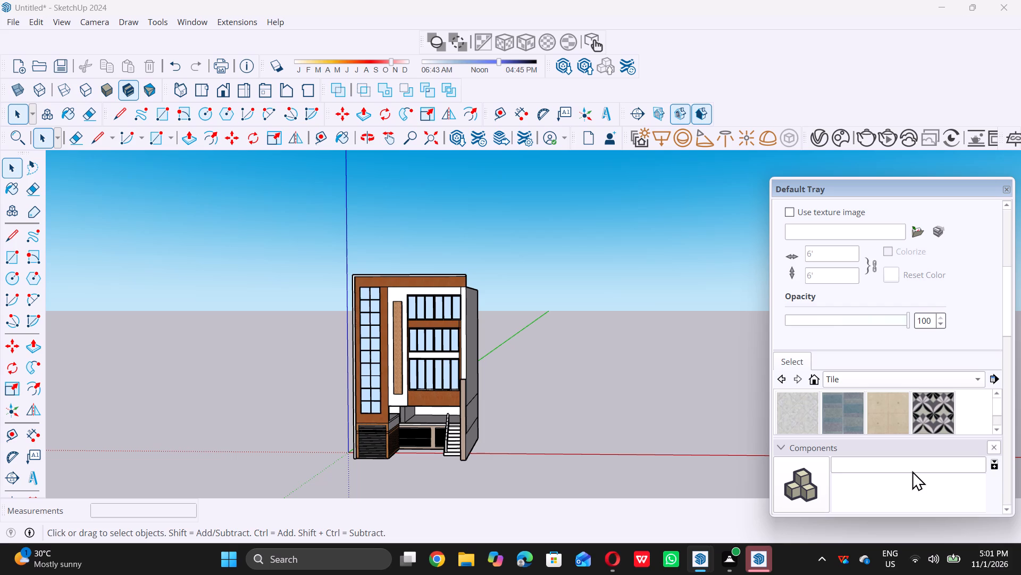
{"action": "scroll", "coordinate": [925, 433], "scroll_direction": "down", "scroll_amount": 4}
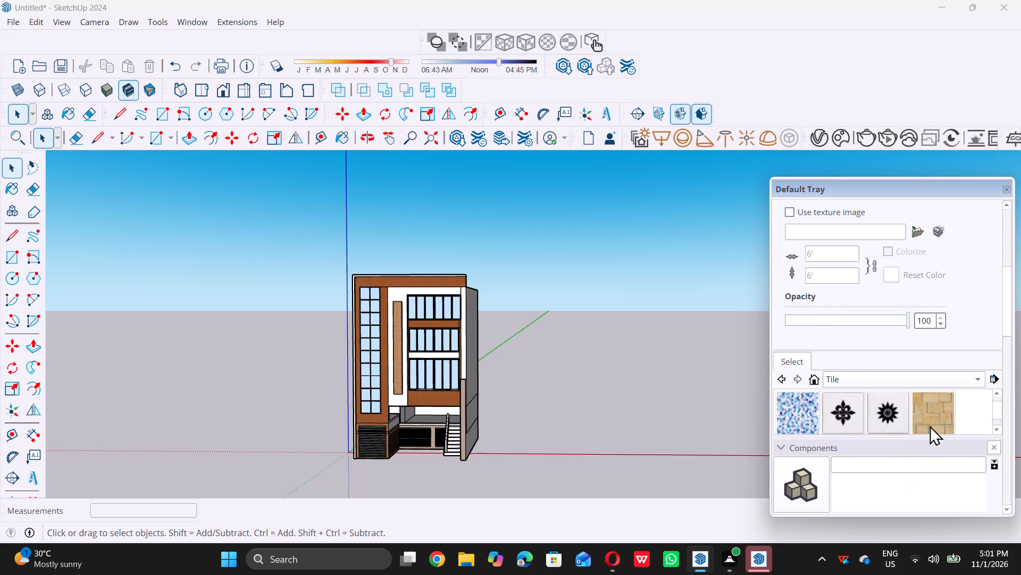
{"action": "scroll", "coordinate": [930, 422], "scroll_direction": "up", "scroll_amount": 3}
{"action": "scroll", "coordinate": [930, 423], "scroll_direction": "down", "scroll_amount": 5}
{"action": "scroll", "coordinate": [931, 423], "scroll_direction": "up", "scroll_amount": 1}
{"action": "scroll", "coordinate": [931, 424], "scroll_direction": "down", "scroll_amount": 2}
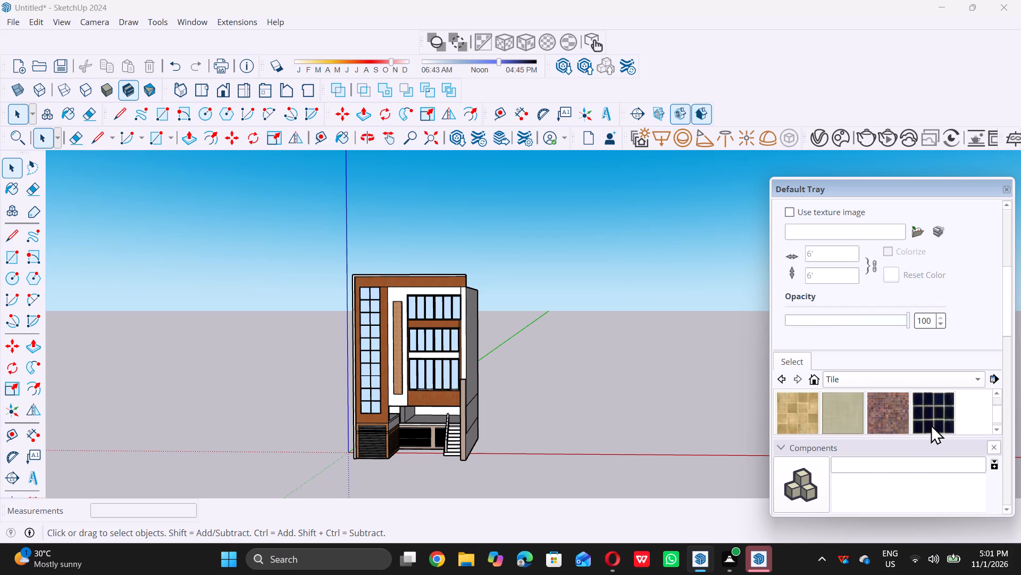
{"action": "scroll", "coordinate": [931, 424], "scroll_direction": "down", "scroll_amount": 9}
{"action": "scroll", "coordinate": [931, 425], "scroll_direction": "up", "scroll_amount": 4}
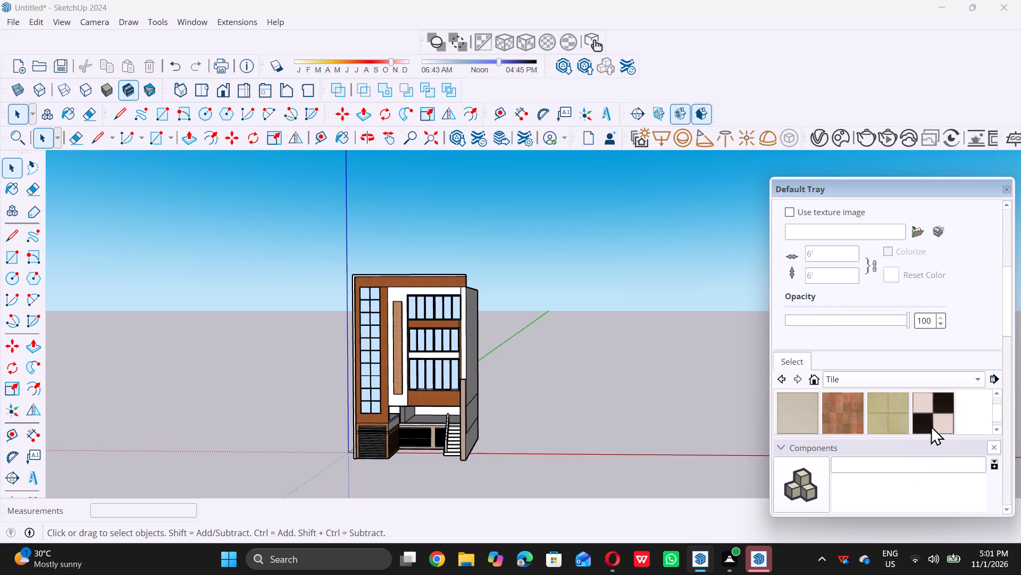
{"action": "scroll", "coordinate": [931, 425], "scroll_direction": "down", "scroll_amount": 6}
{"action": "scroll", "coordinate": [930, 425], "scroll_direction": "up", "scroll_amount": 5}
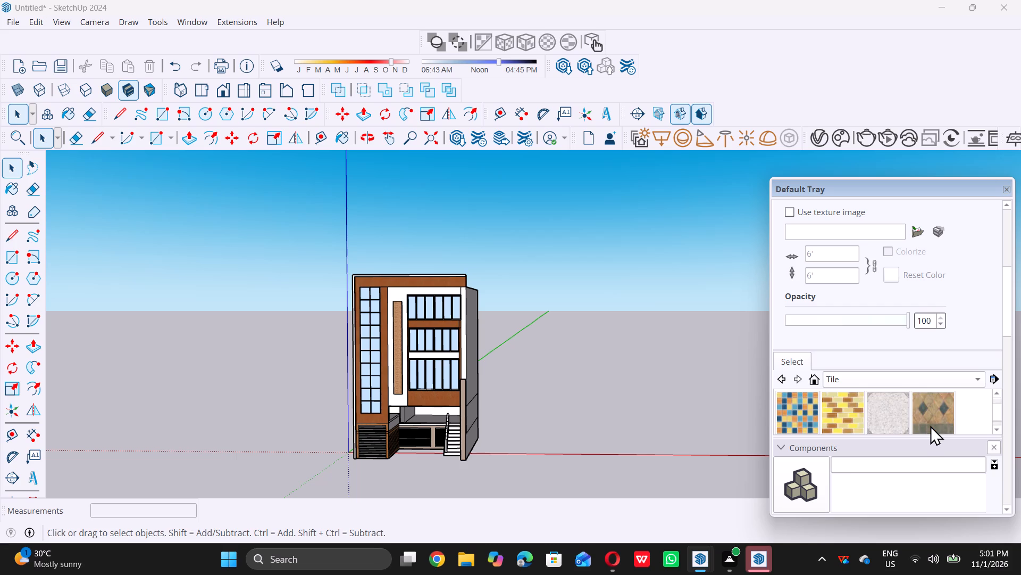
{"action": "scroll", "coordinate": [930, 425], "scroll_direction": "up", "scroll_amount": 11}
{"action": "scroll", "coordinate": [855, 426], "scroll_direction": "up", "scroll_amount": 3}
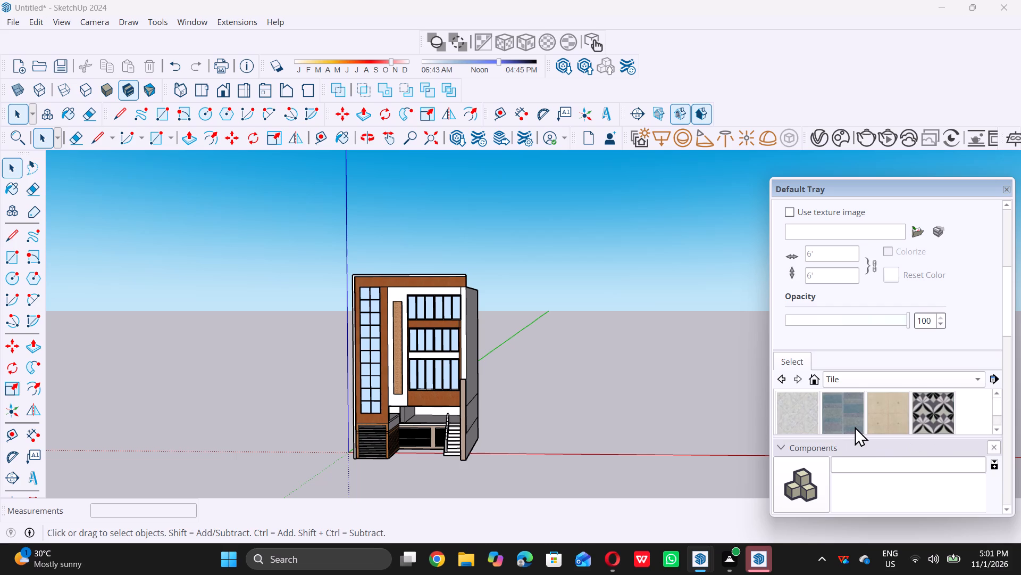
{"action": "scroll", "coordinate": [855, 426], "scroll_direction": "up", "scroll_amount": 2}
{"action": "scroll", "coordinate": [855, 426], "scroll_direction": "down", "scroll_amount": 2}
{"action": "scroll", "coordinate": [869, 420], "scroll_direction": "up", "scroll_amount": 14}
{"action": "scroll", "coordinate": [872, 418], "scroll_direction": "down", "scroll_amount": 5}
{"action": "scroll", "coordinate": [872, 418], "scroll_direction": "up", "scroll_amount": 3}
{"action": "scroll", "coordinate": [872, 418], "scroll_direction": "down", "scroll_amount": 4}
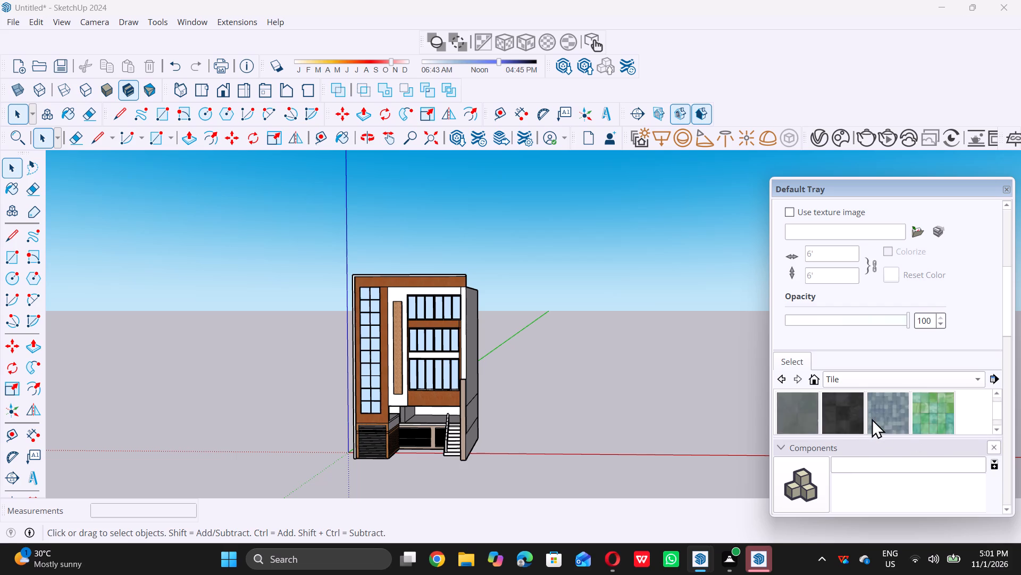
{"action": "scroll", "coordinate": [872, 418], "scroll_direction": "down", "scroll_amount": 13}
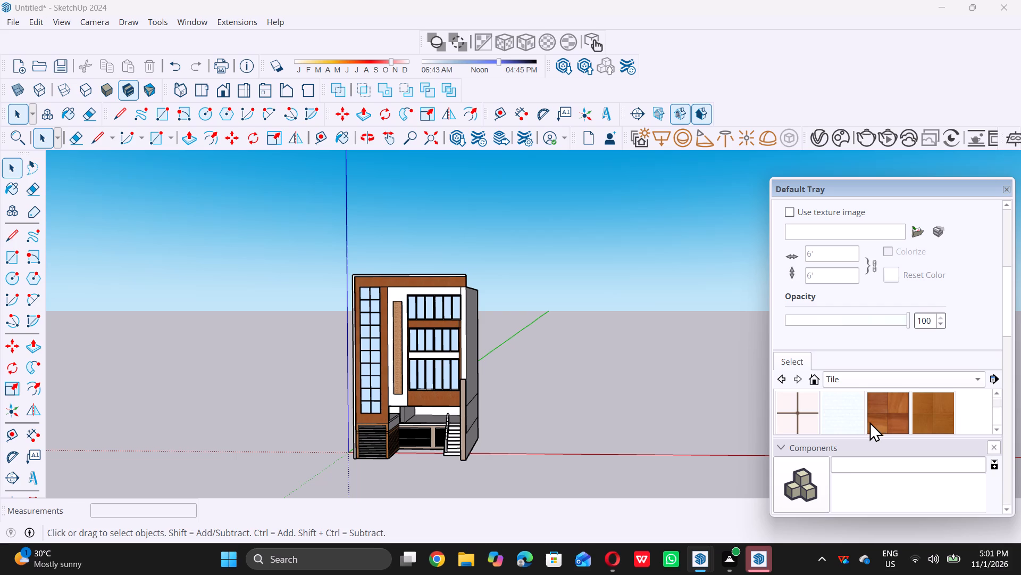
{"action": "scroll", "coordinate": [869, 422], "scroll_direction": "up", "scroll_amount": 10}
{"action": "scroll", "coordinate": [869, 422], "scroll_direction": "down", "scroll_amount": 2}
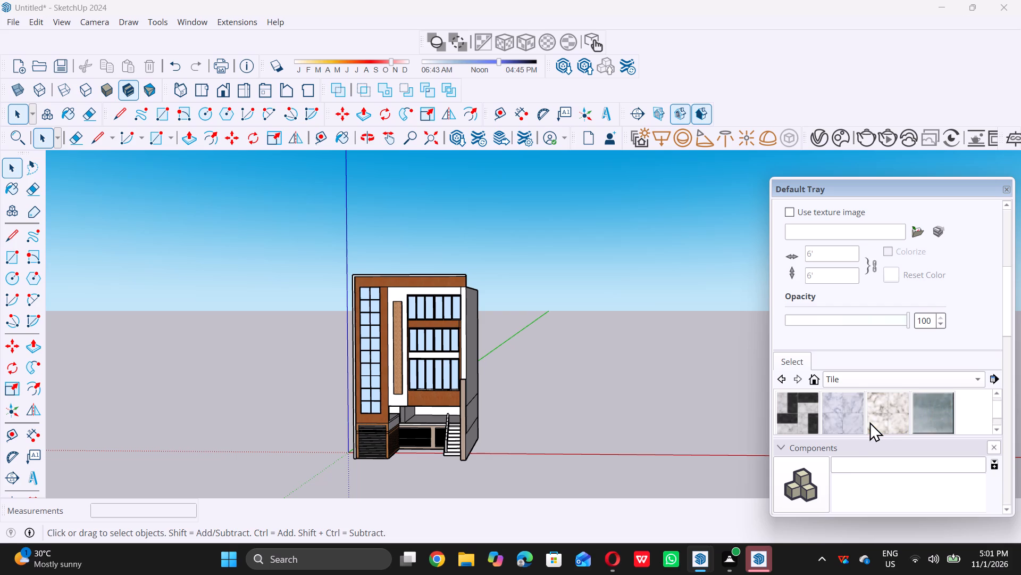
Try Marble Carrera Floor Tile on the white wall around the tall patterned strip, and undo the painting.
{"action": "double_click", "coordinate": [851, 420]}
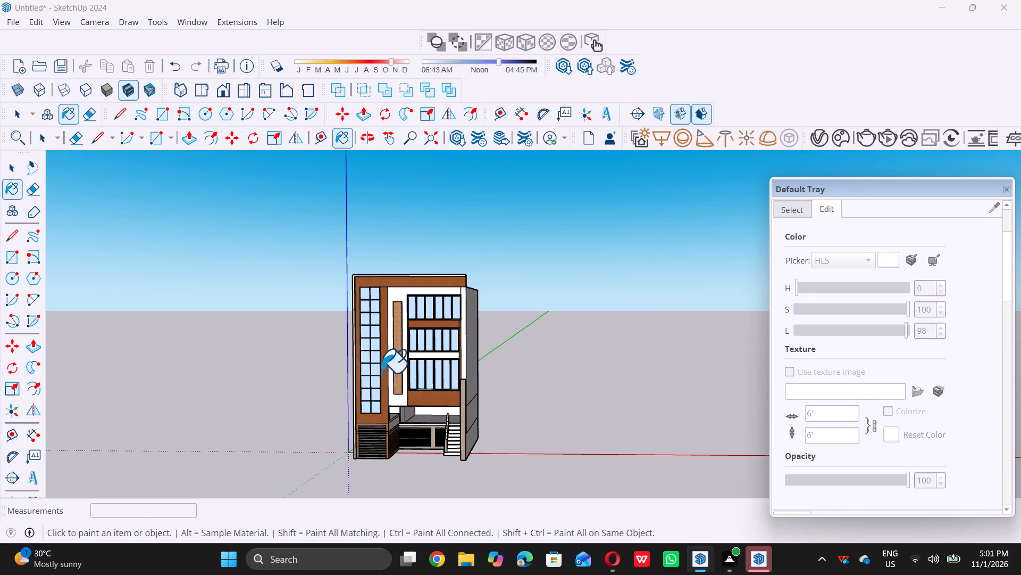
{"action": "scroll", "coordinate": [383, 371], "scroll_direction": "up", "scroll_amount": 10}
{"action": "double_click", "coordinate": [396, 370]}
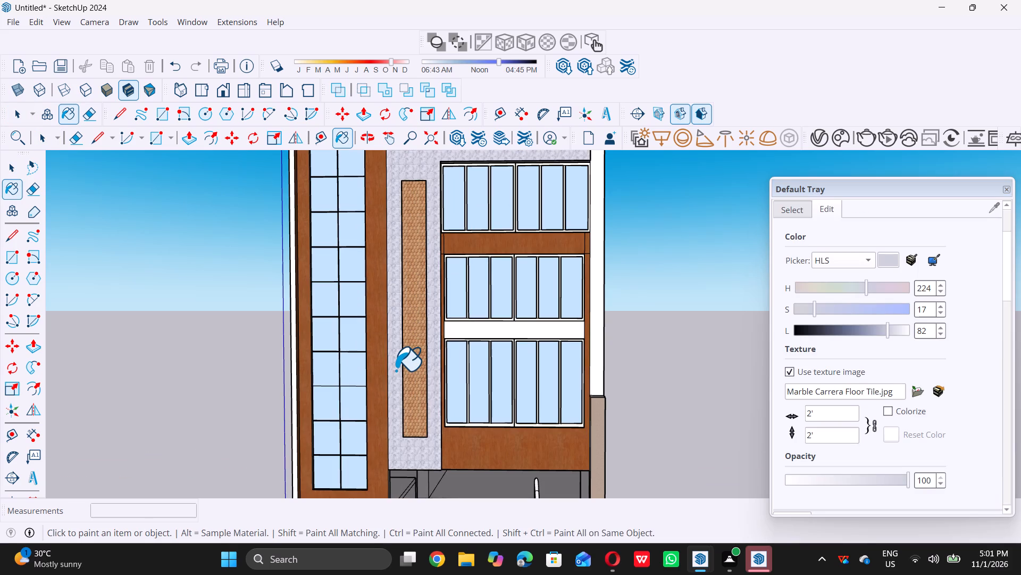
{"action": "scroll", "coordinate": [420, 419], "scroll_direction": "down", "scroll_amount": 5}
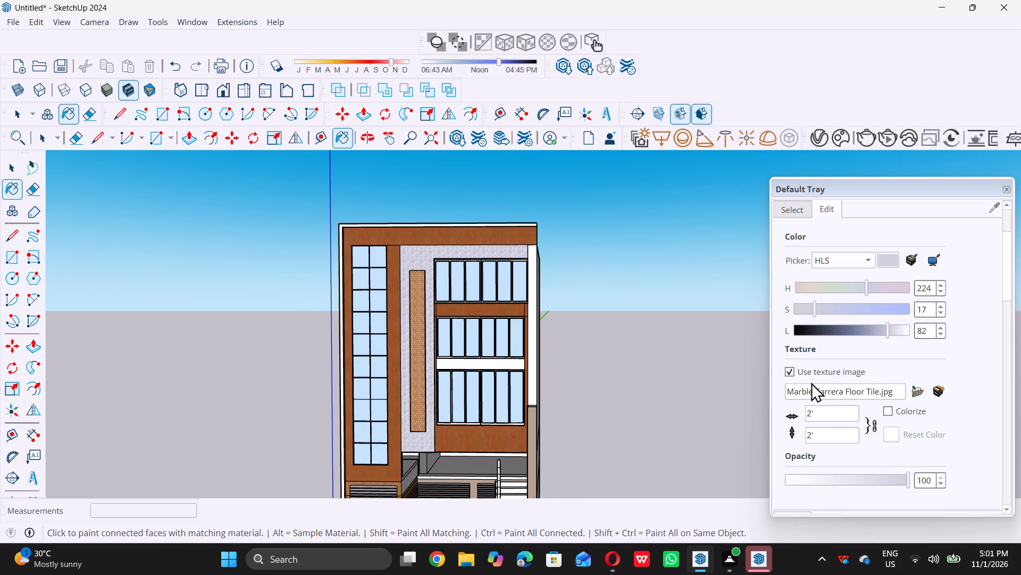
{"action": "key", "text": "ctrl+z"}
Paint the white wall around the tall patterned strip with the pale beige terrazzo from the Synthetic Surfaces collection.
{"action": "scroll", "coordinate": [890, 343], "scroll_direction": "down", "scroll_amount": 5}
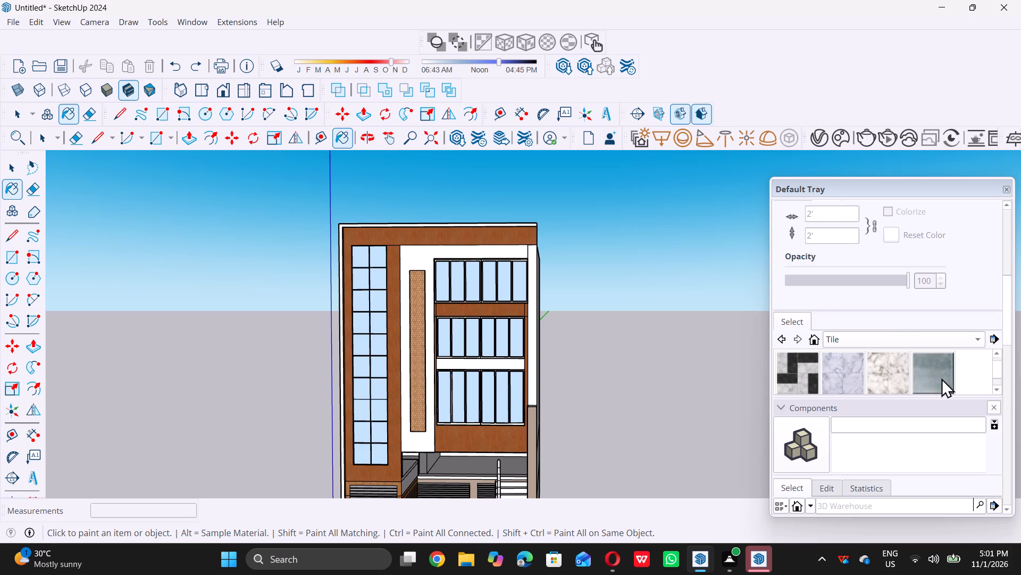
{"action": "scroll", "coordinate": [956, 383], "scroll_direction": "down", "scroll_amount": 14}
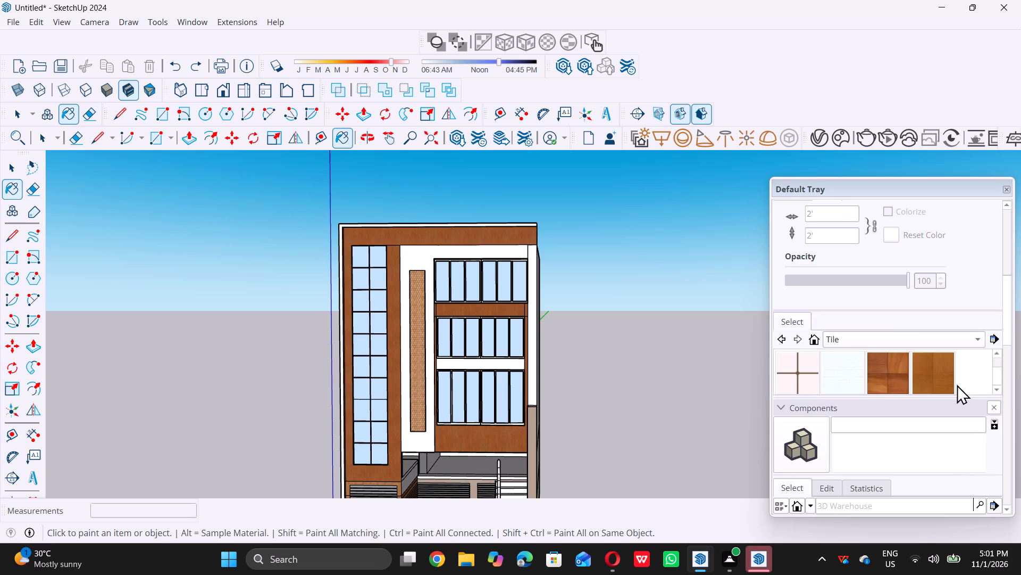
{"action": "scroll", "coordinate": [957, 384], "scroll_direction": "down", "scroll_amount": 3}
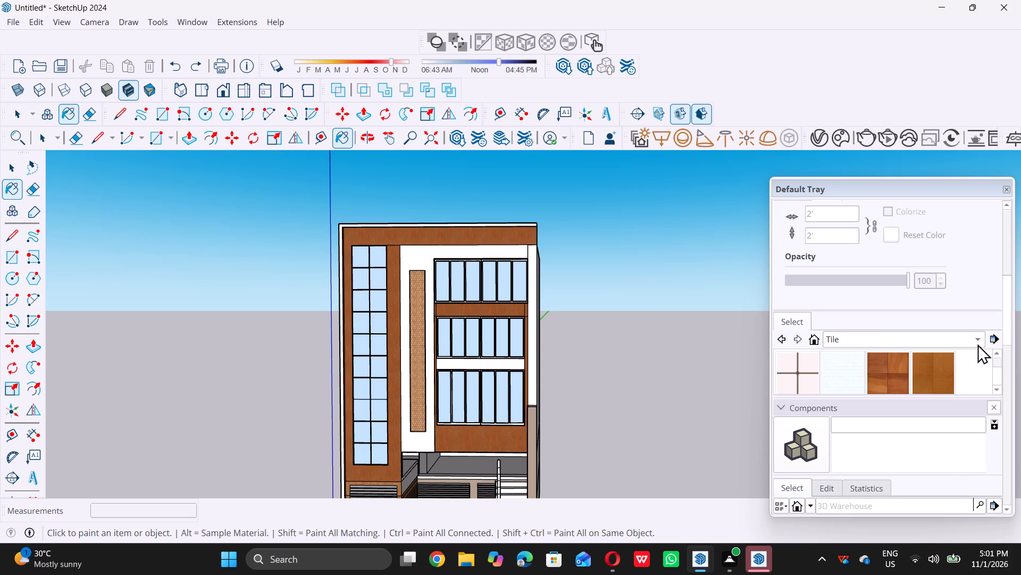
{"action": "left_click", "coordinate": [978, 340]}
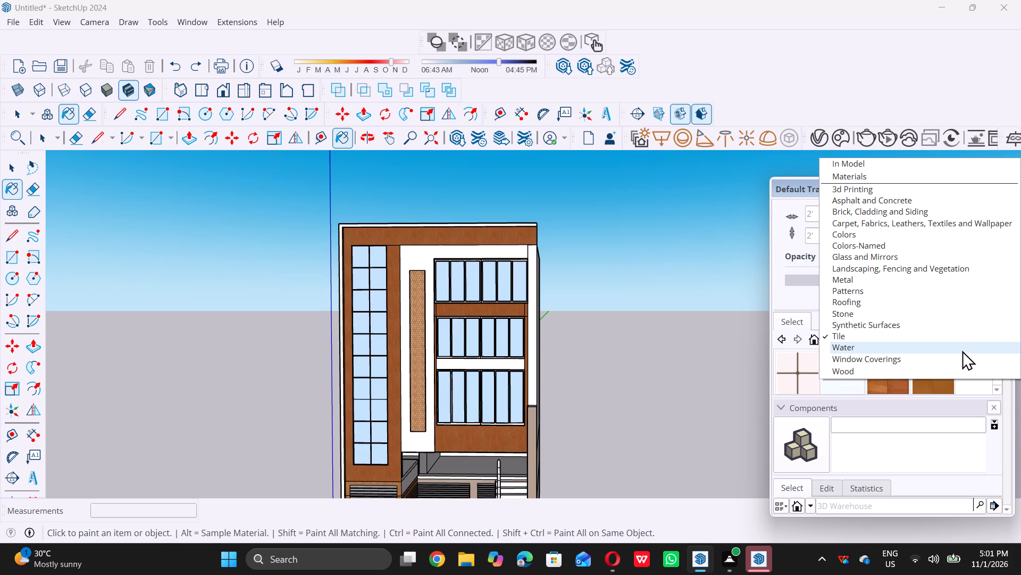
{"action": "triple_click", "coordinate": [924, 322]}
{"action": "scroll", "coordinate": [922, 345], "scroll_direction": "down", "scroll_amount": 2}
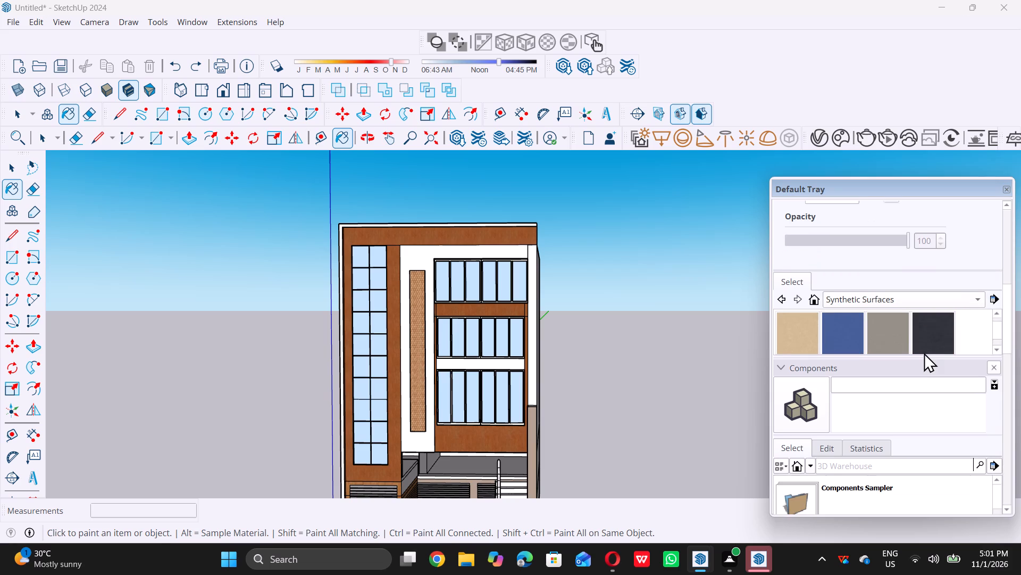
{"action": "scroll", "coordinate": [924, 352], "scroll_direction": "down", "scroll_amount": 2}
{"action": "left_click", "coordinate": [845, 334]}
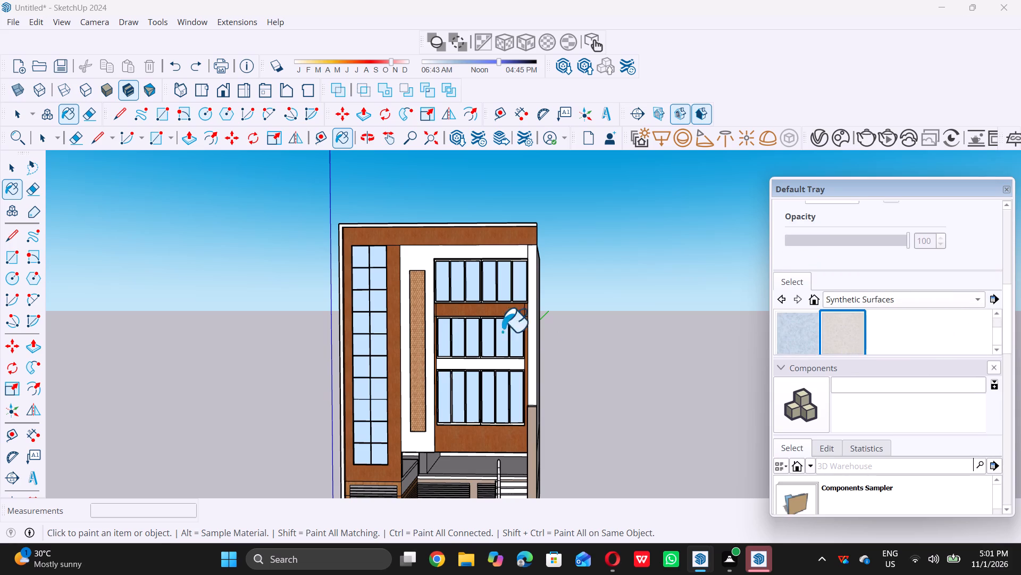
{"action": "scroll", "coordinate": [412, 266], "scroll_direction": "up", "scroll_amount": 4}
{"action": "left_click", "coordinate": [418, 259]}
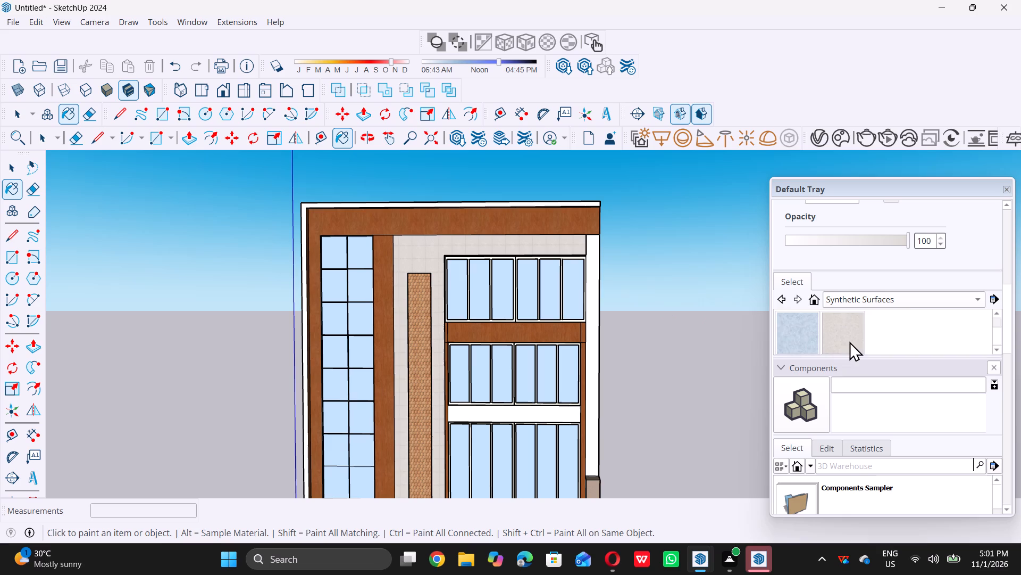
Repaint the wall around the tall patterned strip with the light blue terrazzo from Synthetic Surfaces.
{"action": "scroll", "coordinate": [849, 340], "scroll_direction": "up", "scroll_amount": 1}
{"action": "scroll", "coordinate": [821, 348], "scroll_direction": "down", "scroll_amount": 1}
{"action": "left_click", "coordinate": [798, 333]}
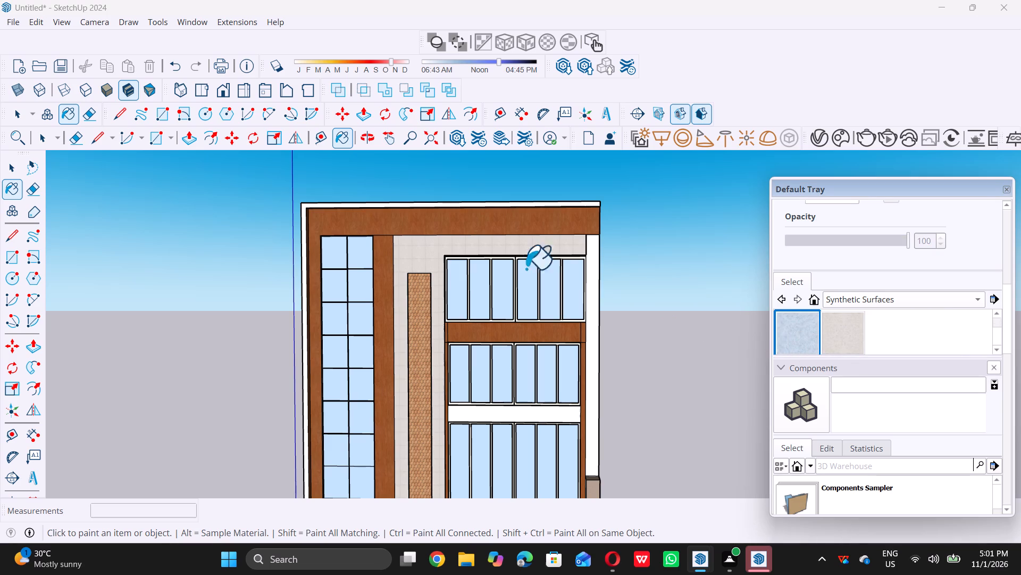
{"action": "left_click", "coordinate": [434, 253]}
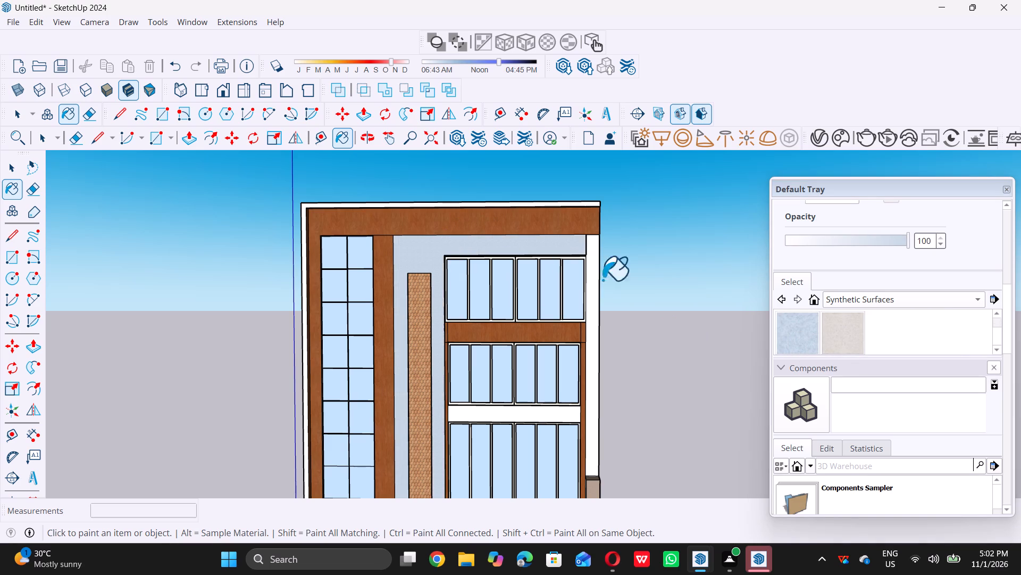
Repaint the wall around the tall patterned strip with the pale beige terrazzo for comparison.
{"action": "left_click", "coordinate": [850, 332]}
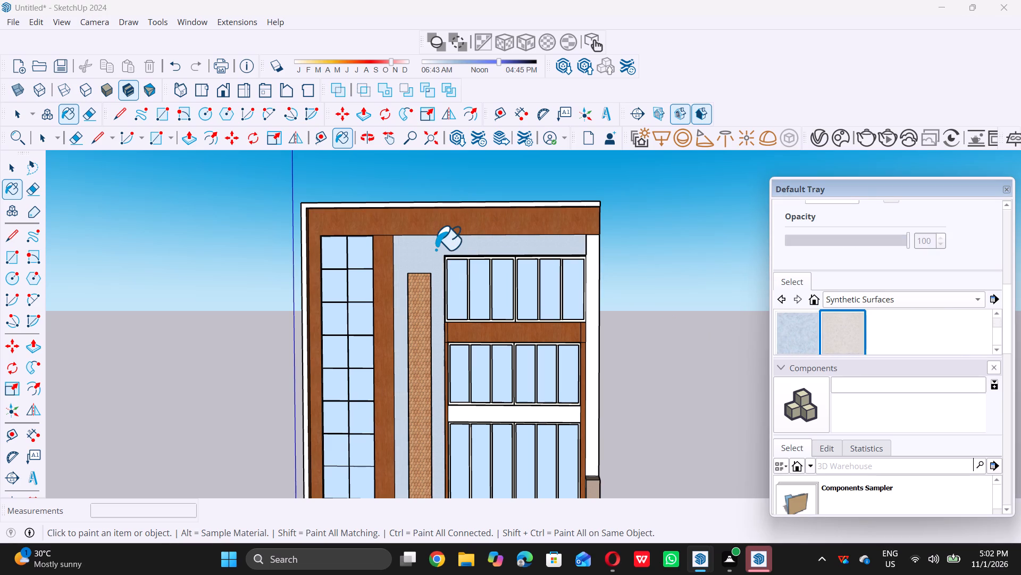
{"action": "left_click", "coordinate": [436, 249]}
Paint the wall around the tall patterned strip with the light blue terrazzo from Synthetic Surfaces.
{"action": "scroll", "coordinate": [823, 332], "scroll_direction": "up", "scroll_amount": 3}
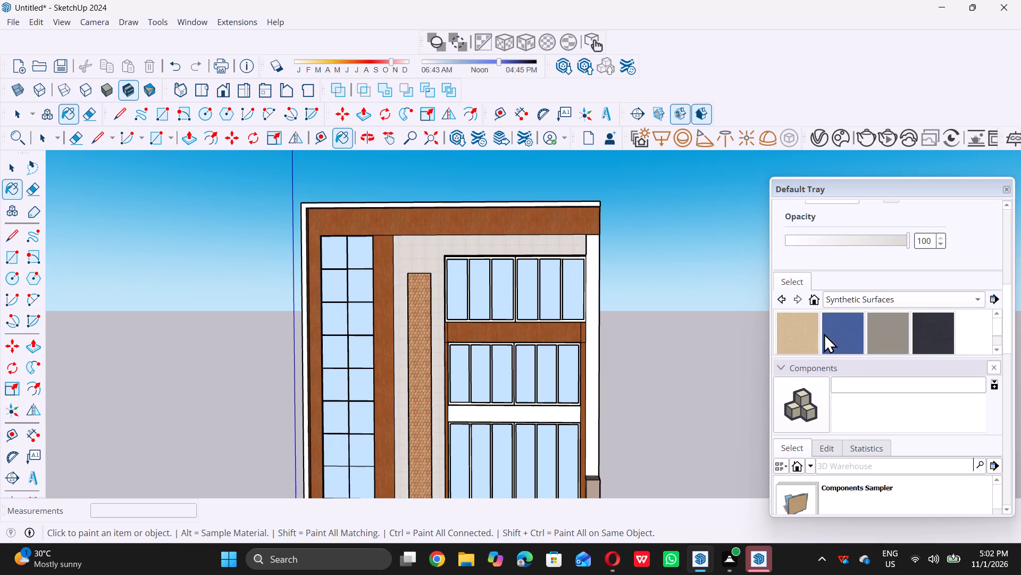
{"action": "scroll", "coordinate": [825, 334], "scroll_direction": "up", "scroll_amount": 8}
{"action": "scroll", "coordinate": [826, 335], "scroll_direction": "down", "scroll_amount": 3}
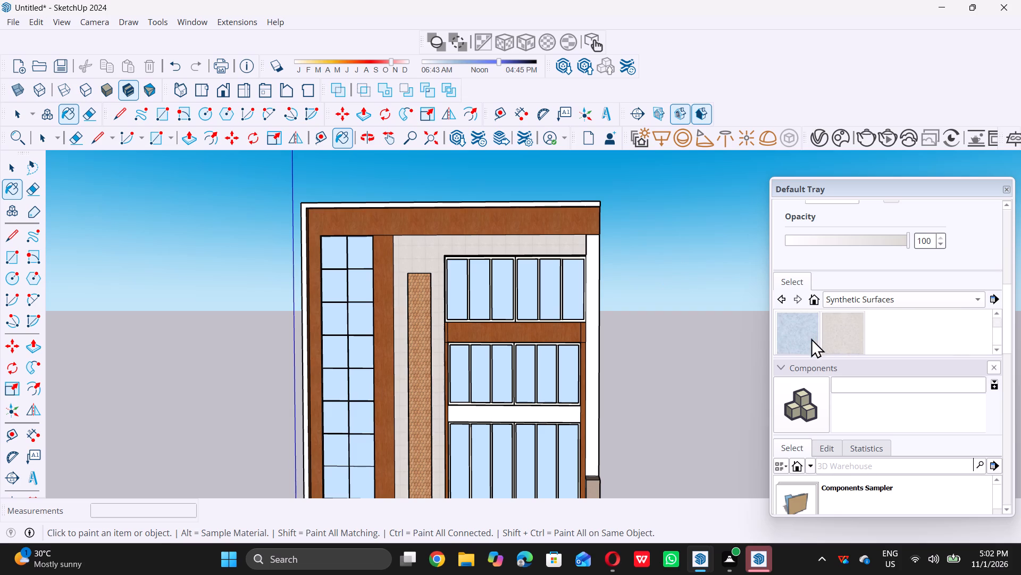
{"action": "double_click", "coordinate": [803, 334]}
{"action": "left_click", "coordinate": [433, 253]}
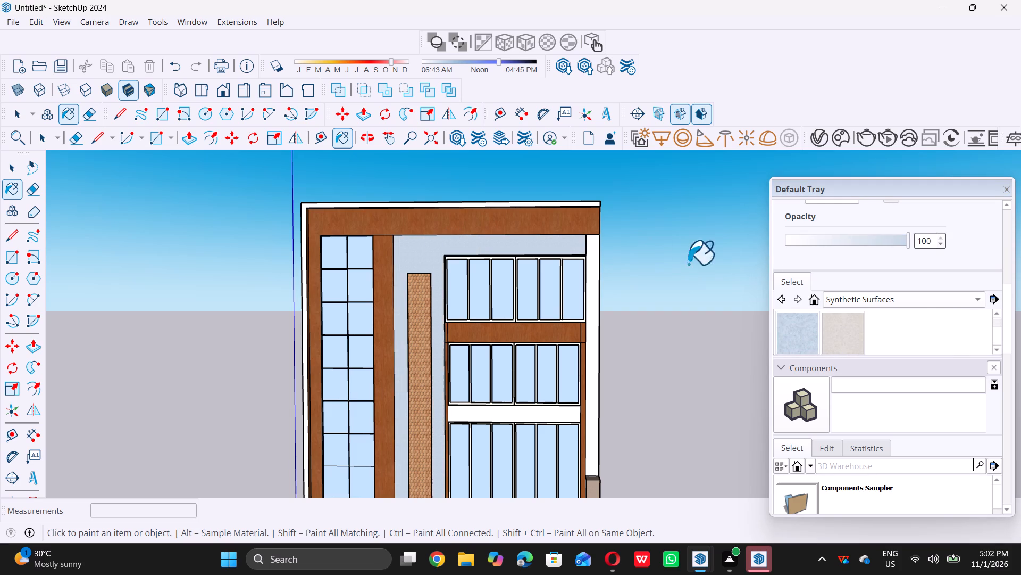
Lighten the light blue terrazzo material by setting its HLS lightness to 92.
{"action": "scroll", "coordinate": [863, 275], "scroll_direction": "up", "scroll_amount": 5}
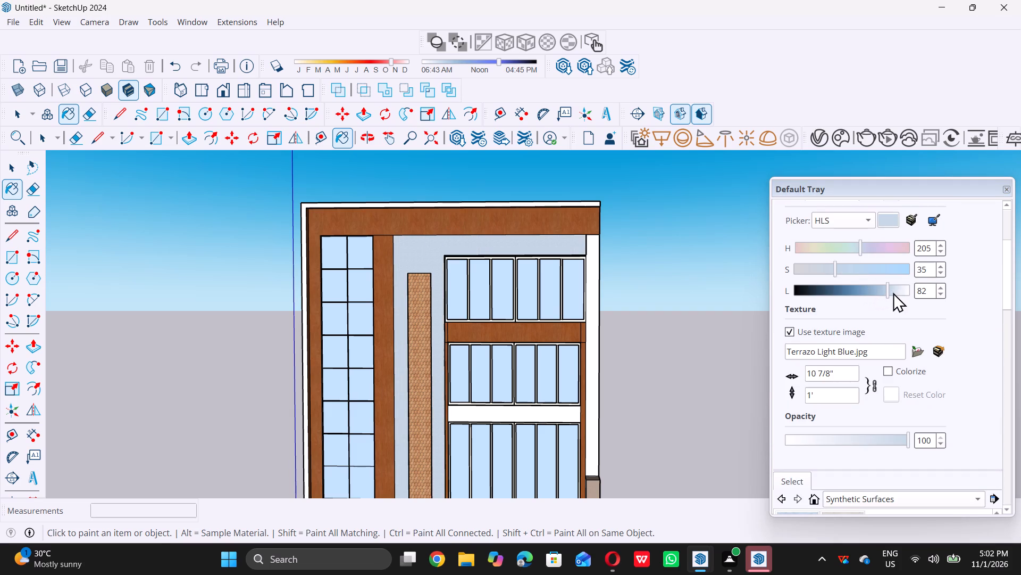
{"action": "double_click", "coordinate": [886, 291]}
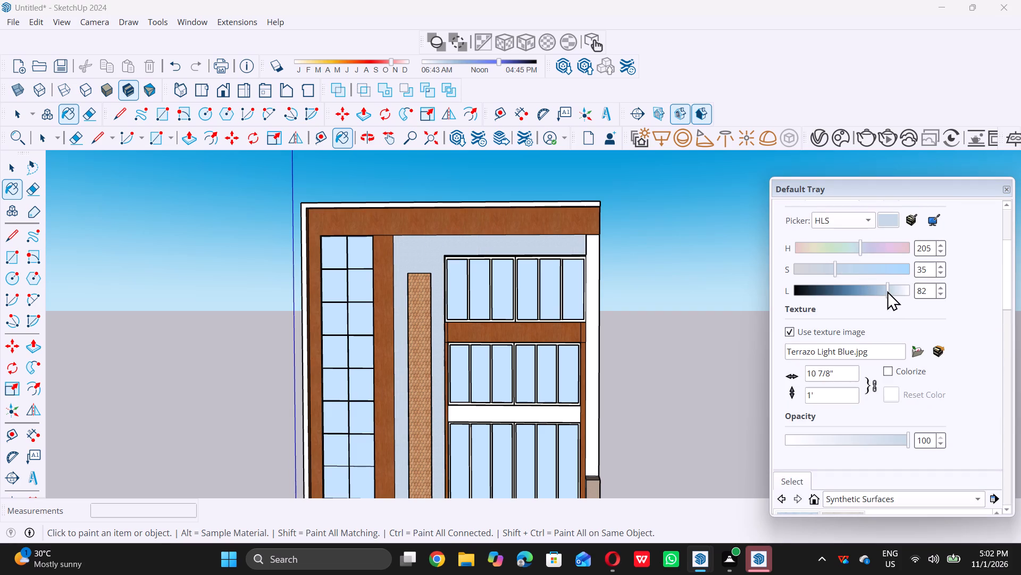
{"action": "left_click", "coordinate": [889, 291]}
{"action": "left_click", "coordinate": [889, 291]}
{"action": "middle_click", "coordinate": [894, 290]}
{"action": "left_click_drag", "start_coordinate": [894, 290], "coordinate": [900, 291]}
{"action": "triple_click", "coordinate": [900, 291]}
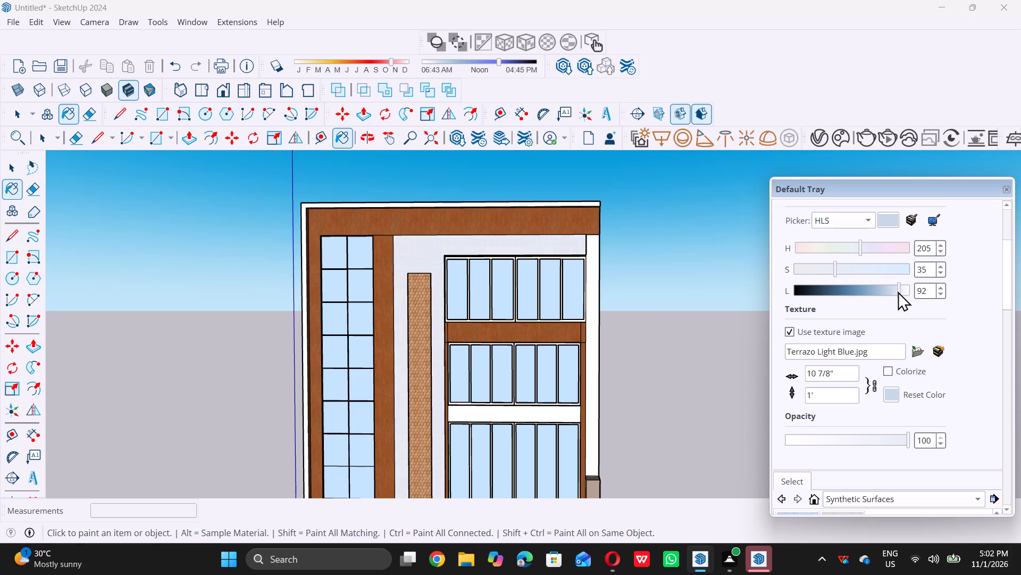
{"action": "left_click", "coordinate": [898, 291]}
Paint the narrow white vertical strip beside the upper-floor windows, at the side wall's front edge, with the lightened light blue terrazzo.
{"action": "scroll", "coordinate": [483, 251], "scroll_direction": "down", "scroll_amount": 8}
{"action": "scroll", "coordinate": [530, 292], "scroll_direction": "up", "scroll_amount": 2}
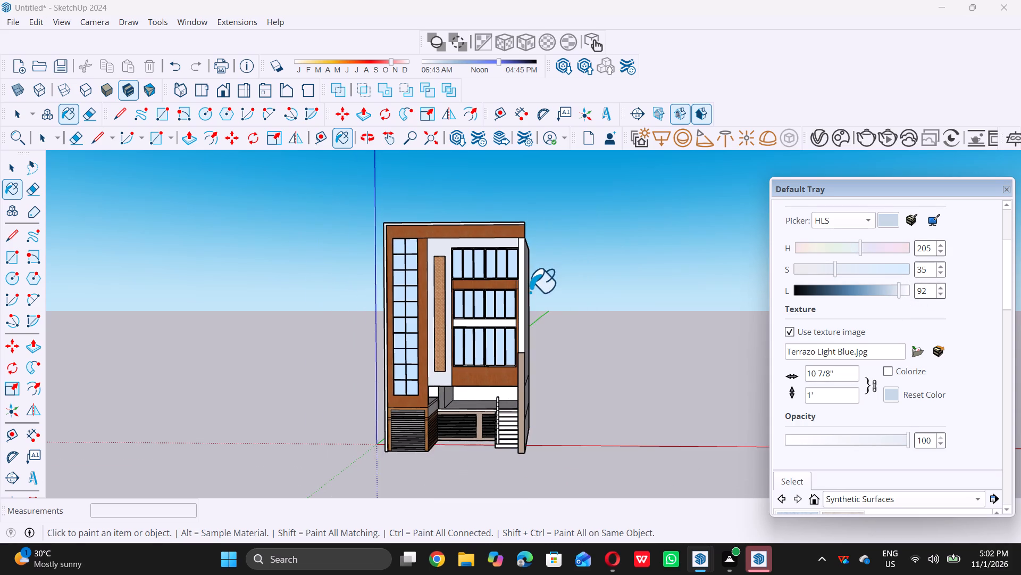
{"action": "scroll", "coordinate": [530, 292], "scroll_direction": "up", "scroll_amount": 8}
{"action": "double_click", "coordinate": [512, 273]}
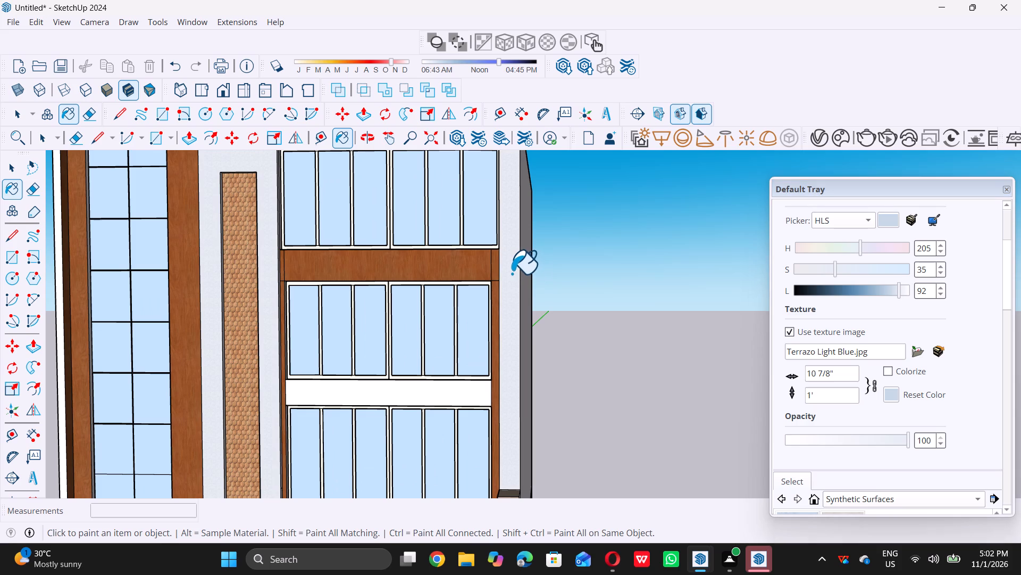
{"action": "scroll", "coordinate": [522, 273], "scroll_direction": "down", "scroll_amount": 11}
{"action": "scroll", "coordinate": [496, 300], "scroll_direction": "up", "scroll_amount": 8}
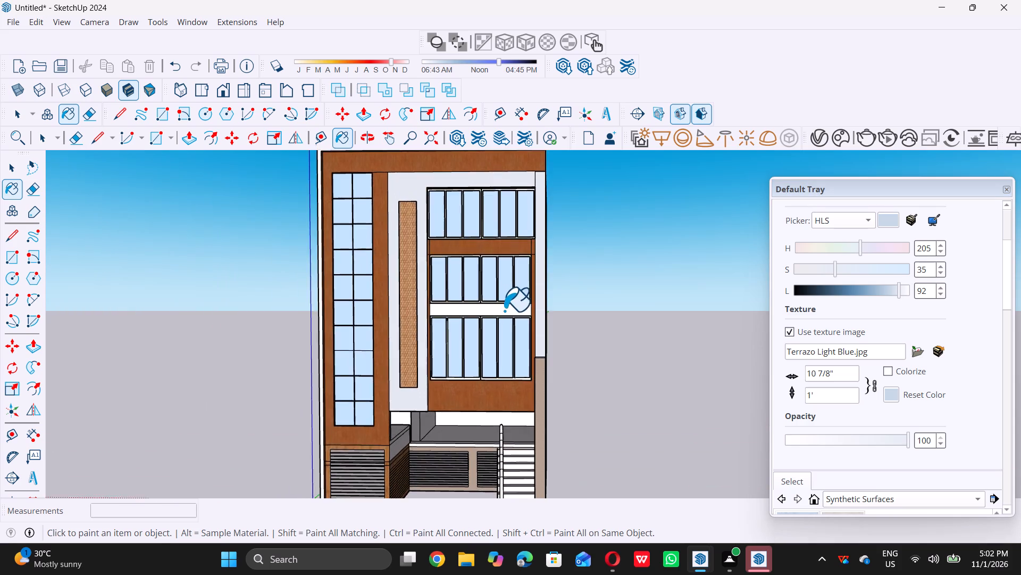
Paint the white horizontal band between the middle and lowest upper-floor window rows with the lightened light blue terrazzo.
{"action": "scroll", "coordinate": [504, 310], "scroll_direction": "up", "scroll_amount": 7}
{"action": "double_click", "coordinate": [510, 311]}
{"action": "scroll", "coordinate": [522, 307], "scroll_direction": "down", "scroll_amount": 6}
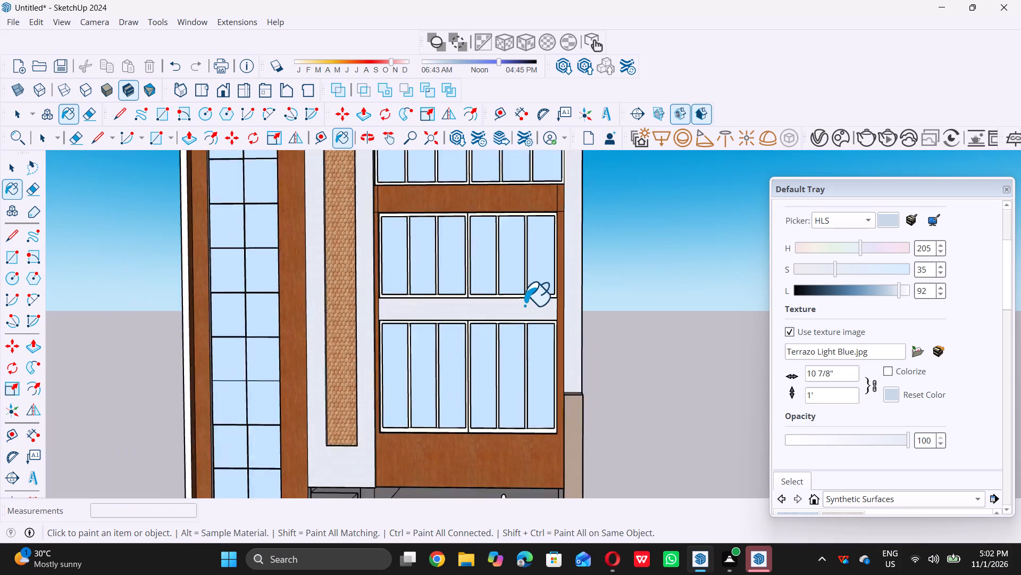
{"action": "scroll", "coordinate": [524, 305], "scroll_direction": "down", "scroll_amount": 6}
{"action": "scroll", "coordinate": [562, 342], "scroll_direction": "down", "scroll_amount": 4}
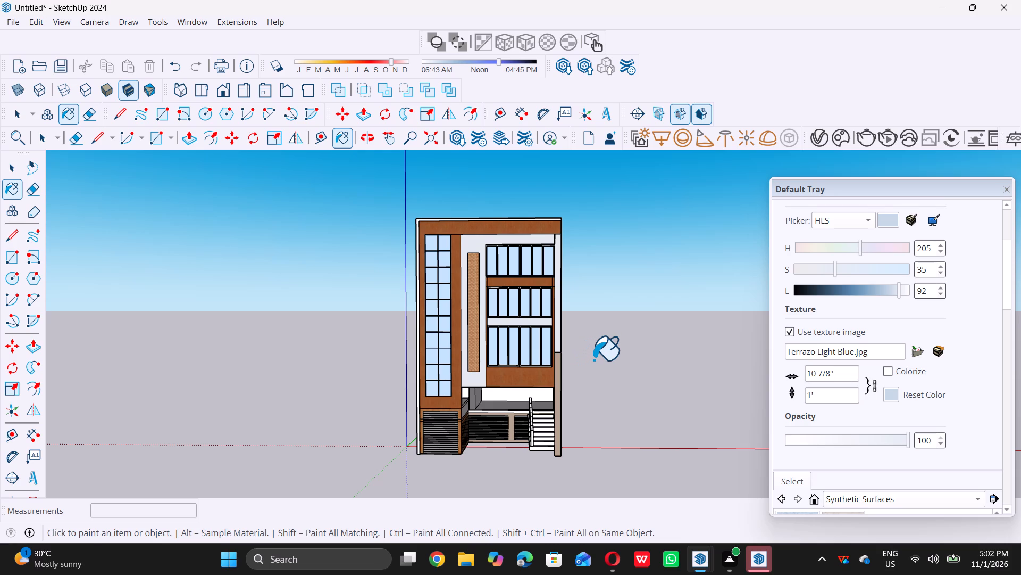
{"action": "key", "text": "space"}
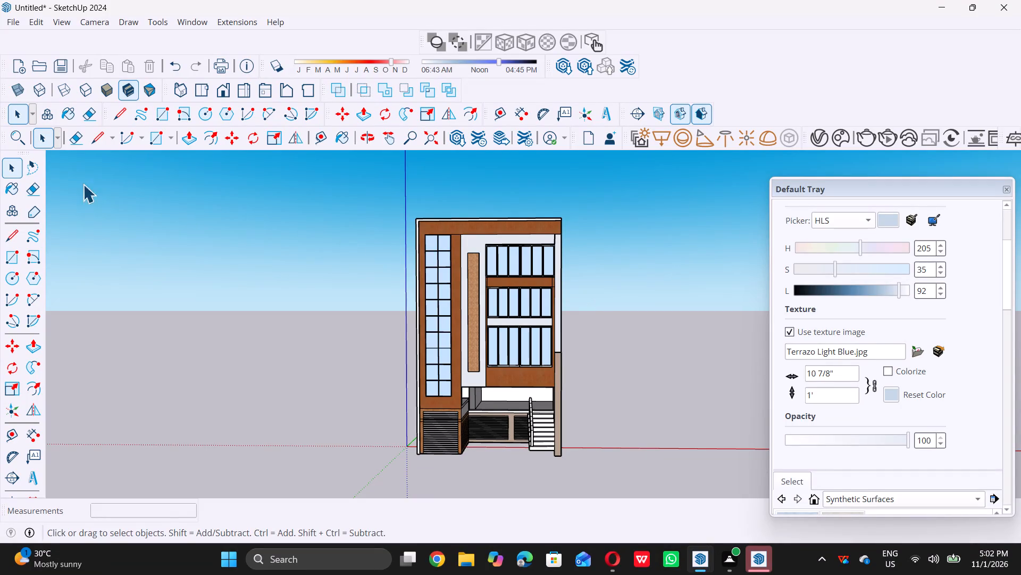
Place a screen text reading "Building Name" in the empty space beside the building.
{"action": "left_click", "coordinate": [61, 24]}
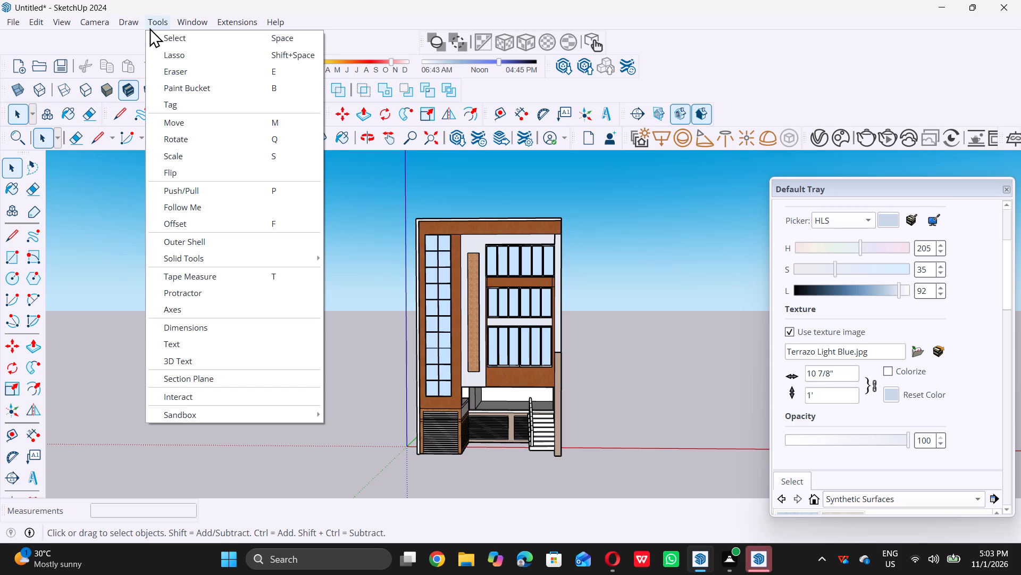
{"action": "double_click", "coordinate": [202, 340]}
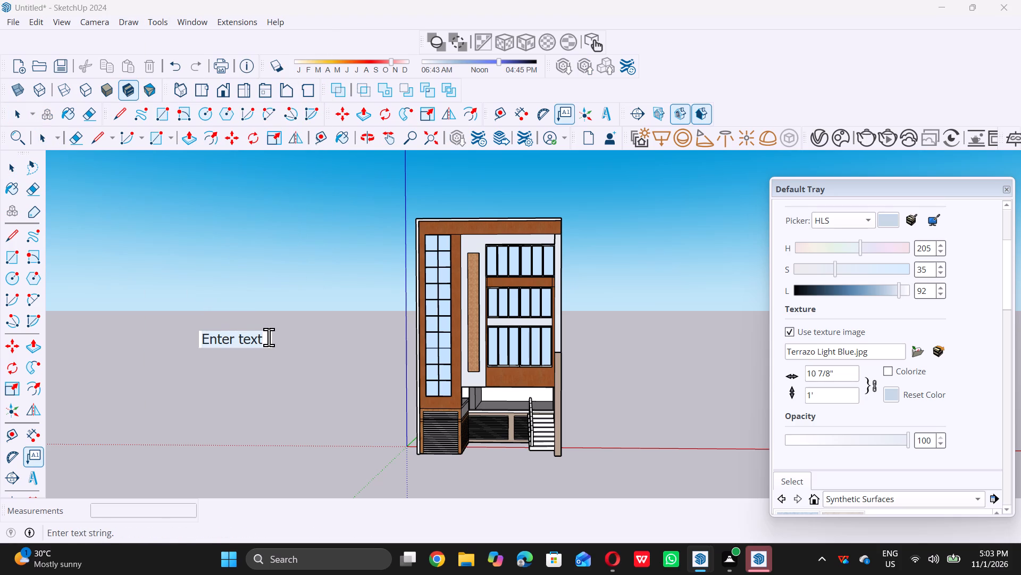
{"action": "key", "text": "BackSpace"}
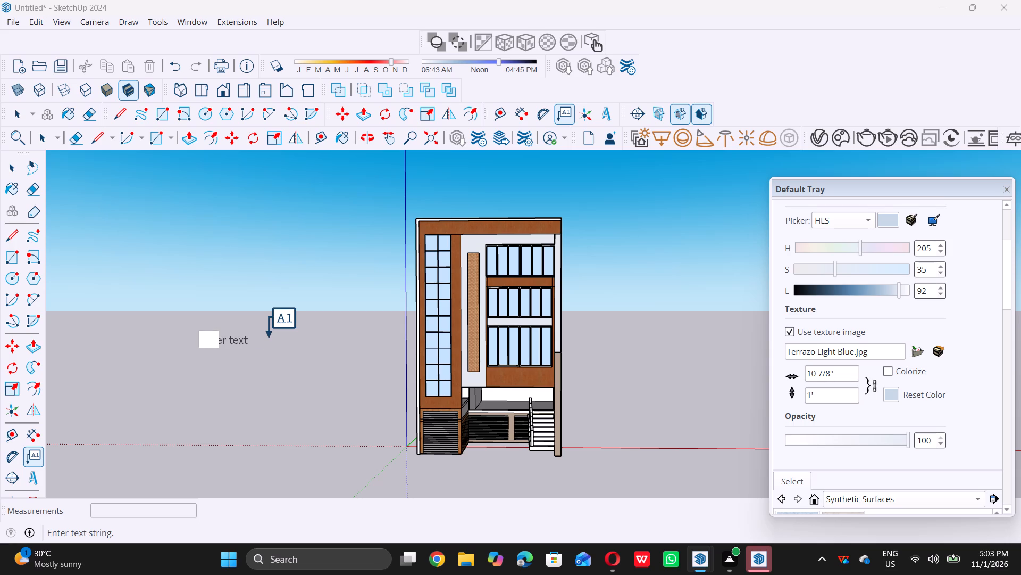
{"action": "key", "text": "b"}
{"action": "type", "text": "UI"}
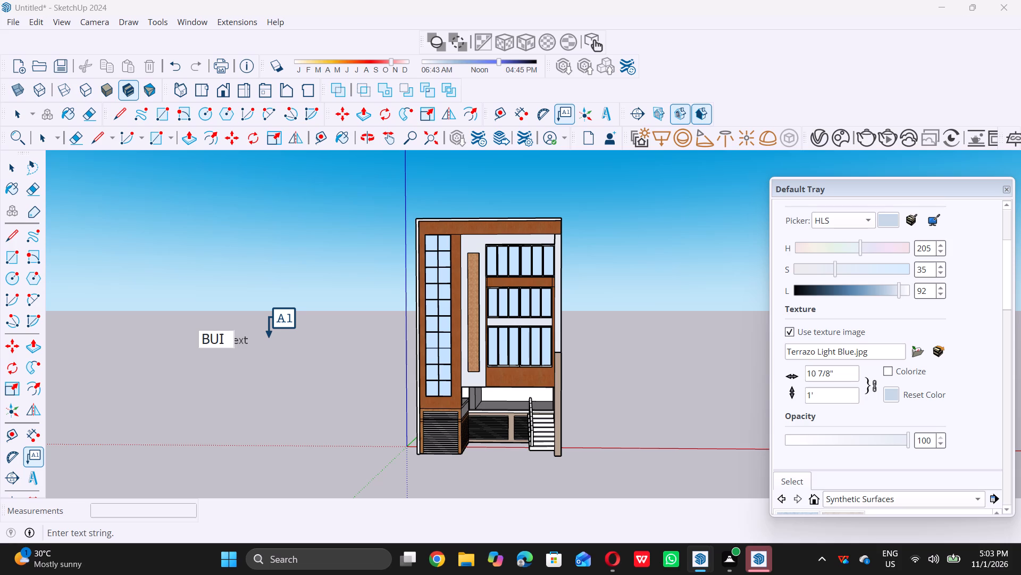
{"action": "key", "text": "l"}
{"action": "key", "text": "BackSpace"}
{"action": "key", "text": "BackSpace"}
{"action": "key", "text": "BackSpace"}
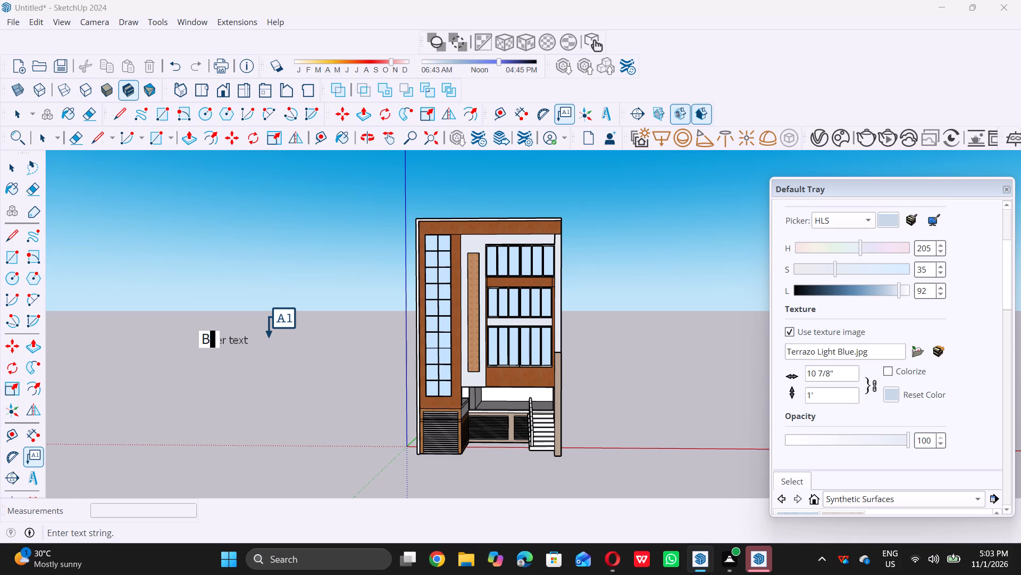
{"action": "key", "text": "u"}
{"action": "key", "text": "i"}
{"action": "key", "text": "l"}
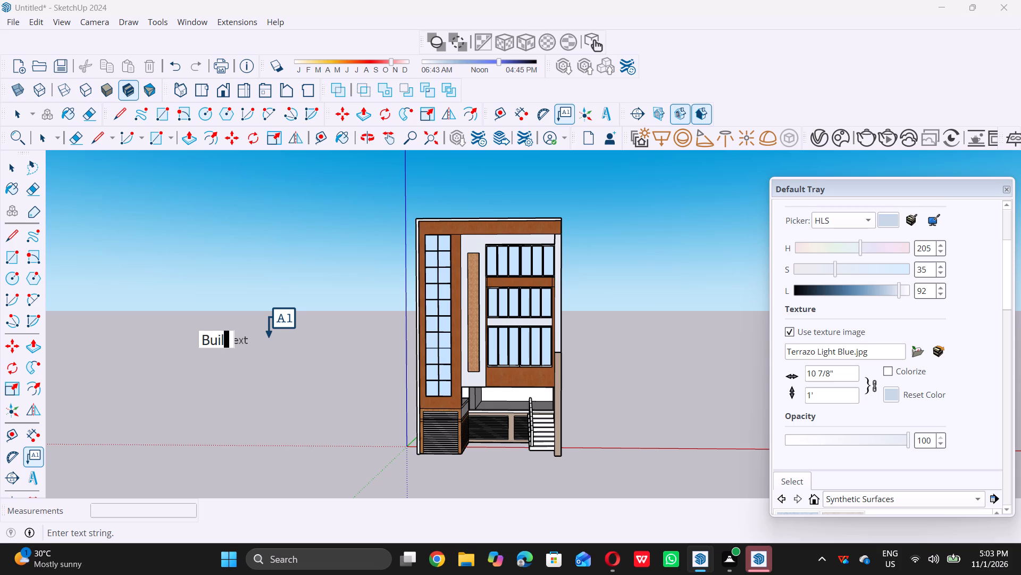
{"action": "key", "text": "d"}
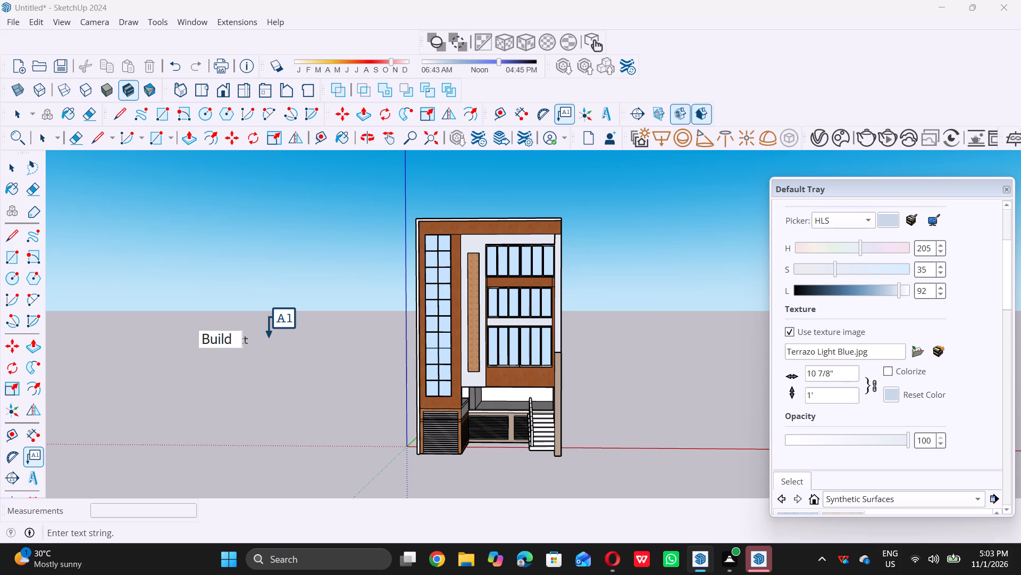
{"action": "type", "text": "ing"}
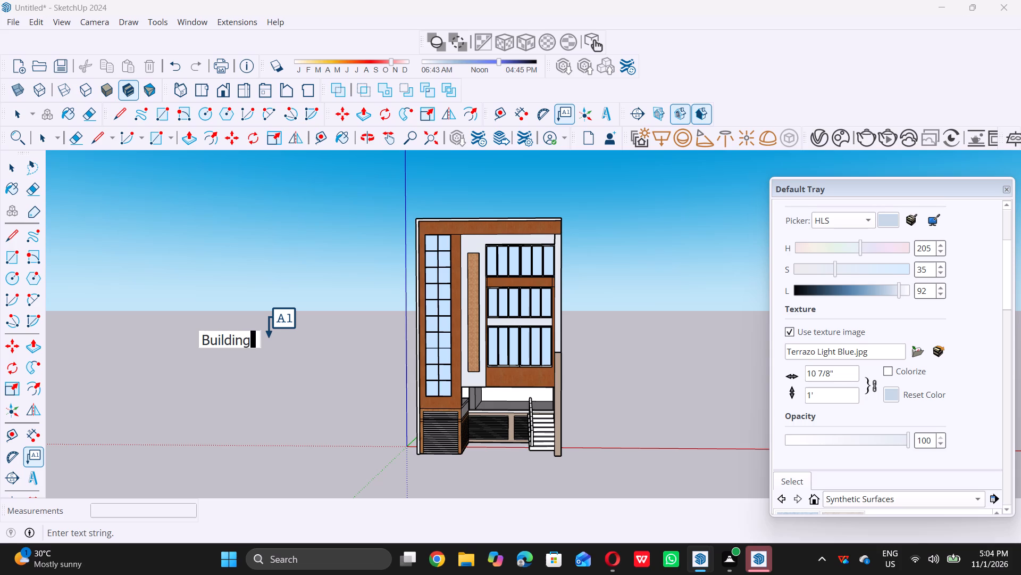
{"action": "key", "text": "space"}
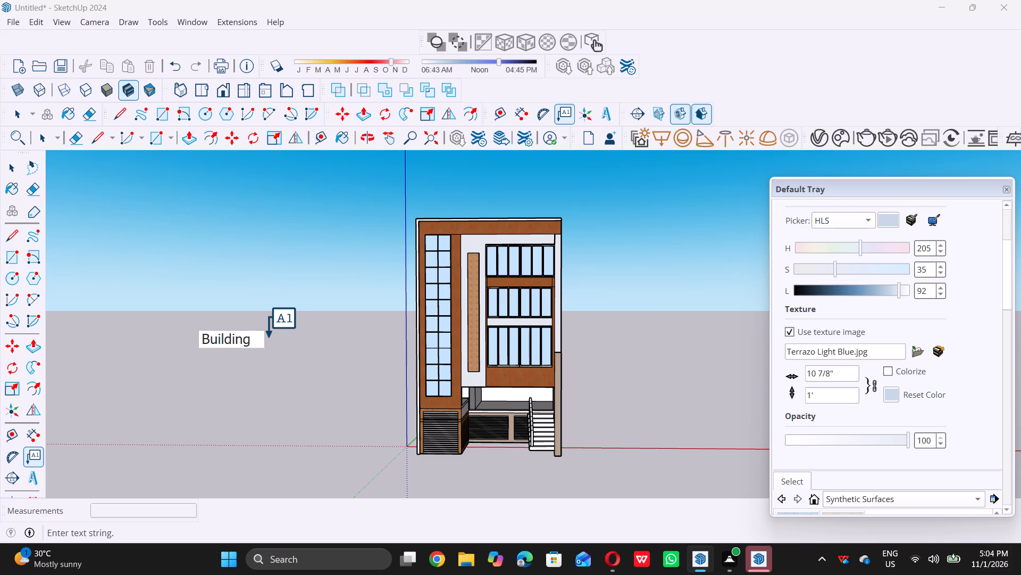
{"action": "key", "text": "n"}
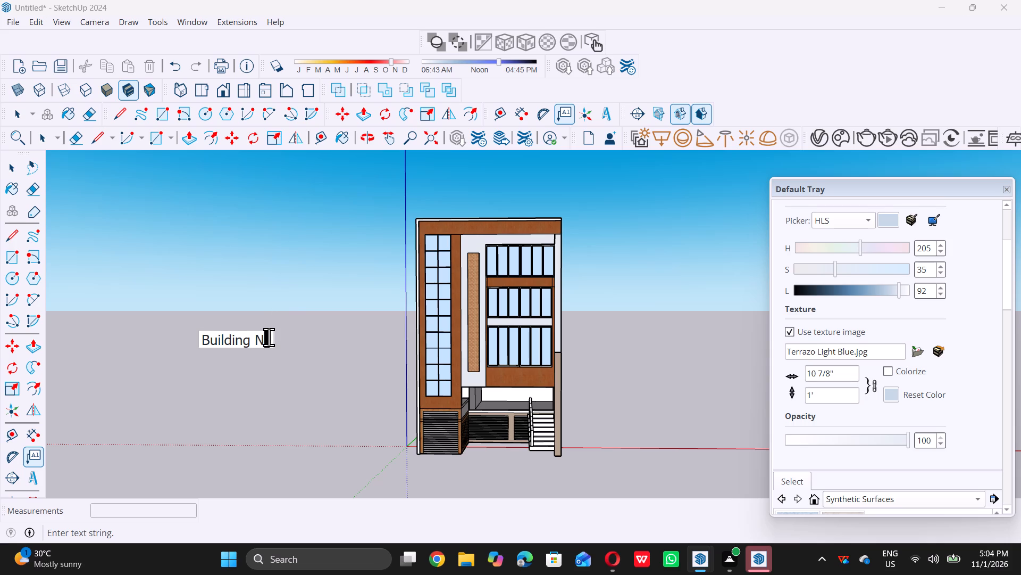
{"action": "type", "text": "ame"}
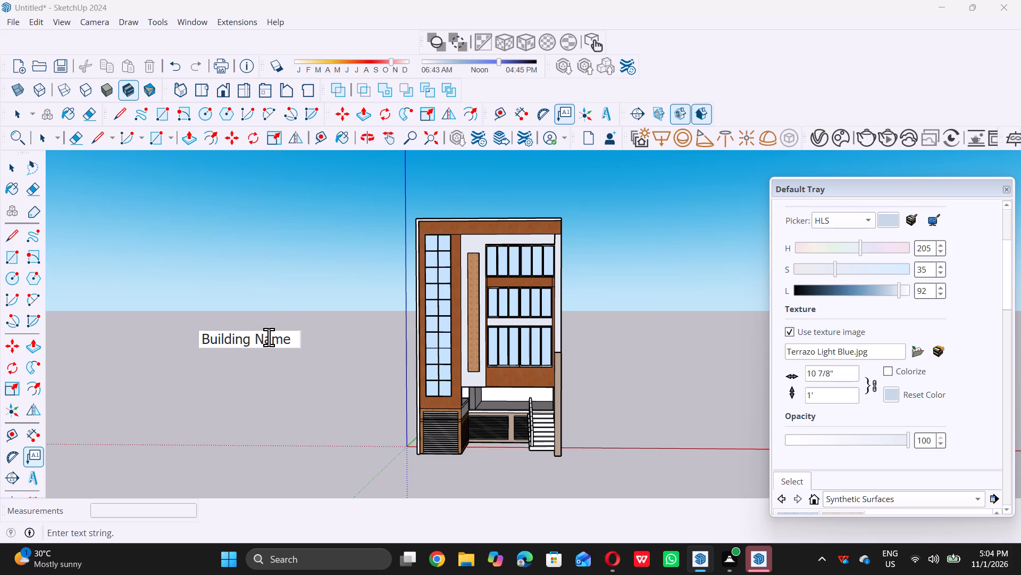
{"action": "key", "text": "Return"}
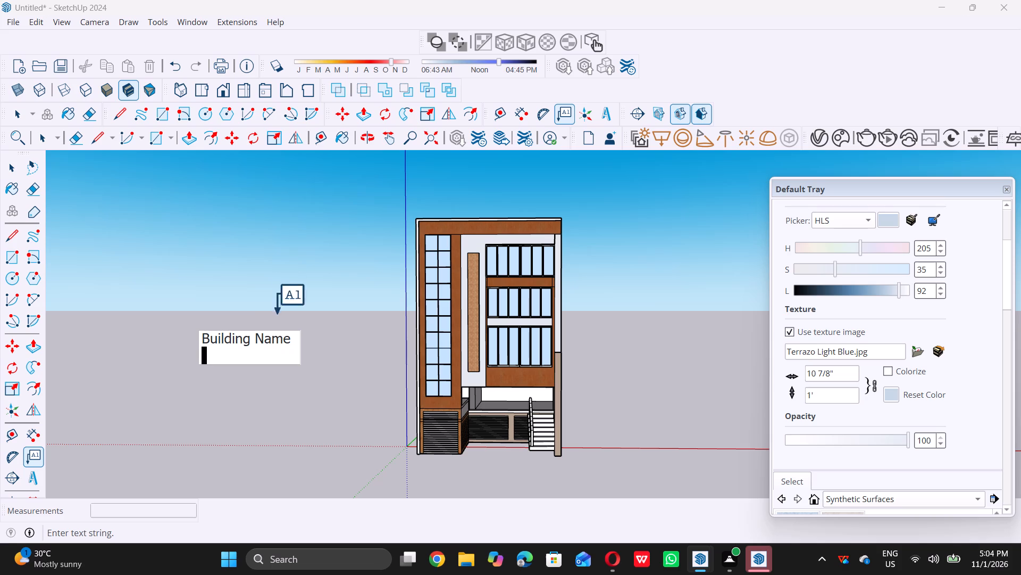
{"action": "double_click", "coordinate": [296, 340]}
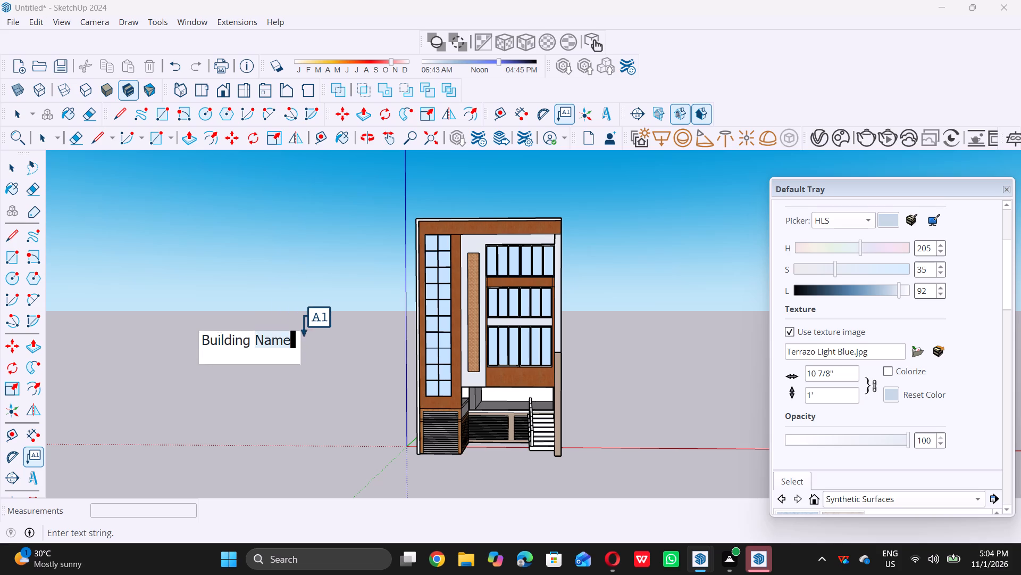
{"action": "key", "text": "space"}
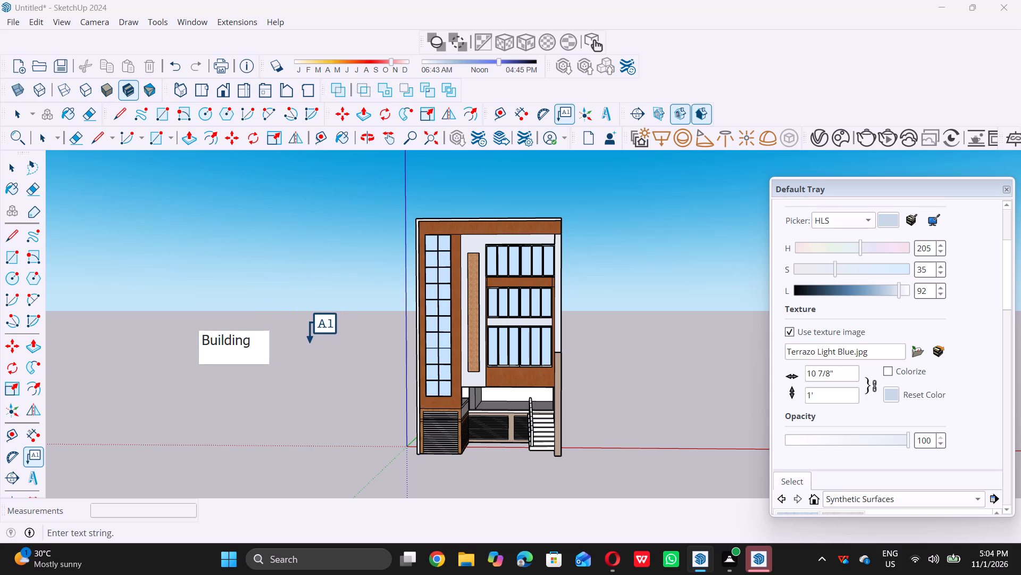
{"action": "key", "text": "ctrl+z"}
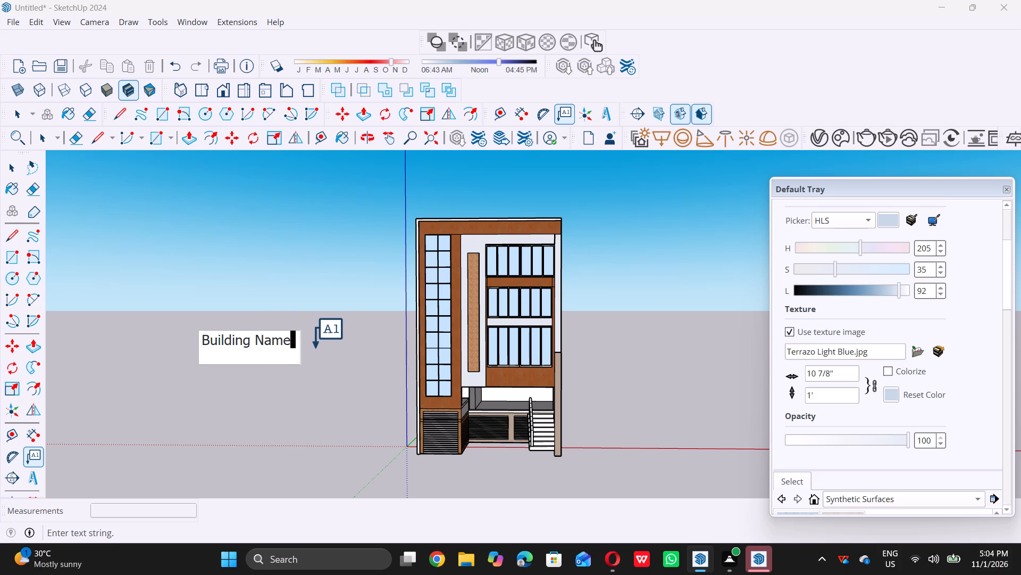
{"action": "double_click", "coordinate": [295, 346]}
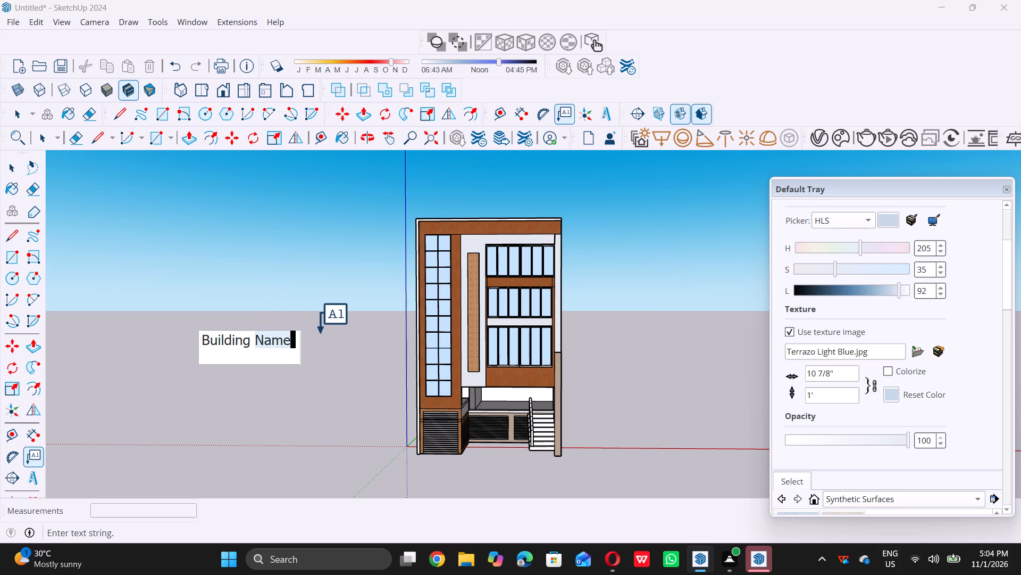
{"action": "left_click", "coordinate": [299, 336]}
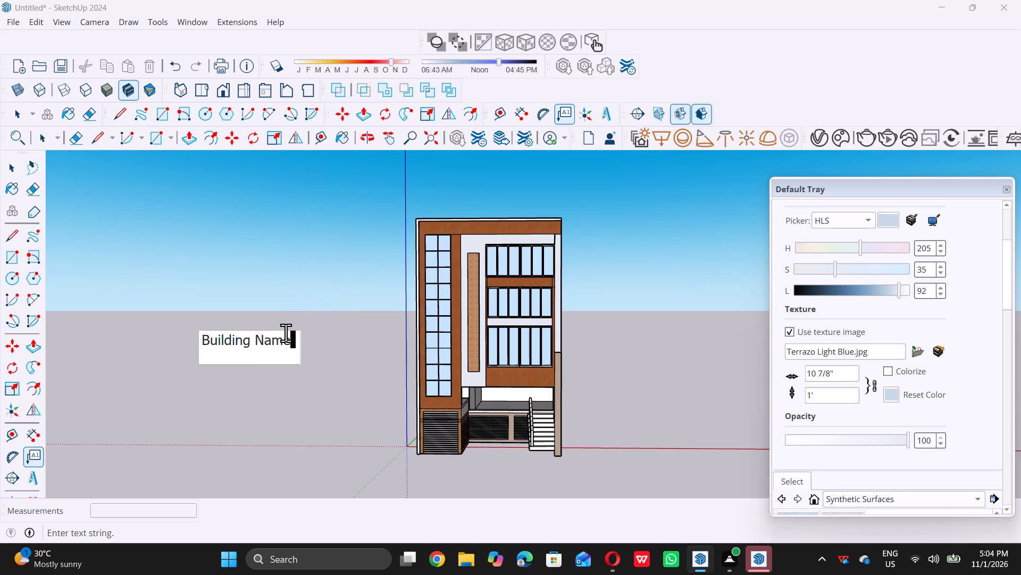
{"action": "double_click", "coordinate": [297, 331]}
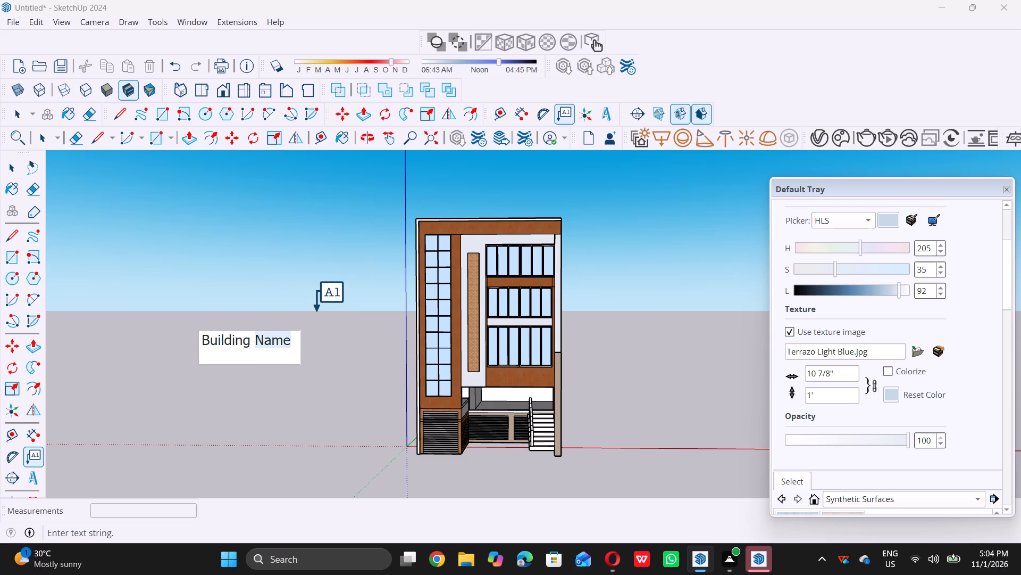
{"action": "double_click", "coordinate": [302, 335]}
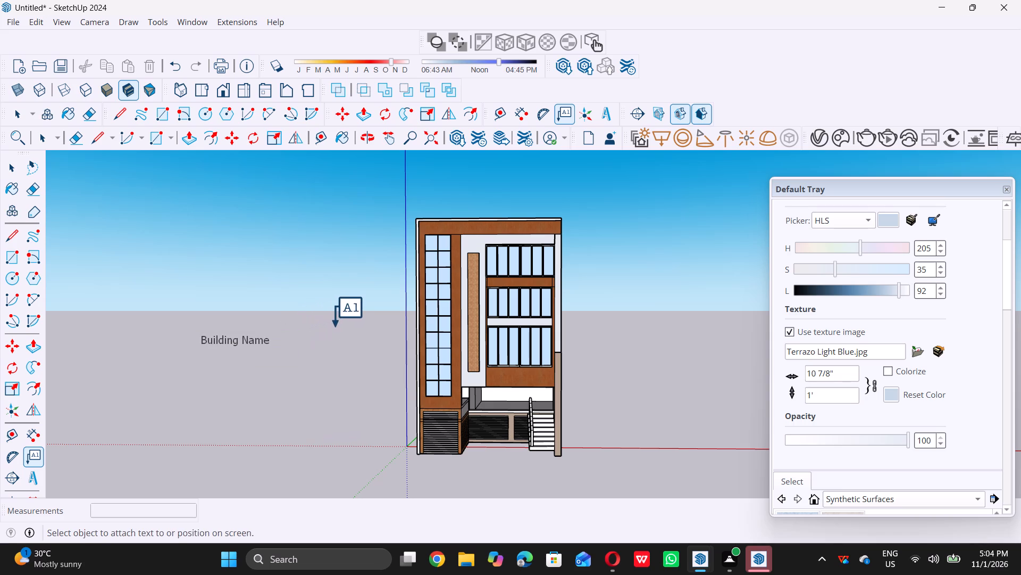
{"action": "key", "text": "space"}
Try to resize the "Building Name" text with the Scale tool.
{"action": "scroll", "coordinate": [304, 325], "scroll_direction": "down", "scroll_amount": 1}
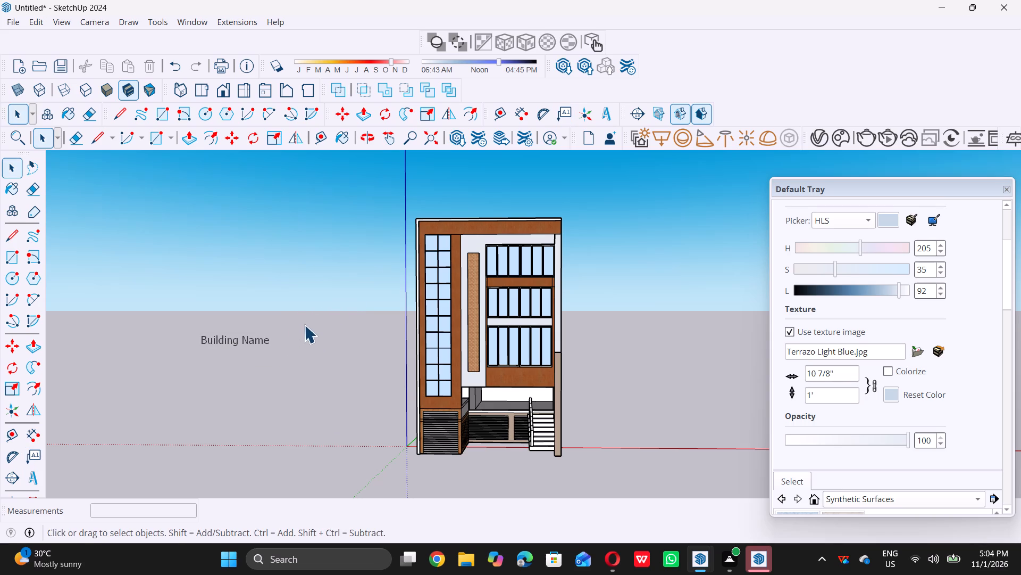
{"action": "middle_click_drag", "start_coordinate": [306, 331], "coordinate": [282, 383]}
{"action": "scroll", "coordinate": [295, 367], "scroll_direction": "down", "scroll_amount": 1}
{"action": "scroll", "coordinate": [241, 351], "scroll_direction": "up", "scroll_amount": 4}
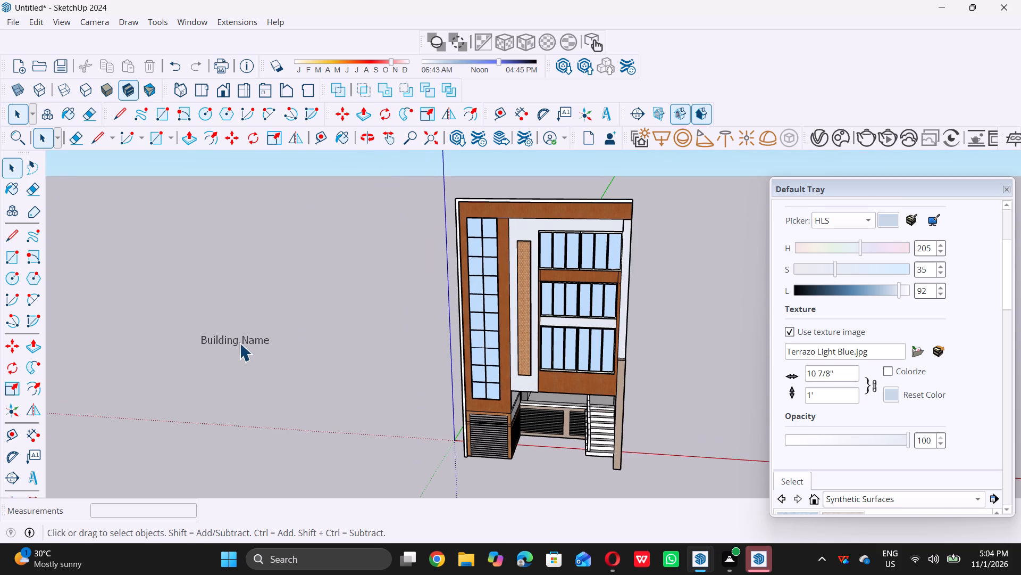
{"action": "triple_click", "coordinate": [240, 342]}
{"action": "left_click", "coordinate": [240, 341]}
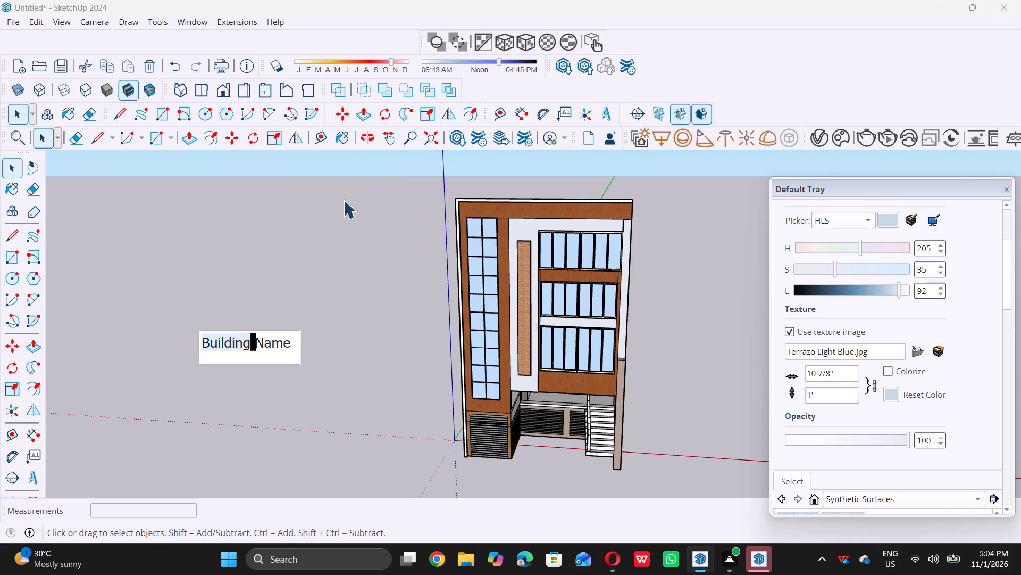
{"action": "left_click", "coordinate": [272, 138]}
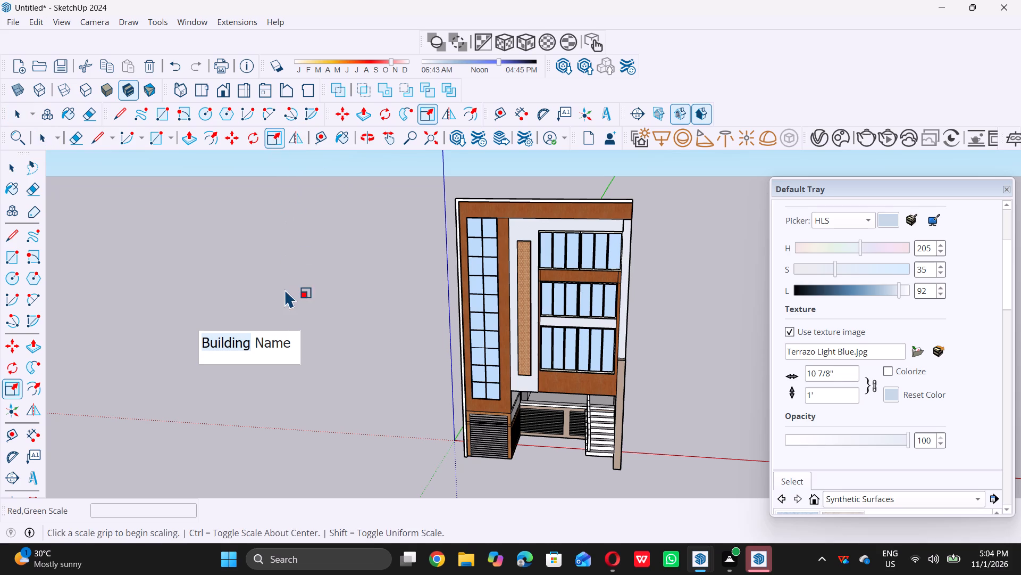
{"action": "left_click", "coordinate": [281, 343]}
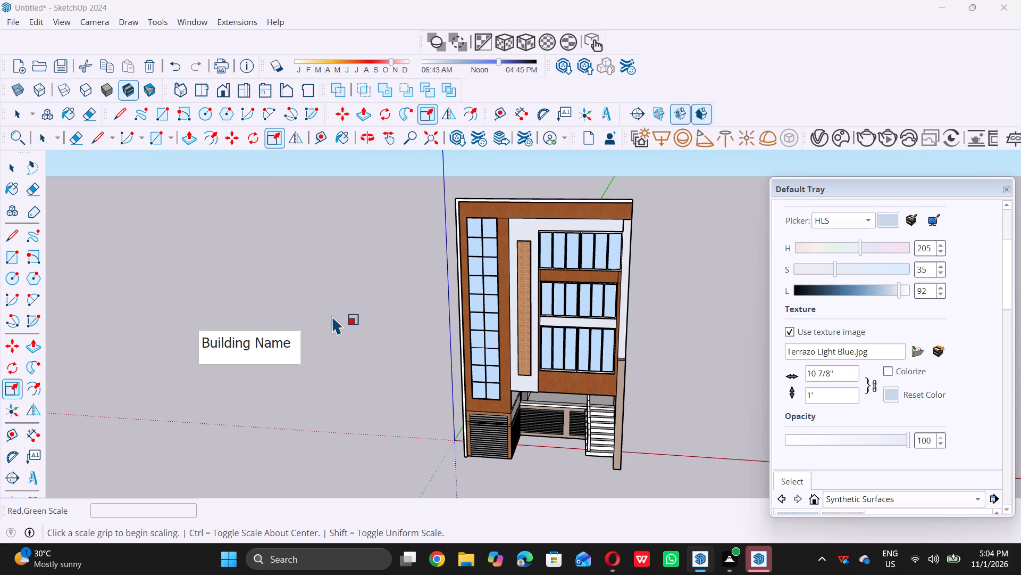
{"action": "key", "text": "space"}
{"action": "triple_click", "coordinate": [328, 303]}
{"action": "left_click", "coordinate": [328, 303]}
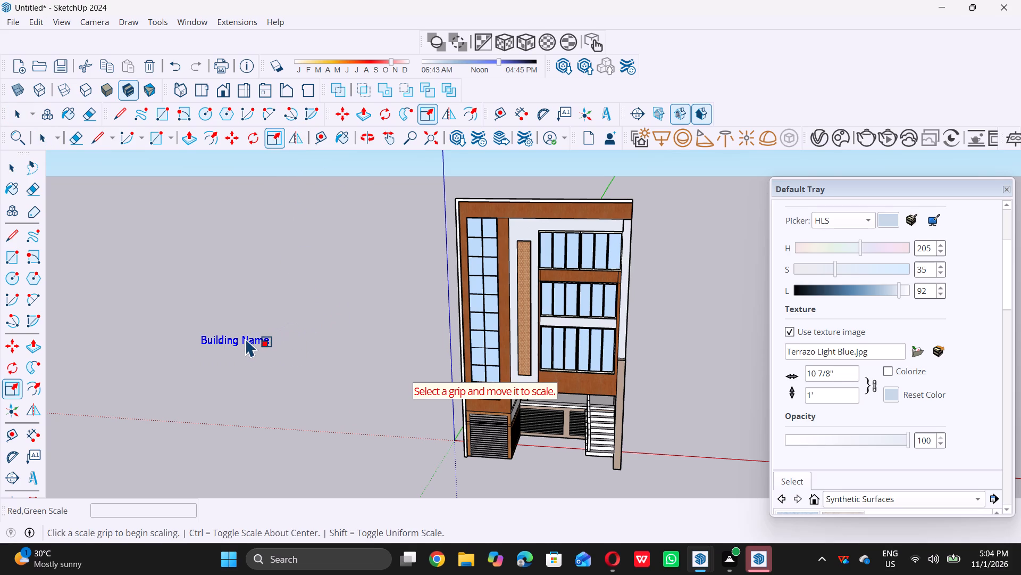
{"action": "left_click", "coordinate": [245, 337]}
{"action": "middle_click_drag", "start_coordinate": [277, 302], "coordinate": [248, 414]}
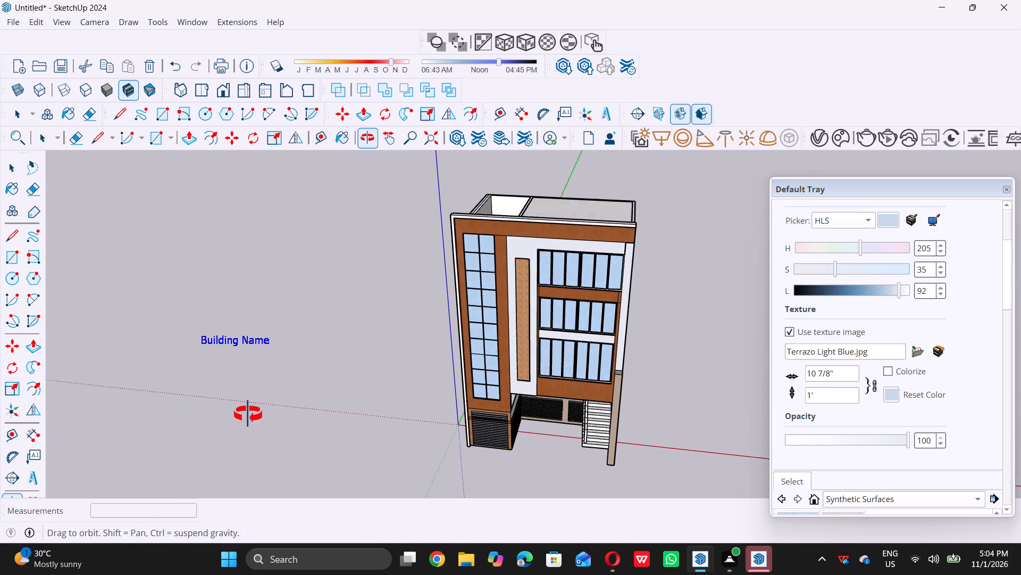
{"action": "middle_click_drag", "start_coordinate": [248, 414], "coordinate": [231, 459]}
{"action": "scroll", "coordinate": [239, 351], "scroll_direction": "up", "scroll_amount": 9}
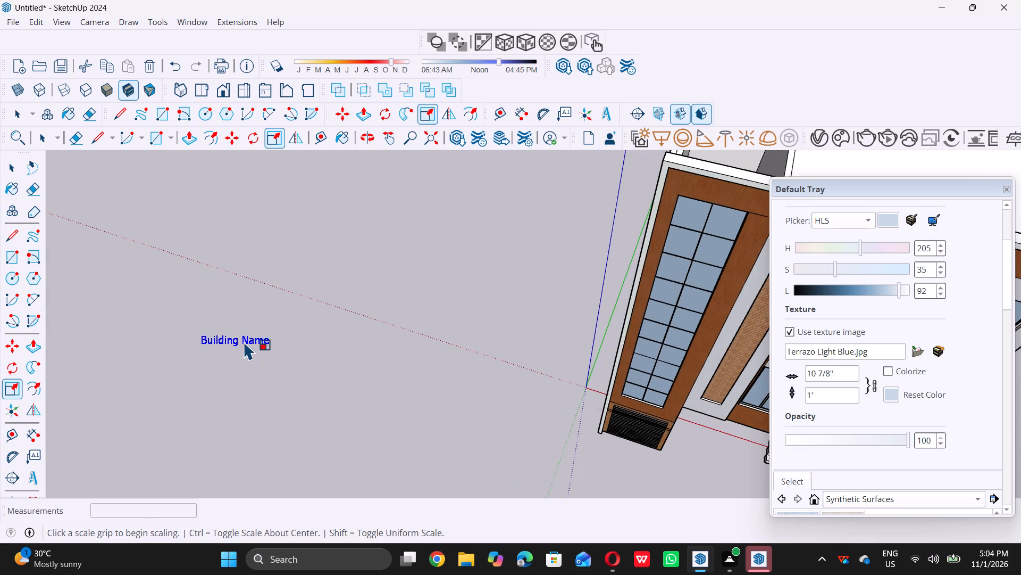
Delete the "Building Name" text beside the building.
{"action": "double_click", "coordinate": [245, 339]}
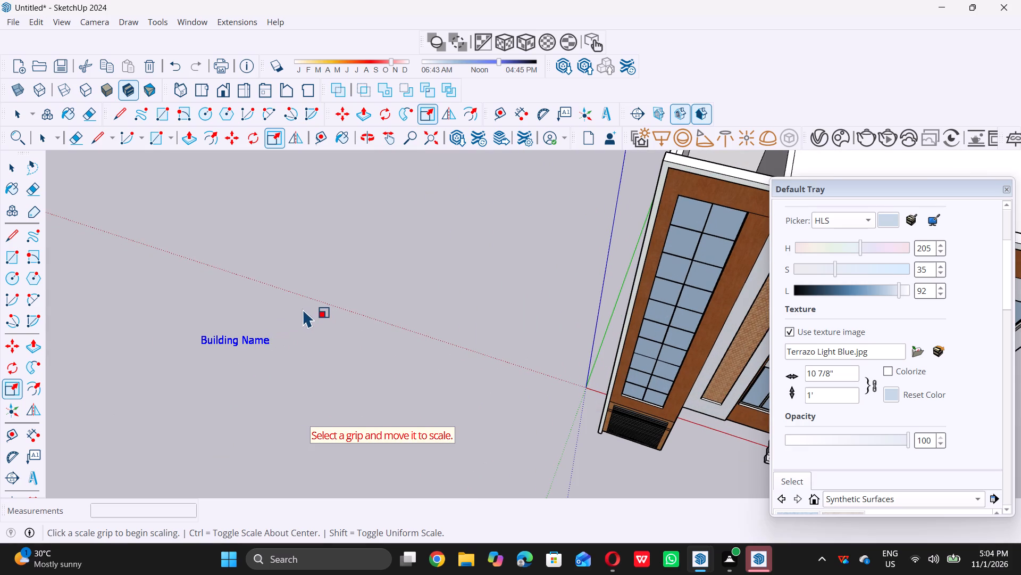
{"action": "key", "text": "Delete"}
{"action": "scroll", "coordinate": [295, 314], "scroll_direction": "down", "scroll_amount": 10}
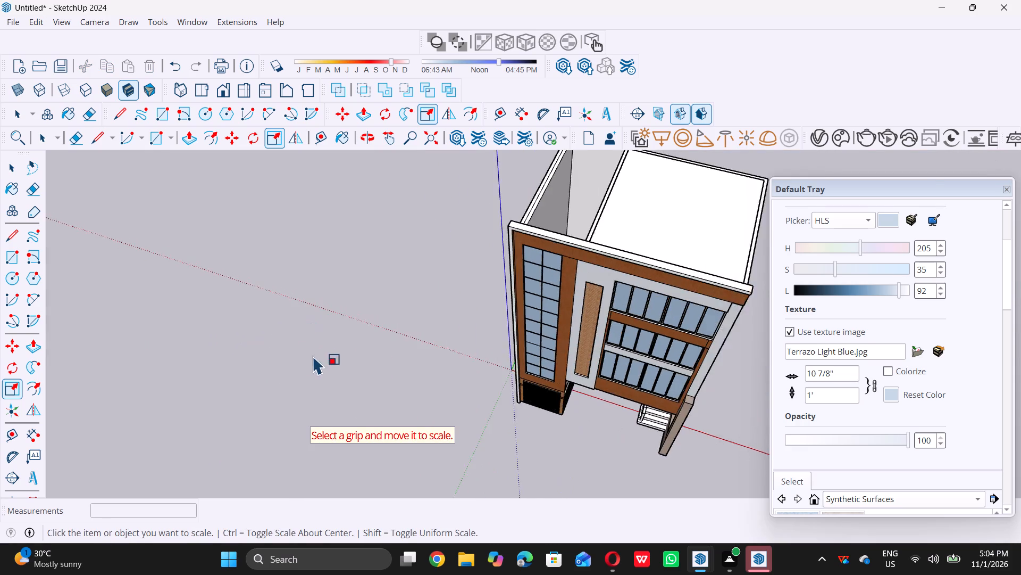
Create a 3D text reading "Building Name" with the default font, height and extrusion settings.
{"action": "scroll", "coordinate": [313, 356], "scroll_direction": "down", "scroll_amount": 2}
{"action": "scroll", "coordinate": [449, 391], "scroll_direction": "down", "scroll_amount": 7}
{"action": "middle_click_drag", "start_coordinate": [479, 410], "coordinate": [526, 314]}
{"action": "scroll", "coordinate": [529, 311], "scroll_direction": "up", "scroll_amount": 6}
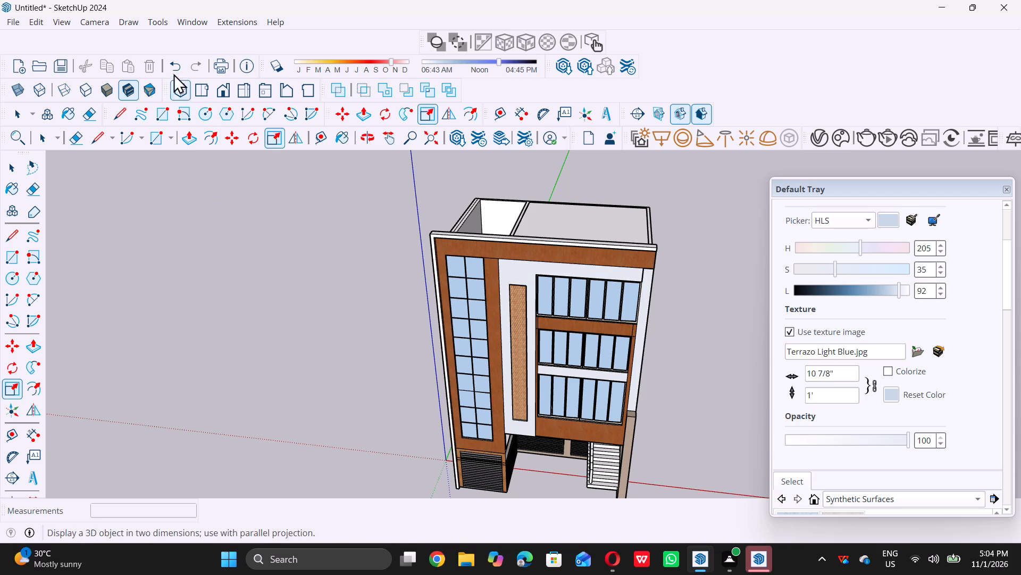
{"action": "left_click", "coordinate": [154, 21]}
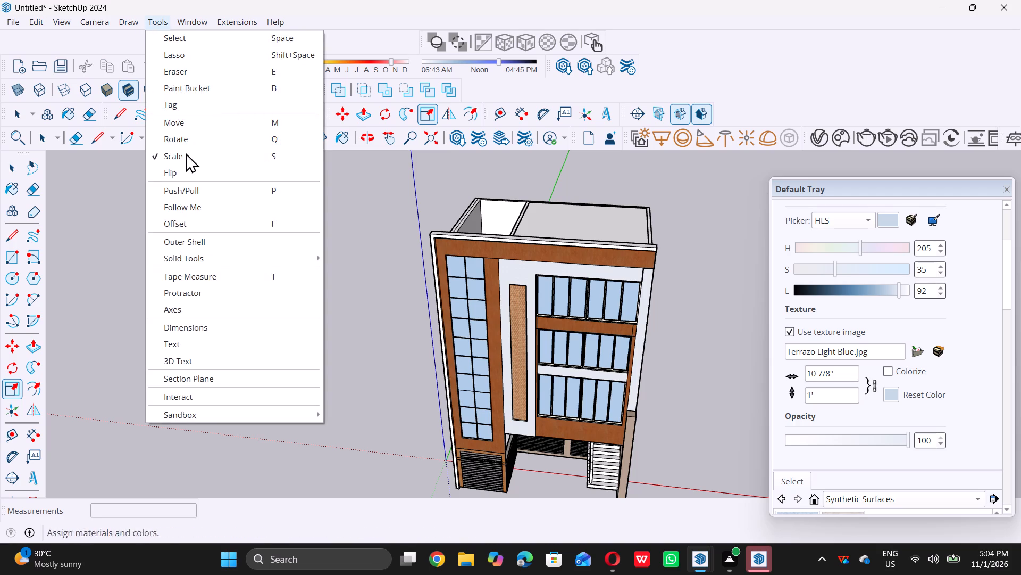
{"action": "double_click", "coordinate": [238, 356]}
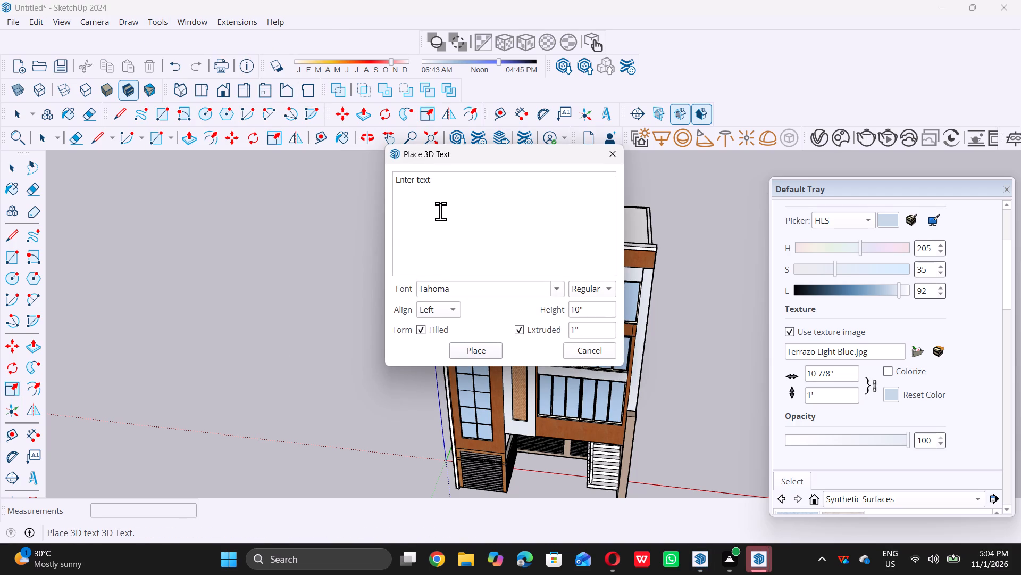
{"action": "type", "text": "bu"}
{"action": "key", "text": "i"}
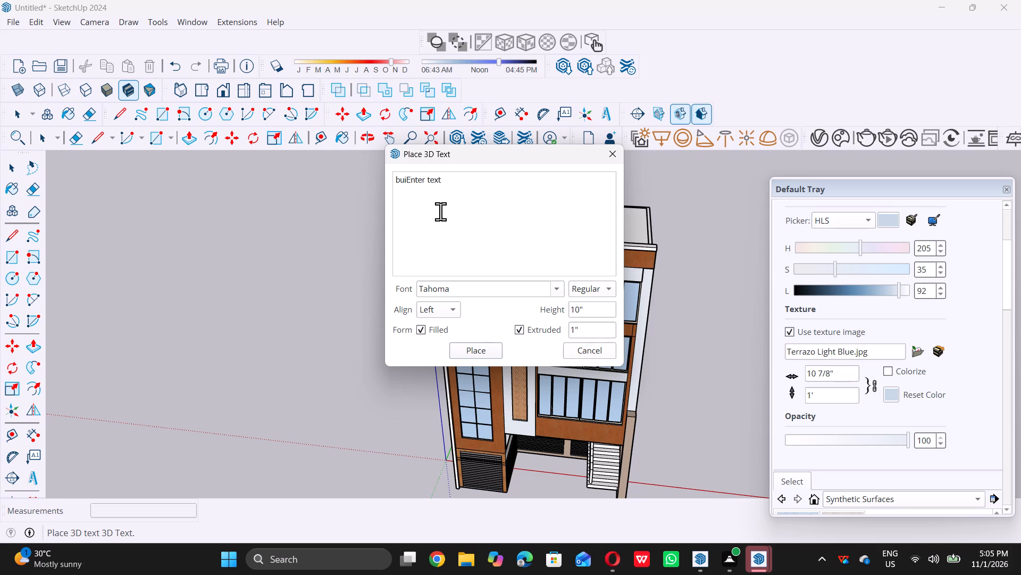
{"action": "key", "text": "BackSpace"}
{"action": "key", "text": "BackSpace"}
{"action": "key", "text": "BackSpace"}
{"action": "key", "text": "BackSpace"}
{"action": "key", "text": "BackSpace"}
{"action": "key", "text": "BackSpace"}
{"action": "triple_click", "coordinate": [439, 183]}
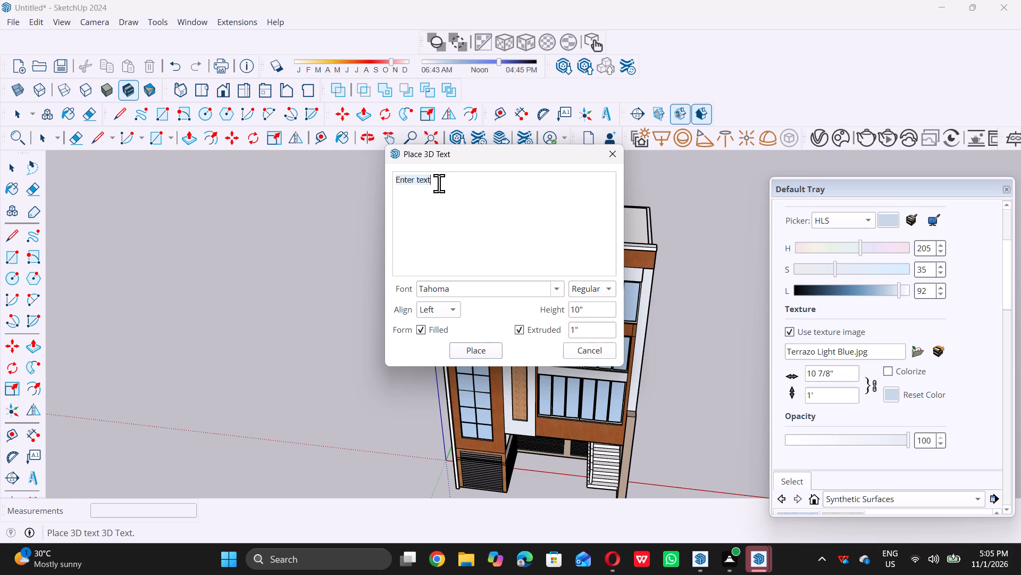
{"action": "key", "text": "BackSpace"}
{"action": "key", "text": "b"}
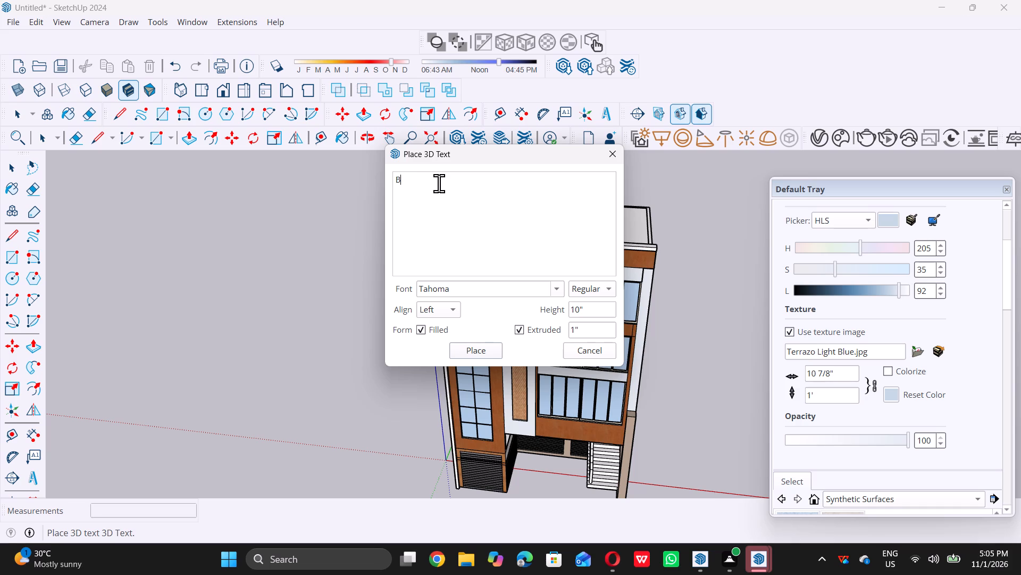
{"action": "key", "text": "u"}
{"action": "type", "text": "il"}
{"action": "key", "text": "d"}
{"action": "type", "text": "ing"}
{"action": "key", "text": "space"}
{"action": "key", "text": "n"}
{"action": "type", "text": "am"}
{"action": "key", "text": "e"}
{"action": "left_click", "coordinate": [472, 352]}
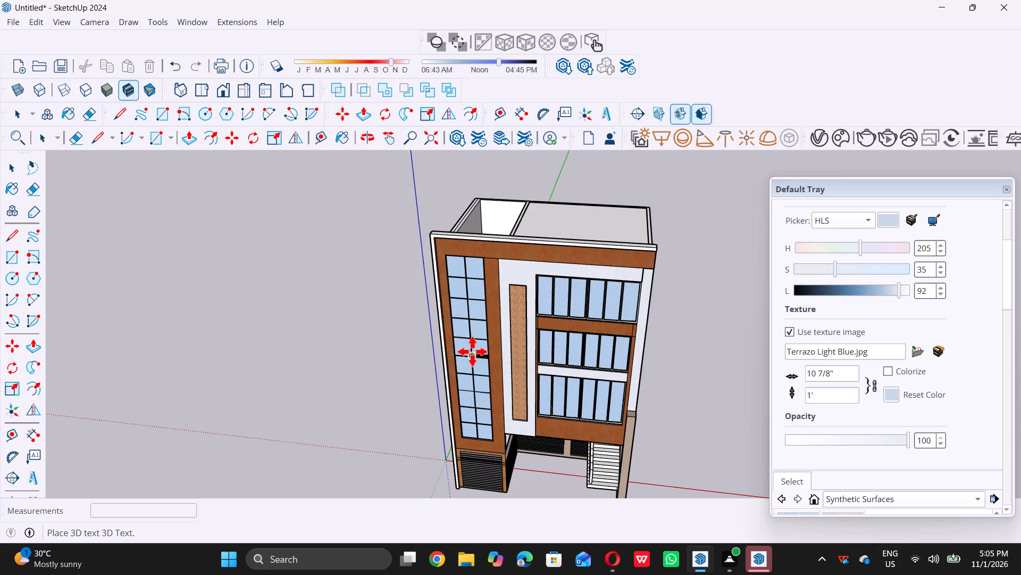
Place the "Building Name" 3D text on the wooden band along the top of the facade, above the upper window row.
{"action": "scroll", "coordinate": [552, 256], "scroll_direction": "up", "scroll_amount": 10}
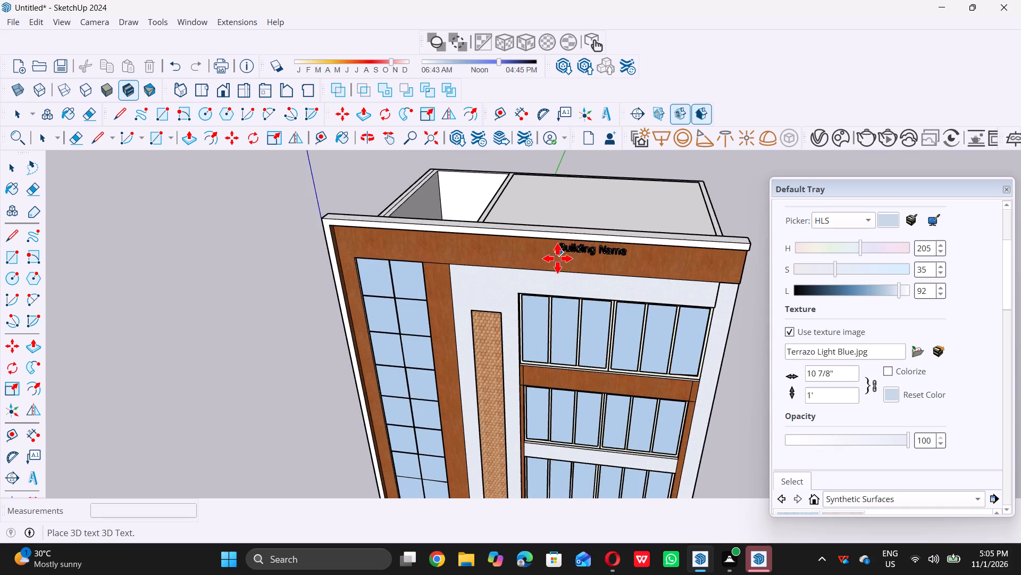
{"action": "scroll", "coordinate": [557, 258], "scroll_direction": "up", "scroll_amount": 9}
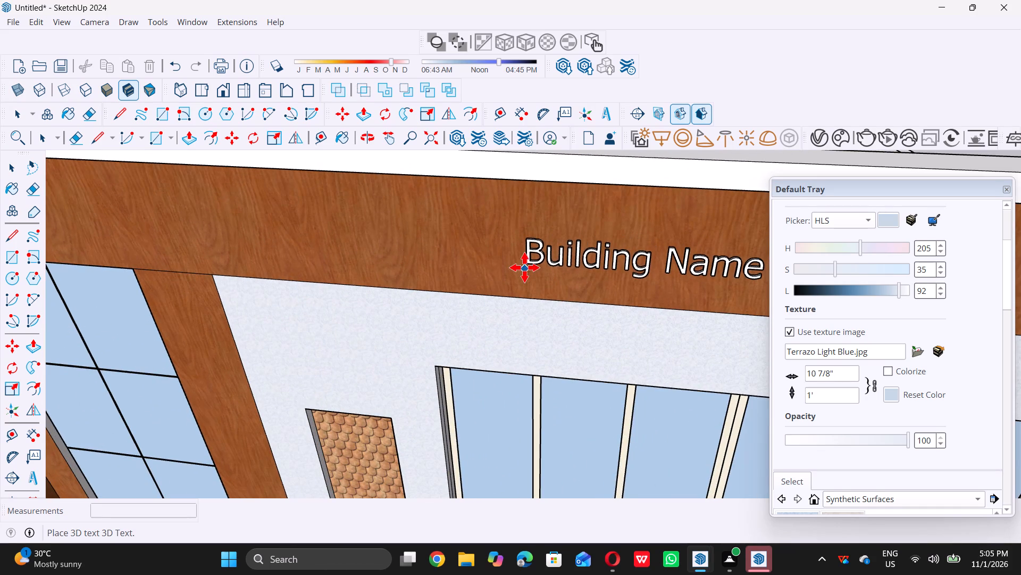
{"action": "scroll", "coordinate": [525, 264], "scroll_direction": "down", "scroll_amount": 6}
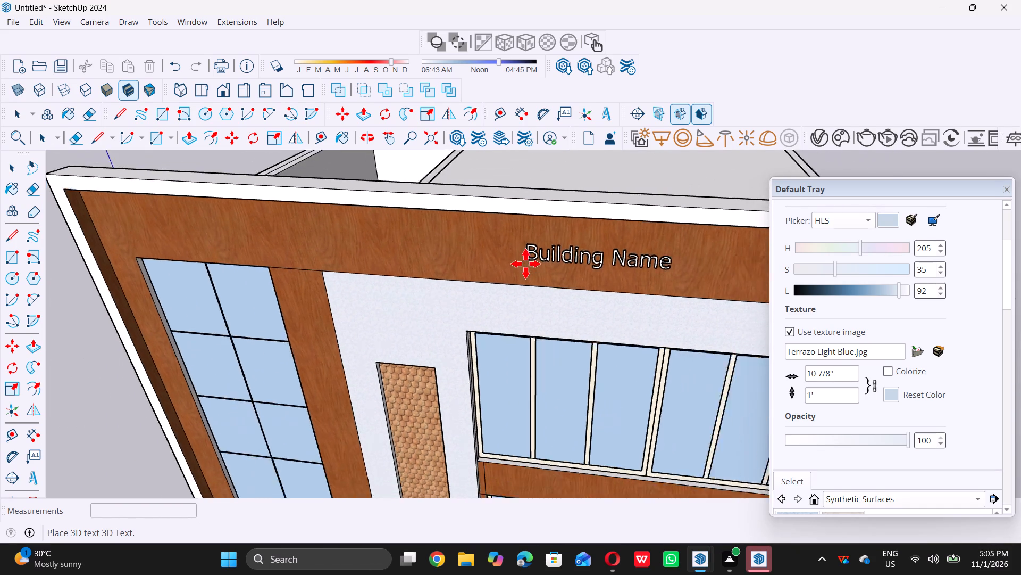
{"action": "scroll", "coordinate": [525, 264], "scroll_direction": "down", "scroll_amount": 5}
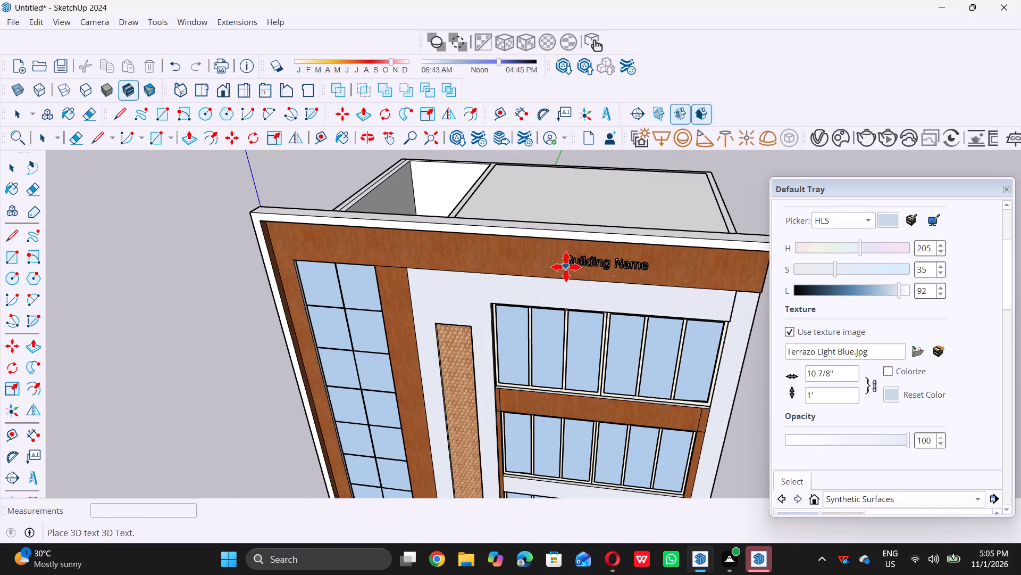
{"action": "left_click", "coordinate": [566, 267]}
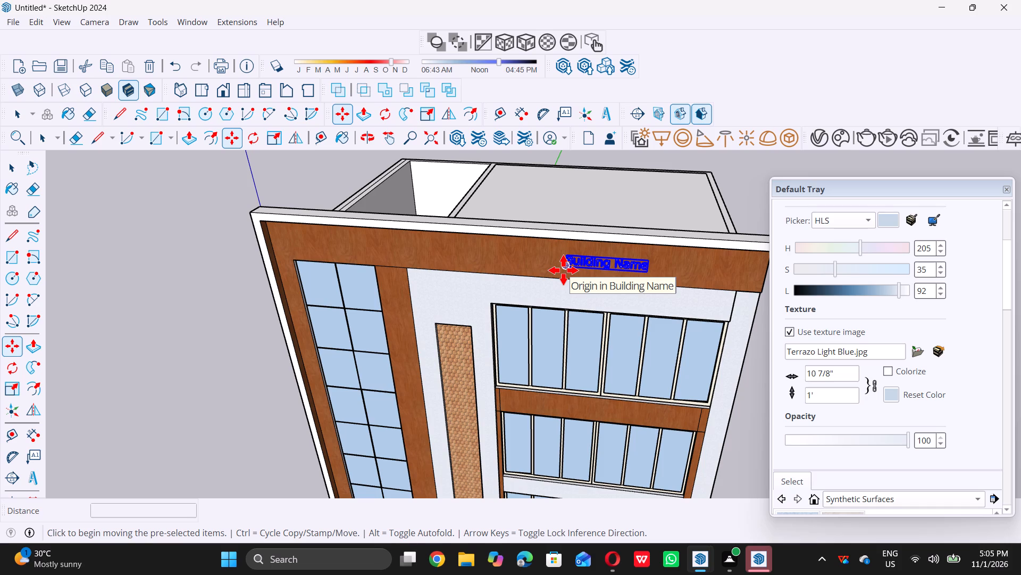
{"action": "key", "text": "space"}
Stretch the "Building Name" 3D text along the red axis from its "Name" end to a scale of about 1.60.
{"action": "scroll", "coordinate": [541, 270], "scroll_direction": "down", "scroll_amount": 5}
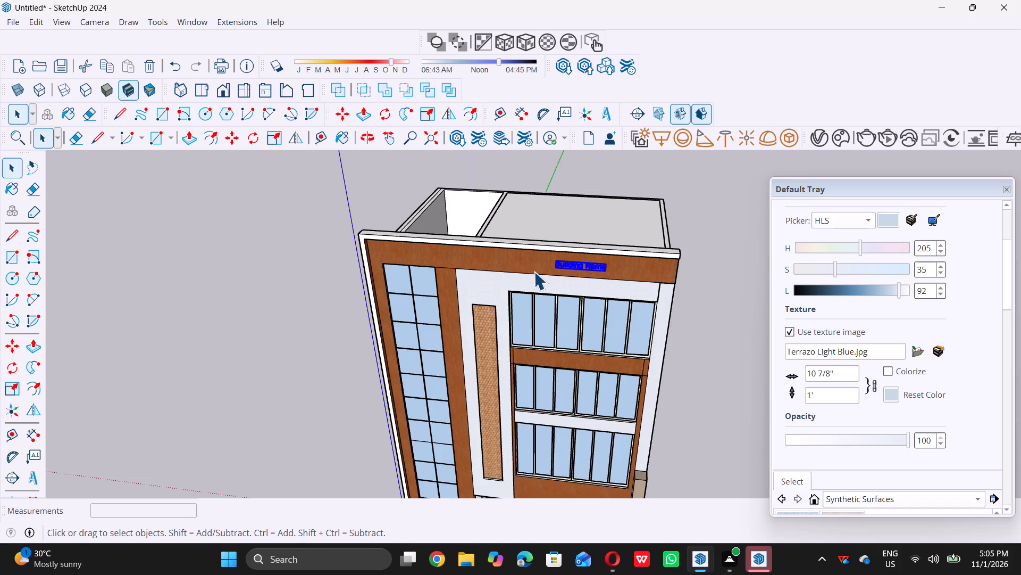
{"action": "middle_click_drag", "start_coordinate": [535, 275], "coordinate": [608, 300]}
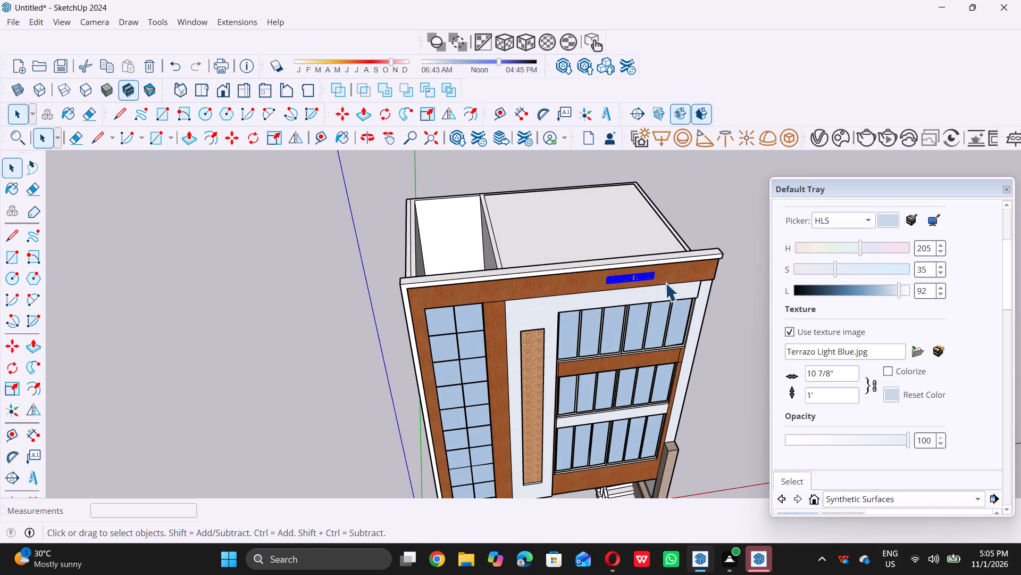
{"action": "scroll", "coordinate": [665, 282], "scroll_direction": "up", "scroll_amount": 14}
{"action": "middle_click_drag", "start_coordinate": [577, 276], "coordinate": [568, 276]}
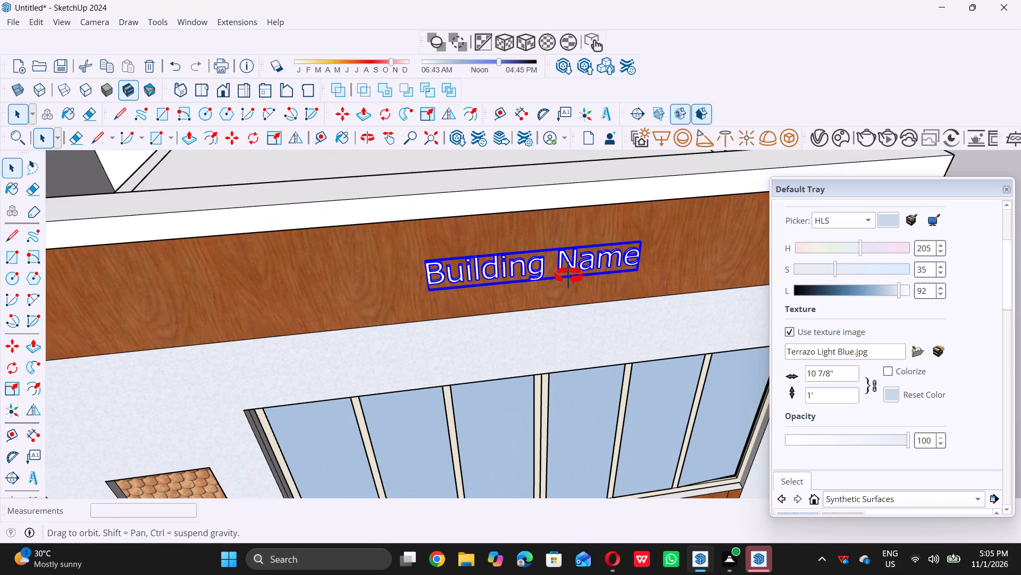
{"action": "middle_click_drag", "start_coordinate": [568, 276], "coordinate": [492, 274]}
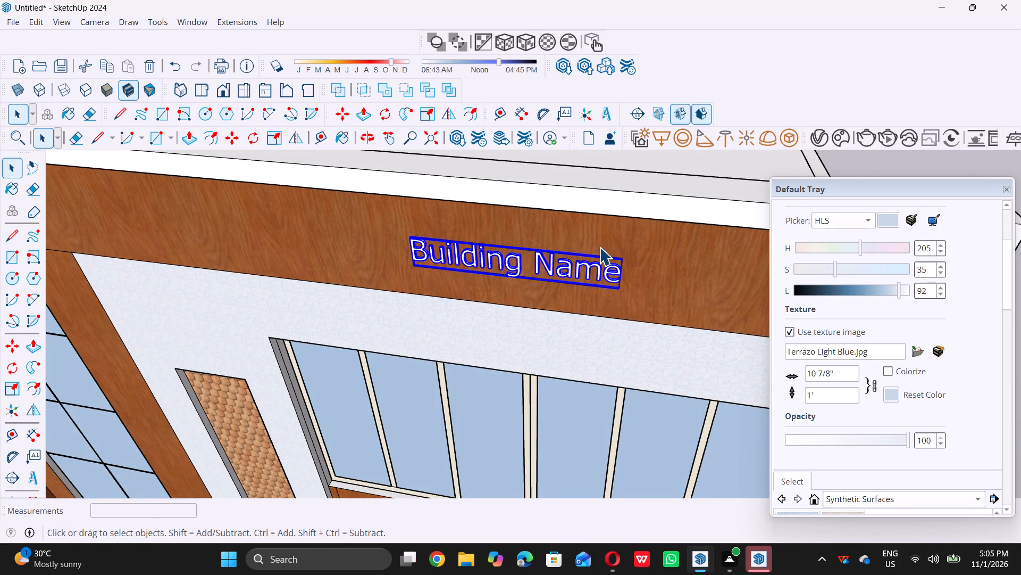
{"action": "scroll", "coordinate": [601, 249], "scroll_direction": "up", "scroll_amount": 3}
{"action": "key", "text": "s"}
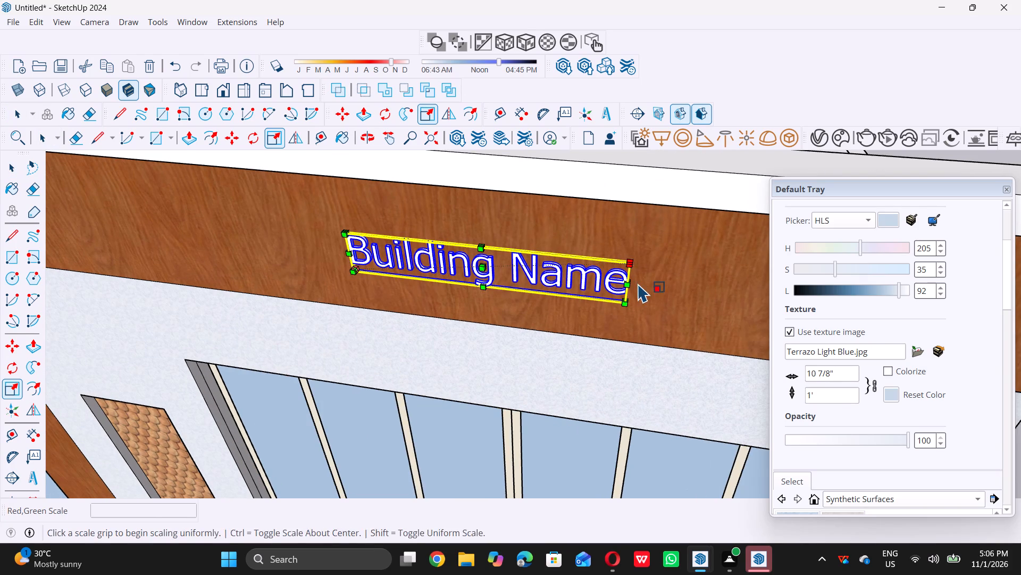
{"action": "scroll", "coordinate": [638, 290], "scroll_direction": "up", "scroll_amount": 20}
{"action": "scroll", "coordinate": [607, 274], "scroll_direction": "up", "scroll_amount": 4}
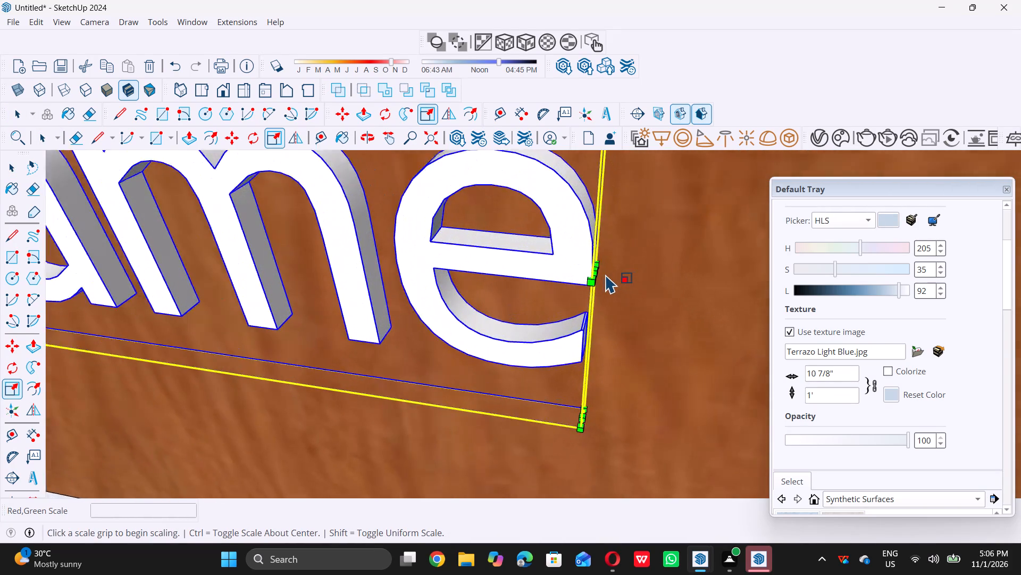
{"action": "scroll", "coordinate": [606, 274], "scroll_direction": "up", "scroll_amount": 5}
{"action": "double_click", "coordinate": [587, 272]}
{"action": "scroll", "coordinate": [587, 272], "scroll_direction": "down", "scroll_amount": 7}
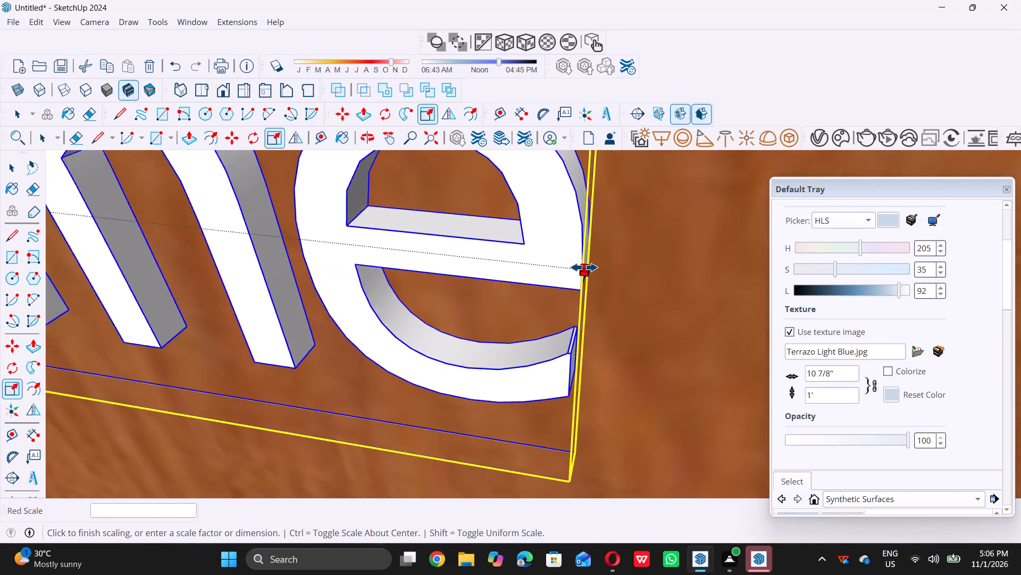
{"action": "scroll", "coordinate": [584, 267], "scroll_direction": "down", "scroll_amount": 20}
{"action": "scroll", "coordinate": [584, 267], "scroll_direction": "down", "scroll_amount": 6}
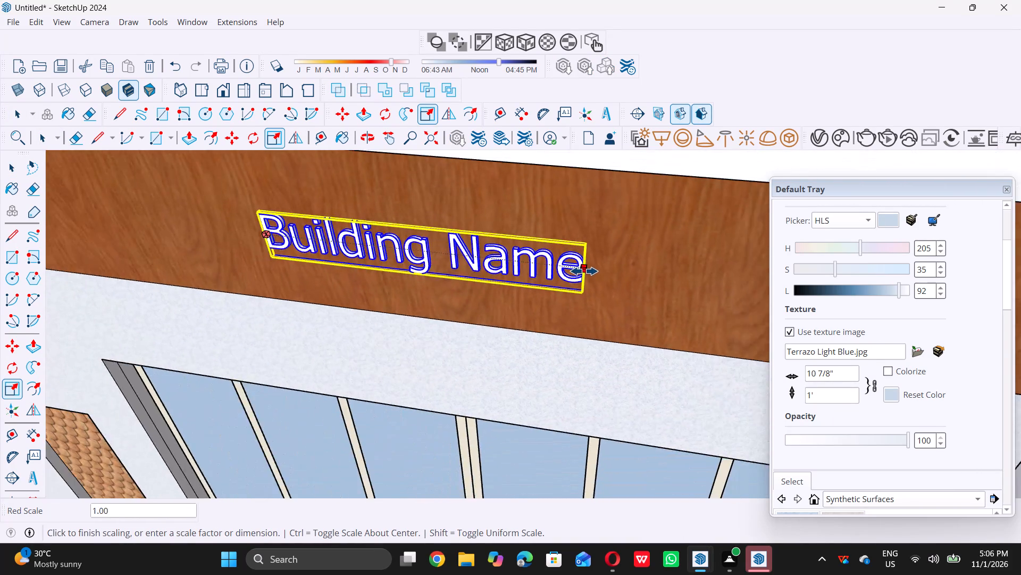
{"action": "scroll", "coordinate": [584, 271], "scroll_direction": "down", "scroll_amount": 9}
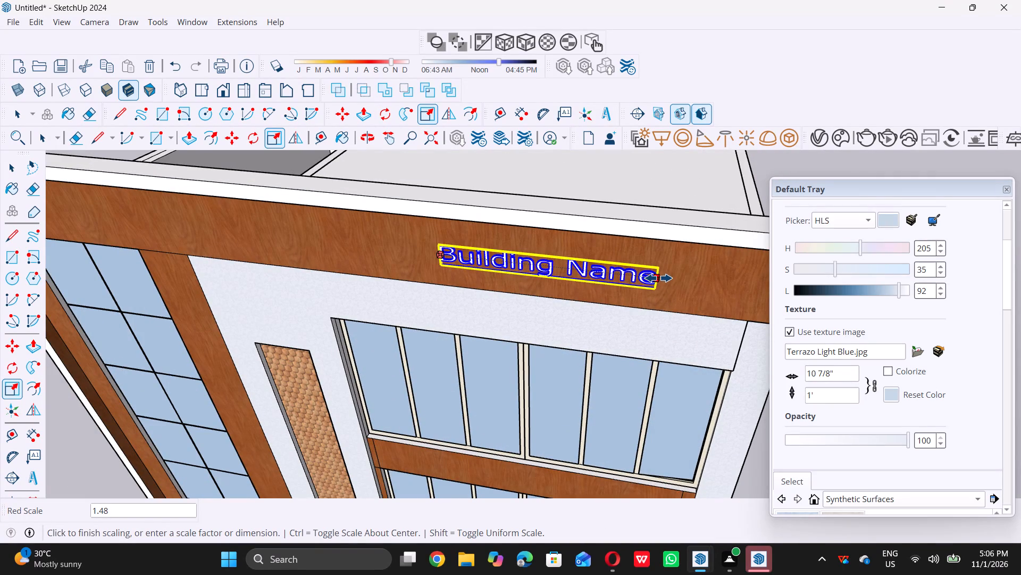
{"action": "double_click", "coordinate": [677, 280]}
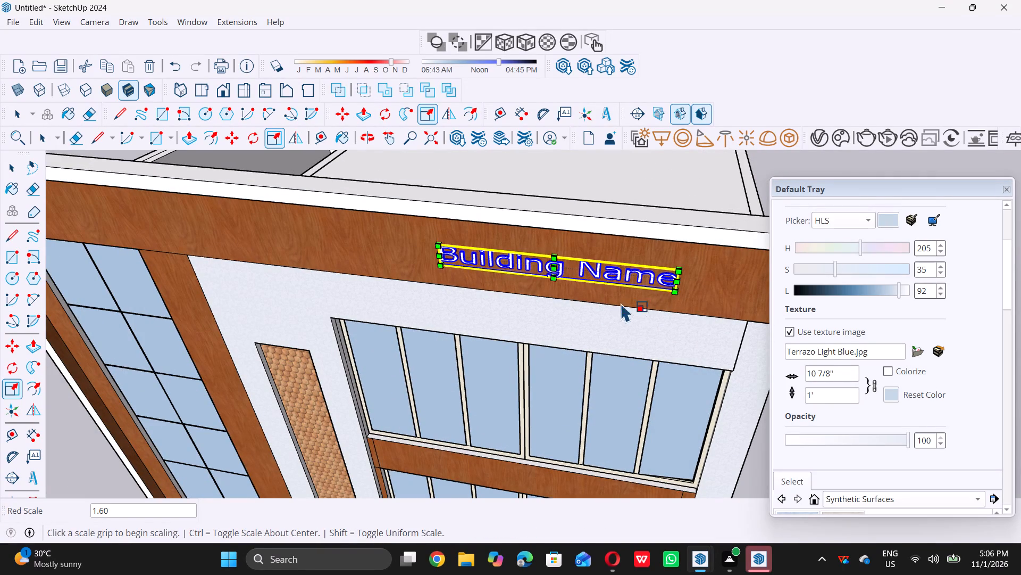
Stretch the "Building Name" 3D text along the red axis from its "Building" end to a scale of about 1.50.
{"action": "scroll", "coordinate": [475, 276], "scroll_direction": "up", "scroll_amount": 5}
{"action": "scroll", "coordinate": [416, 237], "scroll_direction": "up", "scroll_amount": 14}
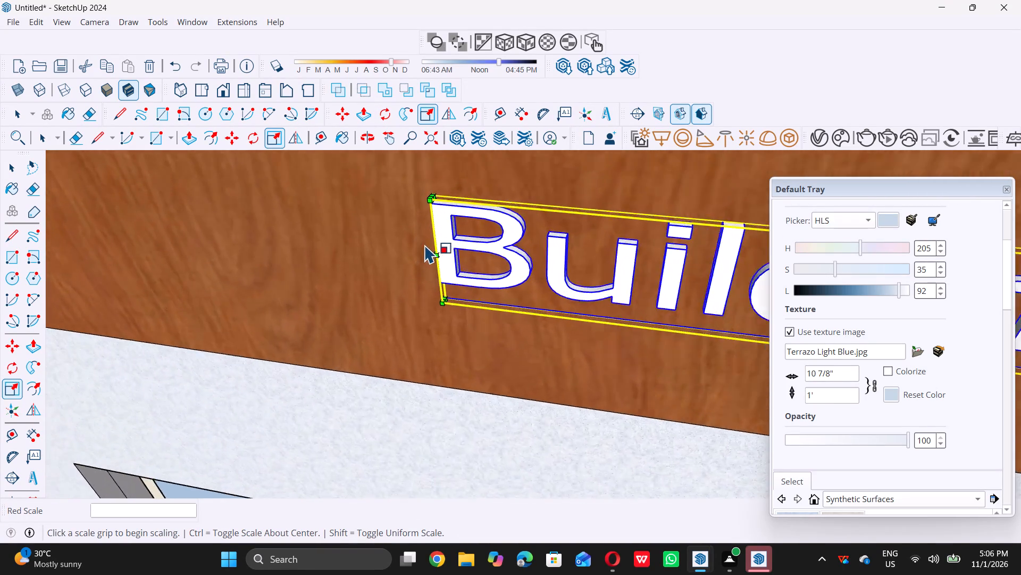
{"action": "scroll", "coordinate": [425, 244], "scroll_direction": "up", "scroll_amount": 9}
{"action": "middle_click_drag", "start_coordinate": [426, 251], "coordinate": [470, 251]}
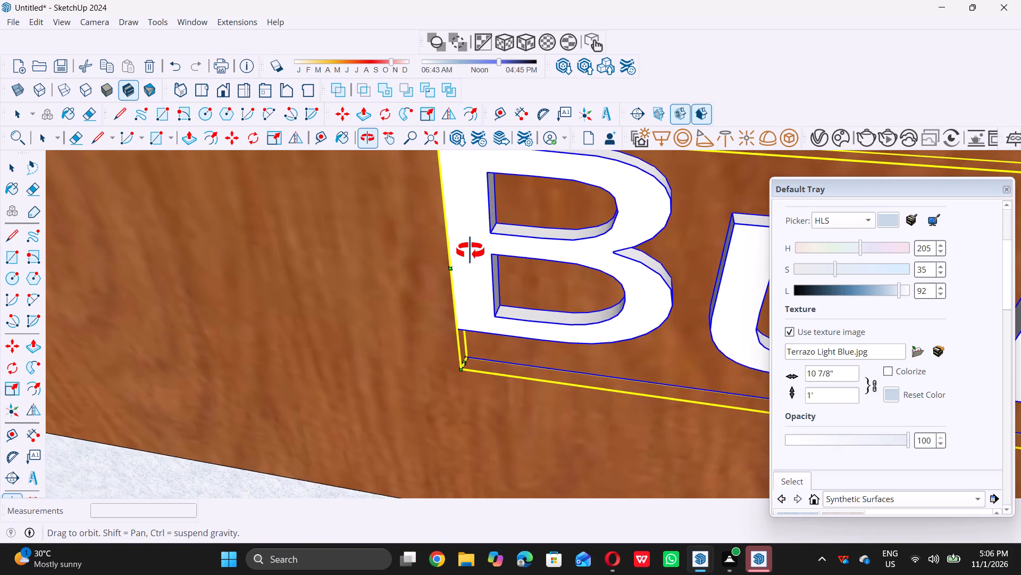
{"action": "middle_click_drag", "start_coordinate": [470, 251], "coordinate": [481, 254]}
{"action": "scroll", "coordinate": [448, 278], "scroll_direction": "up", "scroll_amount": 5}
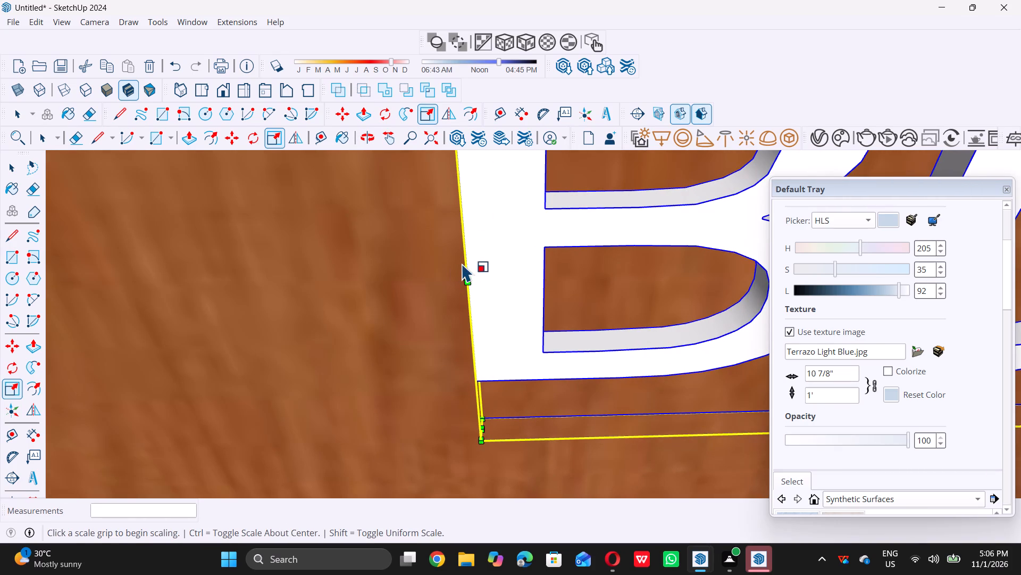
{"action": "middle_click_drag", "start_coordinate": [441, 272], "coordinate": [476, 269]}
{"action": "scroll", "coordinate": [457, 269], "scroll_direction": "up", "scroll_amount": 2}
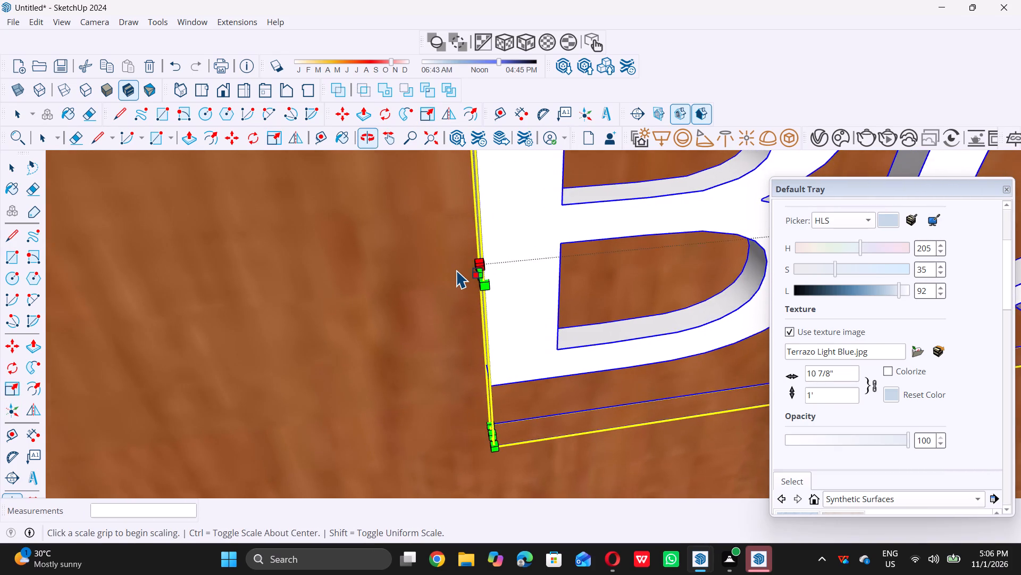
{"action": "scroll", "coordinate": [457, 269], "scroll_direction": "up", "scroll_amount": 3}
{"action": "triple_click", "coordinate": [497, 280]}
{"action": "scroll", "coordinate": [493, 276], "scroll_direction": "down", "scroll_amount": 9}
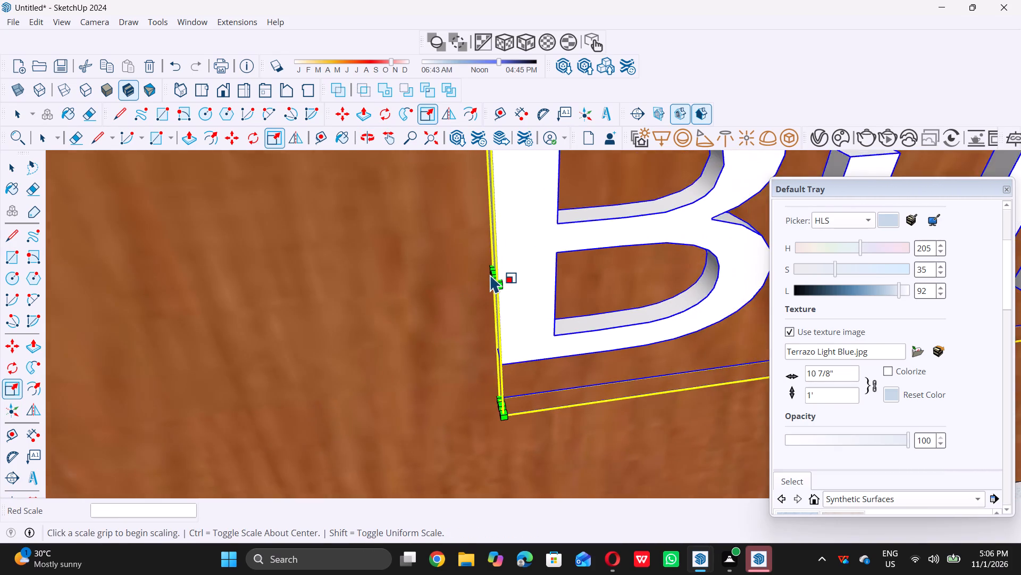
{"action": "scroll", "coordinate": [490, 274], "scroll_direction": "down", "scroll_amount": 20}
{"action": "scroll", "coordinate": [490, 274], "scroll_direction": "down", "scroll_amount": 6}
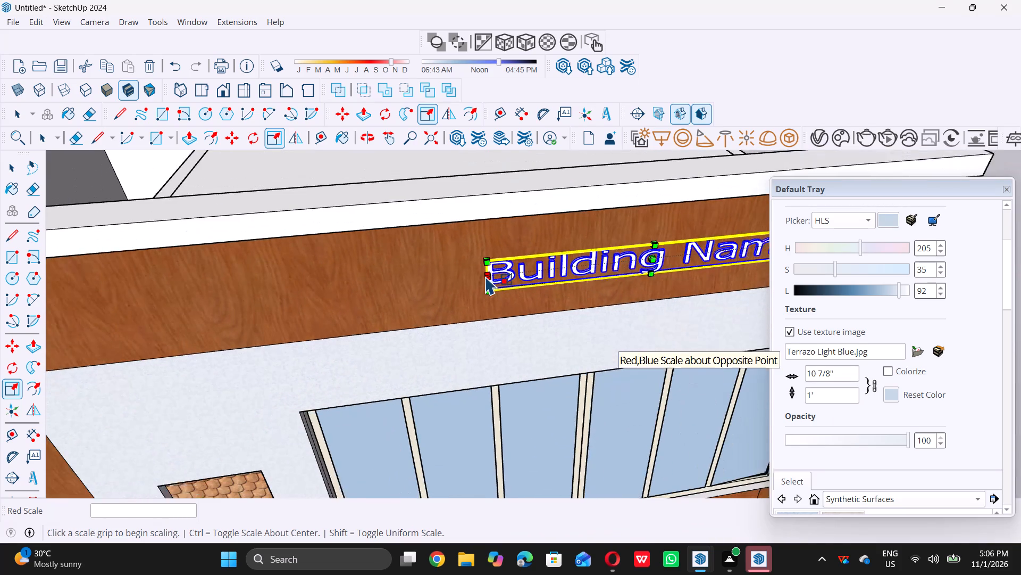
{"action": "scroll", "coordinate": [481, 276], "scroll_direction": "up", "scroll_amount": 6}
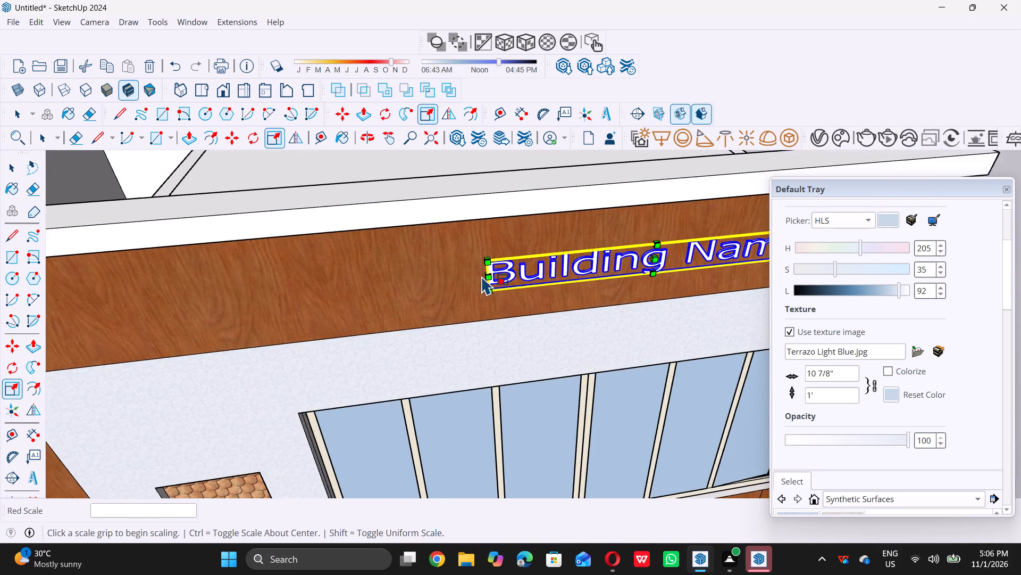
{"action": "scroll", "coordinate": [491, 276], "scroll_direction": "up", "scroll_amount": 12}
{"action": "scroll", "coordinate": [489, 280], "scroll_direction": "up", "scroll_amount": 9}
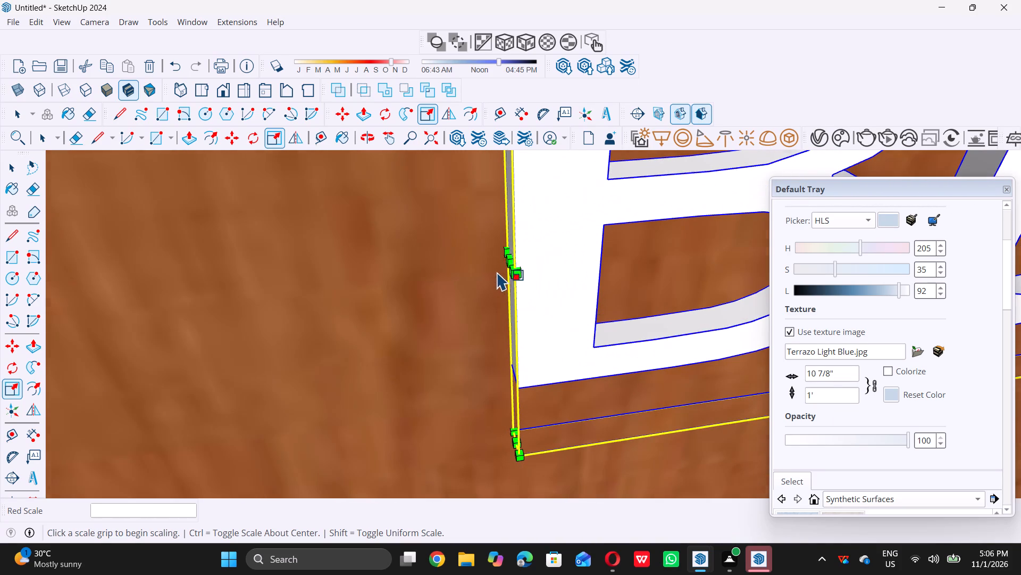
{"action": "double_click", "coordinate": [510, 262]}
{"action": "scroll", "coordinate": [510, 262], "scroll_direction": "down", "scroll_amount": 6}
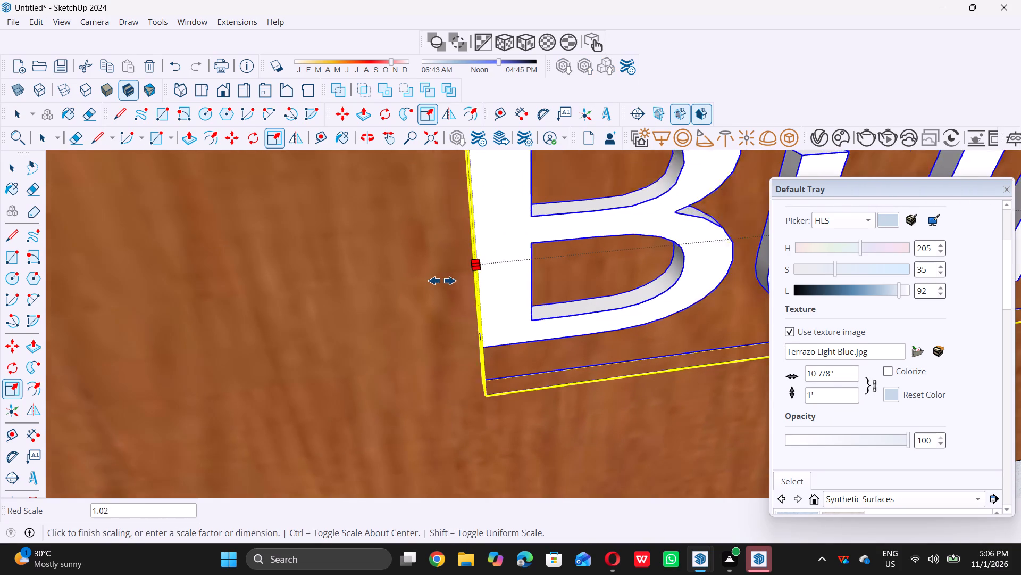
{"action": "scroll", "coordinate": [438, 284], "scroll_direction": "down", "scroll_amount": 20}
{"action": "scroll", "coordinate": [438, 284], "scroll_direction": "down", "scroll_amount": 5}
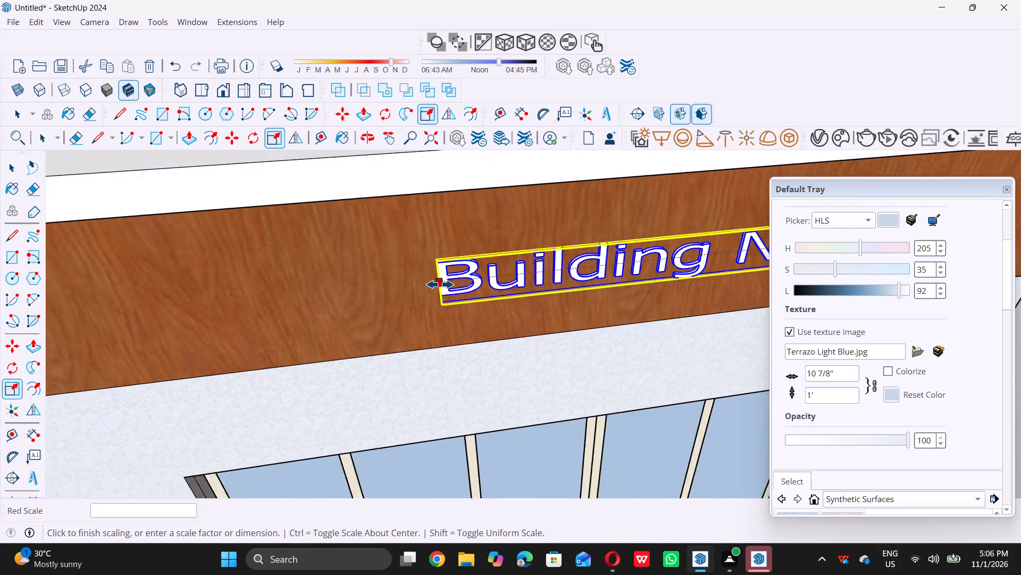
{"action": "scroll", "coordinate": [440, 284], "scroll_direction": "down", "scroll_amount": 5}
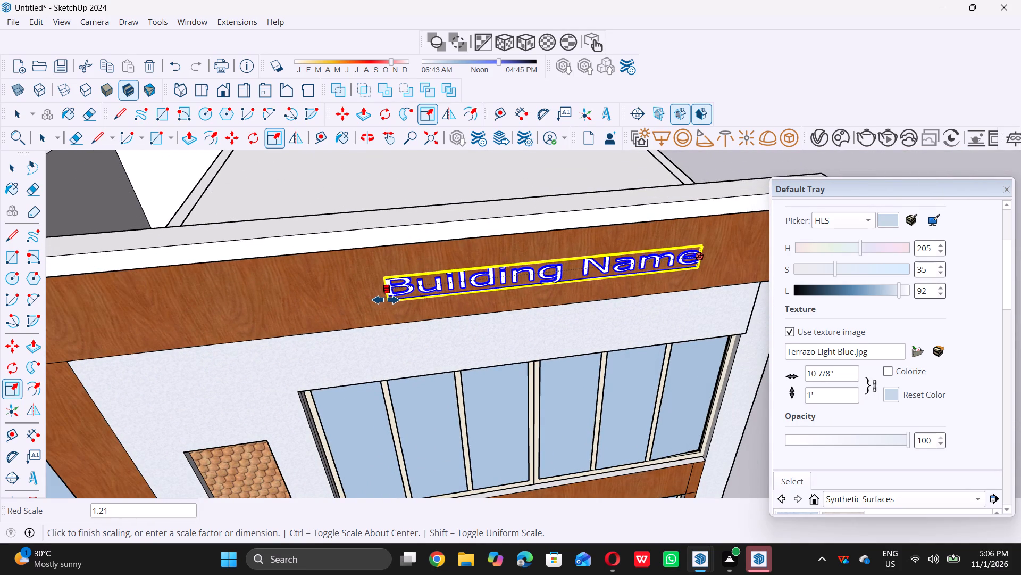
{"action": "left_click", "coordinate": [320, 309]}
Scale the "Building Name" 3D text's height upward from its top edge along its green axis to about 1.12.
{"action": "middle_click_drag", "start_coordinate": [413, 271], "coordinate": [425, 318]}
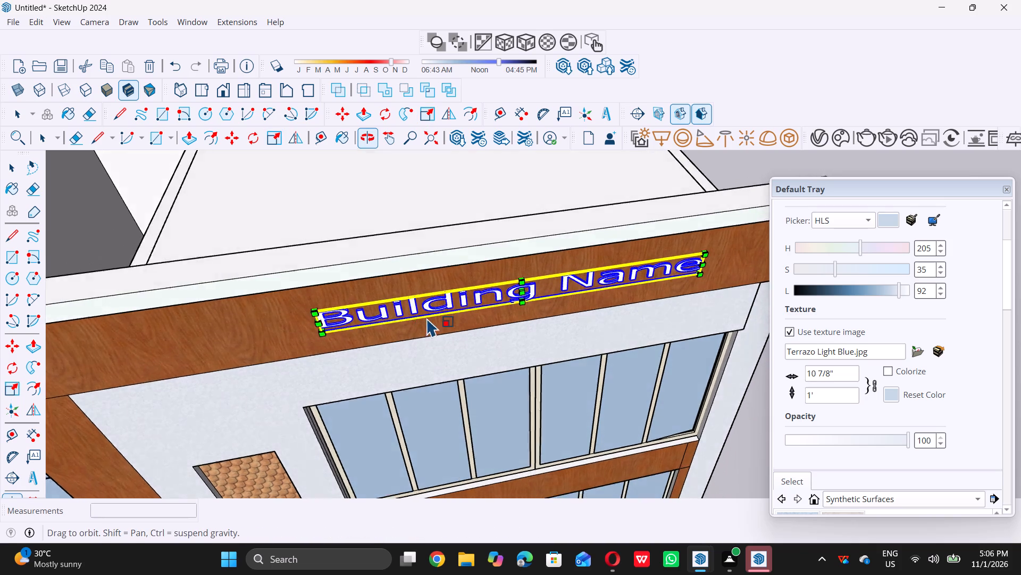
{"action": "scroll", "coordinate": [518, 270], "scroll_direction": "up", "scroll_amount": 5}
{"action": "scroll", "coordinate": [525, 293], "scroll_direction": "up", "scroll_amount": 17}
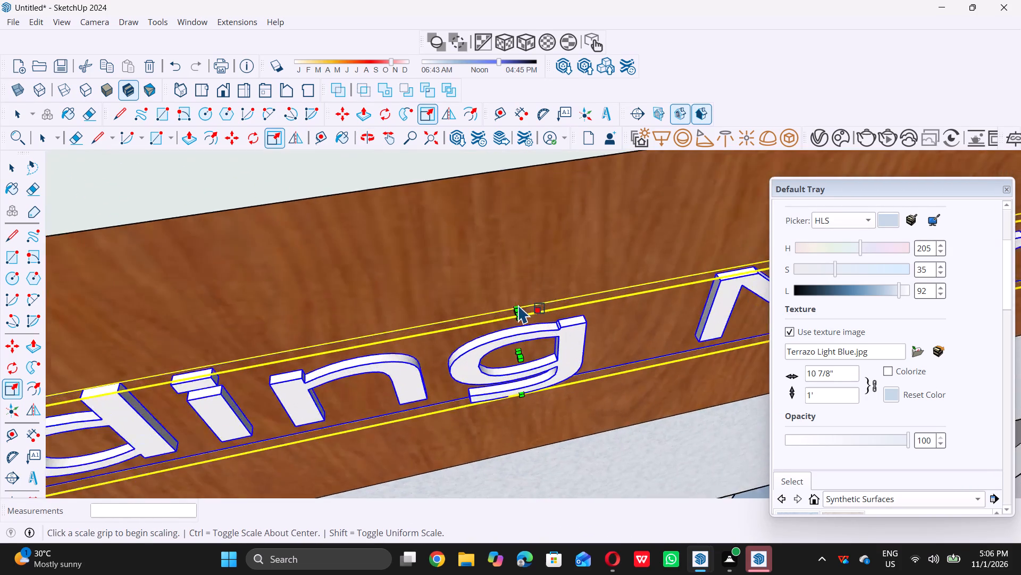
{"action": "scroll", "coordinate": [518, 305], "scroll_direction": "up", "scroll_amount": 13}
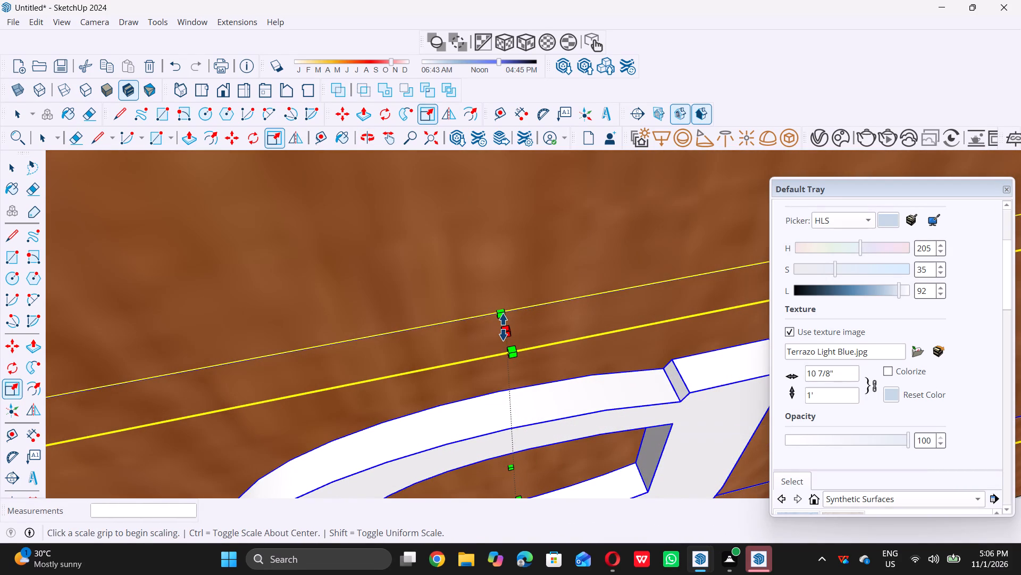
{"action": "left_click", "coordinate": [503, 327]}
{"action": "left_click", "coordinate": [499, 272]}
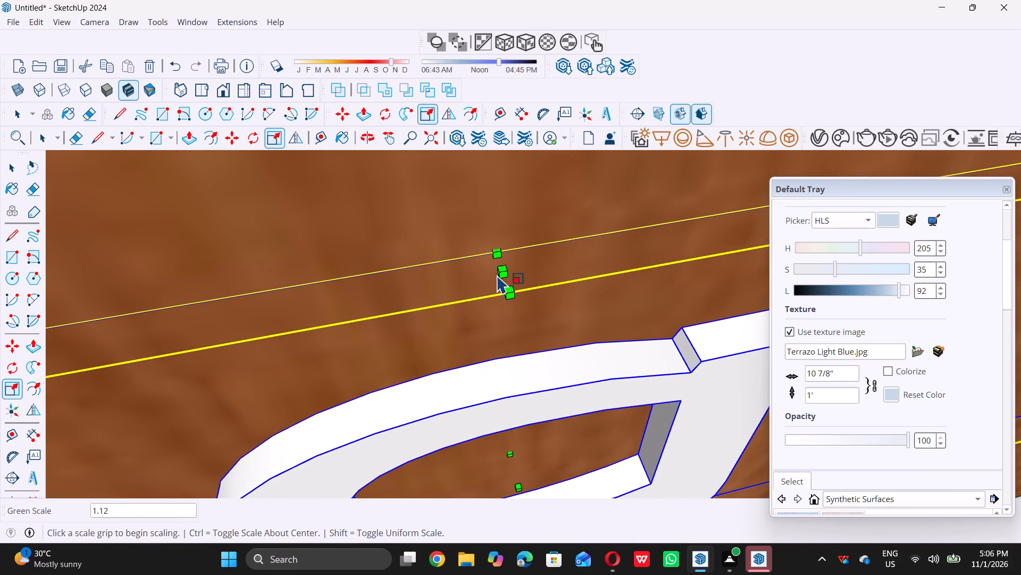
Thicken the "Building Name" 3D text outward from the wooden band by scaling its blue axis to 4.00.
{"action": "scroll", "coordinate": [497, 276], "scroll_direction": "down", "scroll_amount": 20}
{"action": "scroll", "coordinate": [497, 276], "scroll_direction": "down", "scroll_amount": 7}
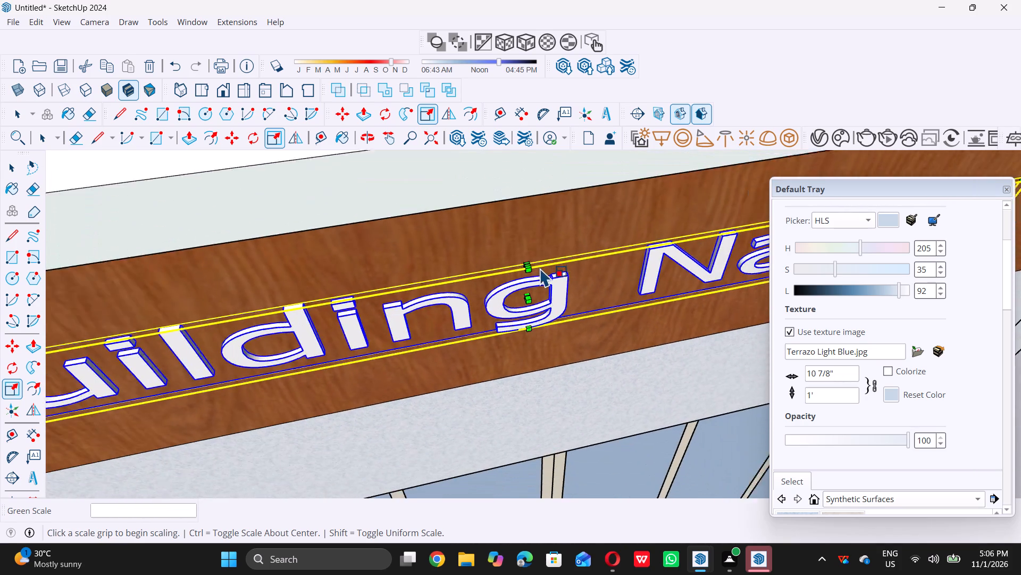
{"action": "scroll", "coordinate": [540, 268], "scroll_direction": "down", "scroll_amount": 15}
{"action": "middle_click_drag", "start_coordinate": [465, 318], "coordinate": [537, 317]}
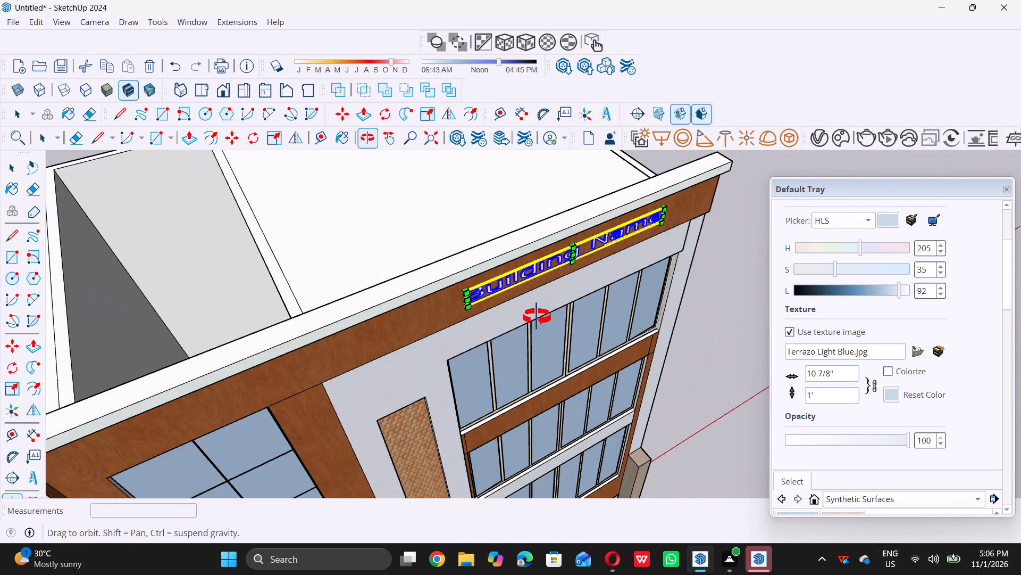
{"action": "middle_click_drag", "start_coordinate": [537, 317], "coordinate": [577, 324]}
{"action": "scroll", "coordinate": [578, 285], "scroll_direction": "up", "scroll_amount": 11}
{"action": "scroll", "coordinate": [582, 220], "scroll_direction": "up", "scroll_amount": 4}
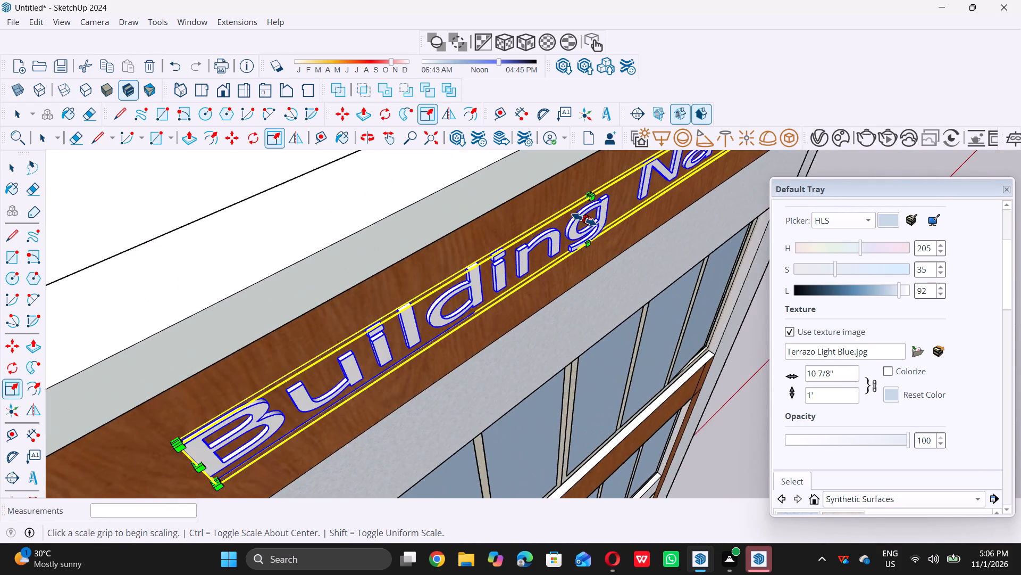
{"action": "scroll", "coordinate": [584, 219], "scroll_direction": "up", "scroll_amount": 14}
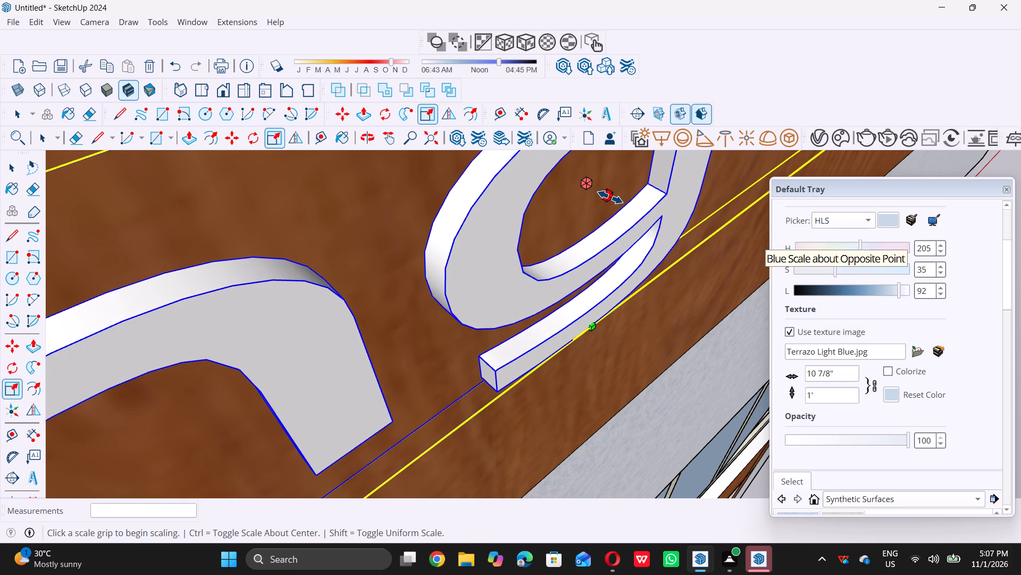
{"action": "double_click", "coordinate": [610, 197]}
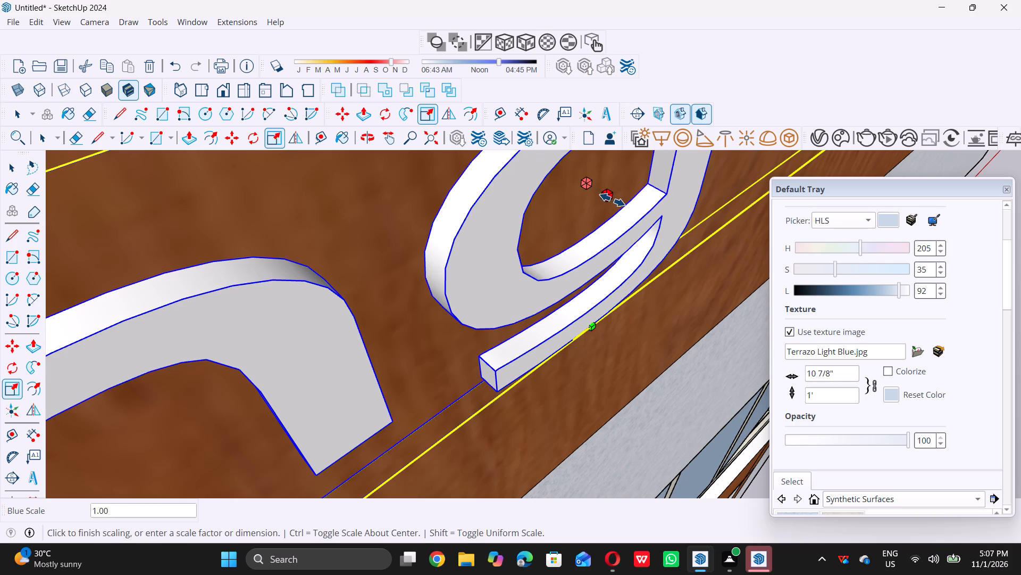
{"action": "double_click", "coordinate": [613, 198]}
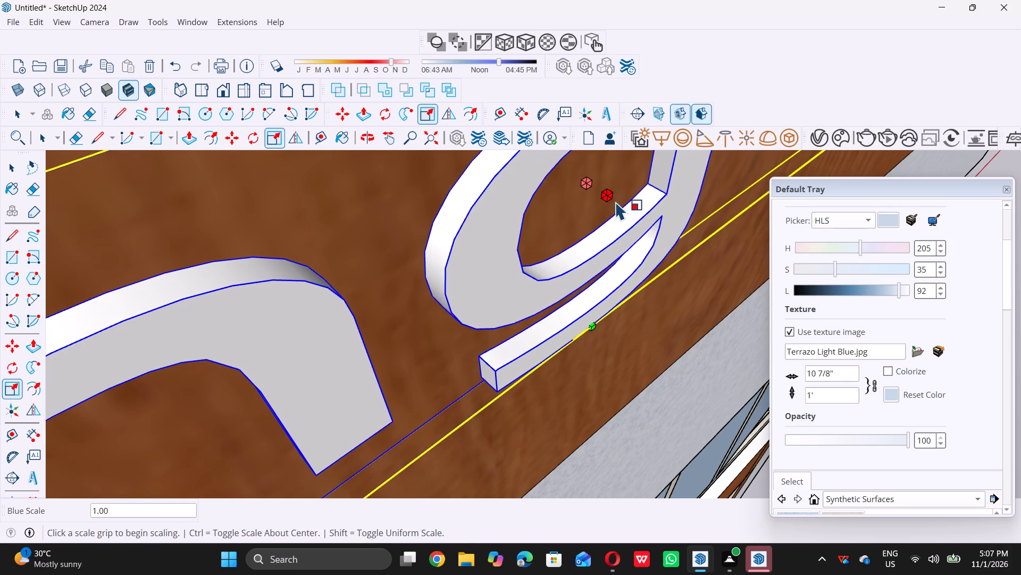
{"action": "left_click", "coordinate": [610, 198]}
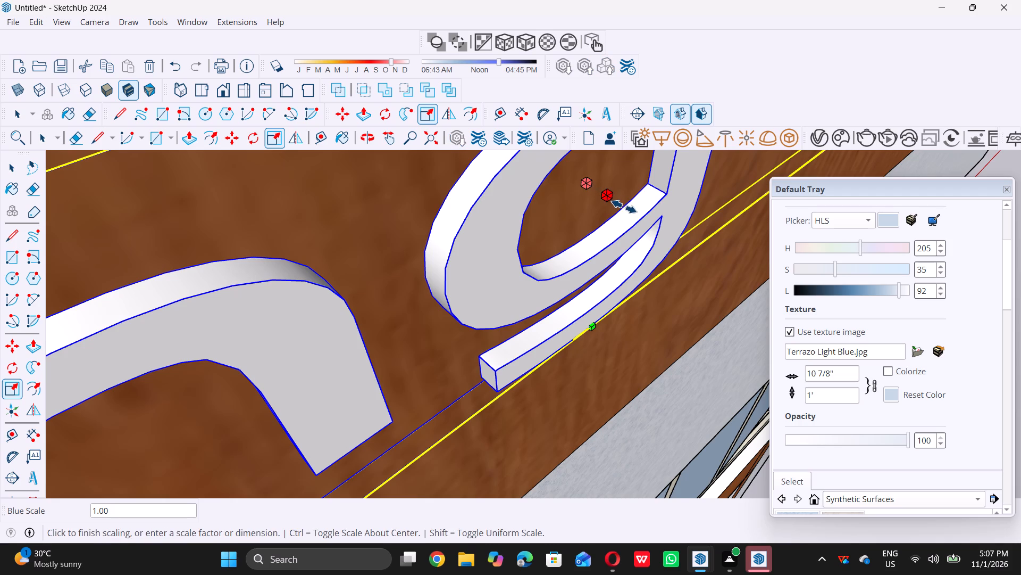
{"action": "scroll", "coordinate": [620, 215], "scroll_direction": "down", "scroll_amount": 13}
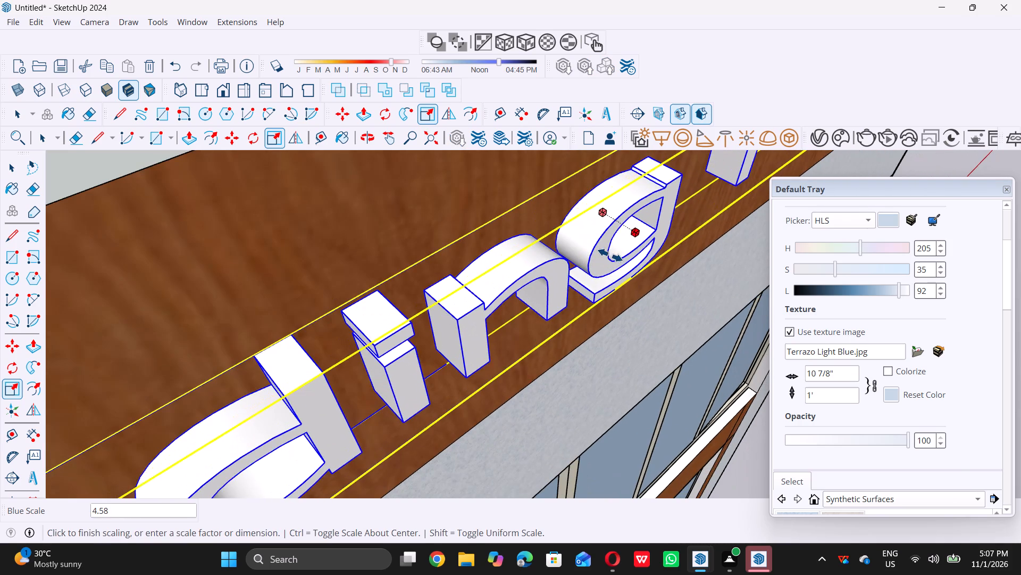
{"action": "double_click", "coordinate": [609, 250]}
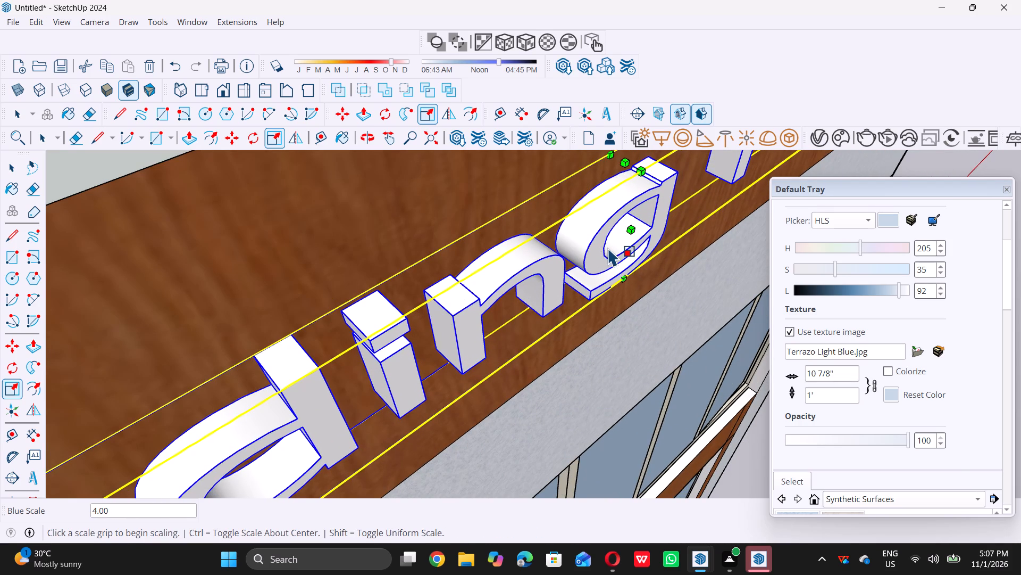
{"action": "key", "text": "space"}
Deselect the lettering and examine its size and placement on the top wooden band against the whole front facade.
{"action": "scroll", "coordinate": [605, 250], "scroll_direction": "down", "scroll_amount": 20}
{"action": "scroll", "coordinate": [605, 250], "scroll_direction": "down", "scroll_amount": 2}
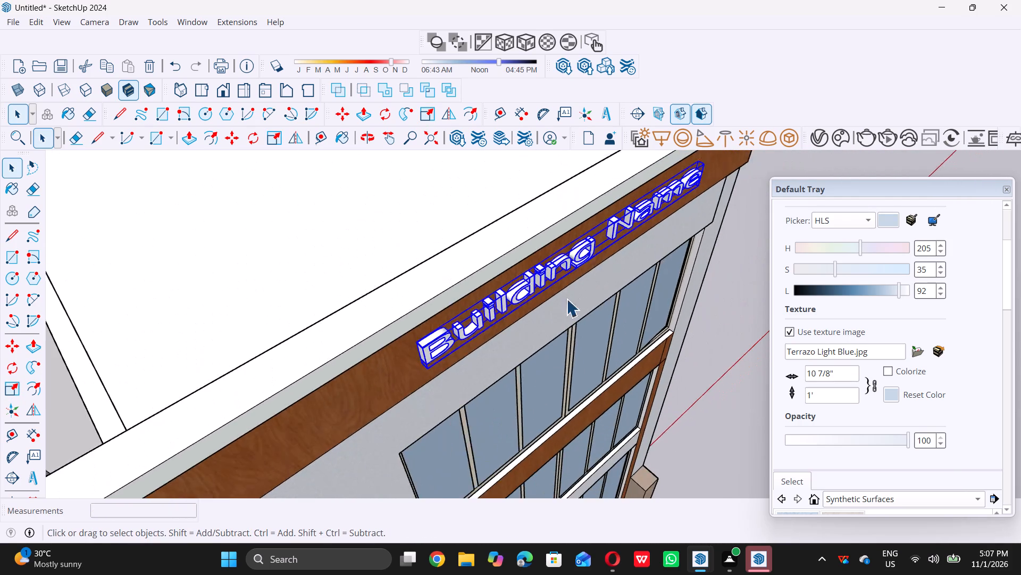
{"action": "scroll", "coordinate": [566, 299], "scroll_direction": "down", "scroll_amount": 2}
{"action": "middle_click_drag", "start_coordinate": [562, 346], "coordinate": [434, 238]}
{"action": "scroll", "coordinate": [436, 240], "scroll_direction": "down", "scroll_amount": 12}
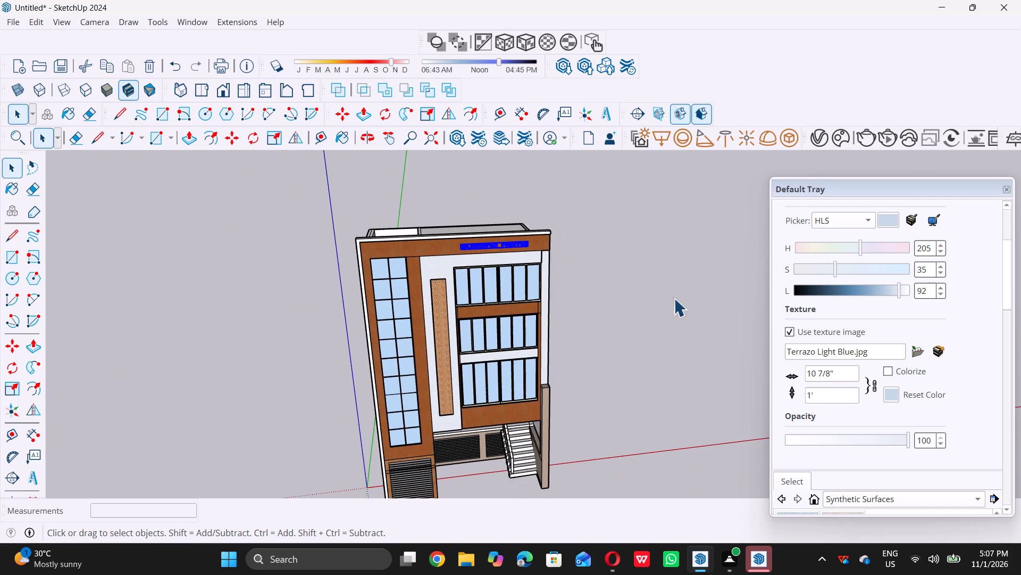
{"action": "left_click", "coordinate": [672, 295]}
{"action": "middle_click_drag", "start_coordinate": [542, 341], "coordinate": [495, 275]}
{"action": "scroll", "coordinate": [492, 236], "scroll_direction": "up", "scroll_amount": 2}
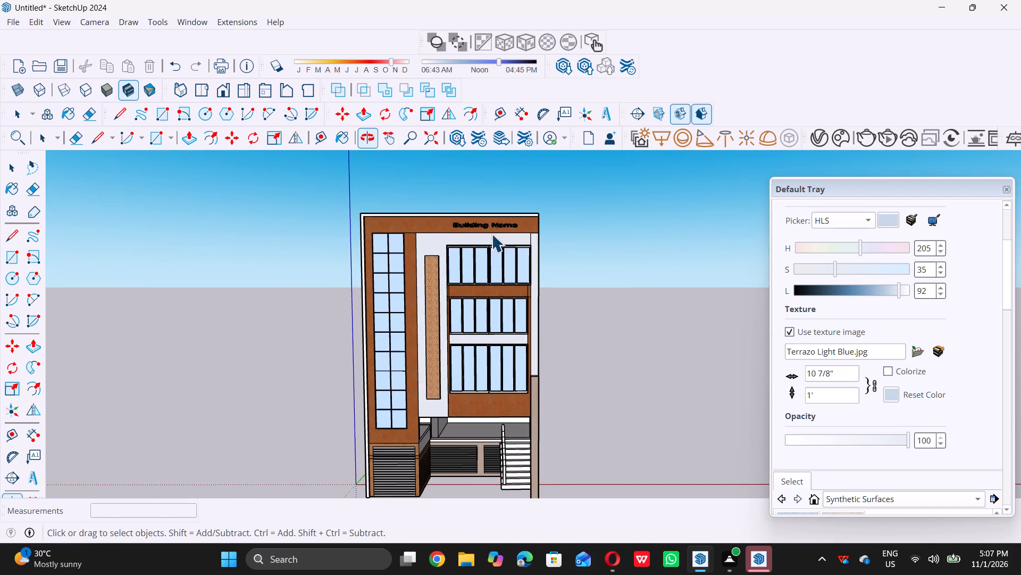
{"action": "scroll", "coordinate": [491, 234], "scroll_direction": "up", "scroll_amount": 13}
{"action": "scroll", "coordinate": [482, 285], "scroll_direction": "down", "scroll_amount": 5}
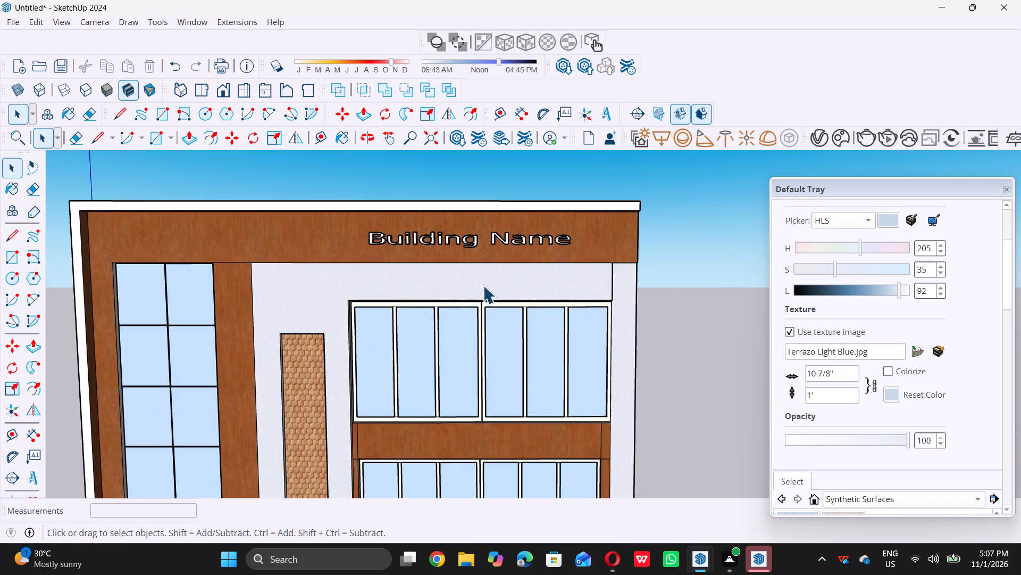
{"action": "scroll", "coordinate": [483, 285], "scroll_direction": "down", "scroll_amount": 16}
{"action": "middle_click_drag", "start_coordinate": [499, 304], "coordinate": [498, 291]}
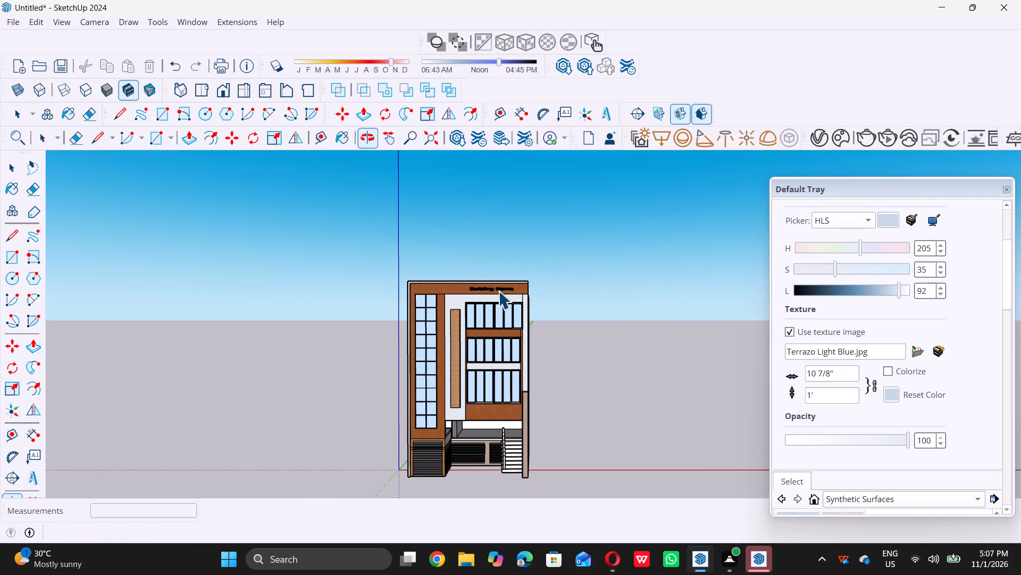
{"action": "scroll", "coordinate": [498, 286], "scroll_direction": "up", "scroll_amount": 17}
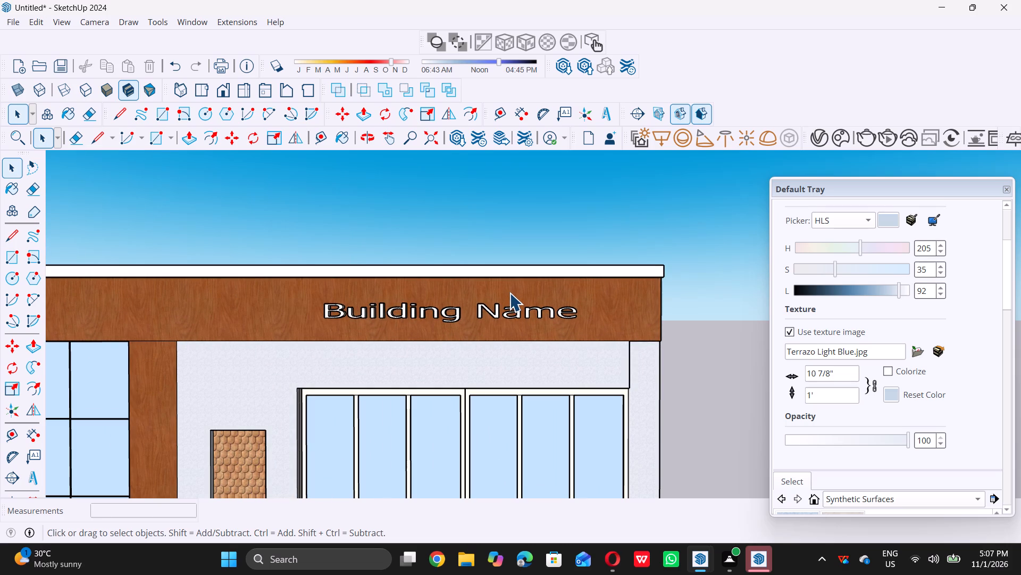
{"action": "scroll", "coordinate": [409, 335], "scroll_direction": "up", "scroll_amount": 6}
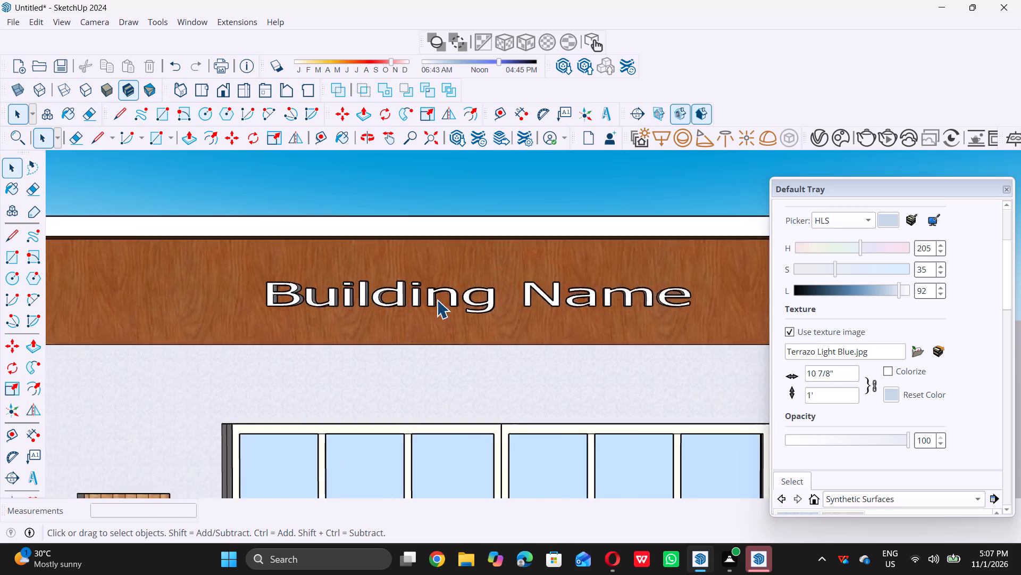
Scale the "Building Name" 3D text's height upward from its top edge along its green axis to about 1.44.
{"action": "scroll", "coordinate": [475, 266], "scroll_direction": "down", "scroll_amount": 6}
{"action": "middle_click_drag", "start_coordinate": [481, 269], "coordinate": [456, 391]}
{"action": "scroll", "coordinate": [459, 300], "scroll_direction": "up", "scroll_amount": 3}
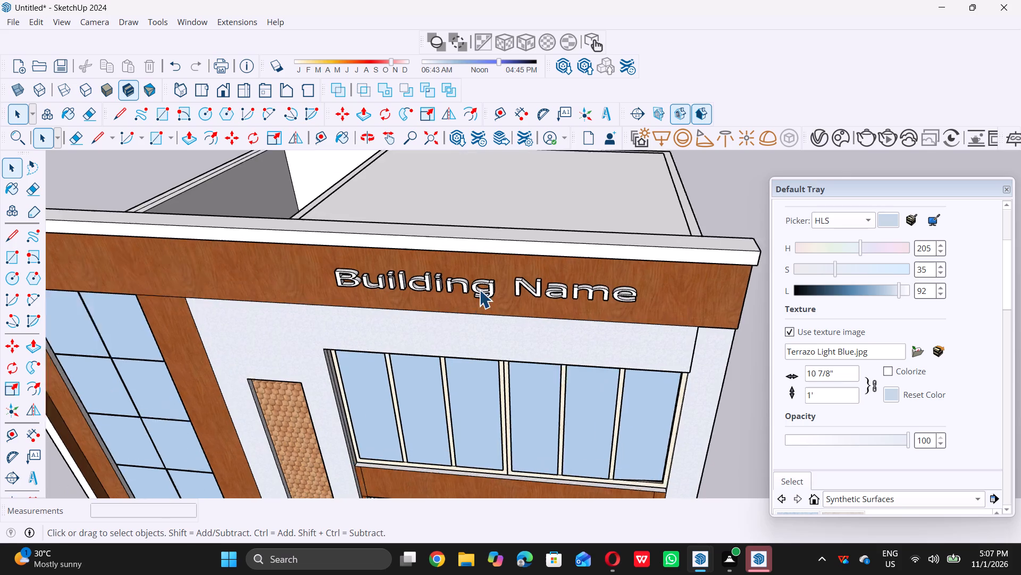
{"action": "scroll", "coordinate": [479, 290], "scroll_direction": "up", "scroll_amount": 7}
{"action": "left_click", "coordinate": [445, 282]}
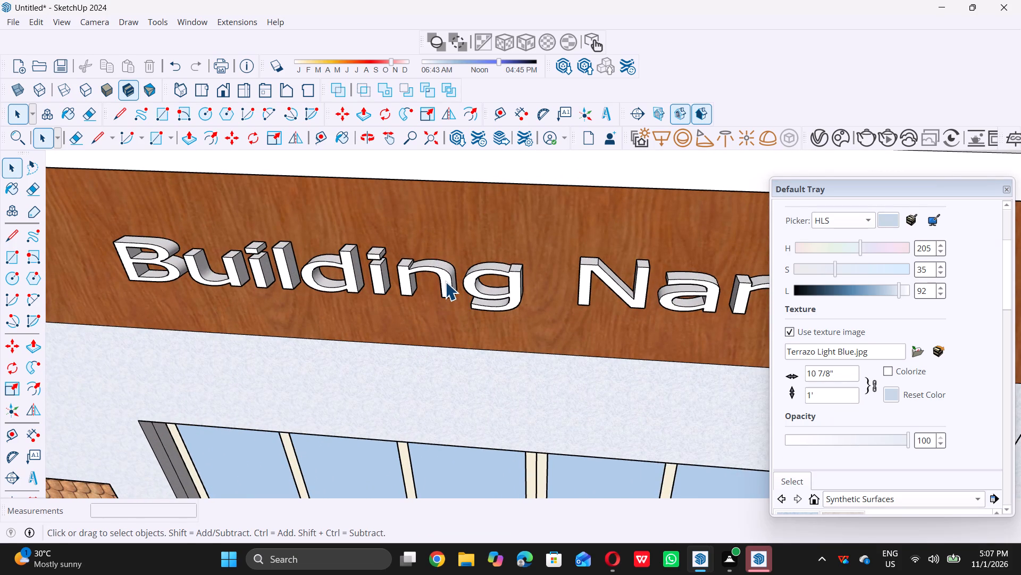
{"action": "key", "text": "s"}
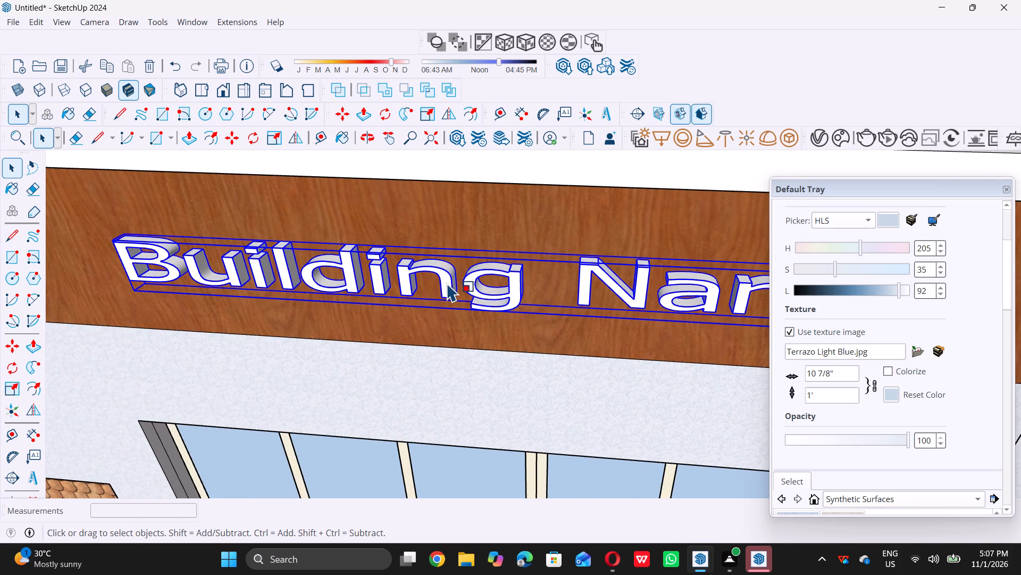
{"action": "scroll", "coordinate": [494, 250], "scroll_direction": "up", "scroll_amount": 9}
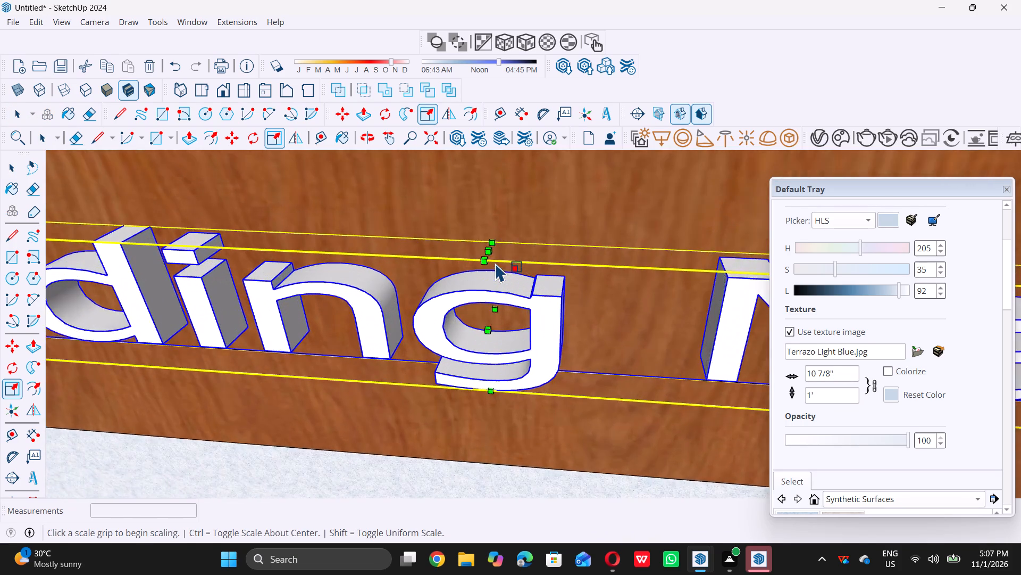
{"action": "scroll", "coordinate": [496, 263], "scroll_direction": "up", "scroll_amount": 4}
{"action": "double_click", "coordinate": [488, 242]}
{"action": "scroll", "coordinate": [488, 242], "scroll_direction": "down", "scroll_amount": 8}
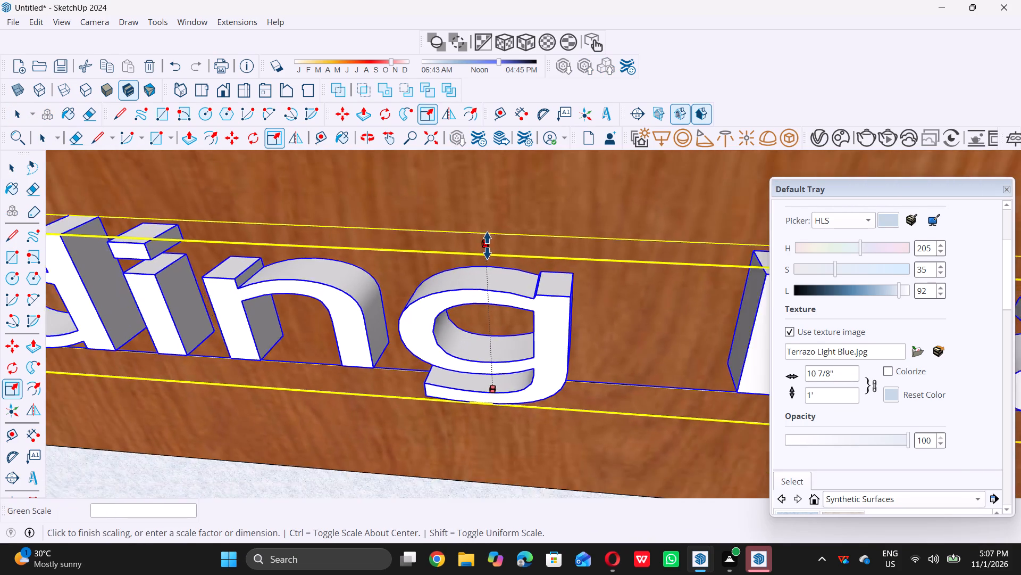
{"action": "scroll", "coordinate": [487, 245], "scroll_direction": "down", "scroll_amount": 19}
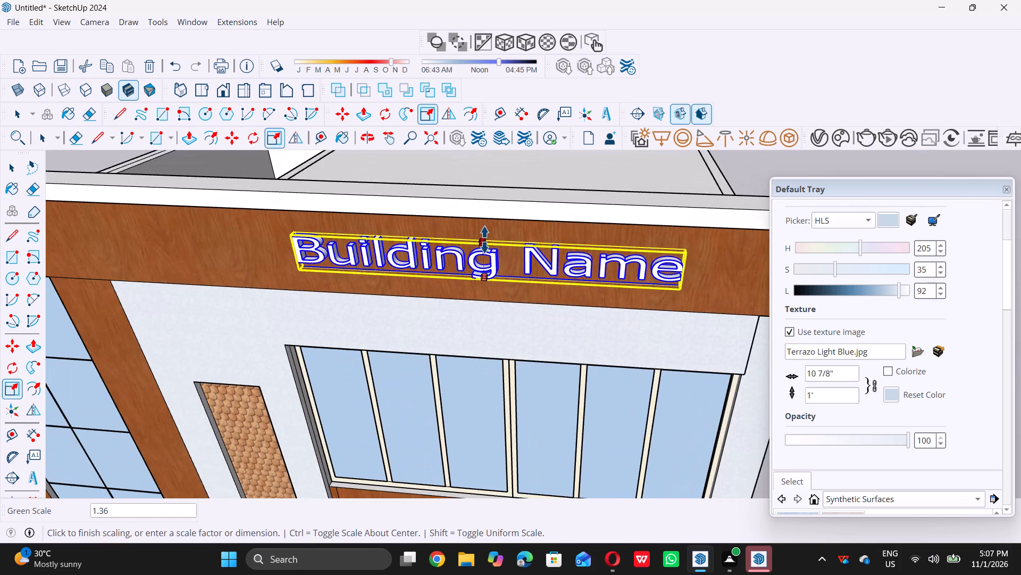
{"action": "left_click", "coordinate": [484, 239]}
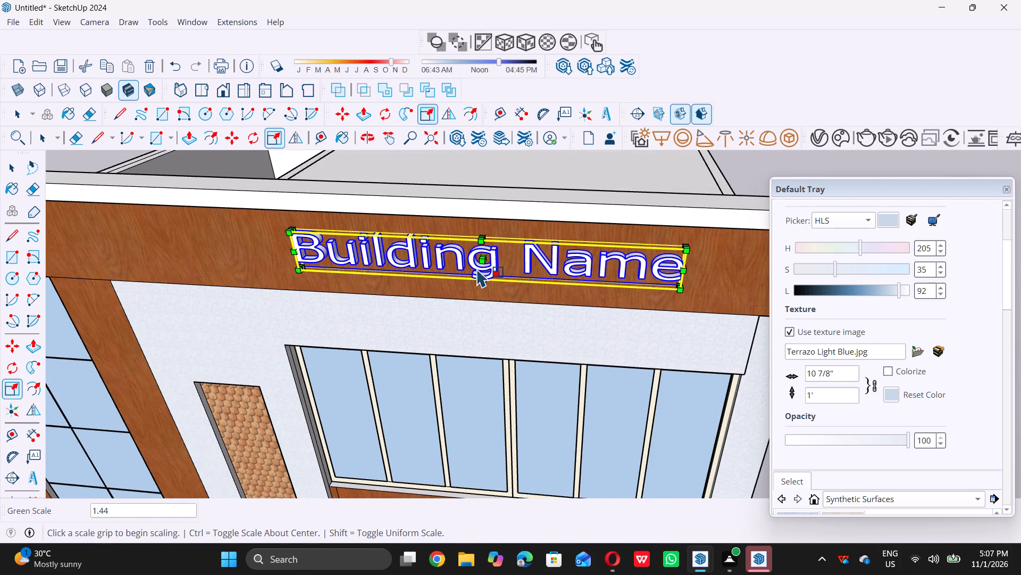
Scale the "Building Name" 3D text's height downward from its bottom edge along its green axis to about 1.29.
{"action": "scroll", "coordinate": [477, 284], "scroll_direction": "up", "scroll_amount": 11}
{"action": "middle_click_drag", "start_coordinate": [496, 315], "coordinate": [489, 250]}
{"action": "scroll", "coordinate": [496, 225], "scroll_direction": "up", "scroll_amount": 4}
{"action": "scroll", "coordinate": [493, 275], "scroll_direction": "down", "scroll_amount": 16}
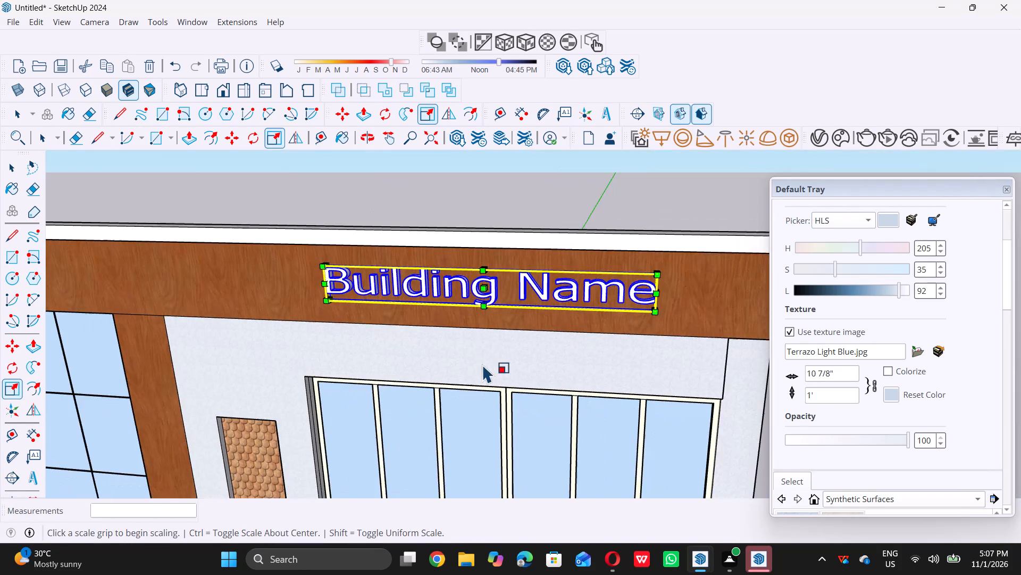
{"action": "middle_click_drag", "start_coordinate": [483, 364], "coordinate": [490, 274]}
{"action": "scroll", "coordinate": [500, 303], "scroll_direction": "up", "scroll_amount": 11}
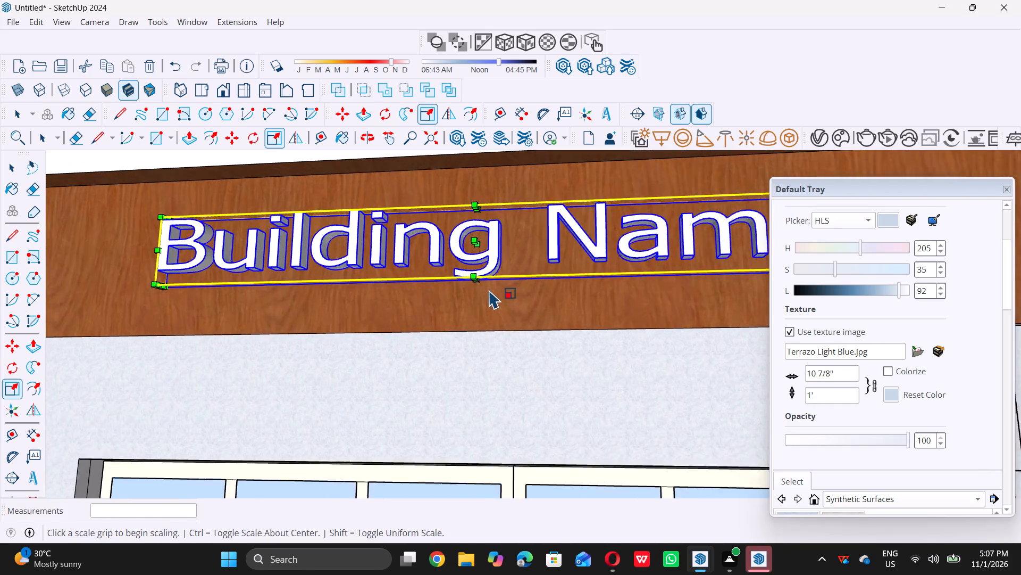
{"action": "scroll", "coordinate": [482, 287], "scroll_direction": "up", "scroll_amount": 12}
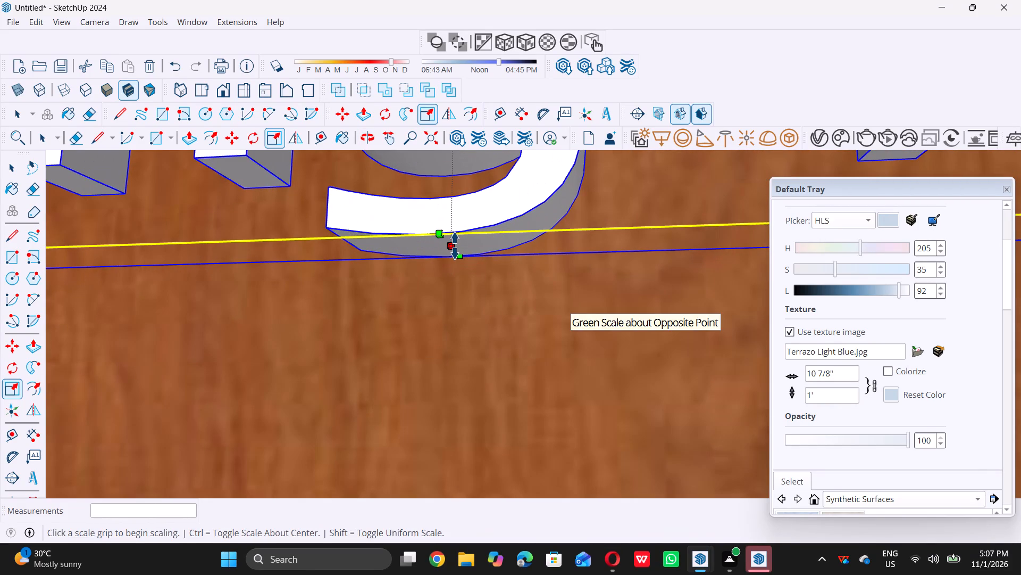
{"action": "left_click", "coordinate": [455, 245]}
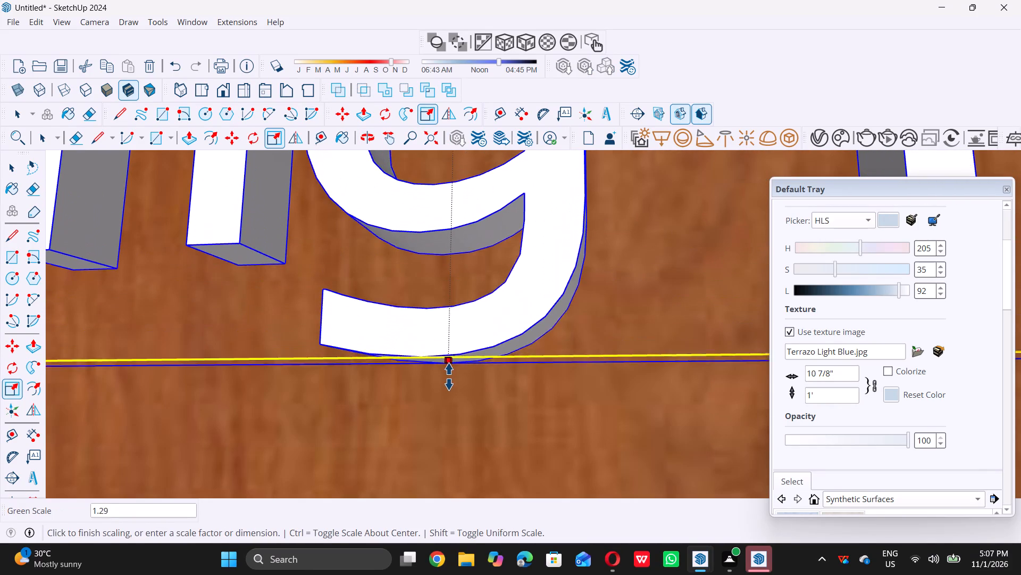
{"action": "triple_click", "coordinate": [449, 377]}
{"action": "key", "text": "space"}
Thicken the "Building Name" 3D text outward from the wooden band by scaling its blue axis to 3.00.
{"action": "scroll", "coordinate": [447, 385], "scroll_direction": "down", "scroll_amount": 10}
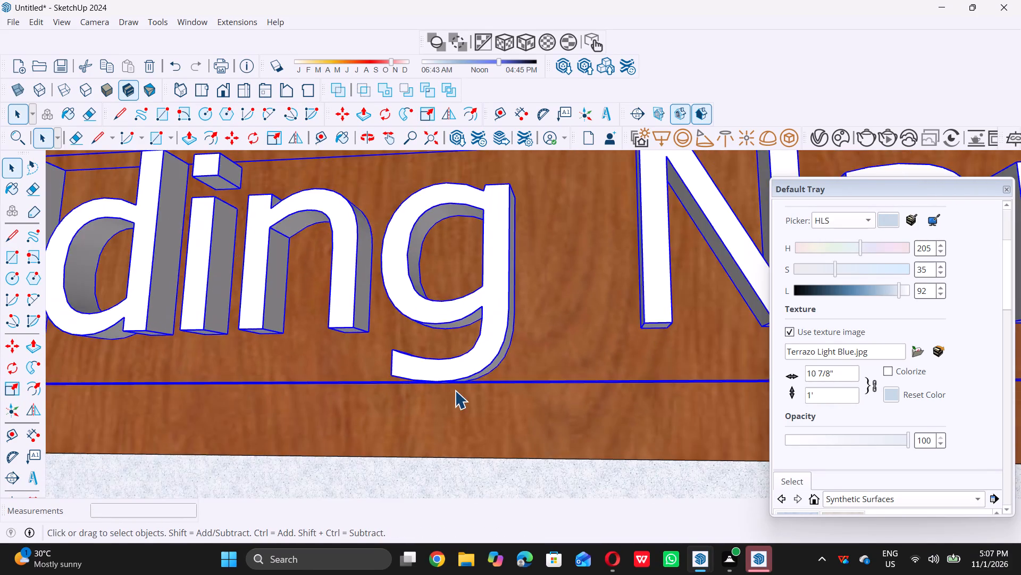
{"action": "scroll", "coordinate": [455, 390], "scroll_direction": "down", "scroll_amount": 15}
{"action": "middle_click_drag", "start_coordinate": [529, 347], "coordinate": [465, 420]}
{"action": "scroll", "coordinate": [493, 350], "scroll_direction": "up", "scroll_amount": 14}
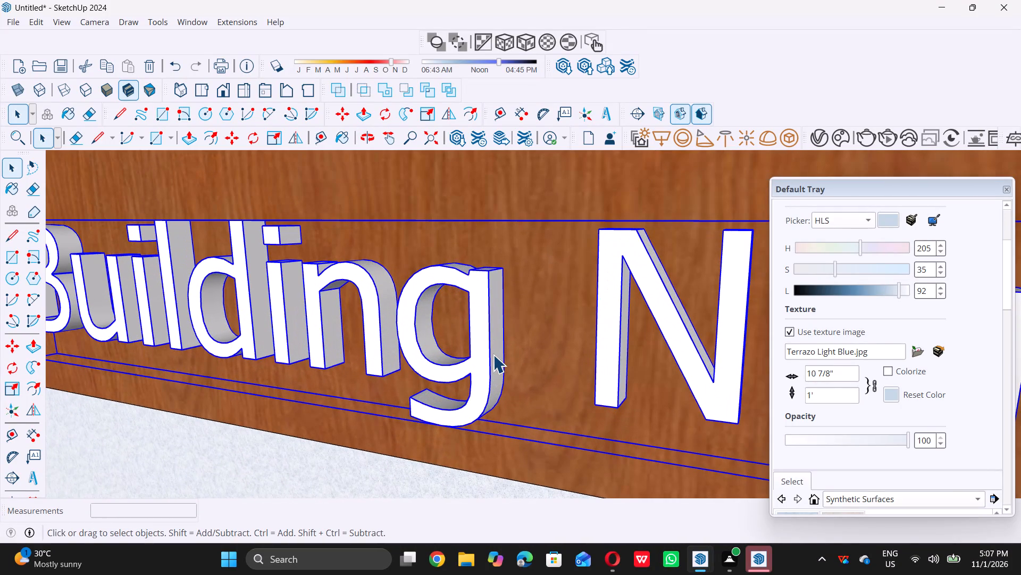
{"action": "key", "text": "s"}
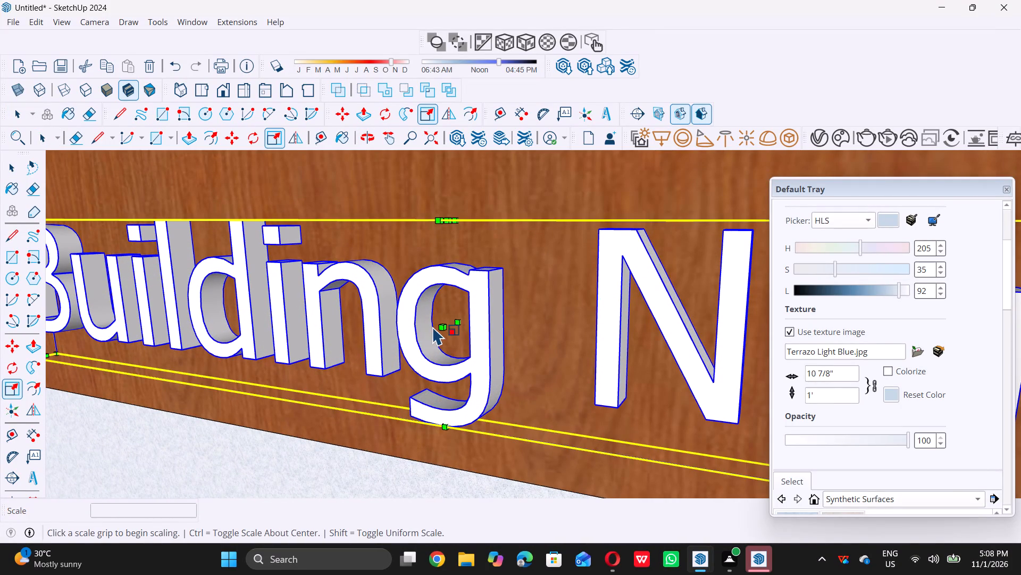
{"action": "left_click", "coordinate": [440, 325]}
{"action": "scroll", "coordinate": [440, 325], "scroll_direction": "down", "scroll_amount": 8}
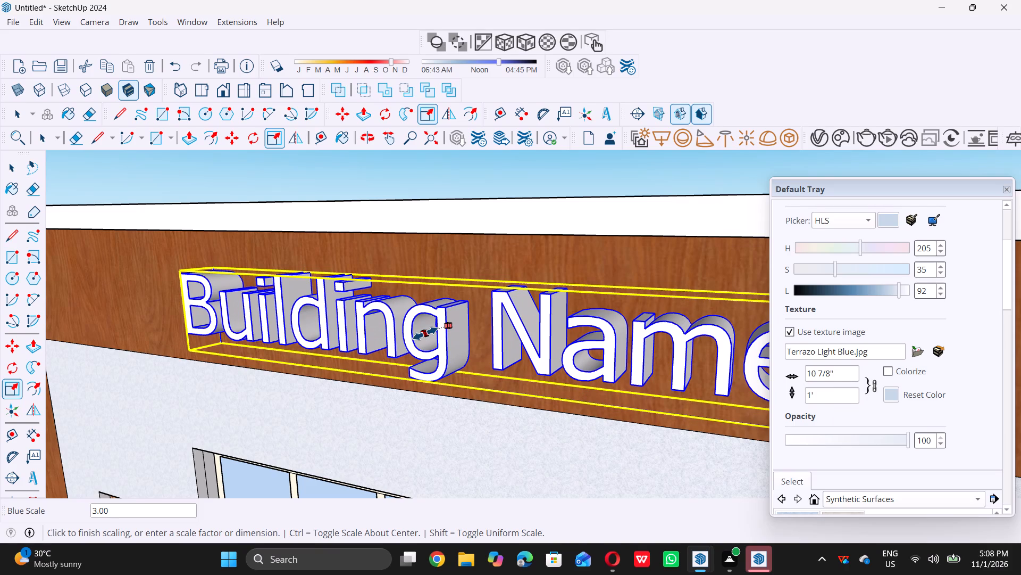
{"action": "left_click", "coordinate": [425, 333]}
{"action": "key", "text": "space"}
Deselect the lettering and examine its proportions and depth on the top wooden band against the whole front facade.
{"action": "scroll", "coordinate": [428, 334], "scroll_direction": "down", "scroll_amount": 16}
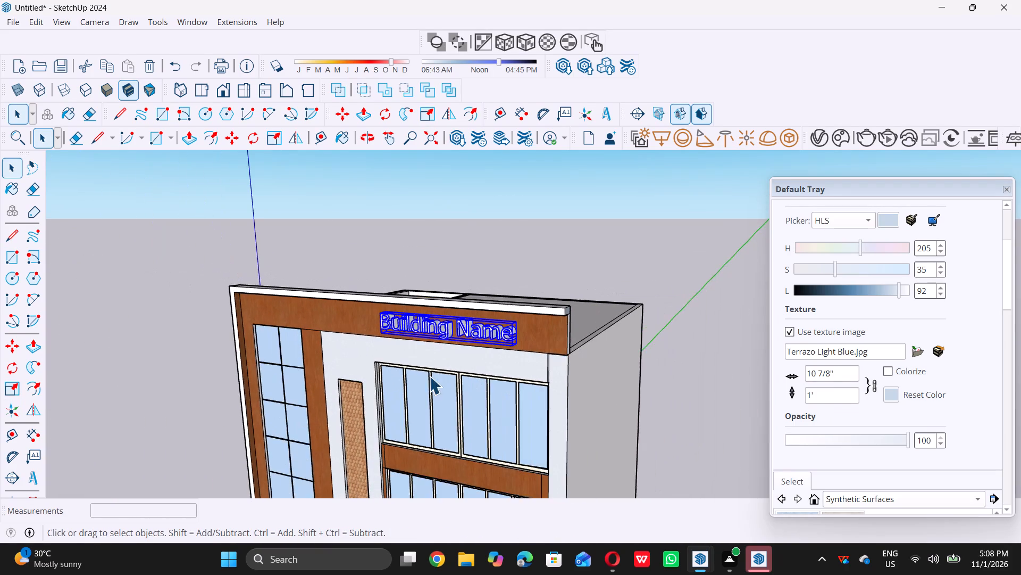
{"action": "middle_click_drag", "start_coordinate": [409, 400], "coordinate": [519, 361]}
{"action": "scroll", "coordinate": [534, 350], "scroll_direction": "down", "scroll_amount": 11}
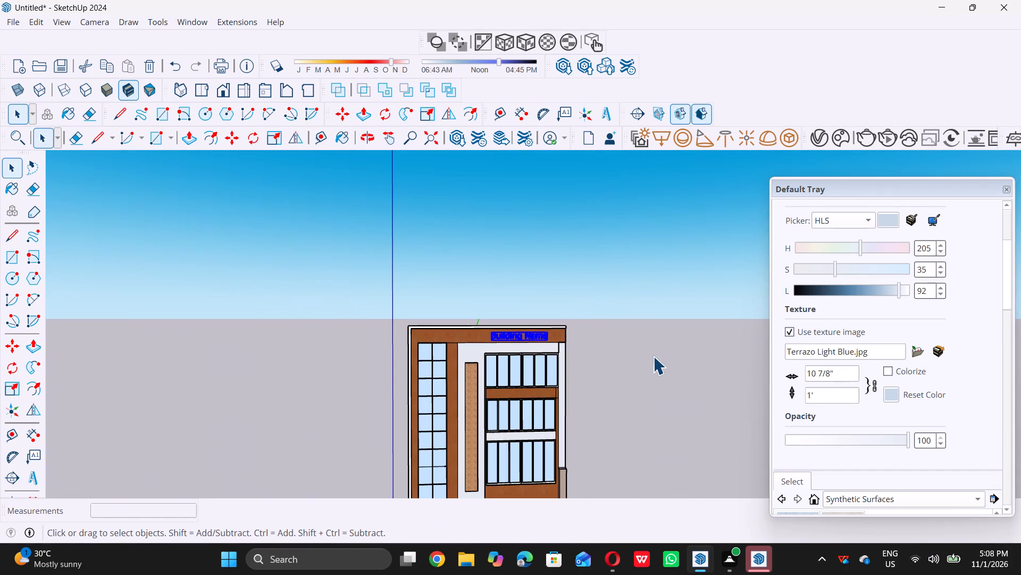
{"action": "double_click", "coordinate": [657, 355]}
{"action": "scroll", "coordinate": [518, 399], "scroll_direction": "up", "scroll_amount": 11}
{"action": "scroll", "coordinate": [514, 354], "scroll_direction": "down", "scroll_amount": 4}
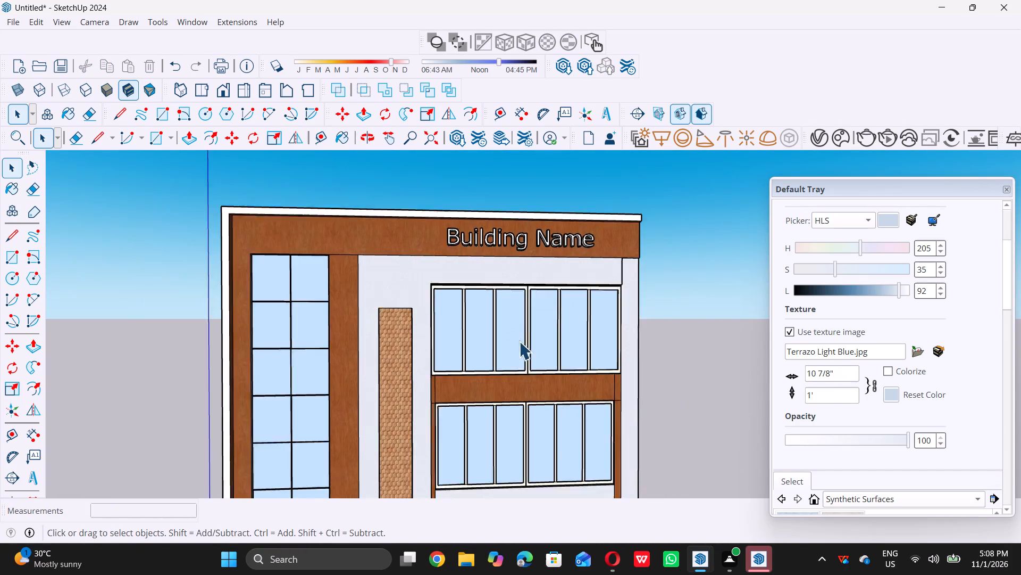
{"action": "scroll", "coordinate": [519, 341], "scroll_direction": "down", "scroll_amount": 5}
{"action": "middle_click_drag", "start_coordinate": [519, 320], "coordinate": [517, 353]}
{"action": "middle_click", "coordinate": [517, 354]}
{"action": "scroll", "coordinate": [516, 344], "scroll_direction": "up", "scroll_amount": 3}
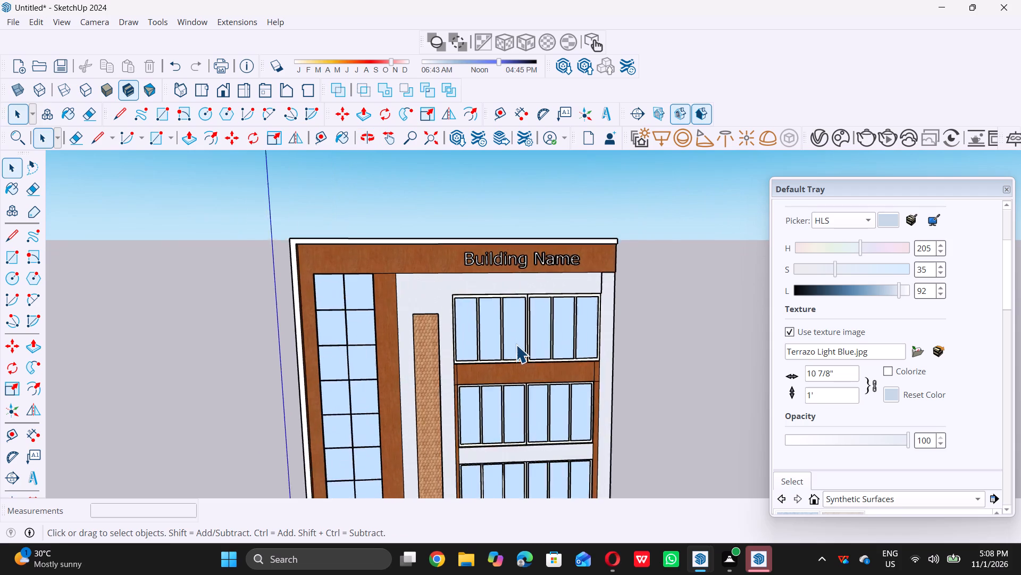
{"action": "scroll", "coordinate": [516, 344], "scroll_direction": "up", "scroll_amount": 4}
{"action": "scroll", "coordinate": [516, 340], "scroll_direction": "down", "scroll_amount": 10}
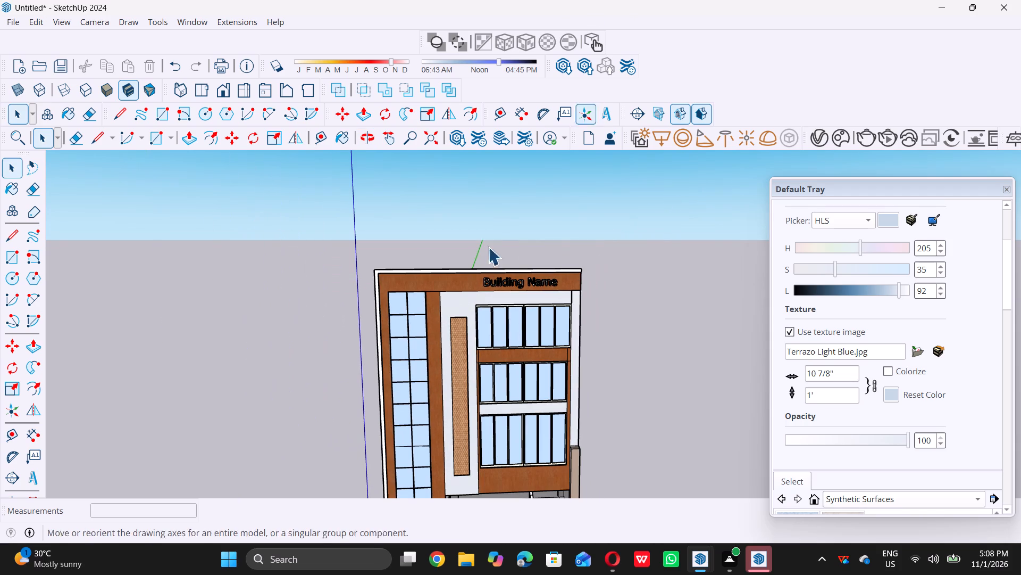
{"action": "scroll", "coordinate": [527, 313], "scroll_direction": "down", "scroll_amount": 5}
{"action": "middle_click_drag", "start_coordinate": [516, 323], "coordinate": [505, 354]}
{"action": "scroll", "coordinate": [501, 348], "scroll_direction": "up", "scroll_amount": 10}
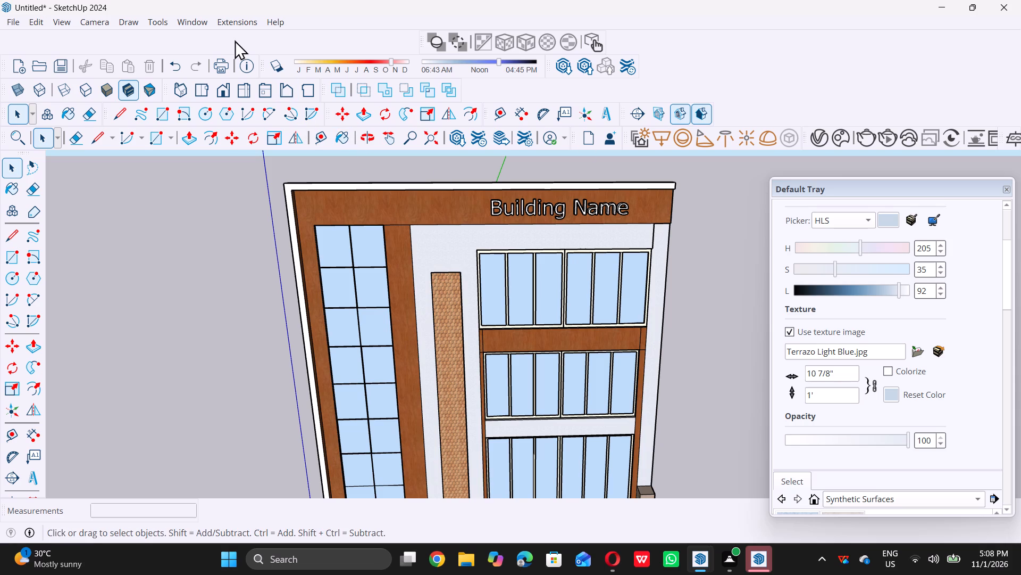
Place "SIGNAGE" as filled Tahoma 3D text, 10" high and extruded 1", near the window-side end of the wooden band below the top-floor windows.
{"action": "double_click", "coordinate": [163, 19]}
{"action": "double_click", "coordinate": [162, 19]}
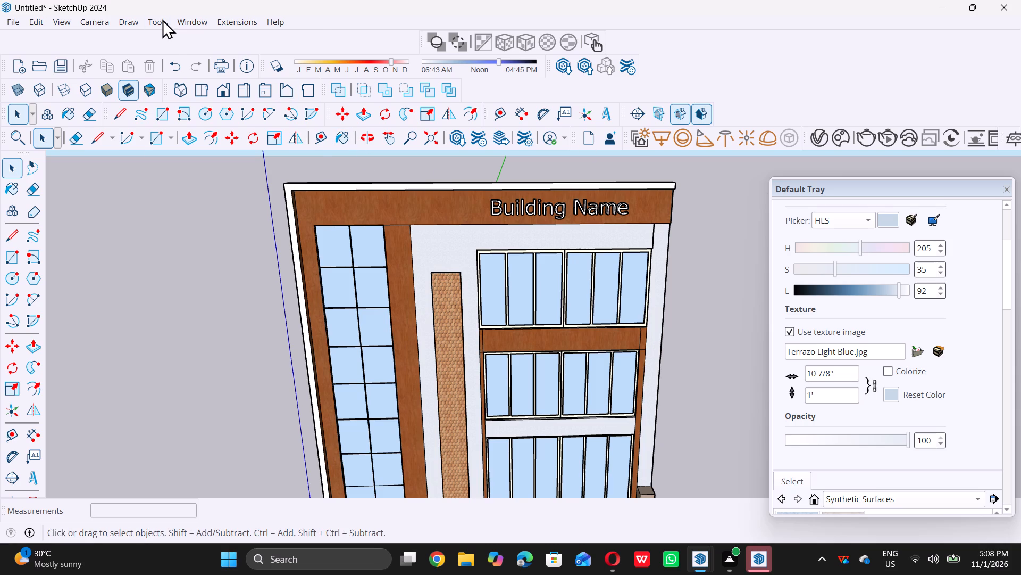
{"action": "left_click", "coordinate": [162, 19]}
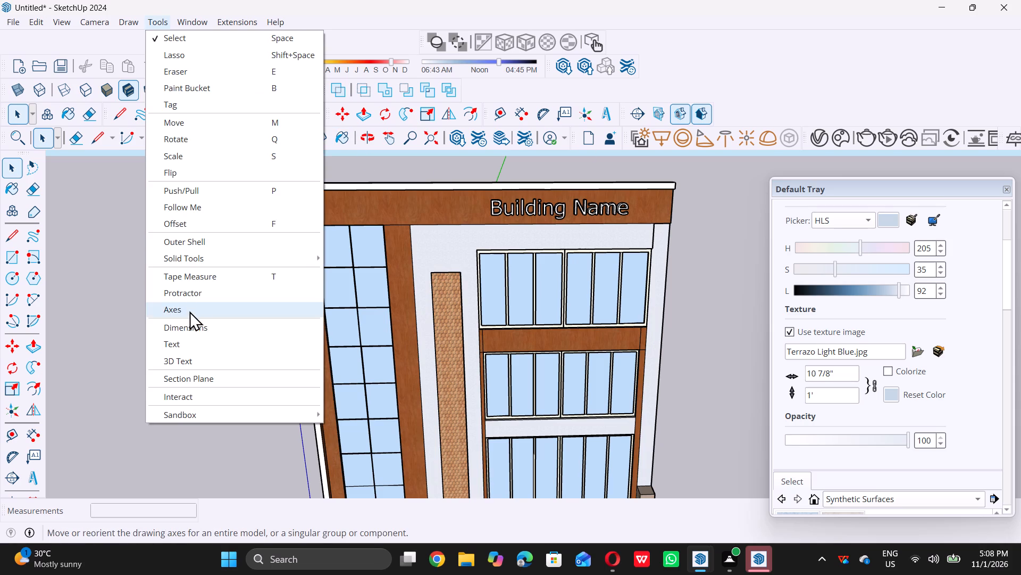
{"action": "left_click", "coordinate": [195, 359]}
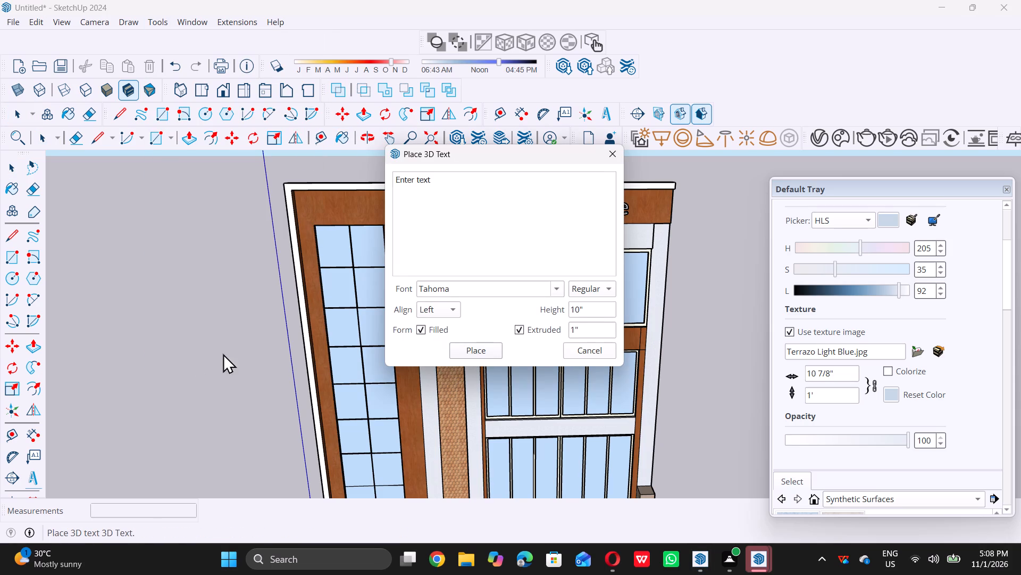
{"action": "double_click", "coordinate": [441, 182]}
{"action": "key", "text": "BackSpace"}
{"action": "key", "text": "BackSpace"}
{"action": "key", "text": "BackSpace"}
{"action": "key", "text": "BackSpace"}
{"action": "key", "text": "BackSpace"}
{"action": "key", "text": "BackSpace"}
{"action": "key", "text": "BackSpace"}
{"action": "key", "text": "BackSpace"}
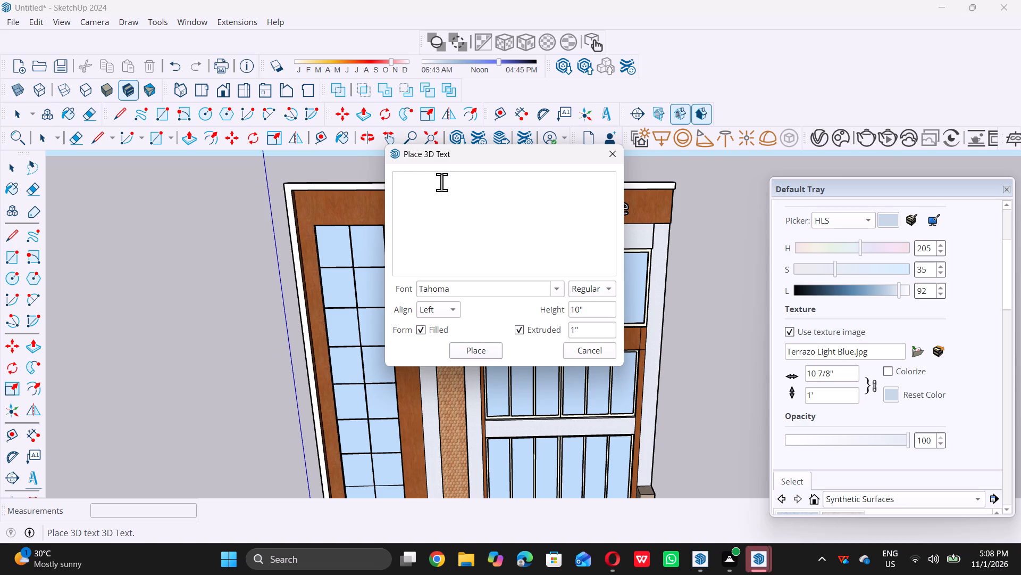
{"action": "type", "text": "si"}
{"action": "key", "text": "BackSpace"}
{"action": "key", "text": "BackSpace"}
{"action": "type", "text": "SI"}
{"action": "type", "text": "GNA"}
{"action": "type", "text": "GE"}
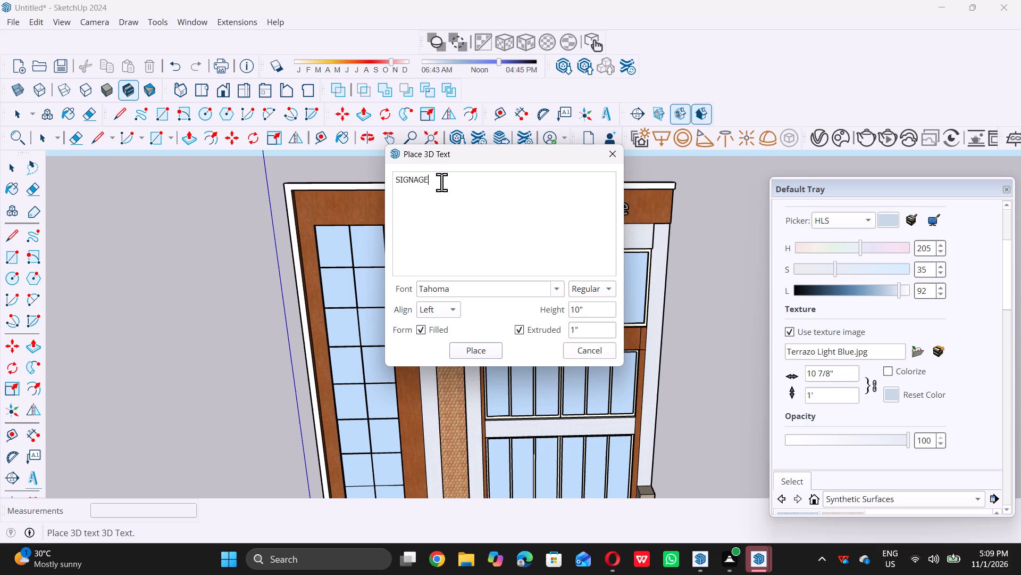
{"action": "key", "text": "Return"}
{"action": "double_click", "coordinate": [475, 352]}
{"action": "scroll", "coordinate": [478, 355], "scroll_direction": "down", "scroll_amount": 3}
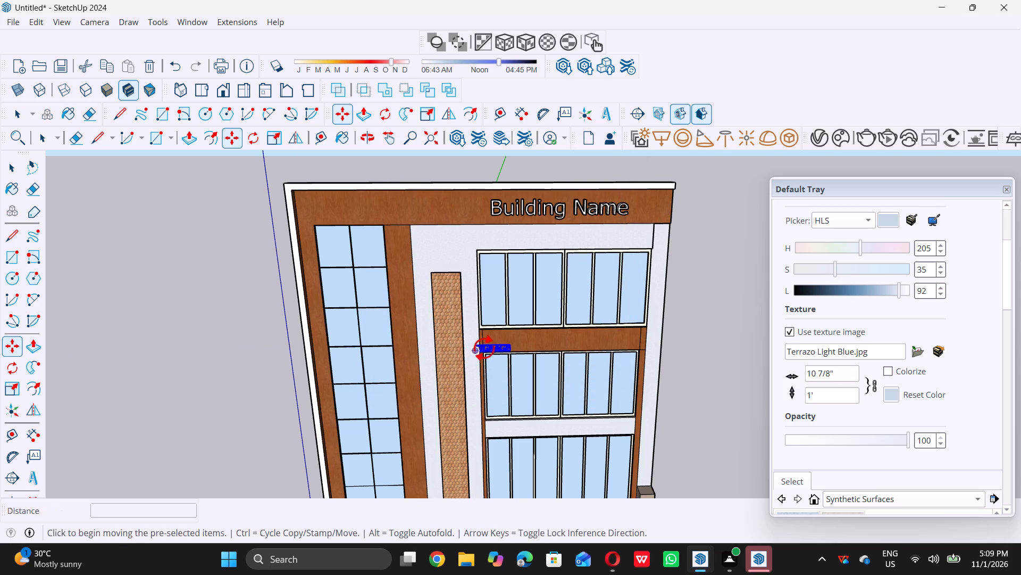
{"action": "scroll", "coordinate": [484, 348], "scroll_direction": "down", "scroll_amount": 6}
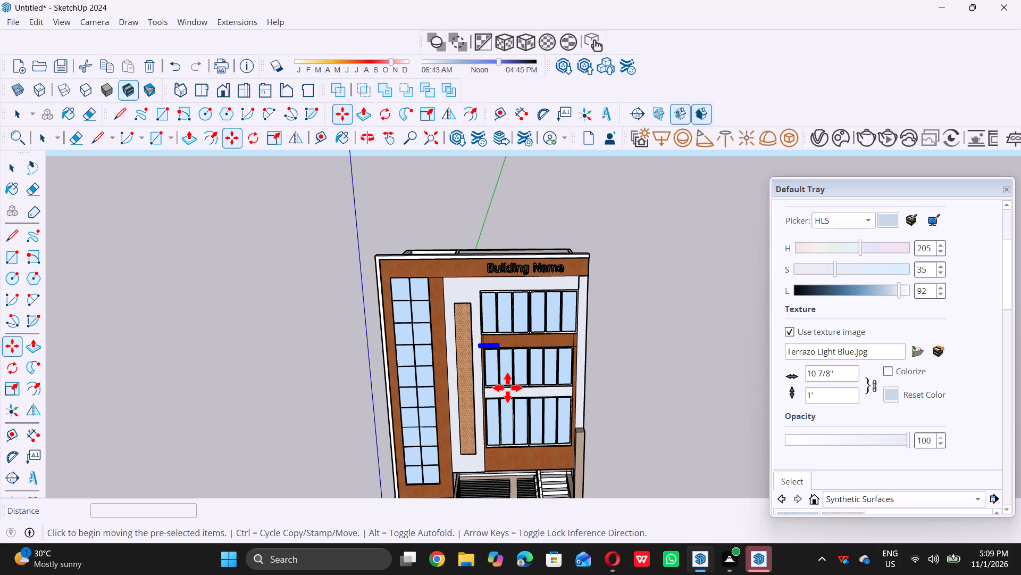
Move the "SIGNAGE" 3D text about 14' 4" onto the light blue terrazzo band between the middle and lowest window rows.
{"action": "scroll", "coordinate": [503, 371], "scroll_direction": "up", "scroll_amount": 5}
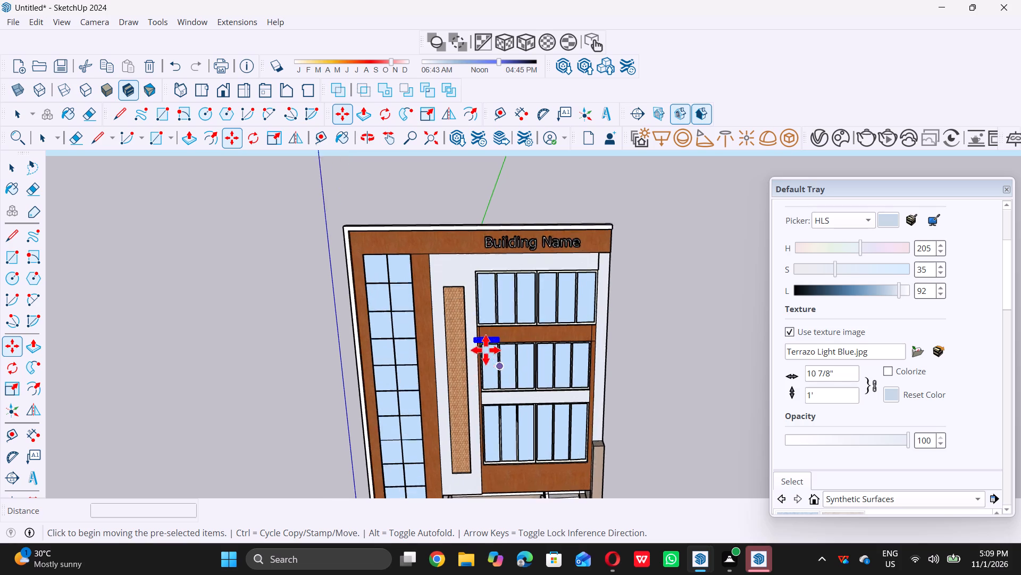
{"action": "scroll", "coordinate": [479, 335], "scroll_direction": "up", "scroll_amount": 20}
{"action": "scroll", "coordinate": [479, 335], "scroll_direction": "up", "scroll_amount": 5}
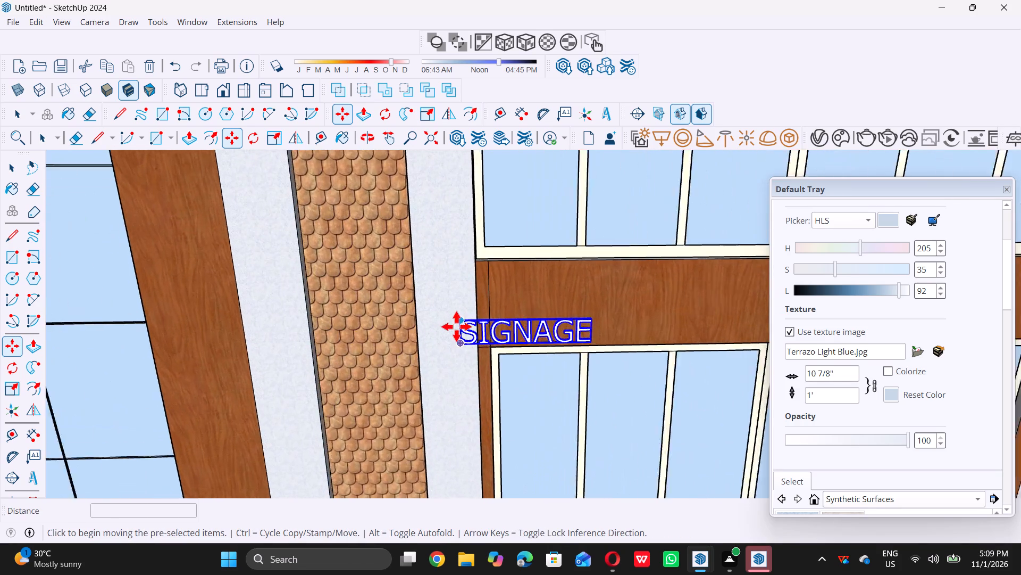
{"action": "scroll", "coordinate": [456, 326], "scroll_direction": "up", "scroll_amount": 5}
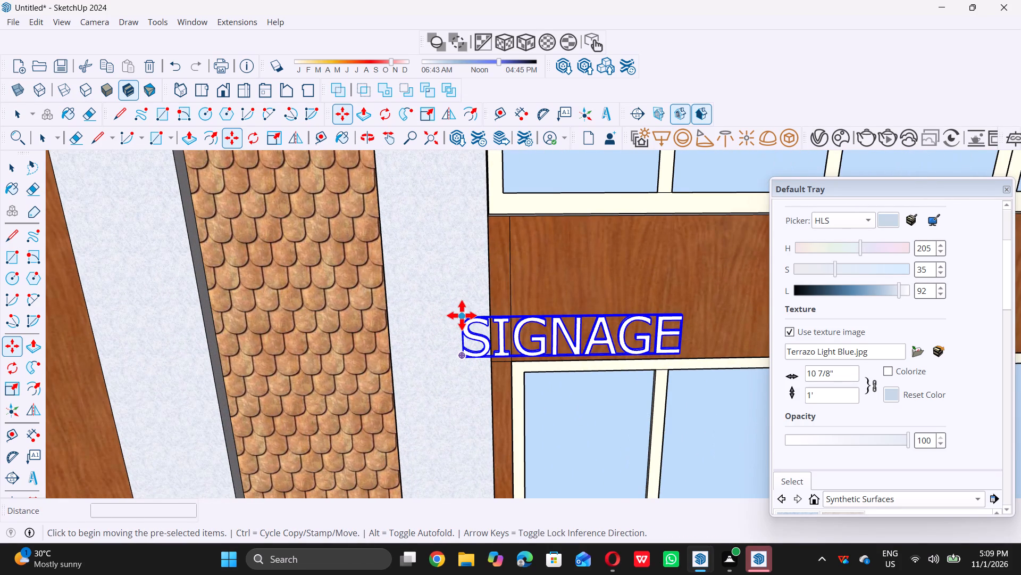
{"action": "left_click", "coordinate": [462, 315]}
{"action": "scroll", "coordinate": [461, 315], "scroll_direction": "down", "scroll_amount": 20}
{"action": "scroll", "coordinate": [461, 315], "scroll_direction": "down", "scroll_amount": 1}
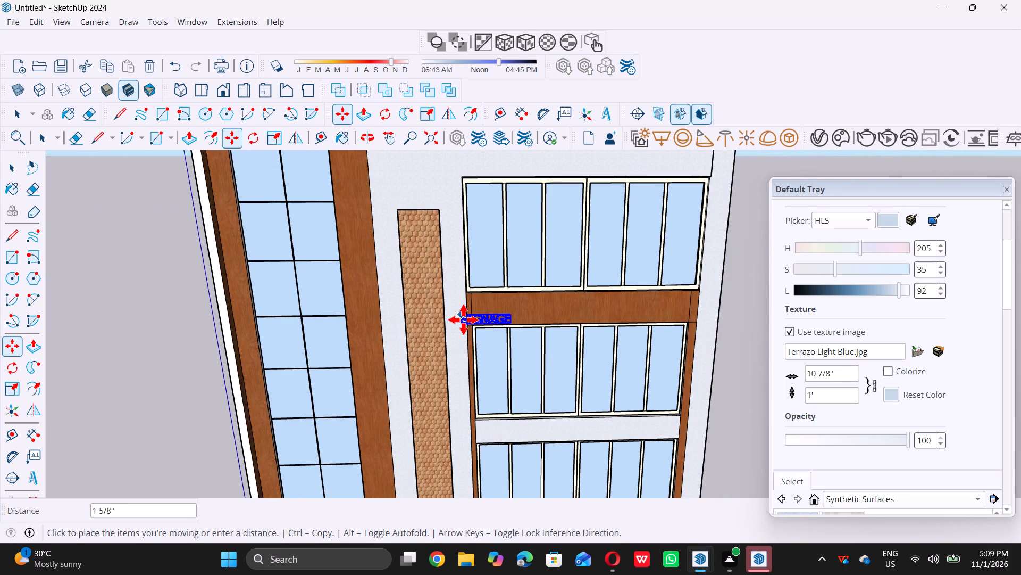
{"action": "scroll", "coordinate": [463, 319], "scroll_direction": "down", "scroll_amount": 9}
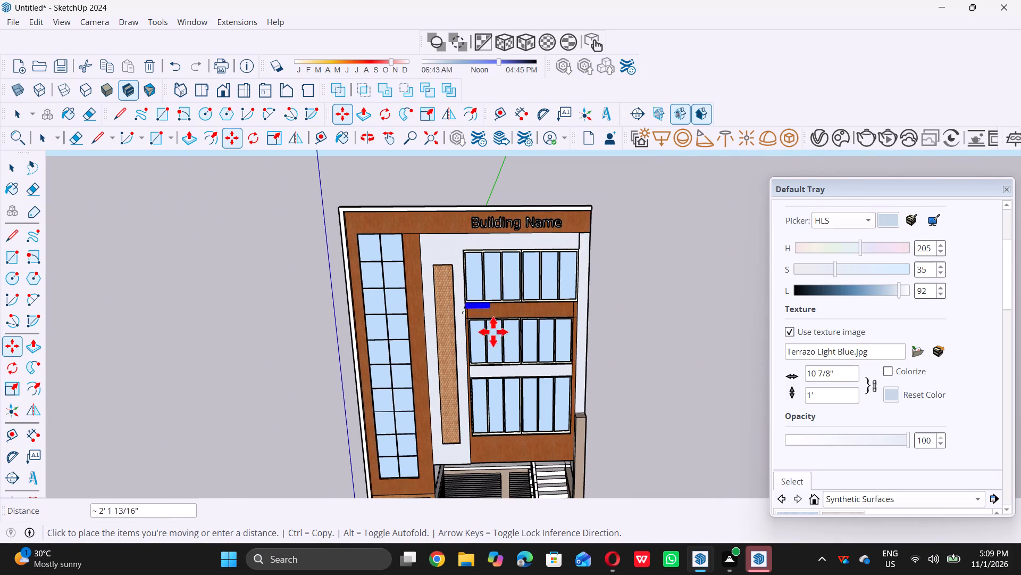
{"action": "scroll", "coordinate": [510, 375], "scroll_direction": "up", "scroll_amount": 5}
{"action": "scroll", "coordinate": [494, 343], "scroll_direction": "down", "scroll_amount": 5}
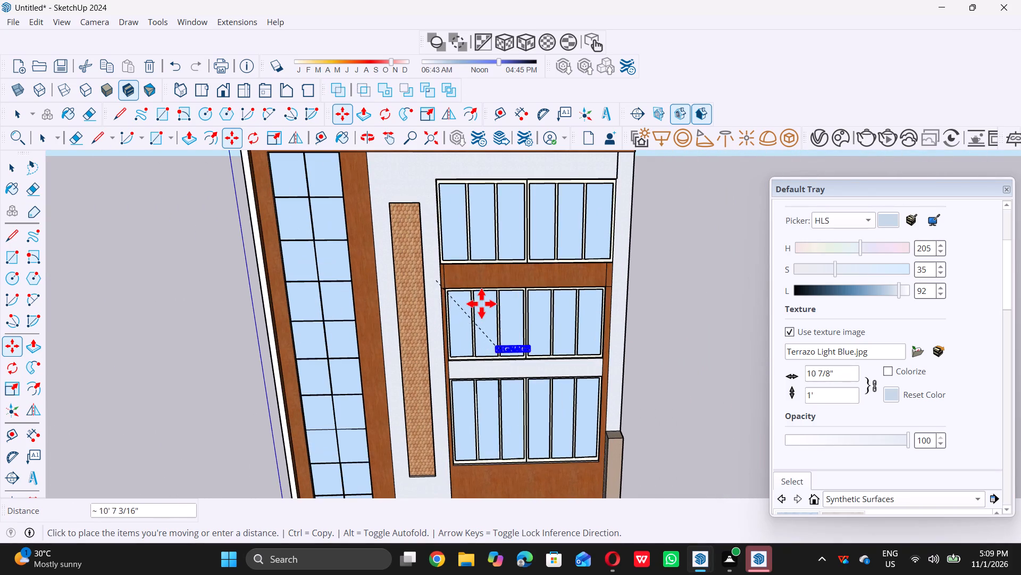
{"action": "scroll", "coordinate": [481, 303], "scroll_direction": "down", "scroll_amount": 4}
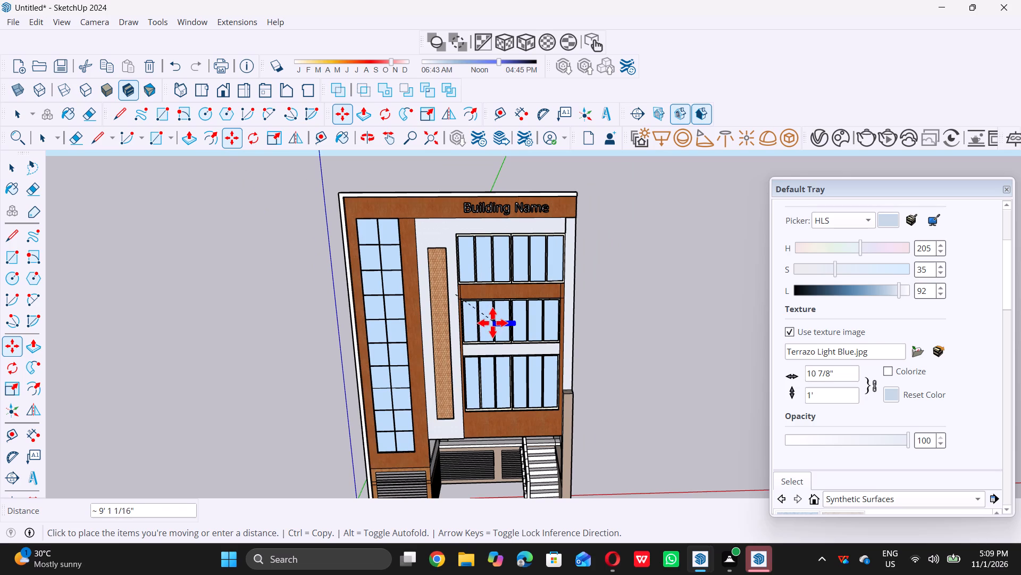
{"action": "scroll", "coordinate": [492, 361], "scroll_direction": "up", "scroll_amount": 5}
{"action": "scroll", "coordinate": [492, 333], "scroll_direction": "down", "scroll_amount": 12}
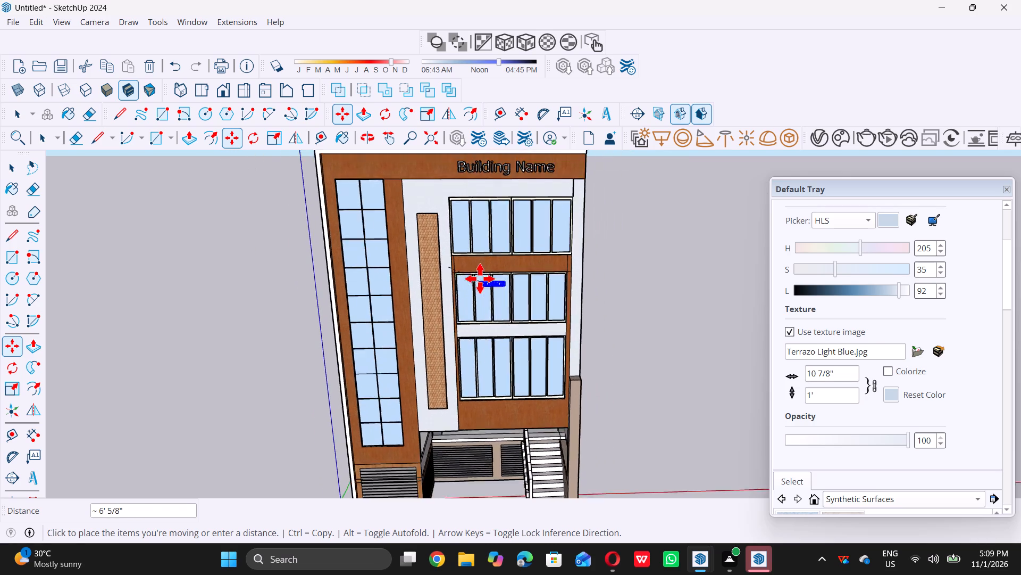
{"action": "scroll", "coordinate": [480, 278], "scroll_direction": "down", "scroll_amount": 6}
{"action": "scroll", "coordinate": [495, 304], "scroll_direction": "up", "scroll_amount": 14}
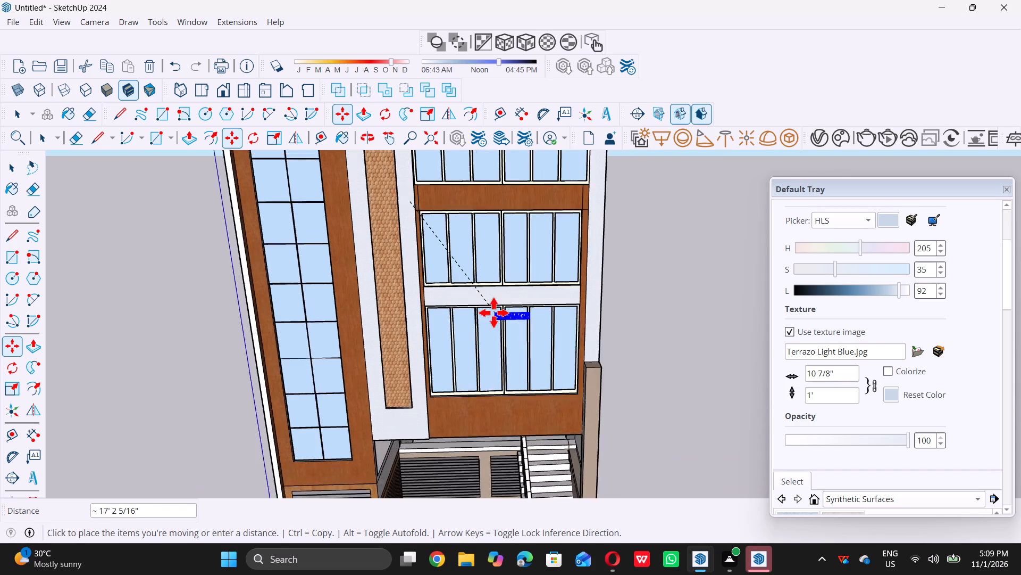
{"action": "scroll", "coordinate": [493, 311], "scroll_direction": "up", "scroll_amount": 11}
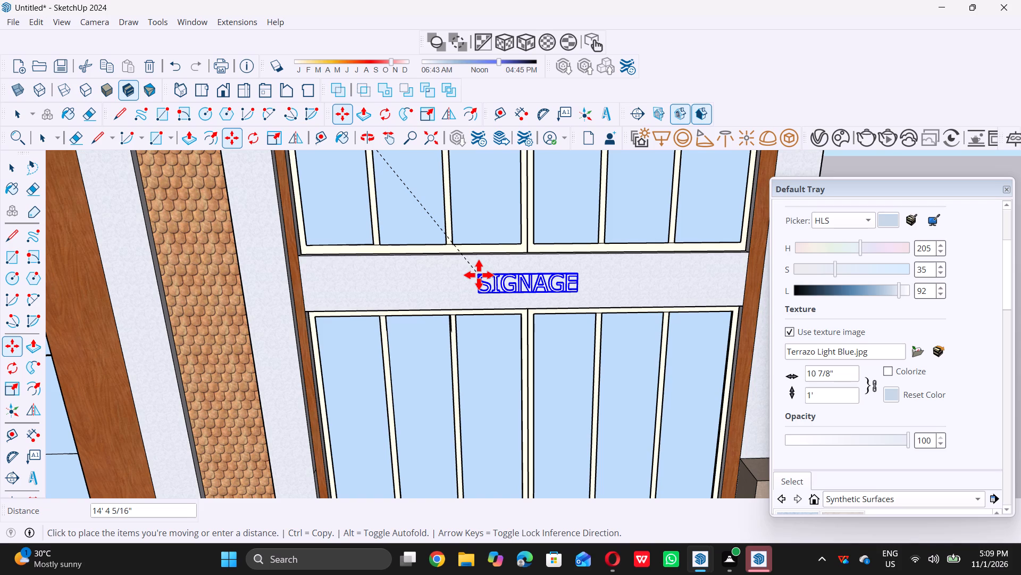
{"action": "double_click", "coordinate": [479, 275]}
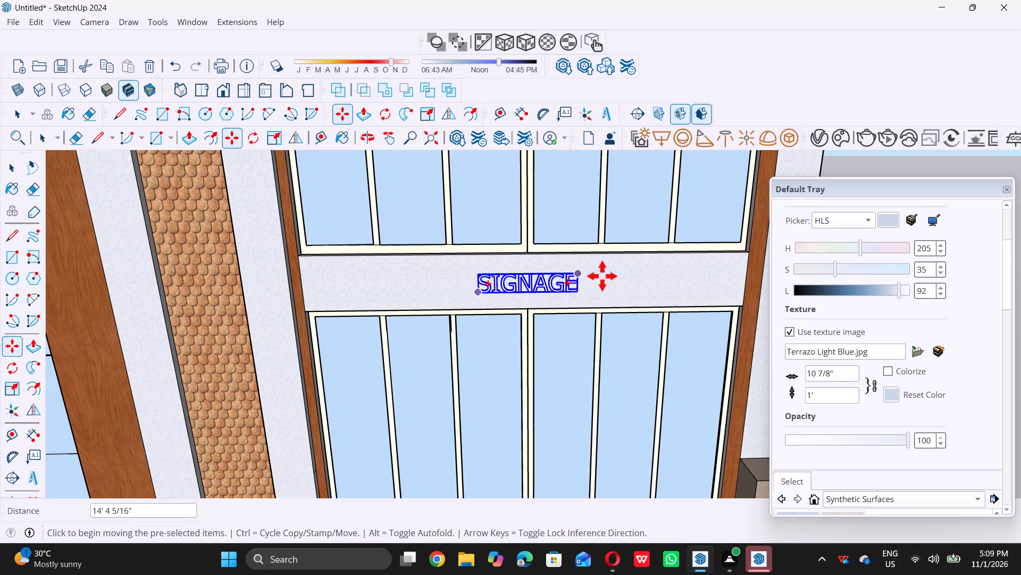
Widen the "SIGNAGE" 3D text outward from its "E" end by scaling its red axis to about 1.38.
{"action": "middle_click_drag", "start_coordinate": [602, 276], "coordinate": [591, 327]}
{"action": "scroll", "coordinate": [560, 332], "scroll_direction": "up", "scroll_amount": 10}
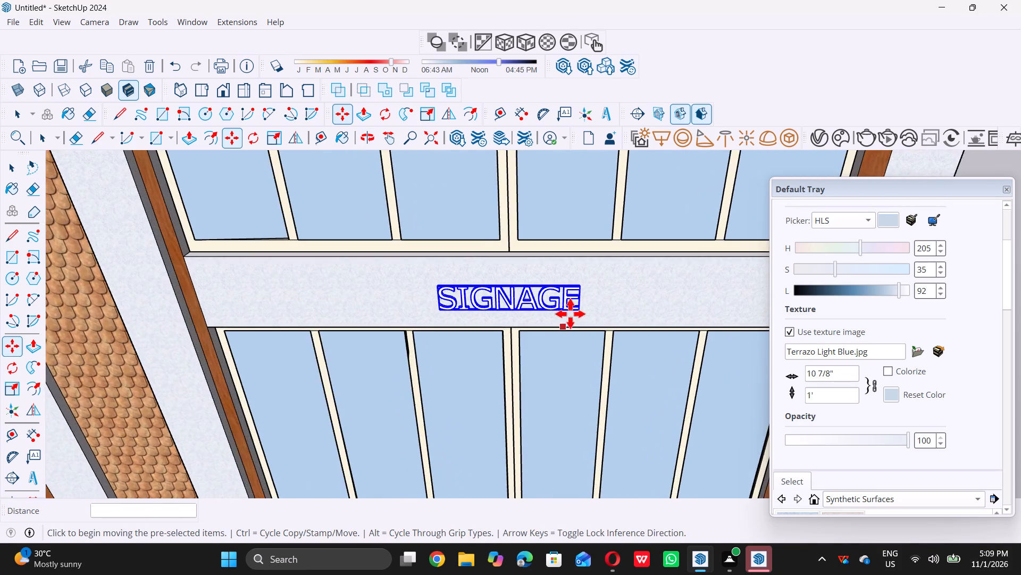
{"action": "scroll", "coordinate": [570, 300], "scroll_direction": "up", "scroll_amount": 11}
{"action": "scroll", "coordinate": [586, 282], "scroll_direction": "down", "scroll_amount": 4}
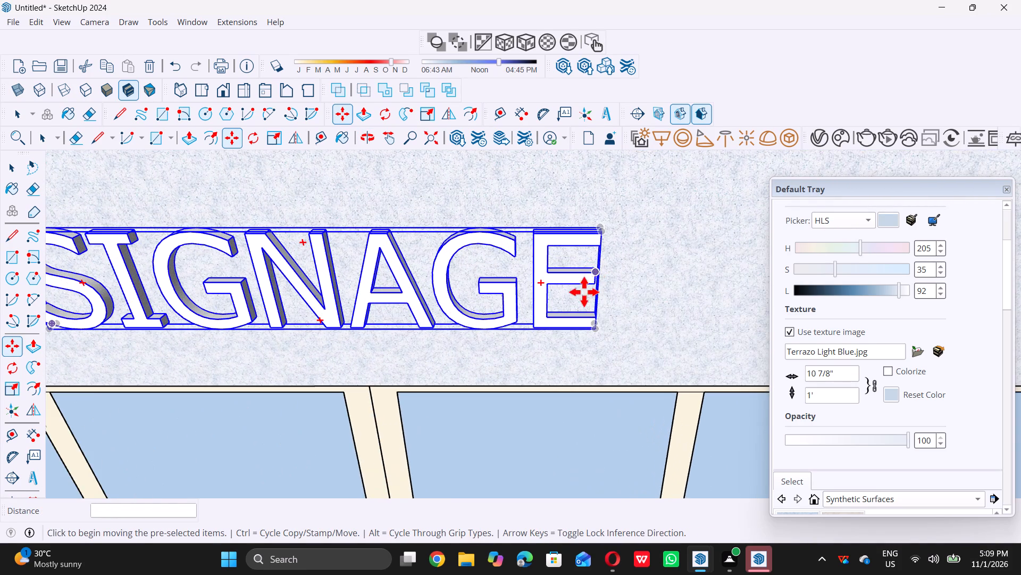
{"action": "scroll", "coordinate": [584, 292], "scroll_direction": "down", "scroll_amount": 15}
{"action": "middle_click_drag", "start_coordinate": [570, 307], "coordinate": [551, 339]}
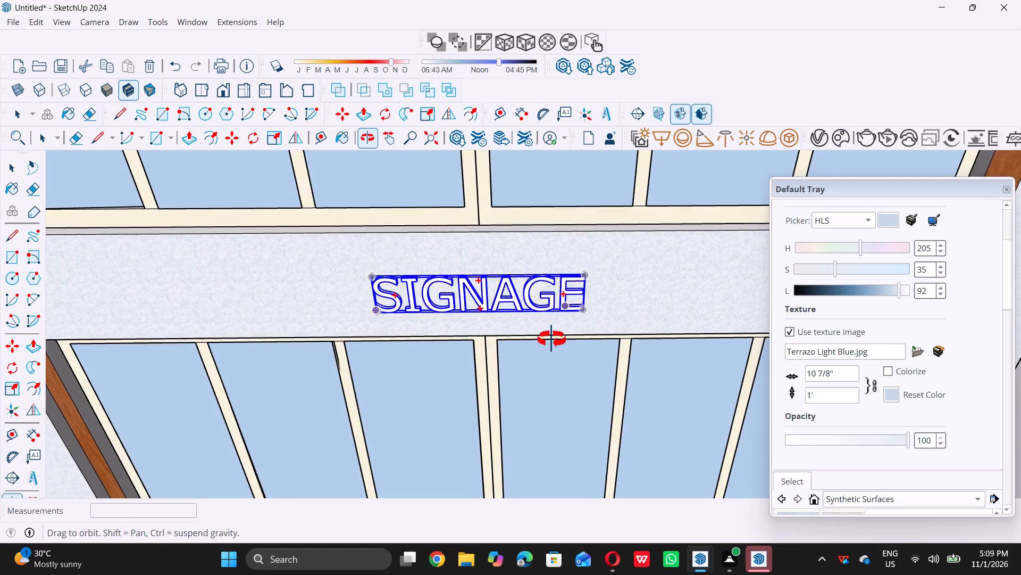
{"action": "middle_click_drag", "start_coordinate": [551, 339], "coordinate": [526, 377]}
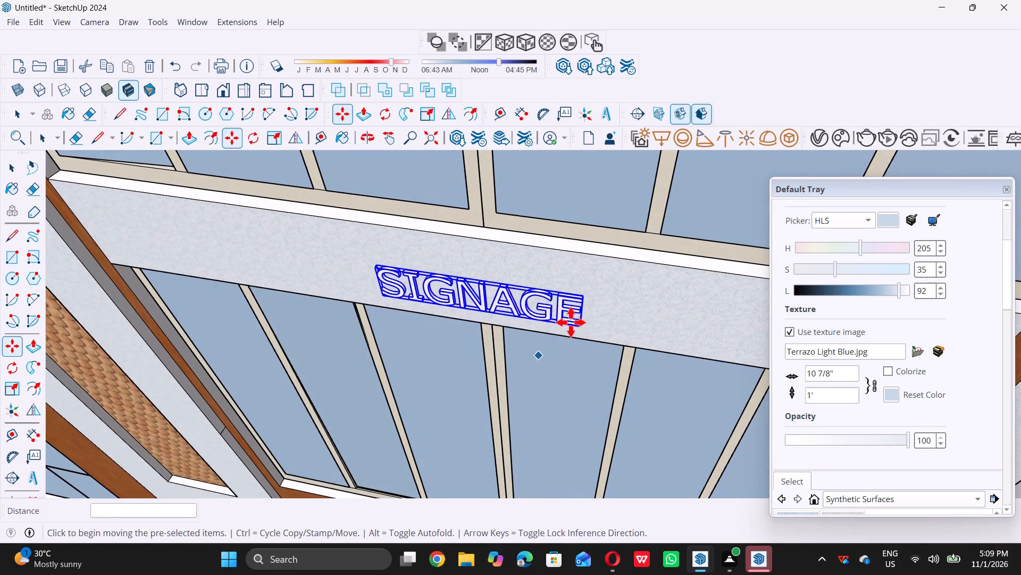
{"action": "scroll", "coordinate": [576, 317], "scroll_direction": "up", "scroll_amount": 9}
{"action": "key", "text": "space"}
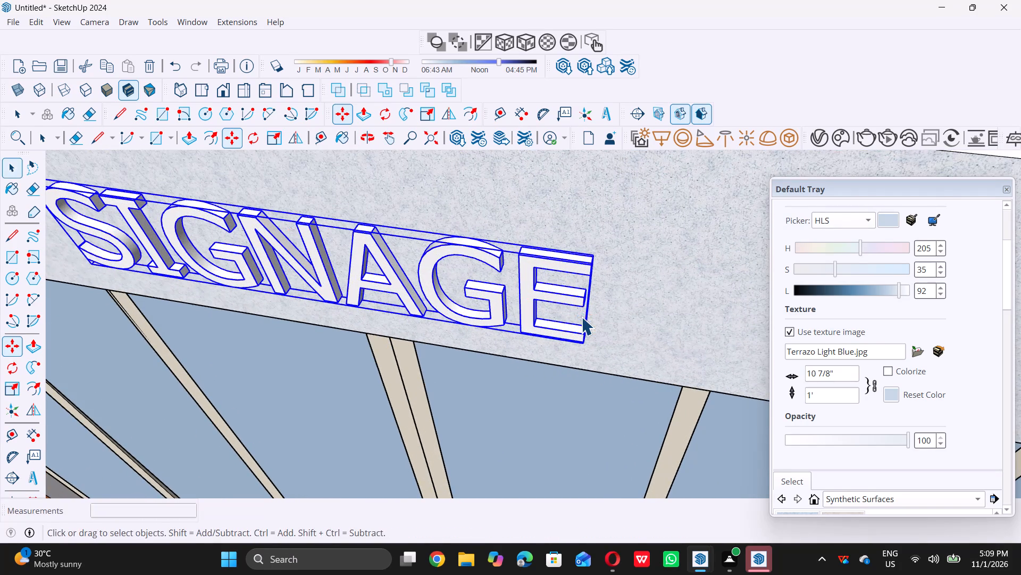
{"action": "key", "text": "s"}
{"action": "scroll", "coordinate": [588, 302], "scroll_direction": "up", "scroll_amount": 13}
{"action": "left_click", "coordinate": [582, 307]}
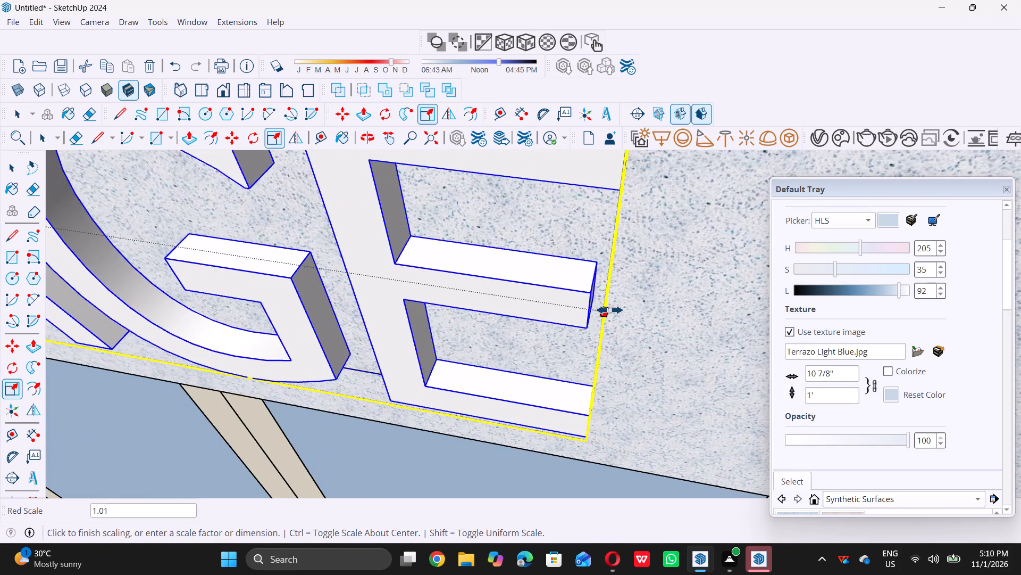
{"action": "scroll", "coordinate": [609, 311], "scroll_direction": "down", "scroll_amount": 20}
{"action": "scroll", "coordinate": [609, 311], "scroll_direction": "down", "scroll_amount": 2}
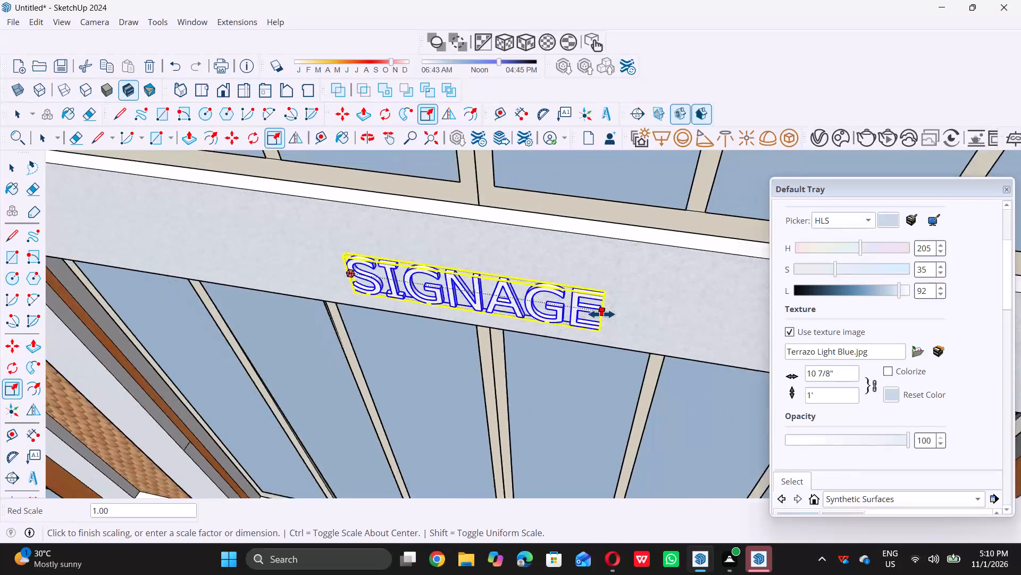
{"action": "scroll", "coordinate": [601, 314], "scroll_direction": "down", "scroll_amount": 15}
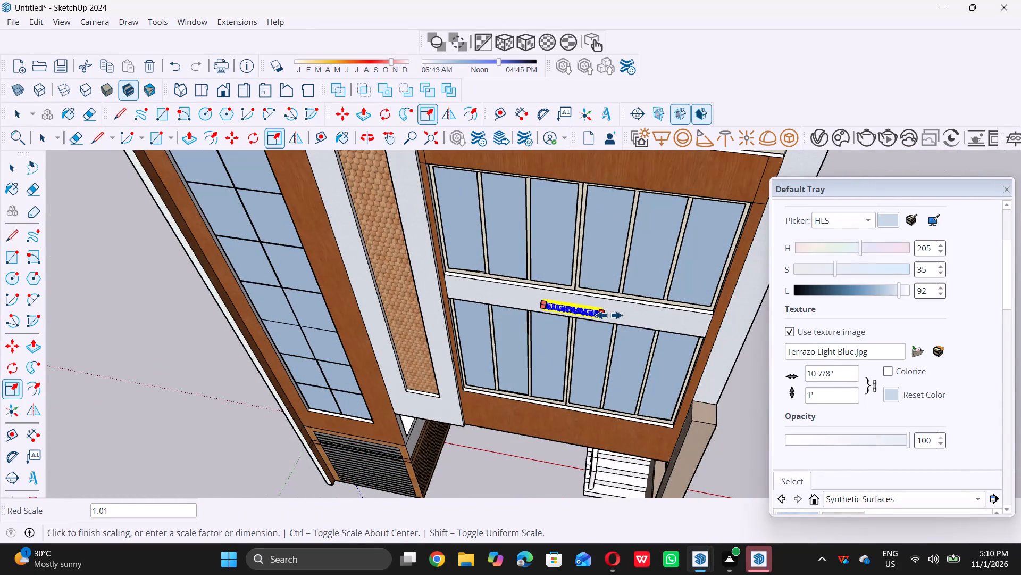
{"action": "left_click", "coordinate": [624, 320]}
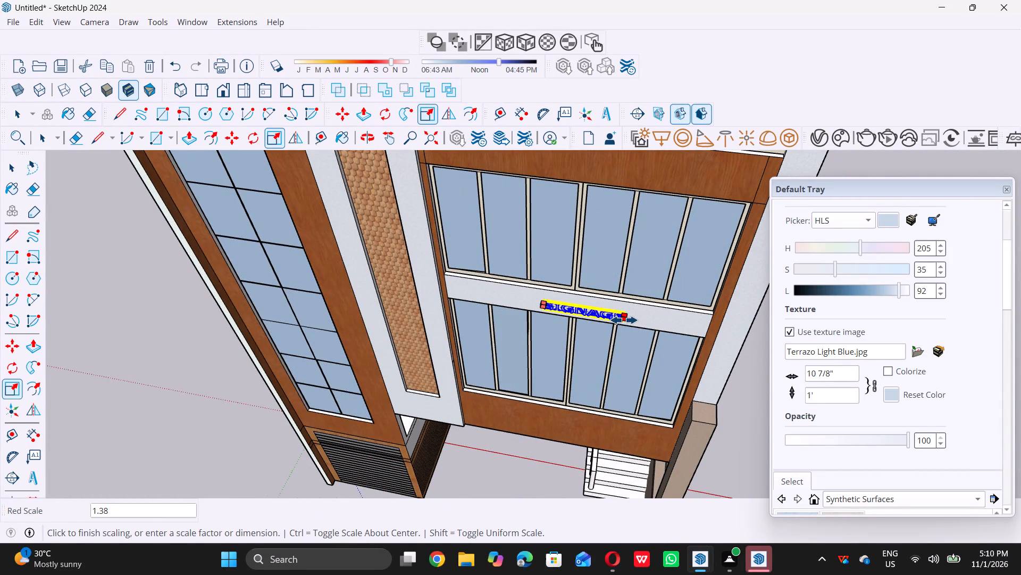
Widen the "SIGNAGE" 3D text outward from its "S" end by scaling its red axis to about 1.10.
{"action": "scroll", "coordinate": [529, 324], "scroll_direction": "up", "scroll_amount": 13}
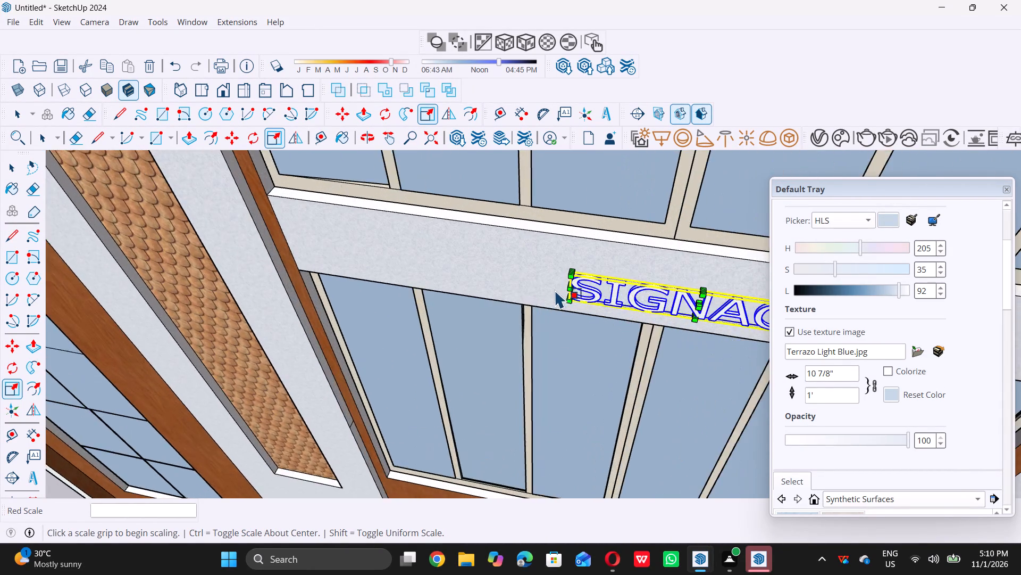
{"action": "scroll", "coordinate": [555, 290], "scroll_direction": "up", "scroll_amount": 7}
{"action": "scroll", "coordinate": [580, 277], "scroll_direction": "up", "scroll_amount": 14}
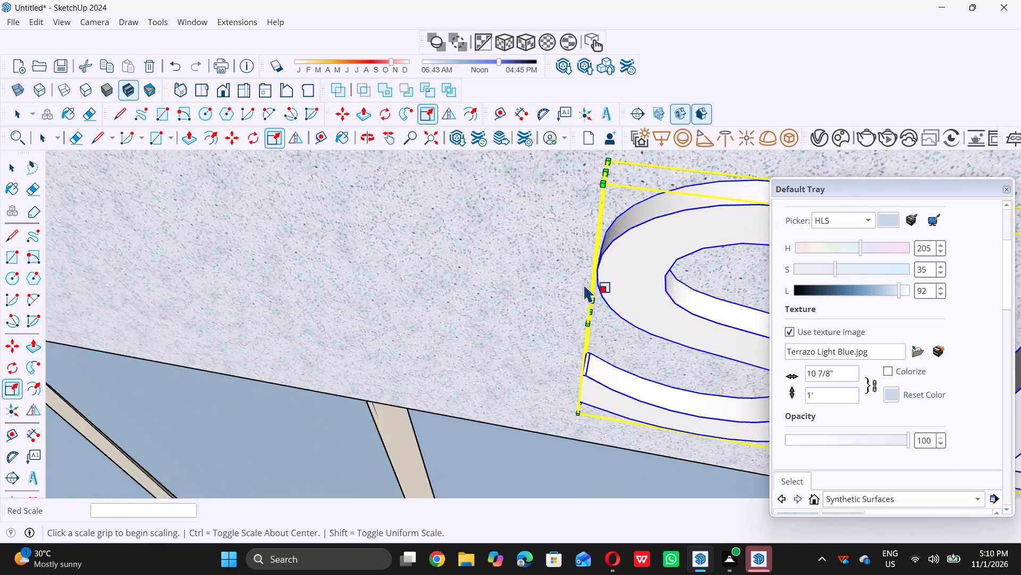
{"action": "scroll", "coordinate": [584, 284], "scroll_direction": "up", "scroll_amount": 1}
{"action": "left_click", "coordinate": [592, 332]}
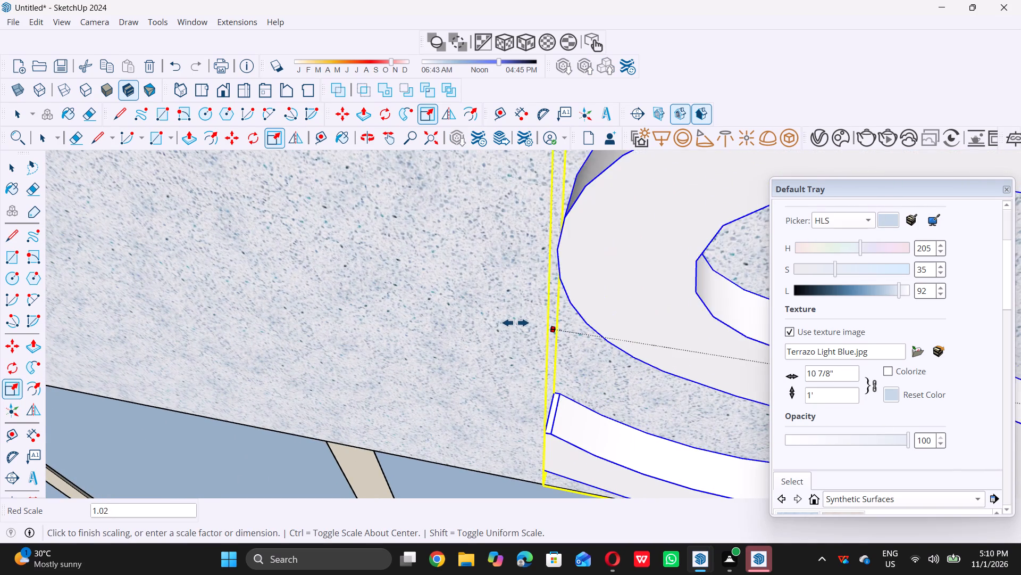
{"action": "scroll", "coordinate": [515, 323], "scroll_direction": "down", "scroll_amount": 20}
{"action": "scroll", "coordinate": [515, 323], "scroll_direction": "down", "scroll_amount": 2}
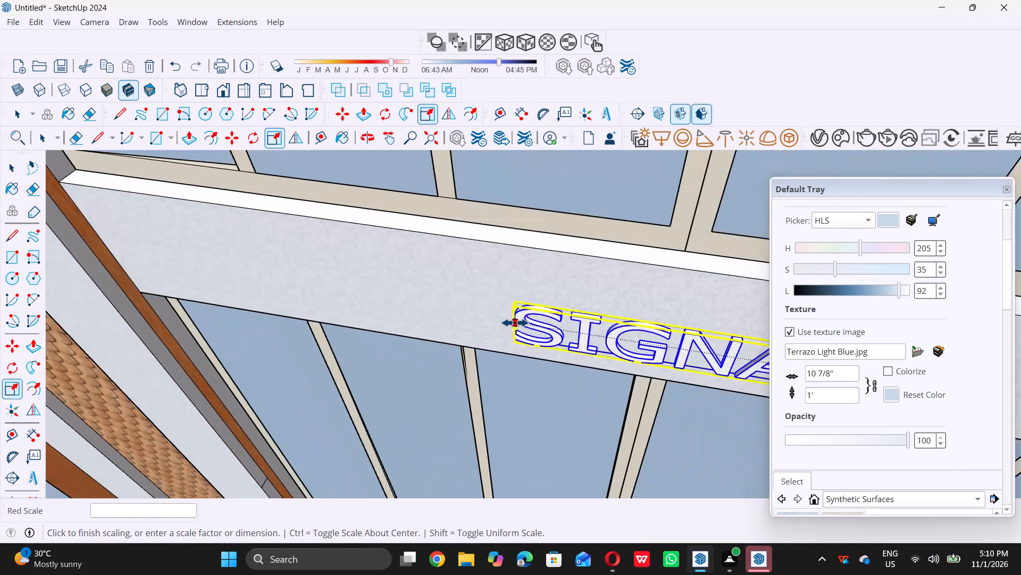
{"action": "double_click", "coordinate": [484, 317]}
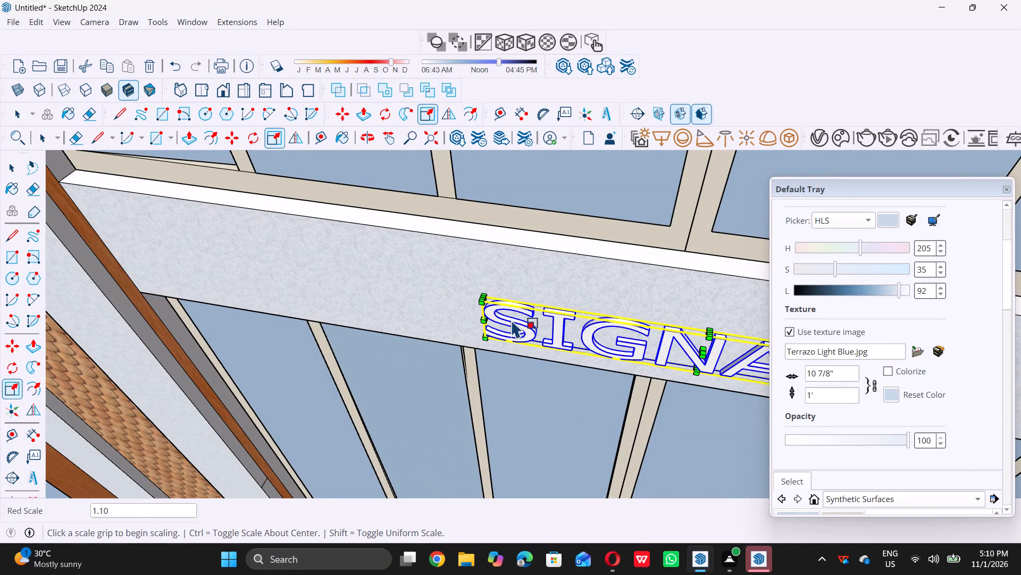
Scale the "SIGNAGE" 3D text's height upward from its top edge along its green axis to about 1.40.
{"action": "scroll", "coordinate": [717, 331], "scroll_direction": "up", "scroll_amount": 13}
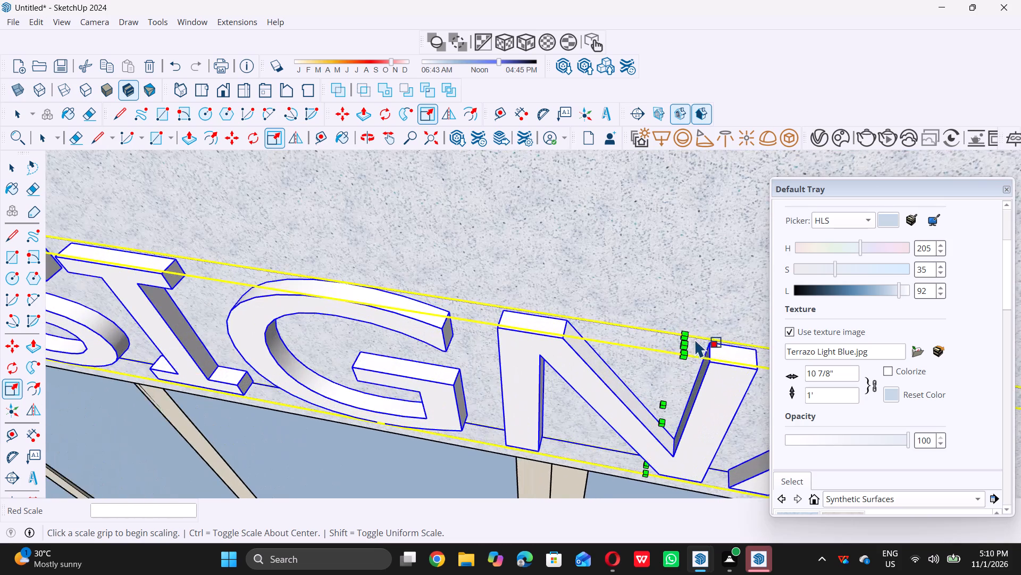
{"action": "double_click", "coordinate": [685, 341]}
{"action": "scroll", "coordinate": [685, 341], "scroll_direction": "down", "scroll_amount": 8}
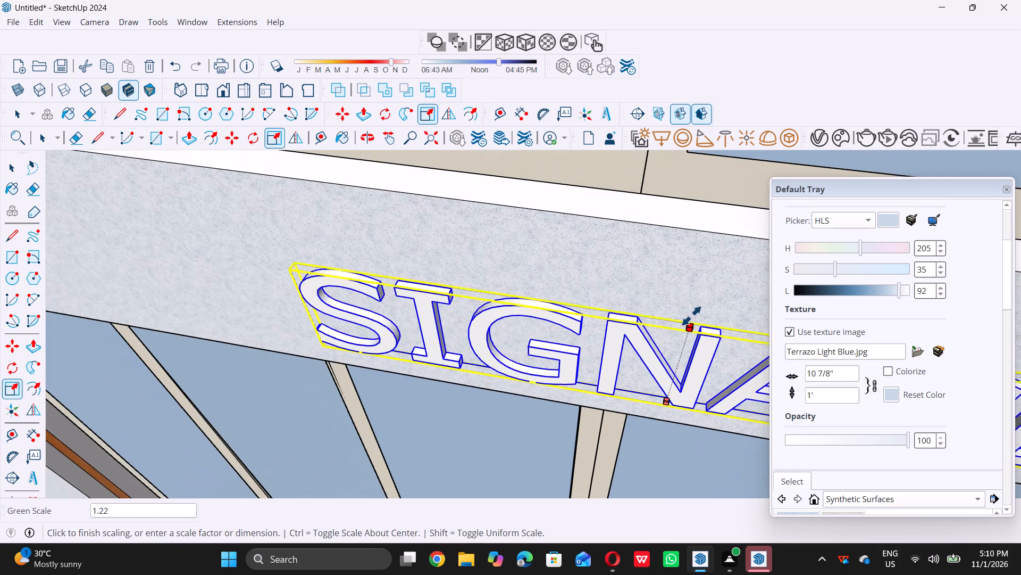
{"action": "double_click", "coordinate": [691, 314]}
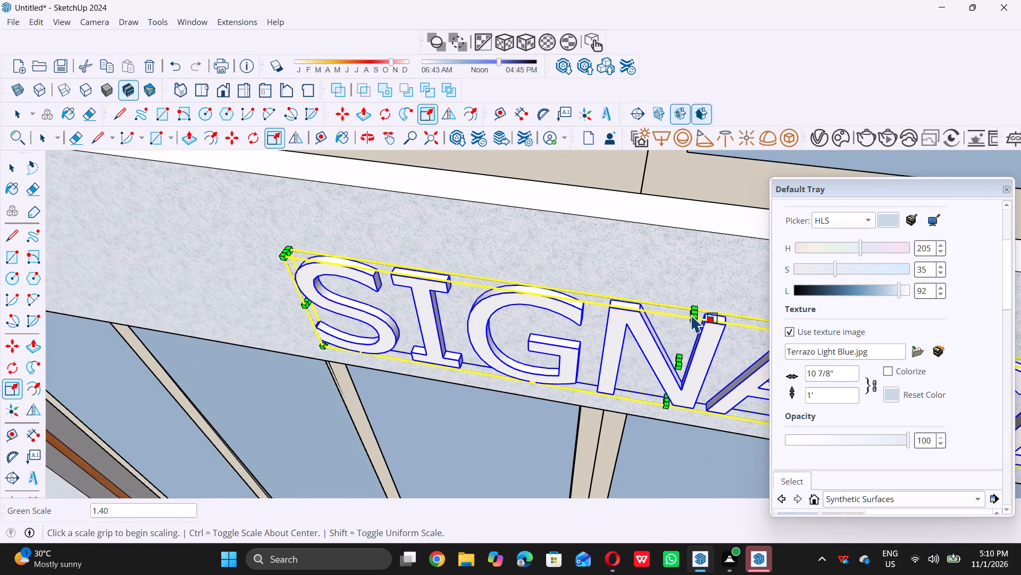
{"action": "key", "text": "space"}
Thicken the "SIGNAGE" 3D text outward from the terrazzo band by scaling its blue axis to about 2.58.
{"action": "scroll", "coordinate": [669, 317], "scroll_direction": "down", "scroll_amount": 18}
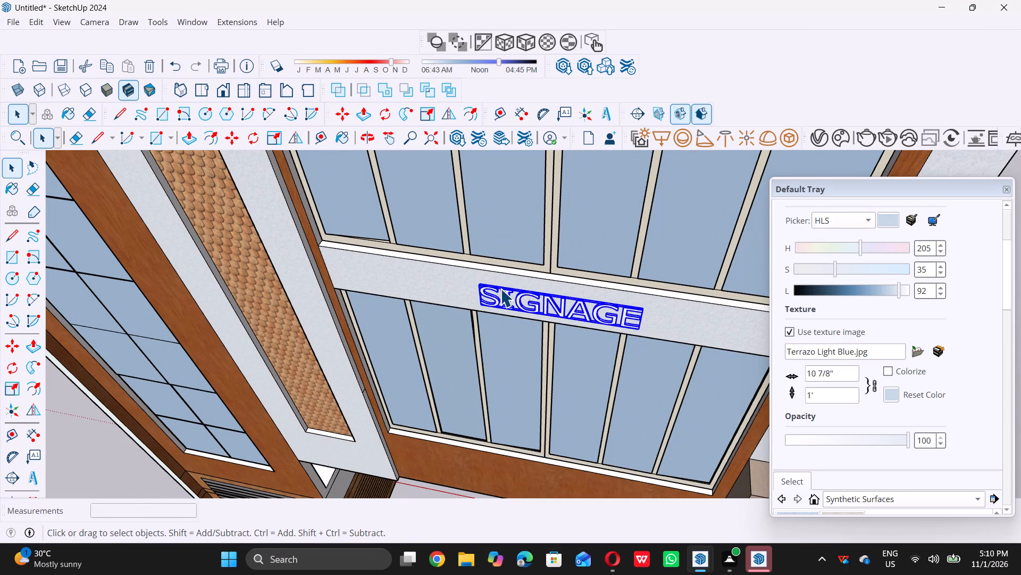
{"action": "scroll", "coordinate": [494, 277], "scroll_direction": "down", "scroll_amount": 14}
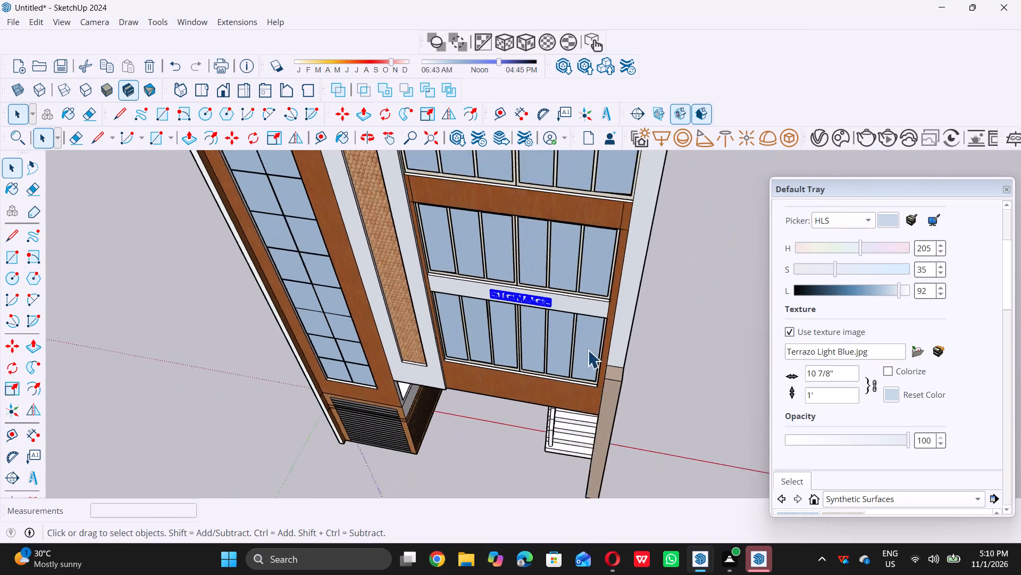
{"action": "middle_click_drag", "start_coordinate": [588, 345], "coordinate": [438, 349]}
{"action": "scroll", "coordinate": [461, 292], "scroll_direction": "up", "scroll_amount": 6}
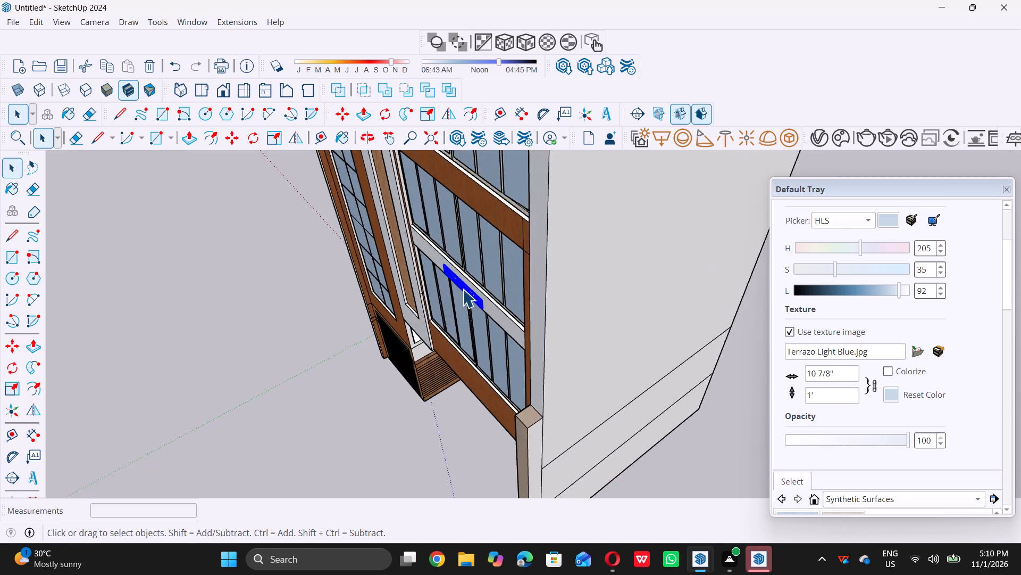
{"action": "scroll", "coordinate": [463, 289], "scroll_direction": "up", "scroll_amount": 13}
{"action": "key", "text": "s"}
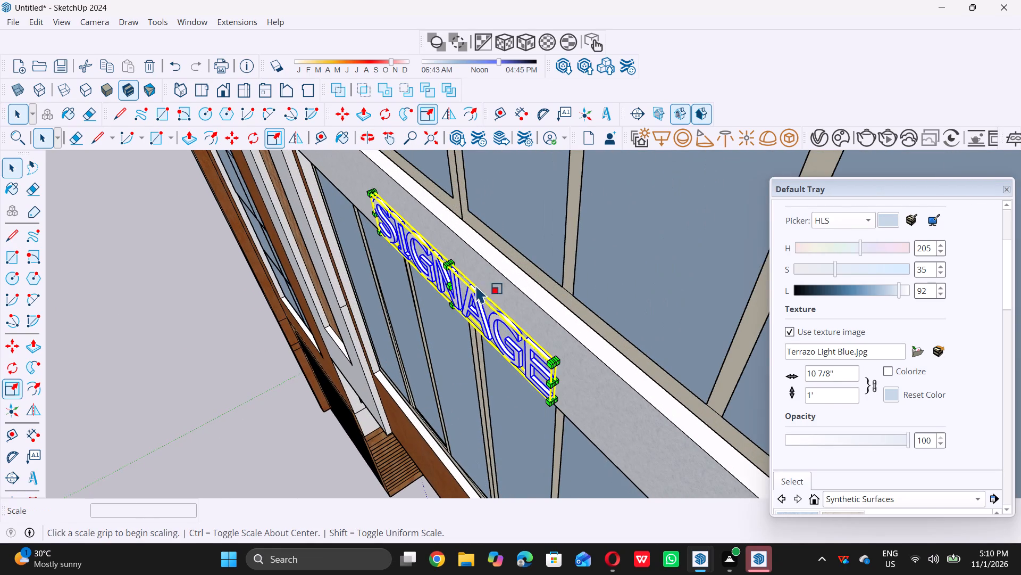
{"action": "scroll", "coordinate": [451, 299], "scroll_direction": "up", "scroll_amount": 9}
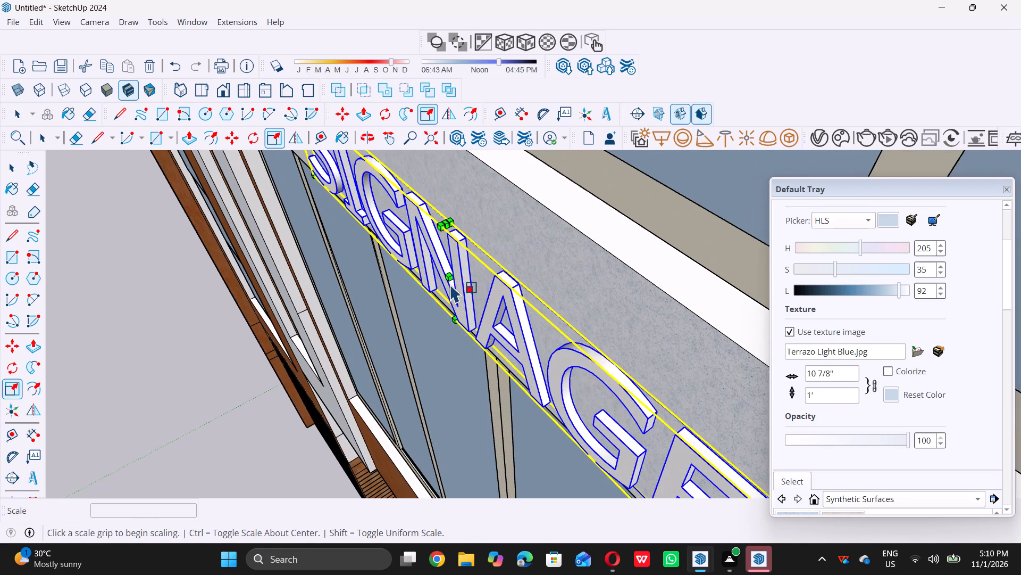
{"action": "left_click", "coordinate": [449, 279]}
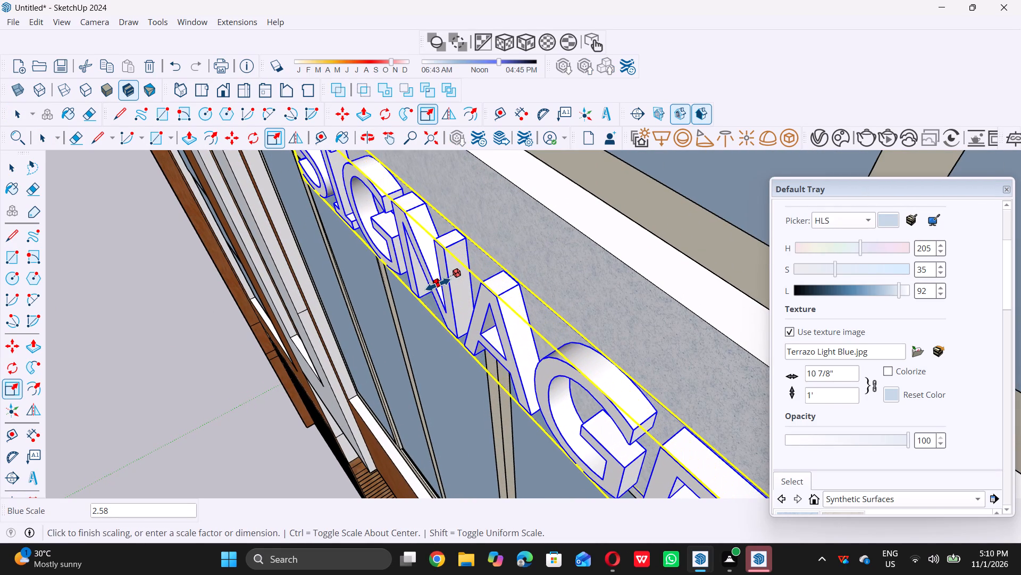
{"action": "left_click", "coordinate": [438, 284]}
{"action": "key", "text": "space"}
{"action": "scroll", "coordinate": [436, 289], "scroll_direction": "down", "scroll_amount": 6}
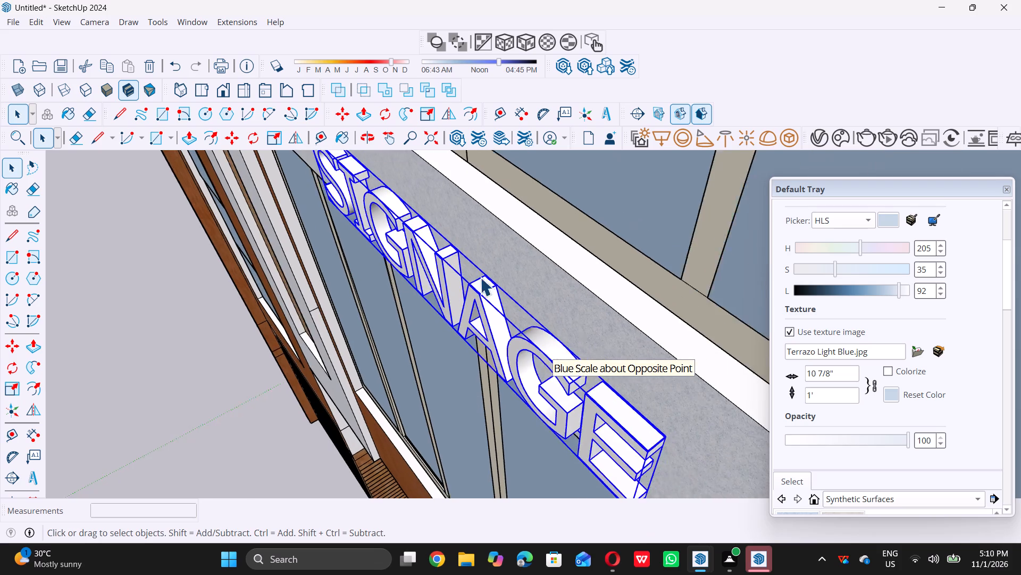
Examine the "SIGNAGE" lettering's size and placement against the whole front facade.
{"action": "scroll", "coordinate": [480, 277], "scroll_direction": "down", "scroll_amount": 20}
{"action": "middle_click_drag", "start_coordinate": [554, 371], "coordinate": [651, 311]}
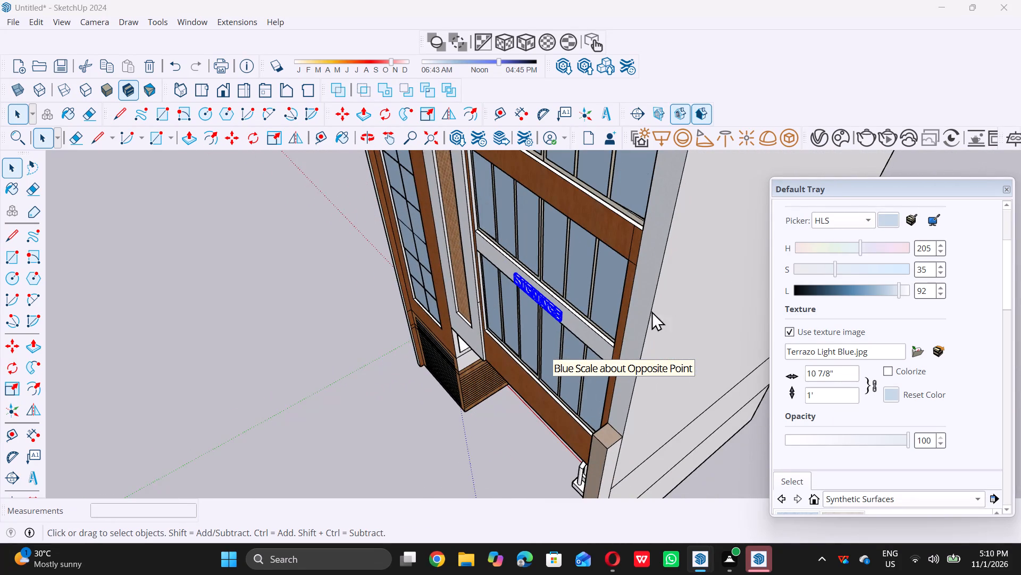
{"action": "middle_click_drag", "start_coordinate": [651, 311], "coordinate": [668, 293]}
{"action": "scroll", "coordinate": [509, 341], "scroll_direction": "down", "scroll_amount": 13}
{"action": "middle_click_drag", "start_coordinate": [509, 384], "coordinate": [643, 254]}
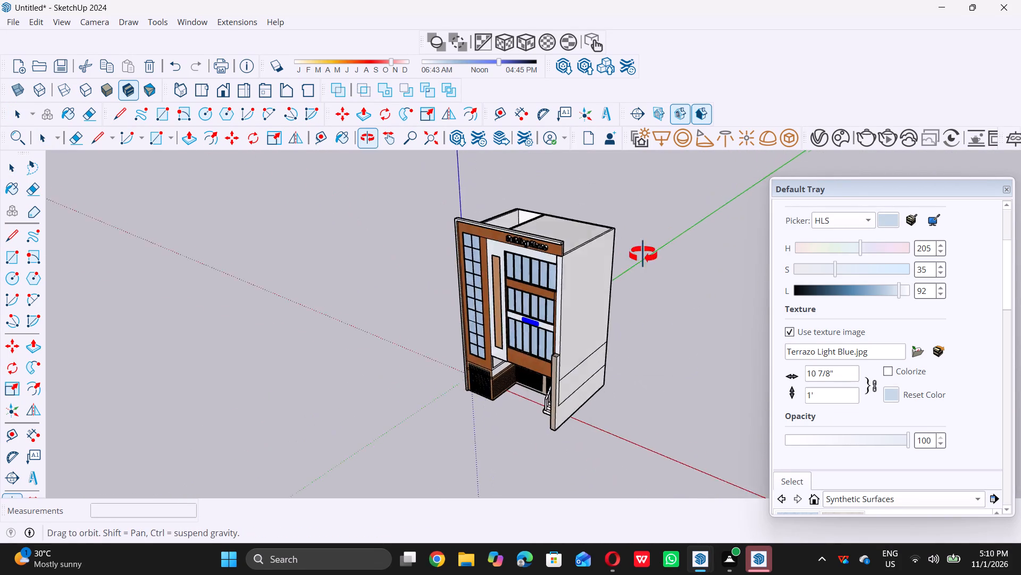
{"action": "middle_click_drag", "start_coordinate": [643, 254], "coordinate": [669, 241]}
{"action": "middle_click_drag", "start_coordinate": [593, 290], "coordinate": [637, 284]}
{"action": "middle_click", "coordinate": [638, 284]}
{"action": "scroll", "coordinate": [603, 289], "scroll_direction": "up", "scroll_amount": 2}
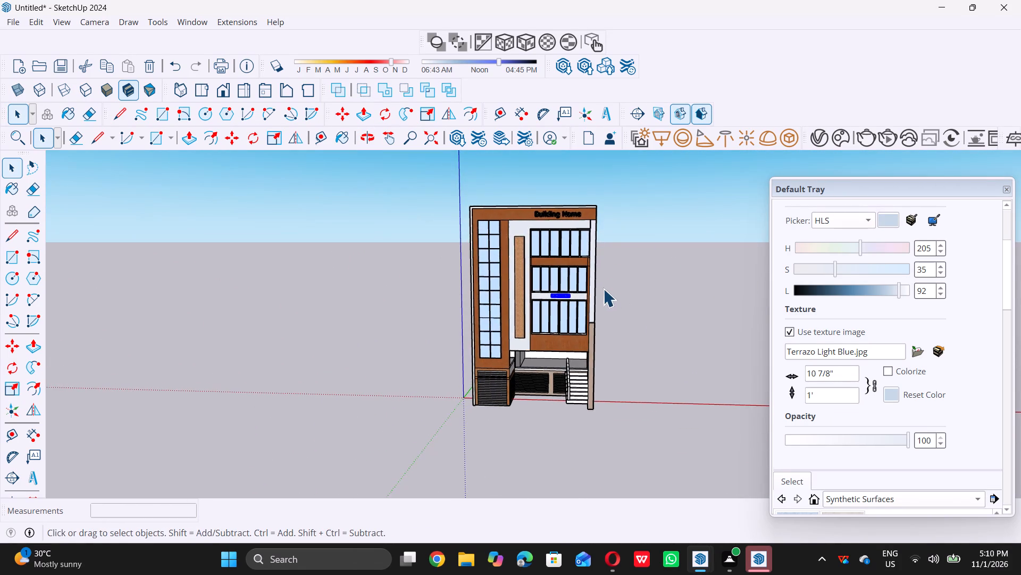
{"action": "scroll", "coordinate": [603, 289], "scroll_direction": "up", "scroll_amount": 3}
{"action": "scroll", "coordinate": [567, 313], "scroll_direction": "up", "scroll_amount": 1}
{"action": "middle_click_drag", "start_coordinate": [571, 308], "coordinate": [592, 292]}
{"action": "scroll", "coordinate": [790, 291], "scroll_direction": "up", "scroll_amount": 5}
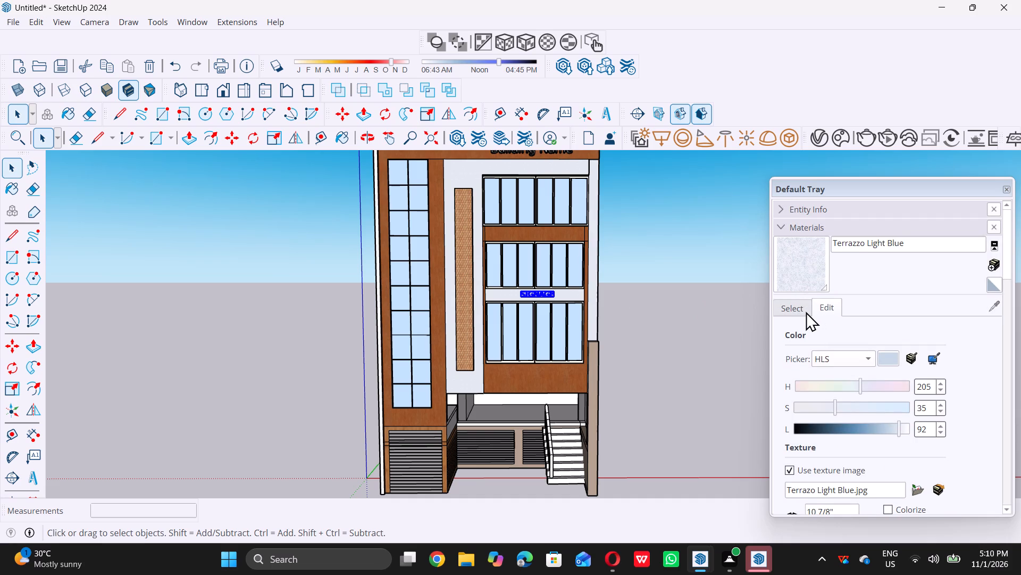
Paint the "SIGNAGE" 3D text with the 0020_Red material from the Colors-Named collection.
{"action": "triple_click", "coordinate": [804, 311]}
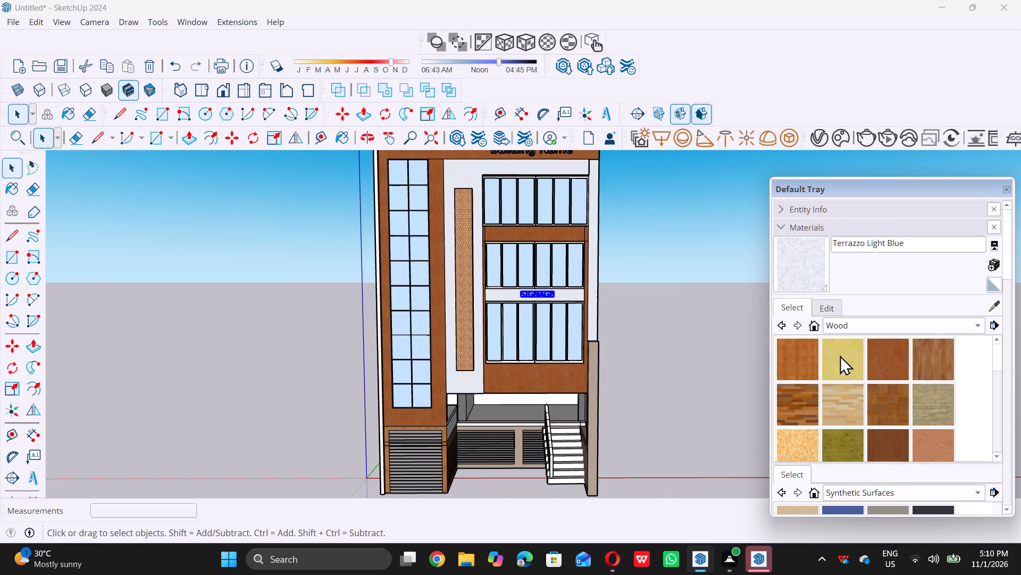
{"action": "triple_click", "coordinate": [978, 326]}
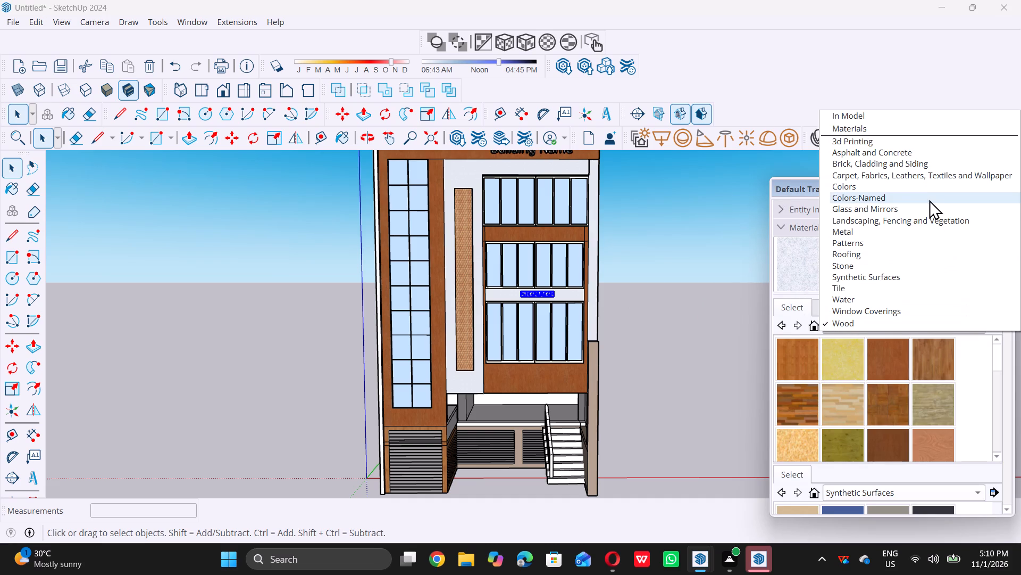
{"action": "triple_click", "coordinate": [926, 200]}
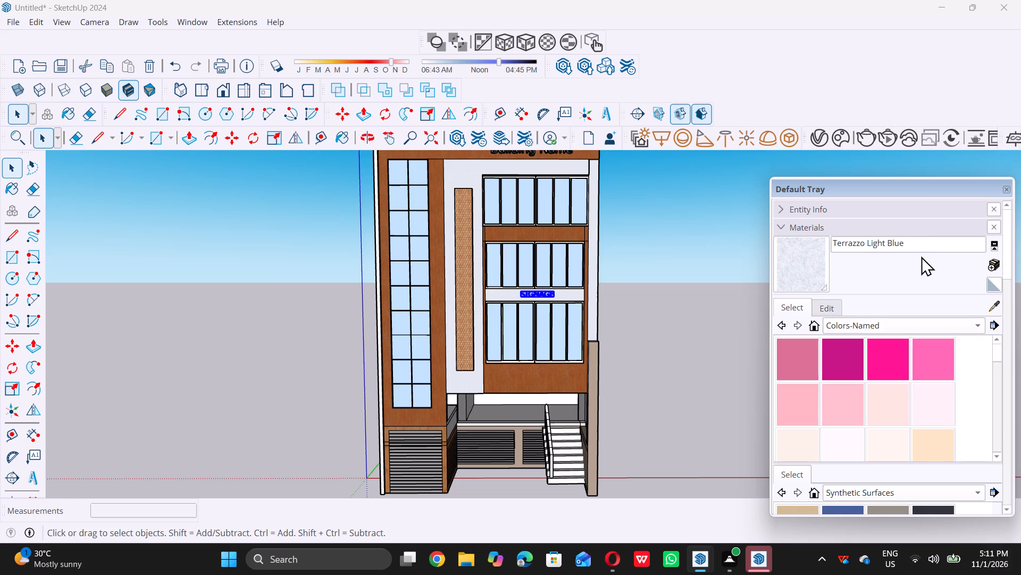
{"action": "scroll", "coordinate": [897, 348], "scroll_direction": "down", "scroll_amount": 6}
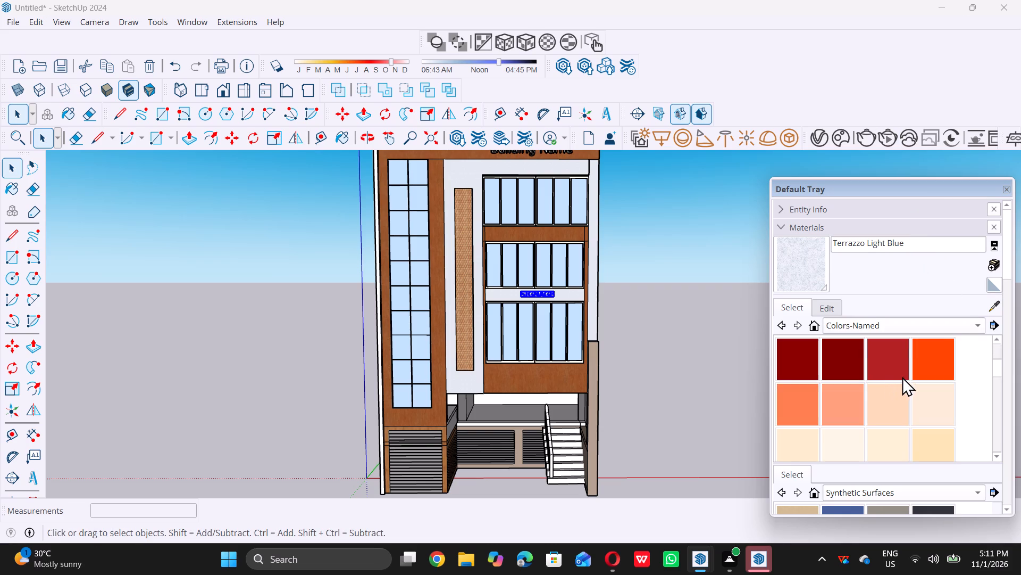
{"action": "scroll", "coordinate": [903, 376], "scroll_direction": "down", "scroll_amount": 20}
{"action": "scroll", "coordinate": [903, 376], "scroll_direction": "down", "scroll_amount": 3}
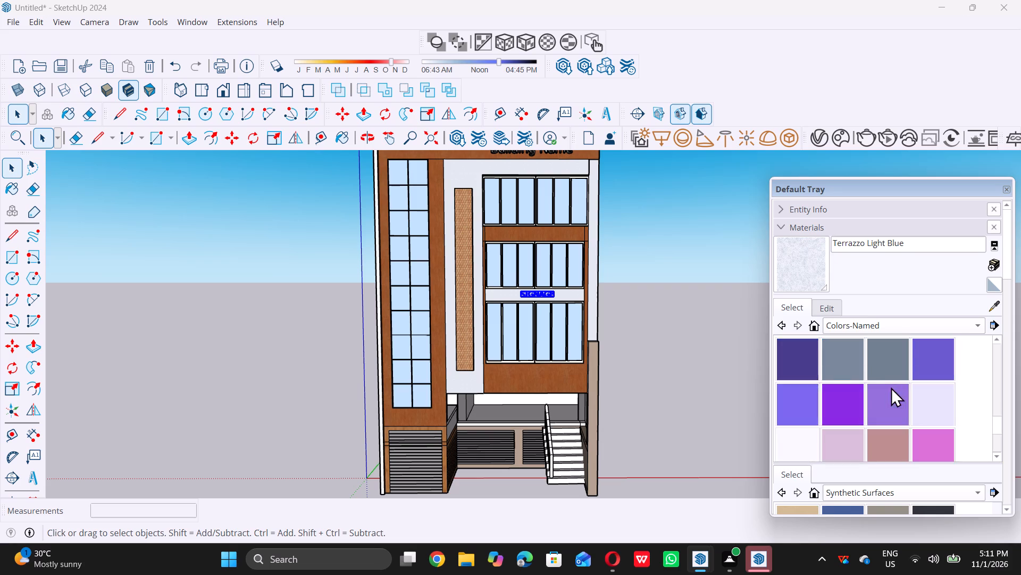
{"action": "scroll", "coordinate": [891, 387], "scroll_direction": "down", "scroll_amount": 1}
{"action": "scroll", "coordinate": [885, 393], "scroll_direction": "up", "scroll_amount": 20}
{"action": "scroll", "coordinate": [885, 393], "scroll_direction": "up", "scroll_amount": 5}
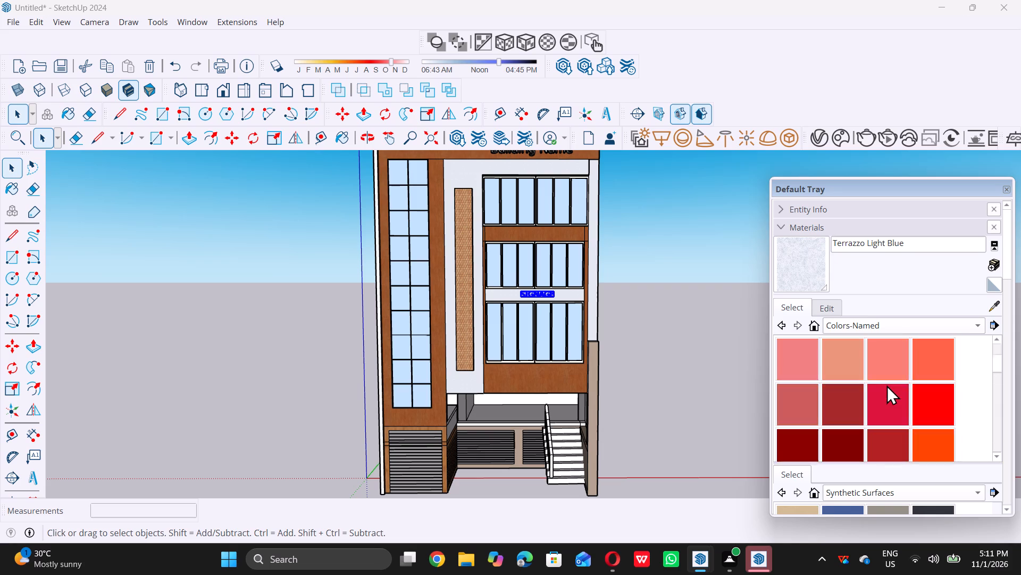
{"action": "scroll", "coordinate": [886, 385], "scroll_direction": "up", "scroll_amount": 16}
{"action": "scroll", "coordinate": [886, 384], "scroll_direction": "down", "scroll_amount": 3}
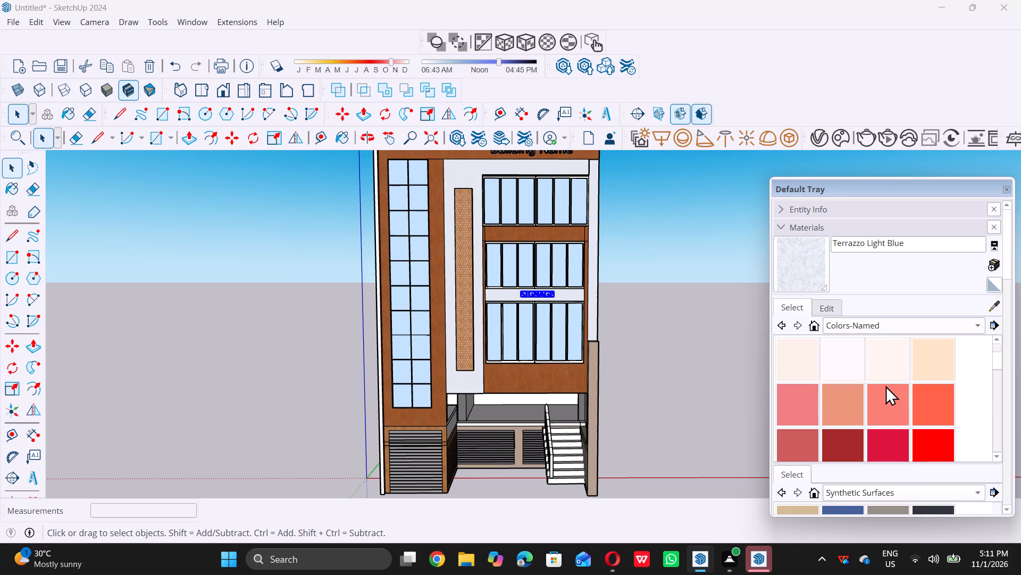
{"action": "scroll", "coordinate": [885, 385], "scroll_direction": "down", "scroll_amount": 4}
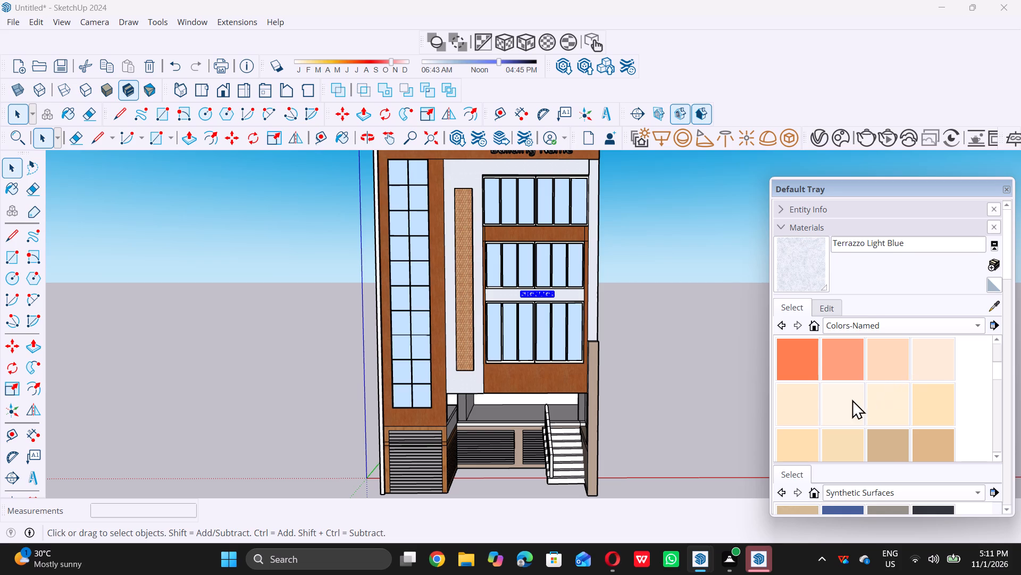
{"action": "scroll", "coordinate": [849, 400], "scroll_direction": "up", "scroll_amount": 3}
{"action": "scroll", "coordinate": [913, 424], "scroll_direction": "down", "scroll_amount": 1}
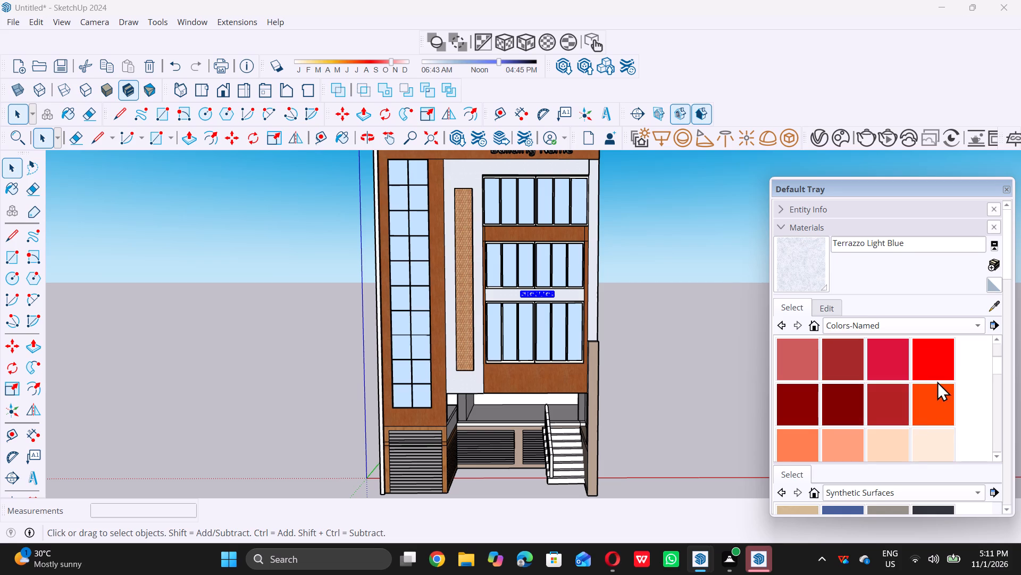
{"action": "double_click", "coordinate": [935, 362]}
{"action": "scroll", "coordinate": [557, 289], "scroll_direction": "up", "scroll_amount": 7}
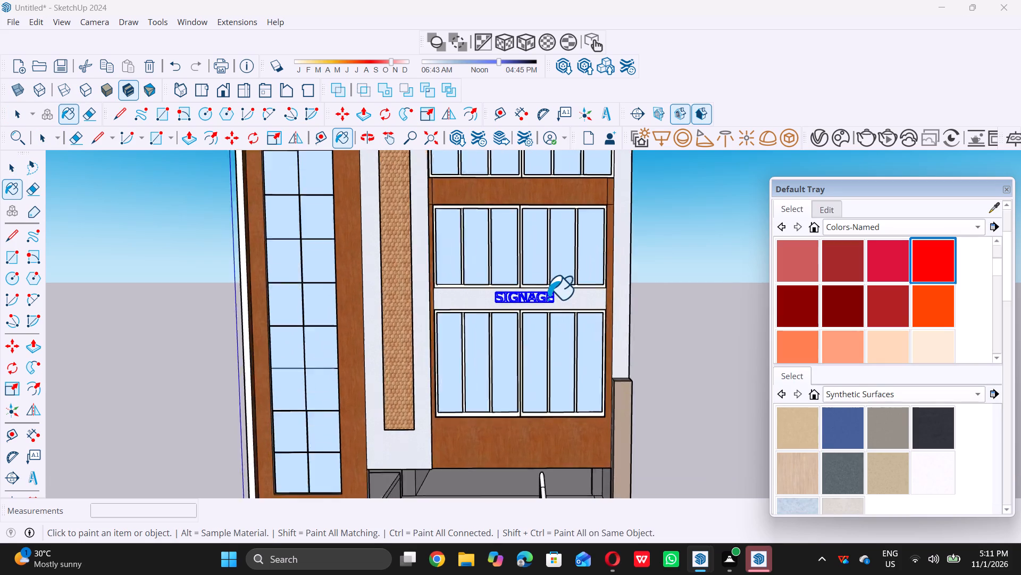
{"action": "scroll", "coordinate": [548, 299], "scroll_direction": "up", "scroll_amount": 11}
{"action": "triple_click", "coordinate": [543, 296]}
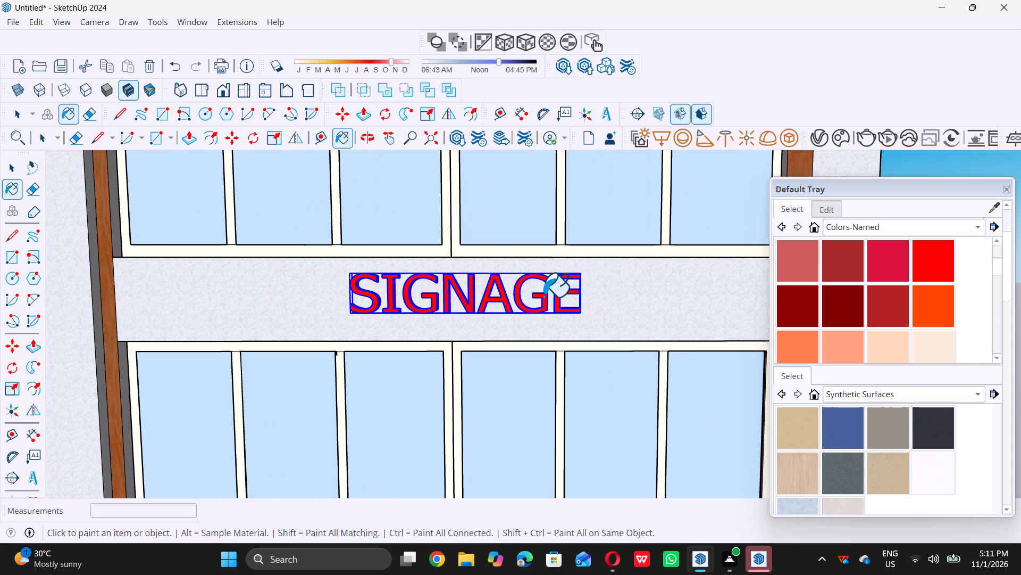
{"action": "key", "text": "space"}
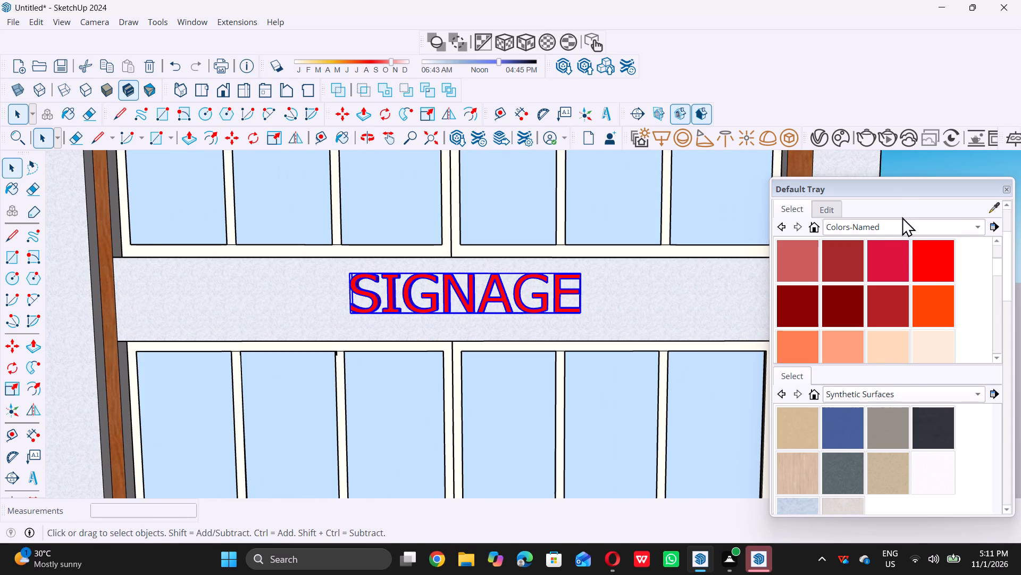
Darken the 0020_Red material slightly by setting its HLS lightness to 46.
{"action": "scroll", "coordinate": [892, 194], "scroll_direction": "up", "scroll_amount": 3}
{"action": "scroll", "coordinate": [893, 234], "scroll_direction": "down", "scroll_amount": 4}
{"action": "scroll", "coordinate": [893, 255], "scroll_direction": "up", "scroll_amount": 9}
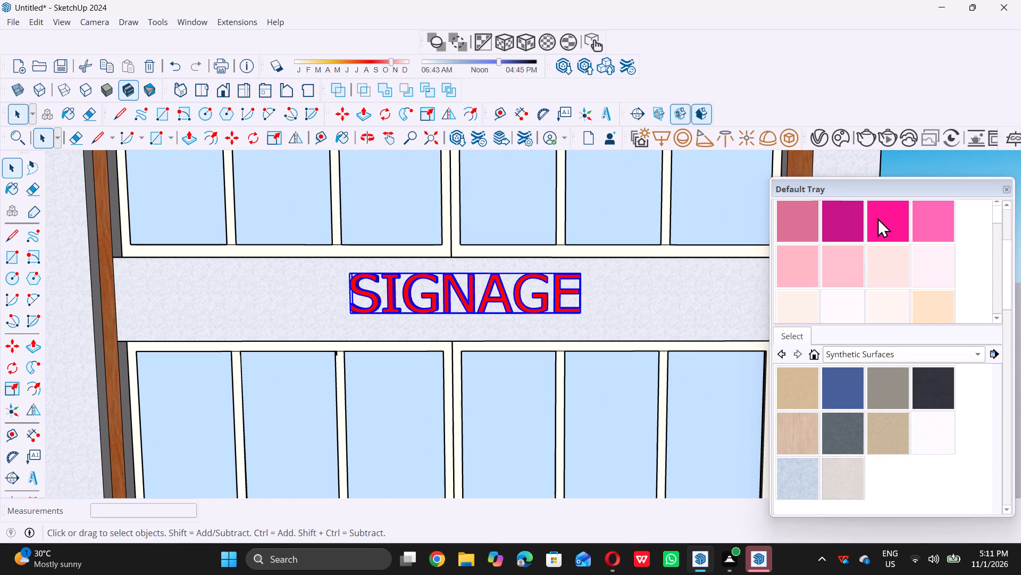
{"action": "scroll", "coordinate": [876, 215], "scroll_direction": "up", "scroll_amount": 12}
{"action": "scroll", "coordinate": [991, 280], "scroll_direction": "up", "scroll_amount": 5}
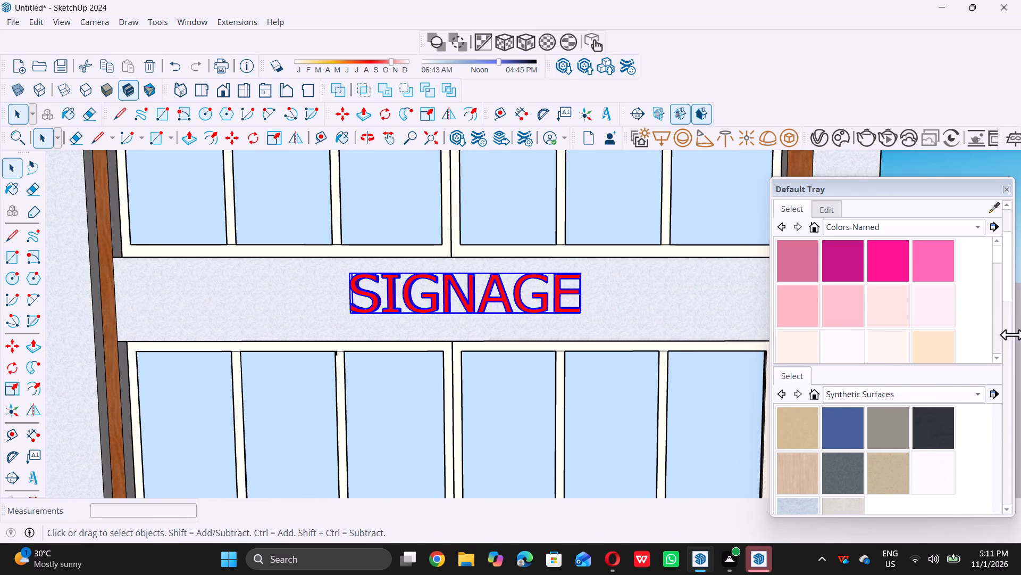
{"action": "scroll", "coordinate": [984, 326], "scroll_direction": "up", "scroll_amount": 9}
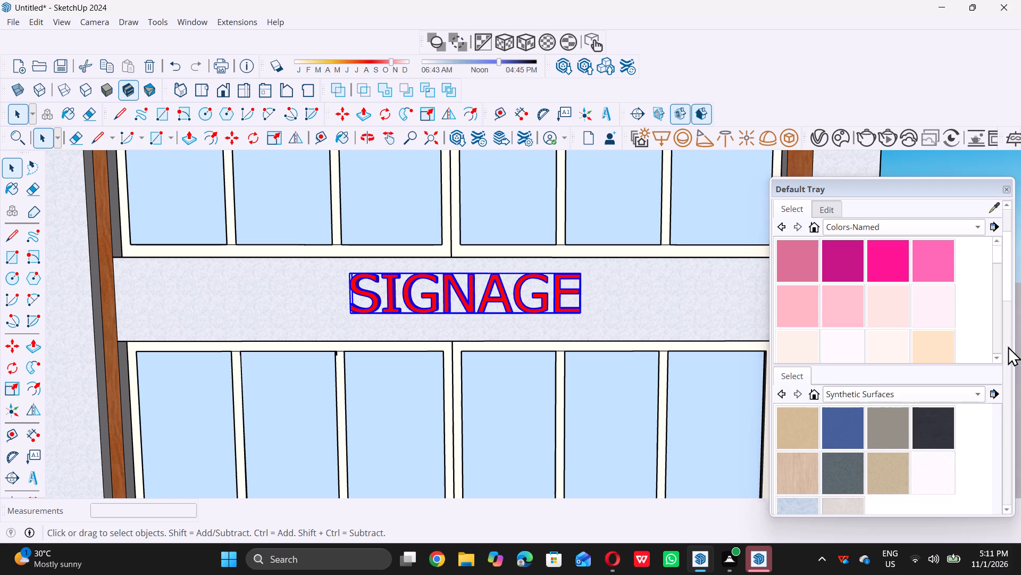
{"action": "left_click", "coordinate": [1008, 345]}
{"action": "left_click", "coordinate": [1008, 341]}
{"action": "left_click", "coordinate": [1008, 332]}
{"action": "double_click", "coordinate": [1008, 327]}
{"action": "left_click", "coordinate": [1008, 323]}
{"action": "double_click", "coordinate": [1007, 319]}
{"action": "left_click_drag", "start_coordinate": [1007, 316], "coordinate": [1010, 210]}
{"action": "triple_click", "coordinate": [1010, 208]}
{"action": "left_click", "coordinate": [1010, 206]}
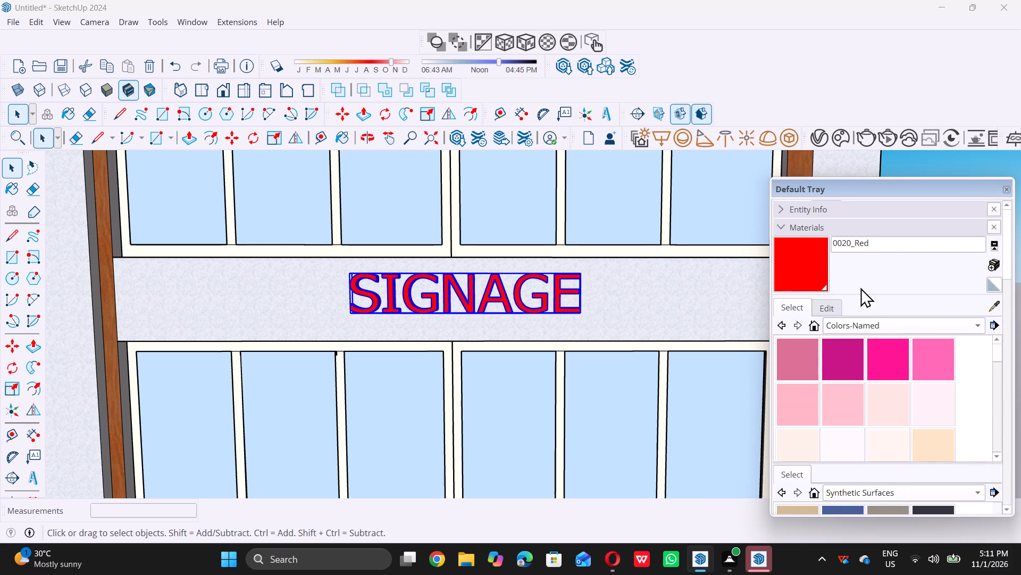
{"action": "scroll", "coordinate": [857, 289], "scroll_direction": "up", "scroll_amount": 5}
{"action": "left_click", "coordinate": [828, 306]}
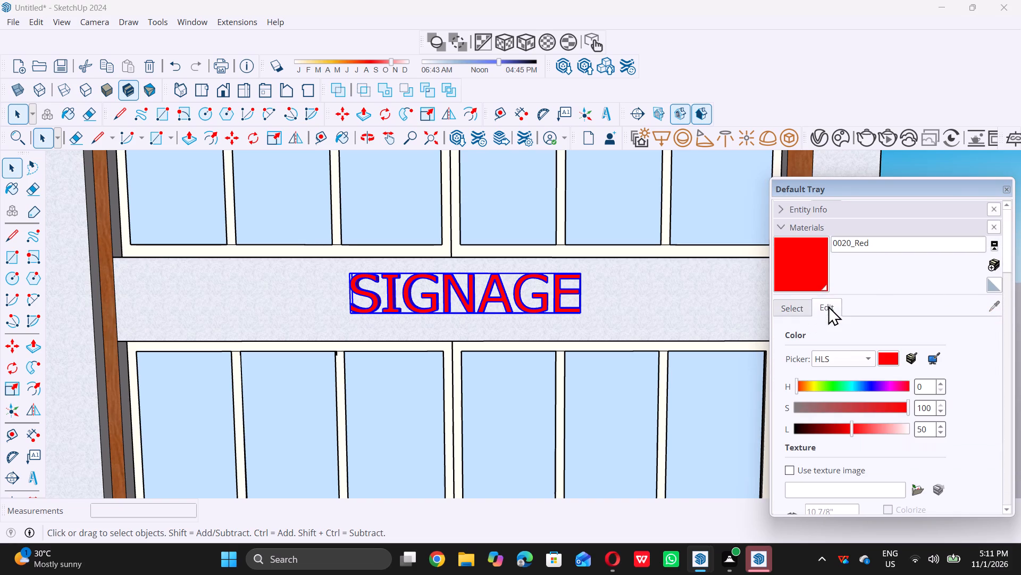
{"action": "triple_click", "coordinate": [851, 430]}
{"action": "double_click", "coordinate": [847, 432]}
{"action": "left_click", "coordinate": [847, 432]}
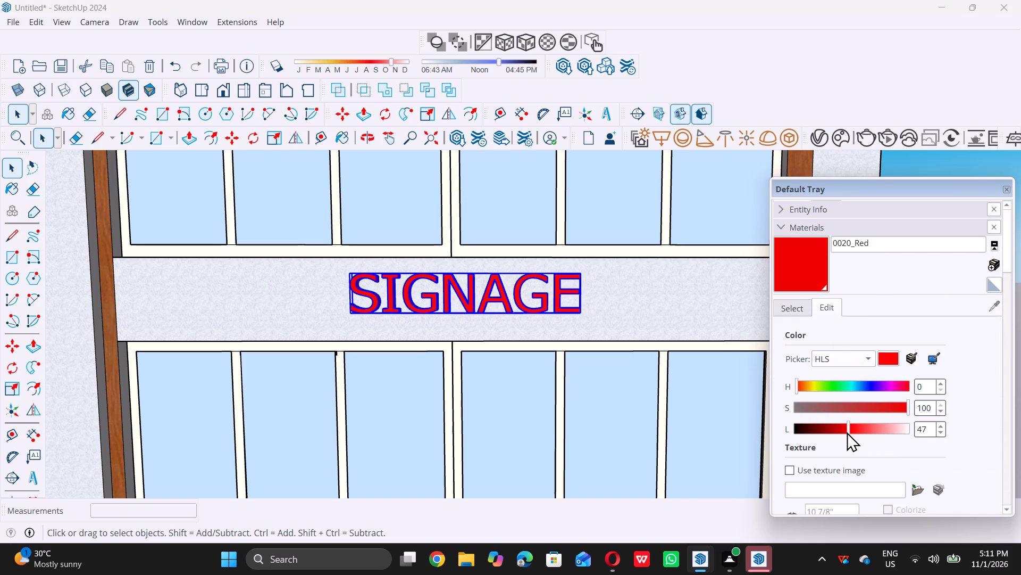
{"action": "double_click", "coordinate": [847, 432]}
{"action": "left_click", "coordinate": [846, 432]}
Deselect the "SIGNAGE" lettering and inspect its red finish and depth from the front and at an angle.
{"action": "scroll", "coordinate": [500, 334], "scroll_direction": "down", "scroll_amount": 19}
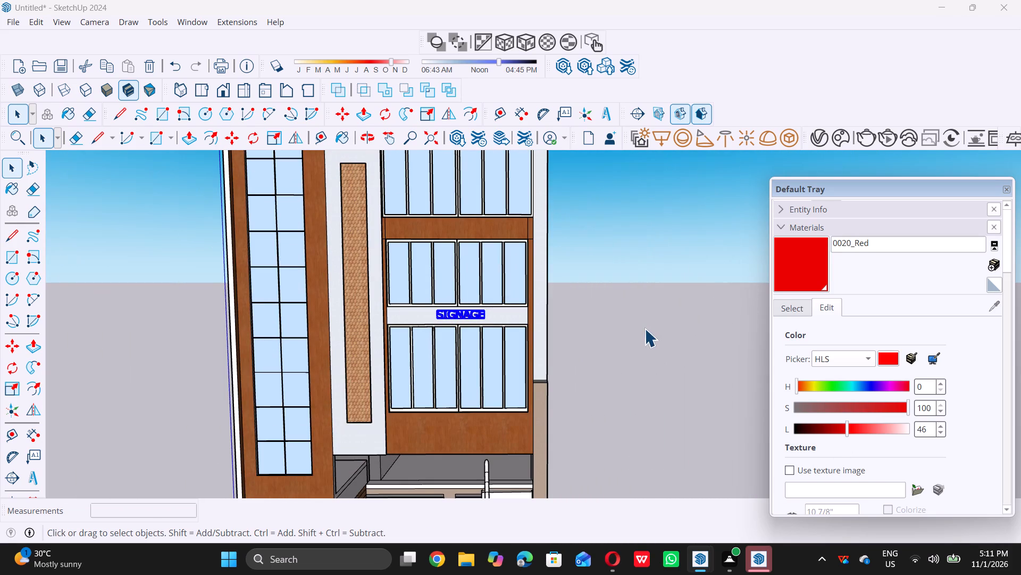
{"action": "key", "text": "space"}
{"action": "triple_click", "coordinate": [646, 326]}
{"action": "left_click", "coordinate": [647, 325]}
{"action": "scroll", "coordinate": [446, 315], "scroll_direction": "up", "scroll_amount": 4}
{"action": "scroll", "coordinate": [510, 310], "scroll_direction": "up", "scroll_amount": 10}
{"action": "scroll", "coordinate": [497, 314], "scroll_direction": "down", "scroll_amount": 13}
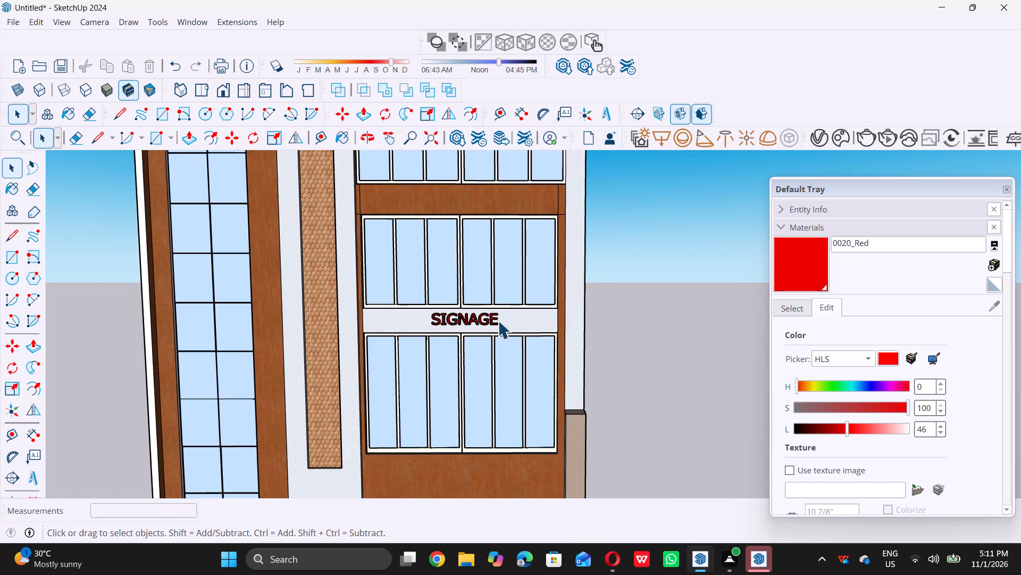
{"action": "scroll", "coordinate": [498, 321], "scroll_direction": "down", "scroll_amount": 5}
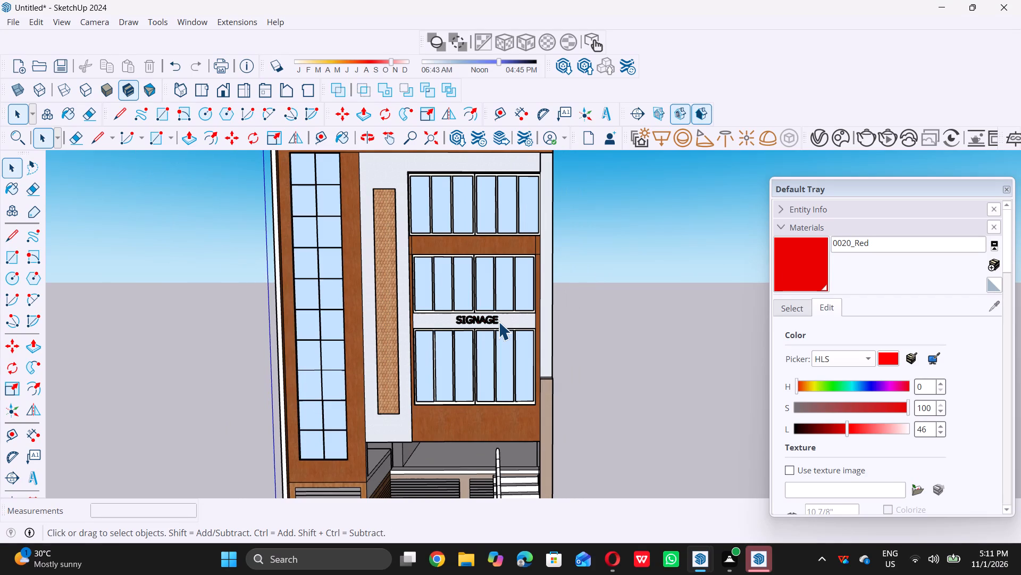
{"action": "scroll", "coordinate": [425, 302], "scroll_direction": "down", "scroll_amount": 6}
{"action": "middle_click_drag", "start_coordinate": [420, 317], "coordinate": [443, 357]}
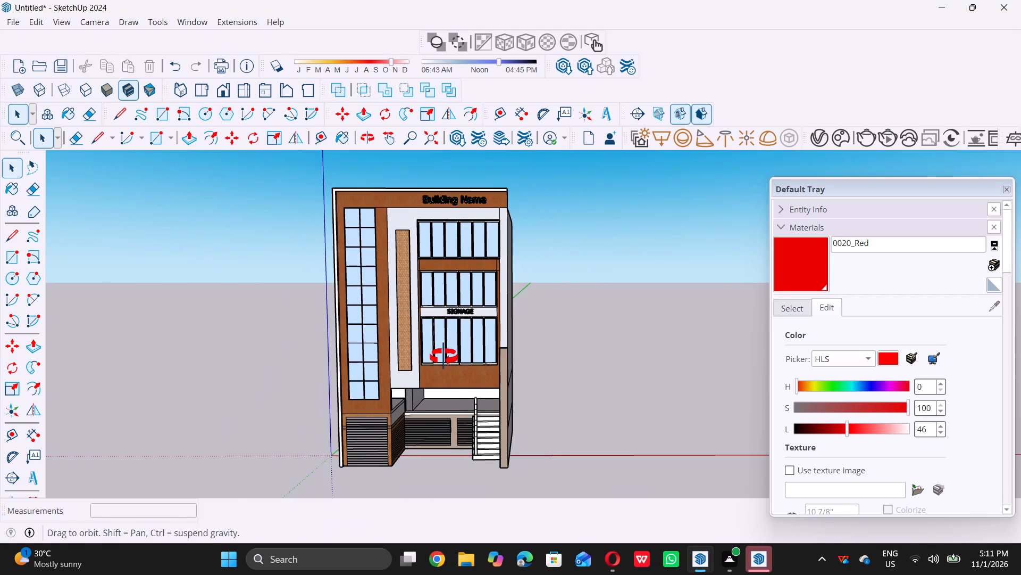
{"action": "middle_click_drag", "start_coordinate": [443, 357], "coordinate": [540, 408]}
{"action": "scroll", "coordinate": [496, 350], "scroll_direction": "up", "scroll_amount": 11}
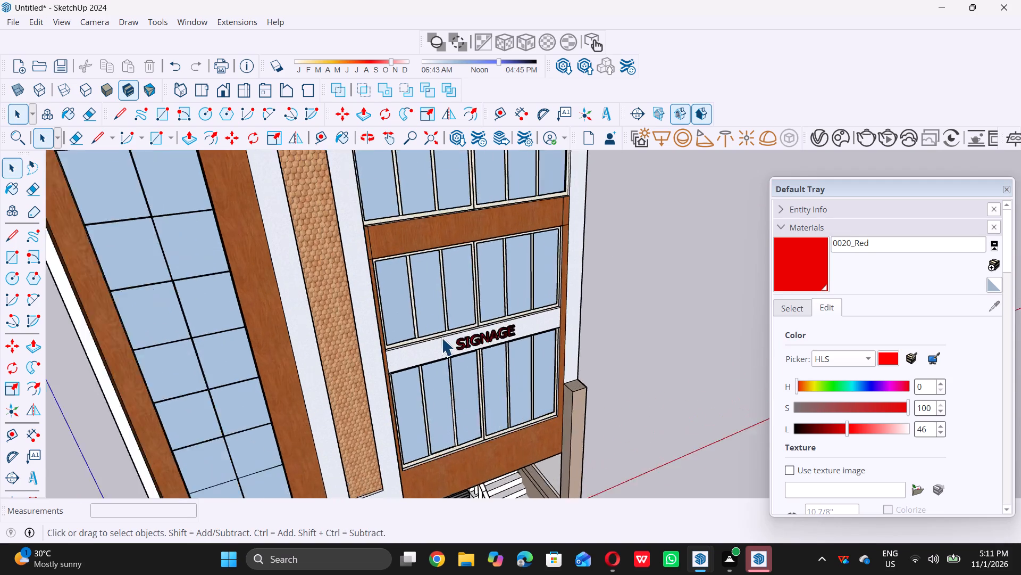
{"action": "scroll", "coordinate": [441, 338], "scroll_direction": "up", "scroll_amount": 17}
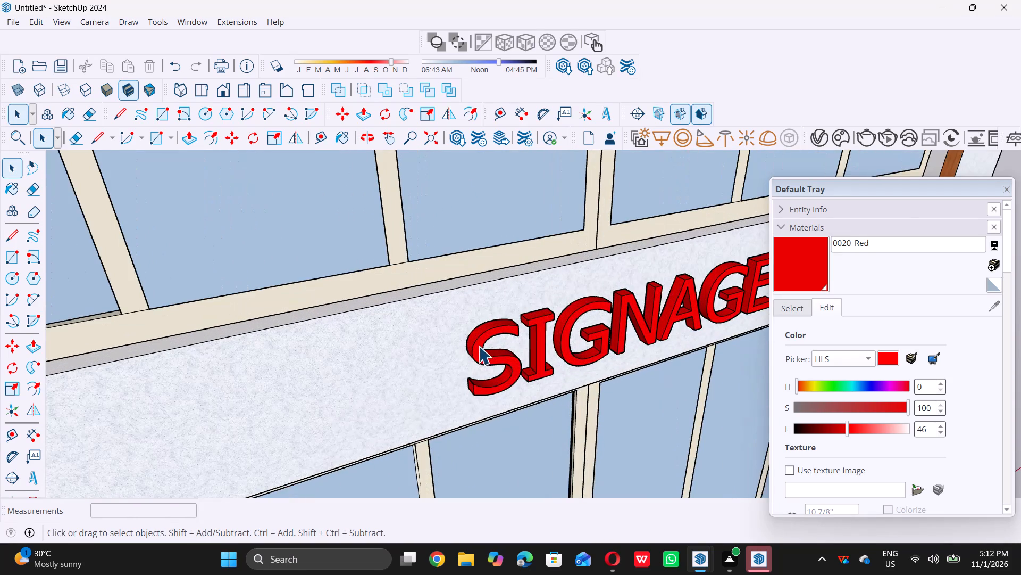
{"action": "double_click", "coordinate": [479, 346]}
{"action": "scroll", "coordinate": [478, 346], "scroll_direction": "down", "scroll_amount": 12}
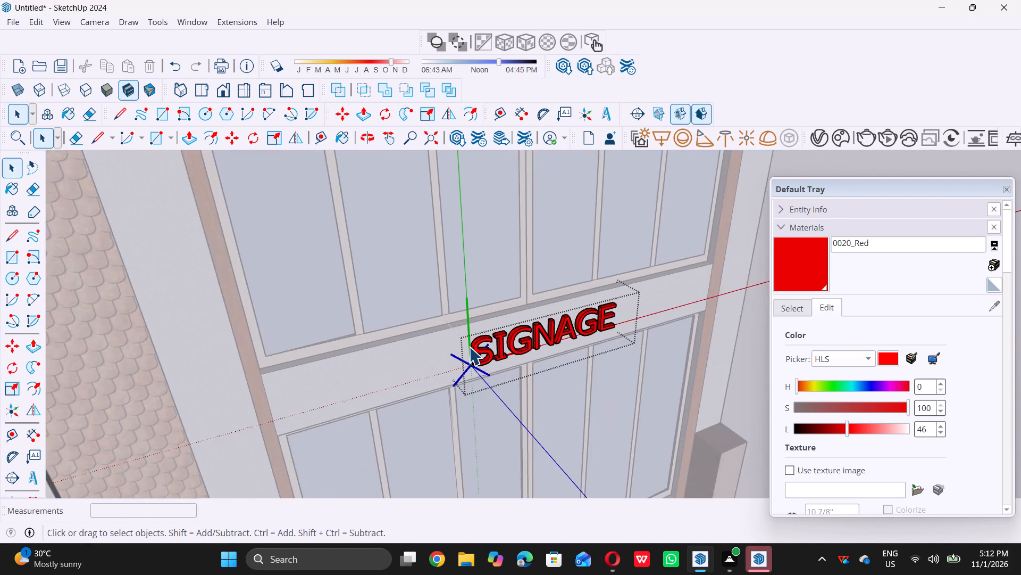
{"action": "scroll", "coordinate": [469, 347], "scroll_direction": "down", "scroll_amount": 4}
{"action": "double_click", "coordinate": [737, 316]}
Thicken the "SIGNAGE" 3D text further outward from the terrazzo band by scaling its blue axis to about 1.84.
{"action": "scroll", "coordinate": [467, 348], "scroll_direction": "up", "scroll_amount": 3}
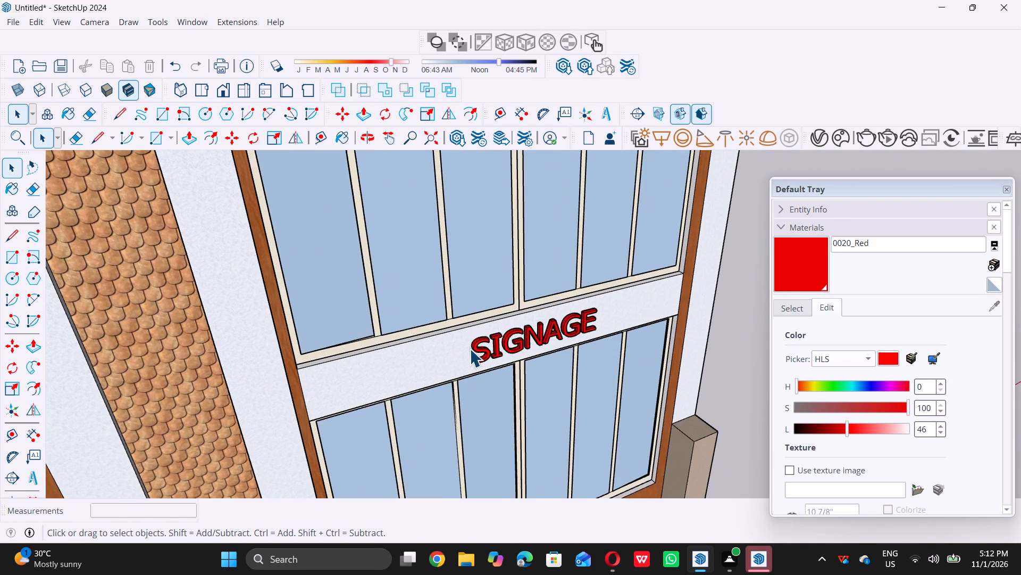
{"action": "left_click", "coordinate": [480, 345]}
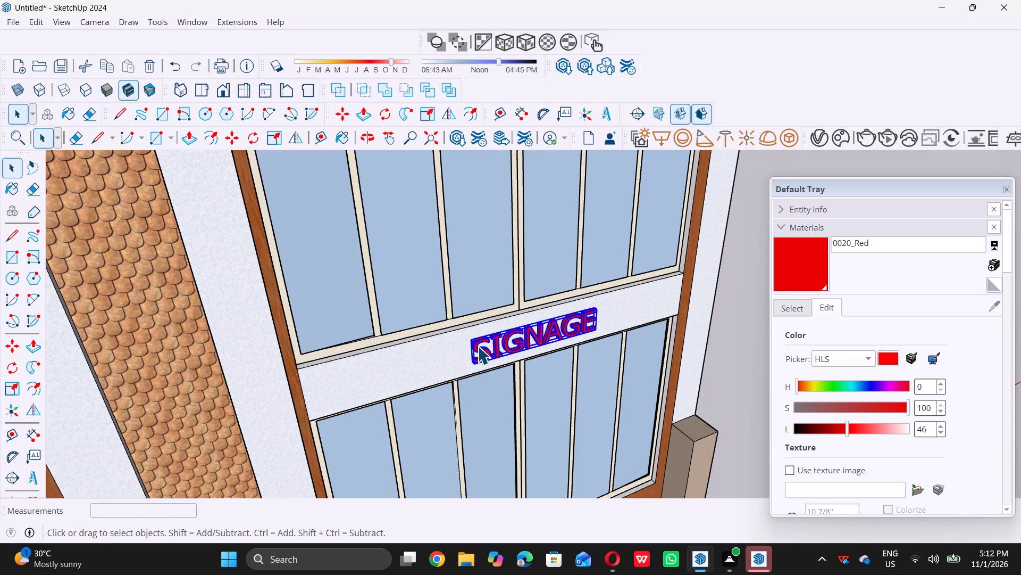
{"action": "key", "text": "s"}
{"action": "scroll", "coordinate": [547, 344], "scroll_direction": "up", "scroll_amount": 18}
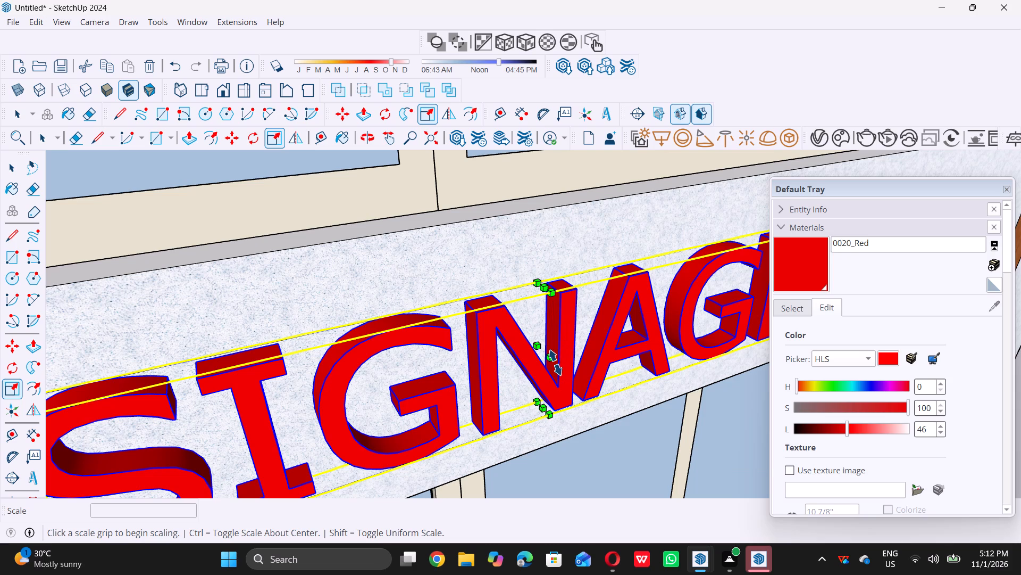
{"action": "left_click", "coordinate": [553, 362]}
{"action": "left_click", "coordinate": [560, 369]}
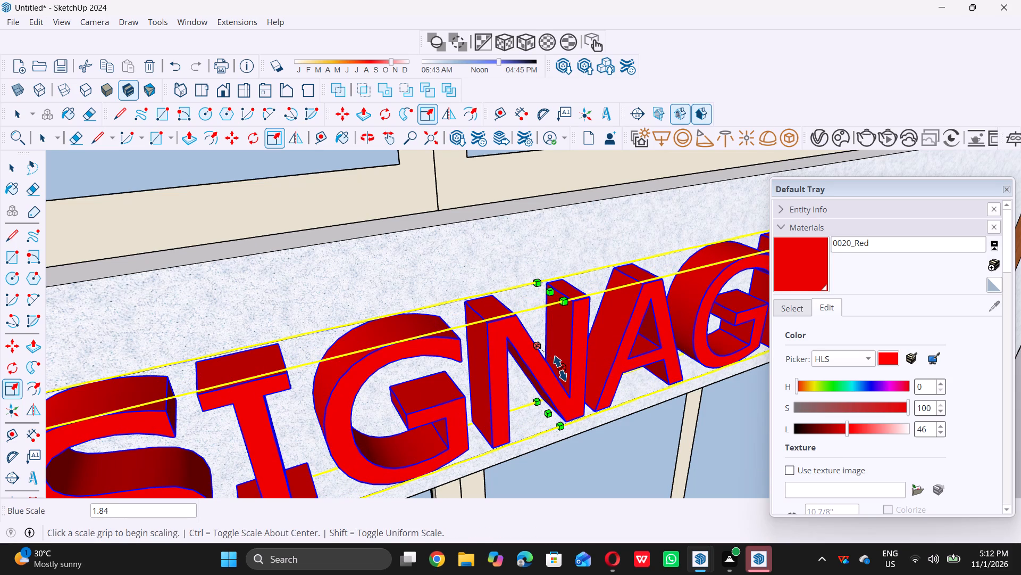
{"action": "key", "text": "space"}
{"action": "scroll", "coordinate": [540, 368], "scroll_direction": "down", "scroll_amount": 13}
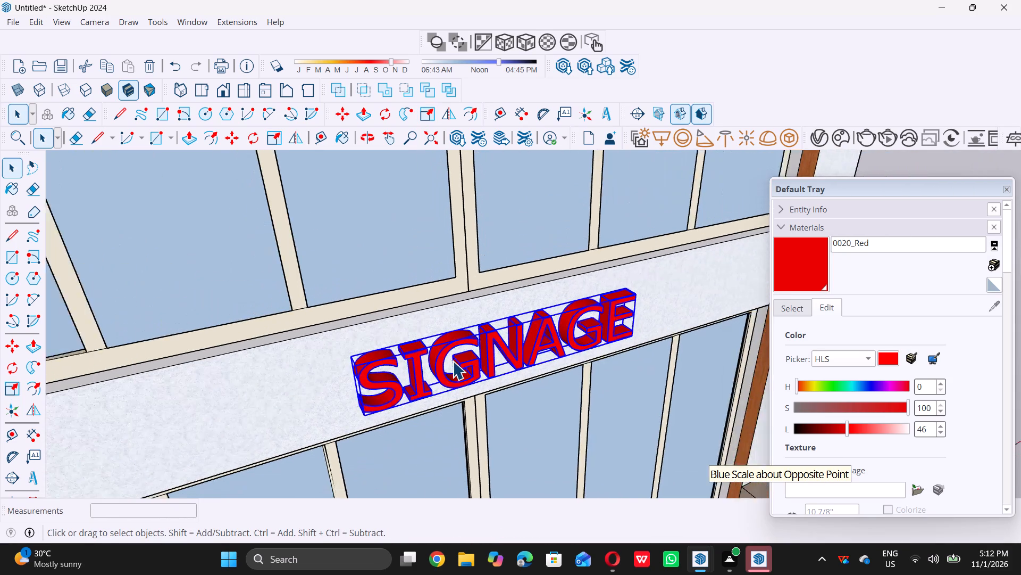
Copy the red "SIGNAGE" 3D text about 16' 9" down onto the wooden band above the entrance stairs.
{"action": "scroll", "coordinate": [441, 380], "scroll_direction": "down", "scroll_amount": 20}
{"action": "scroll", "coordinate": [441, 380], "scroll_direction": "down", "scroll_amount": 1}
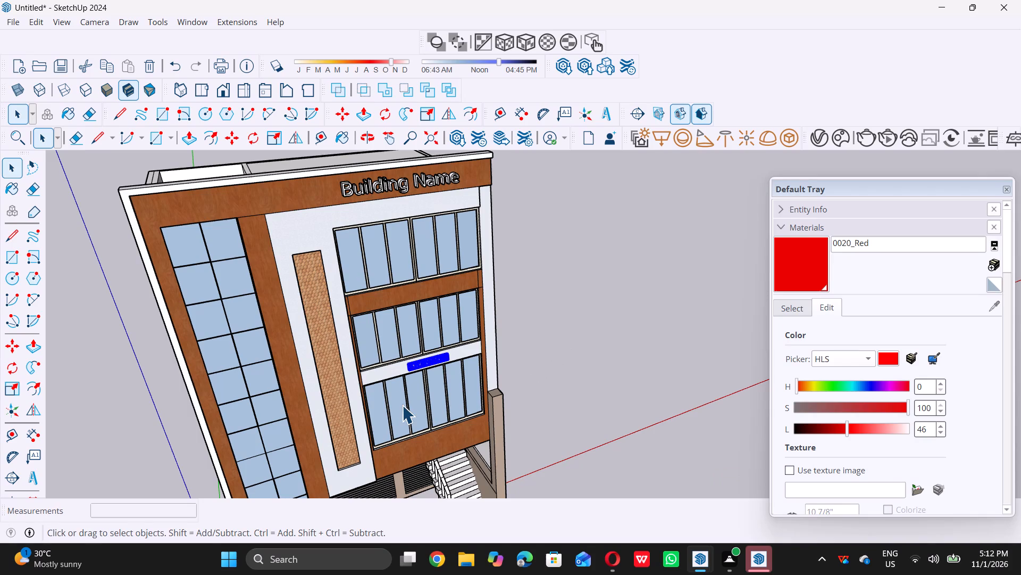
{"action": "key", "text": "m"}
{"action": "scroll", "coordinate": [427, 364], "scroll_direction": "up", "scroll_amount": 17}
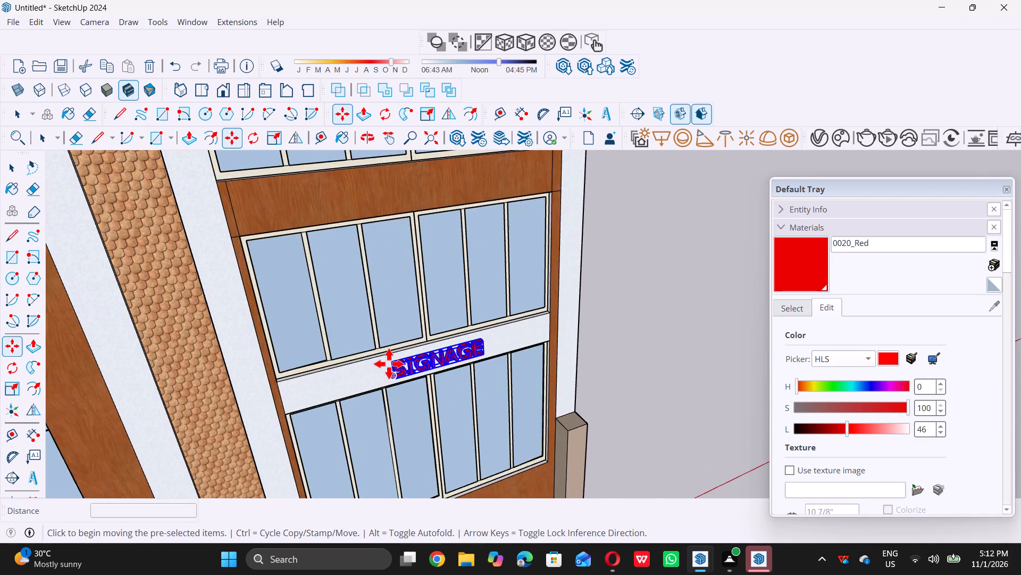
{"action": "scroll", "coordinate": [389, 364], "scroll_direction": "up", "scroll_amount": 18}
{"action": "scroll", "coordinate": [394, 356], "scroll_direction": "up", "scroll_amount": 4}
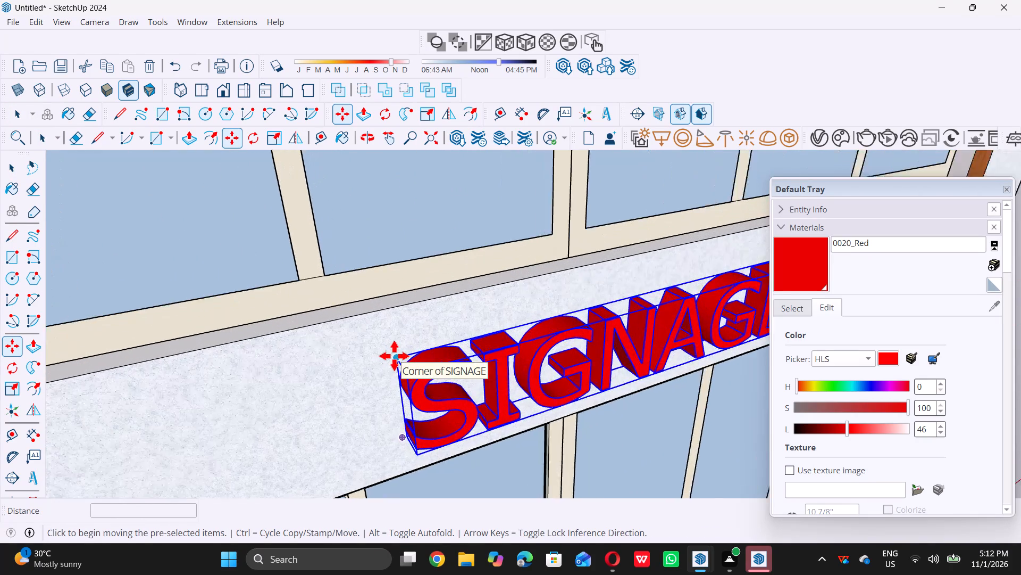
{"action": "double_click", "coordinate": [396, 357]}
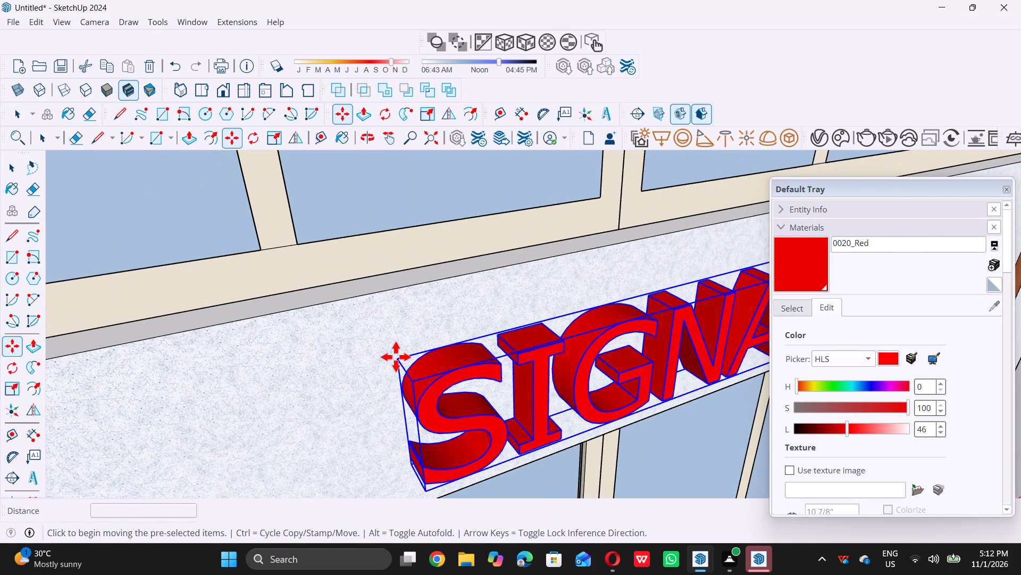
{"action": "scroll", "coordinate": [424, 418], "scroll_direction": "down", "scroll_amount": 7}
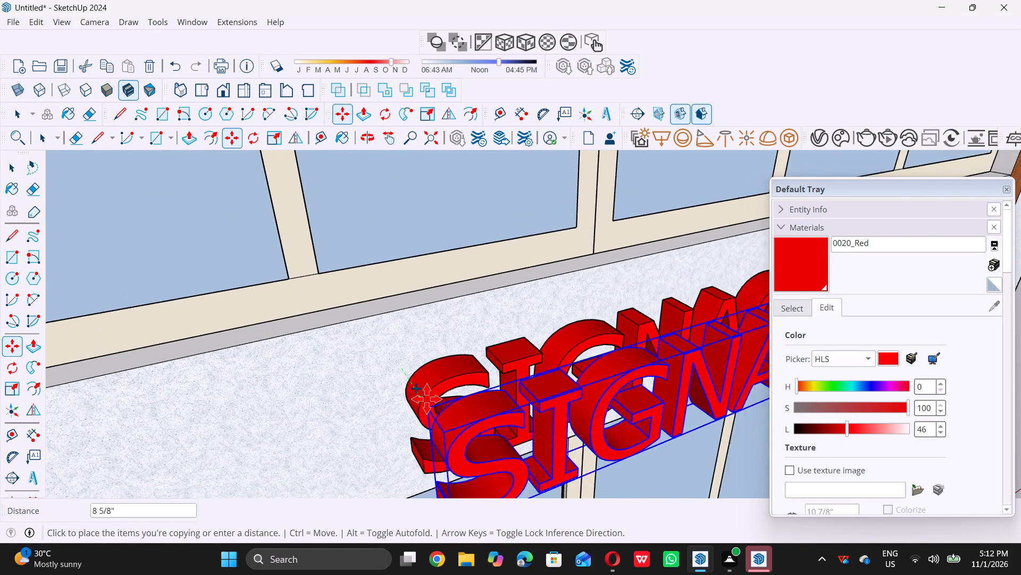
{"action": "scroll", "coordinate": [426, 399], "scroll_direction": "down", "scroll_amount": 20}
{"action": "scroll", "coordinate": [426, 399], "scroll_direction": "down", "scroll_amount": 5}
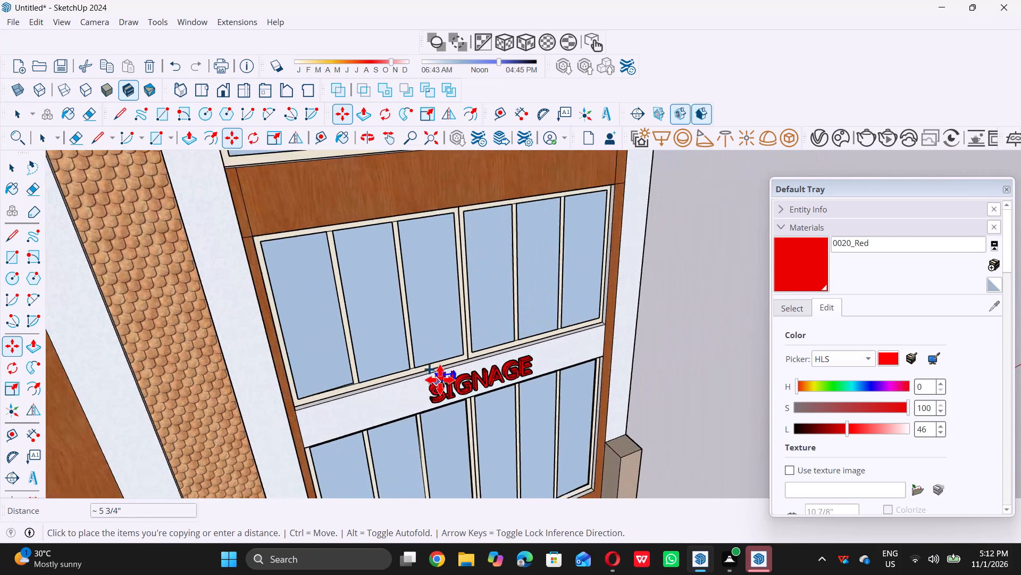
{"action": "scroll", "coordinate": [440, 380], "scroll_direction": "down", "scroll_amount": 20}
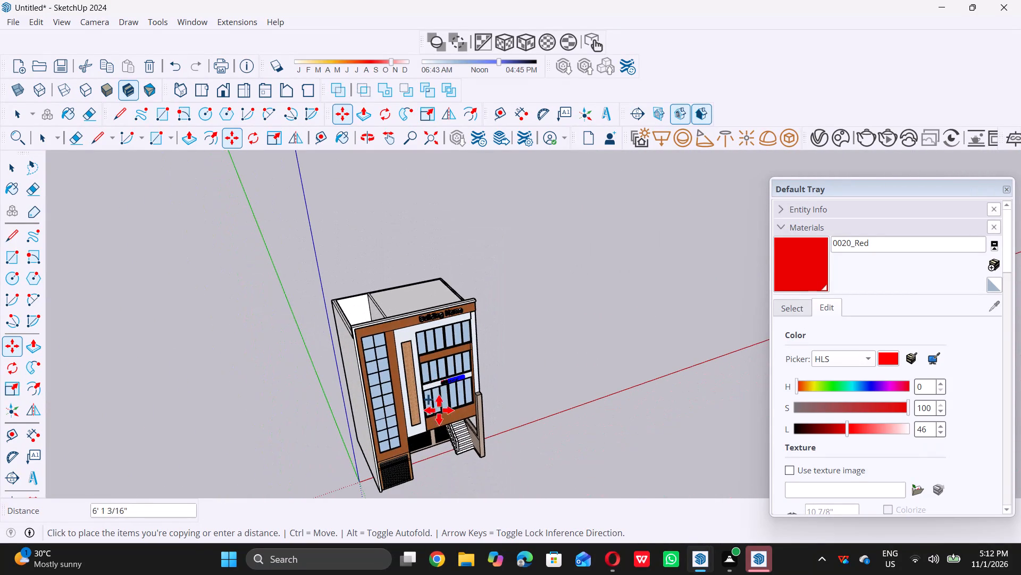
{"action": "scroll", "coordinate": [452, 418], "scroll_direction": "up", "scroll_amount": 19}
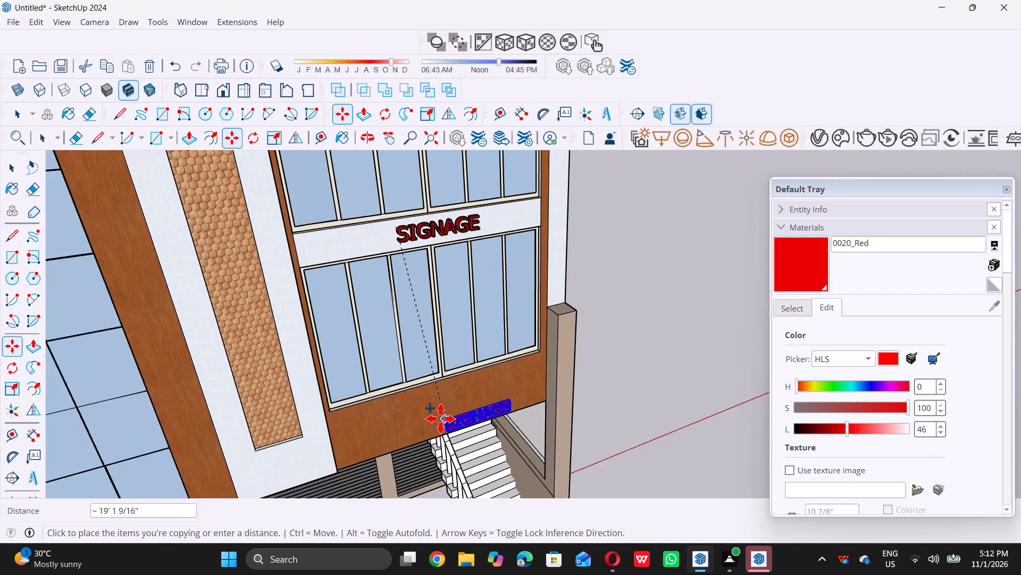
{"action": "scroll", "coordinate": [437, 407], "scroll_direction": "up", "scroll_amount": 3}
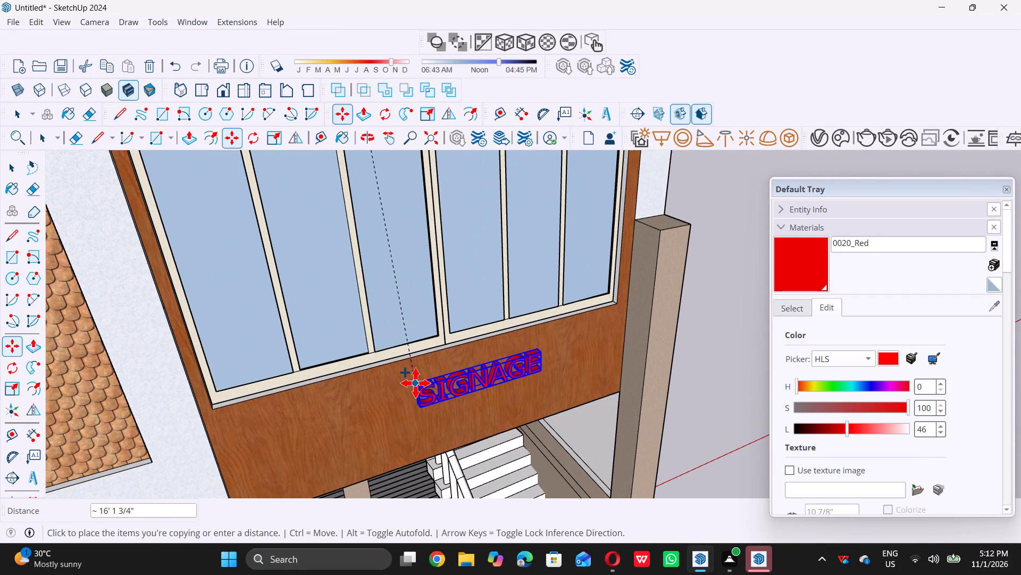
{"action": "double_click", "coordinate": [414, 395]}
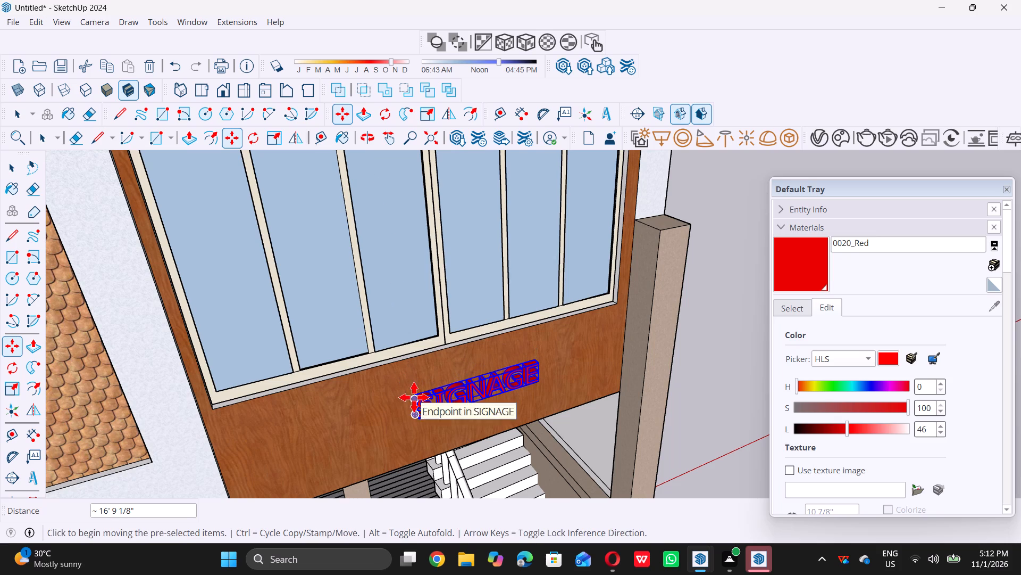
{"action": "key", "text": "space"}
{"action": "scroll", "coordinate": [413, 399], "scroll_direction": "down", "scroll_amount": 11}
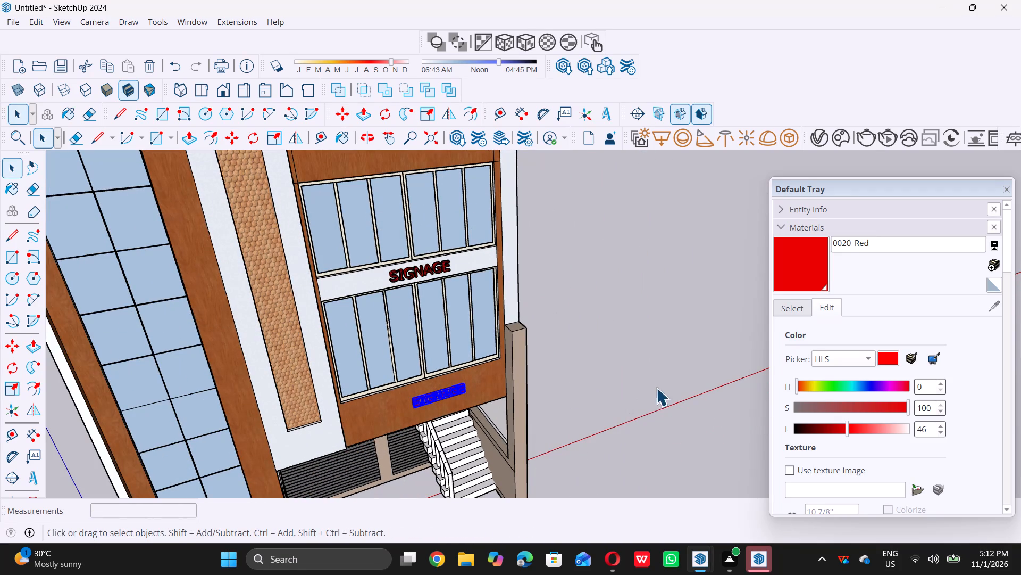
{"action": "triple_click", "coordinate": [656, 388]}
Inspect the whole front facade, checking the "Building Name" and both "SIGNAGE" texts from several distances and angles.
{"action": "middle_click_drag", "start_coordinate": [432, 441], "coordinate": [386, 341]}
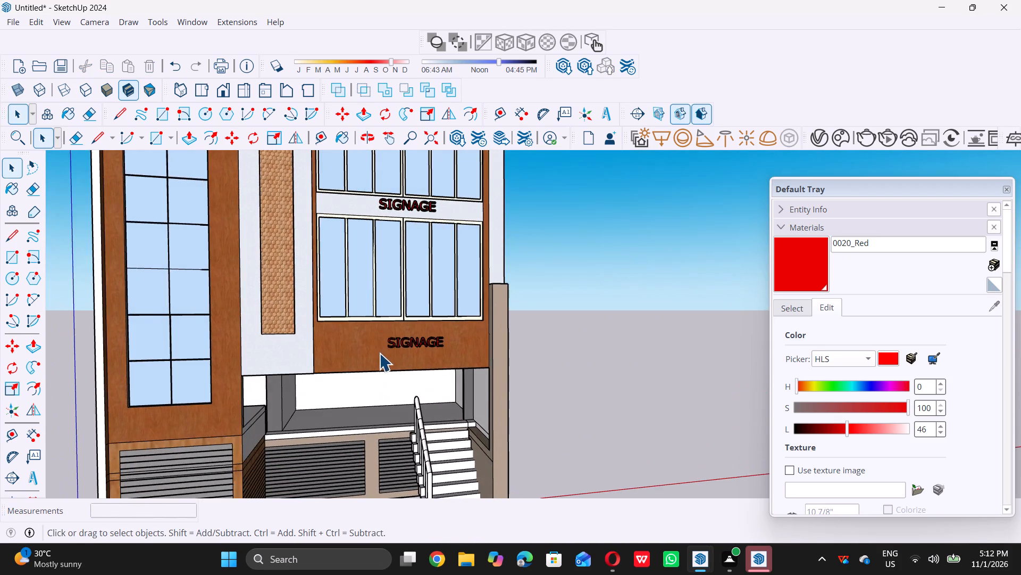
{"action": "scroll", "coordinate": [379, 353], "scroll_direction": "up", "scroll_amount": 10}
{"action": "scroll", "coordinate": [369, 373], "scroll_direction": "down", "scroll_amount": 15}
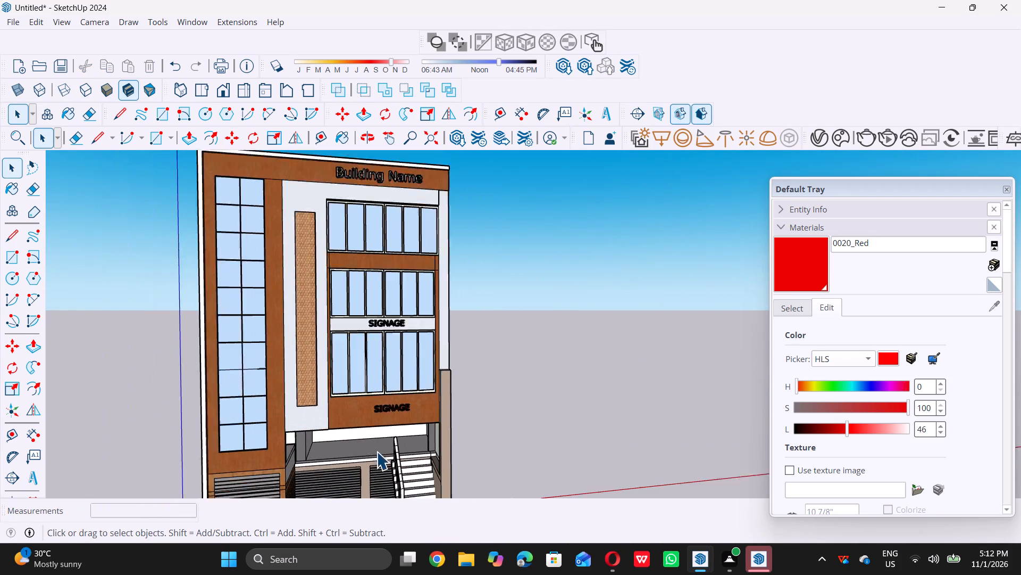
{"action": "scroll", "coordinate": [419, 234], "scroll_direction": "up", "scroll_amount": 12}
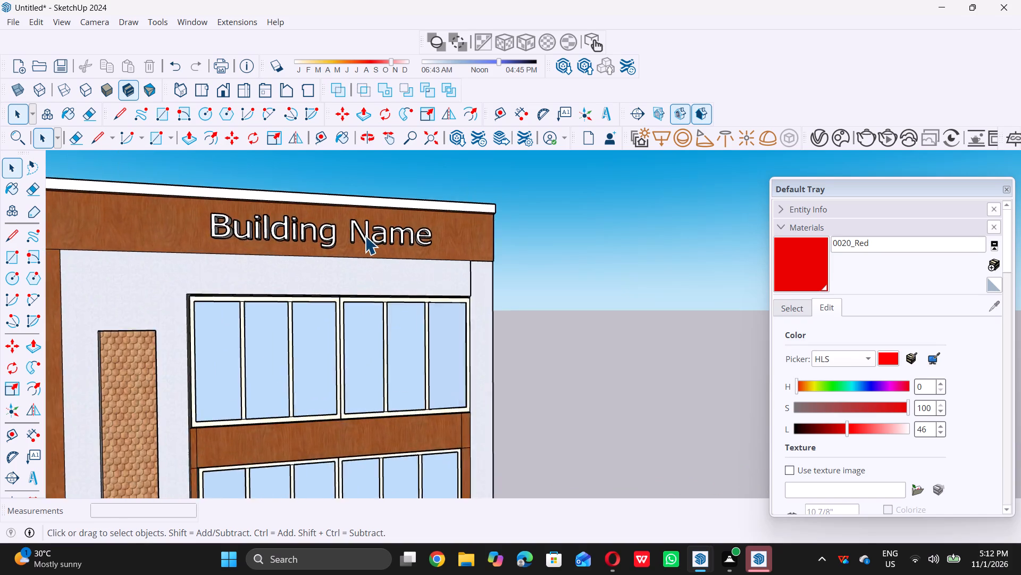
{"action": "scroll", "coordinate": [365, 238], "scroll_direction": "down", "scroll_amount": 12}
{"action": "scroll", "coordinate": [426, 399], "scroll_direction": "down", "scroll_amount": 5}
{"action": "middle_click_drag", "start_coordinate": [425, 438], "coordinate": [382, 404]}
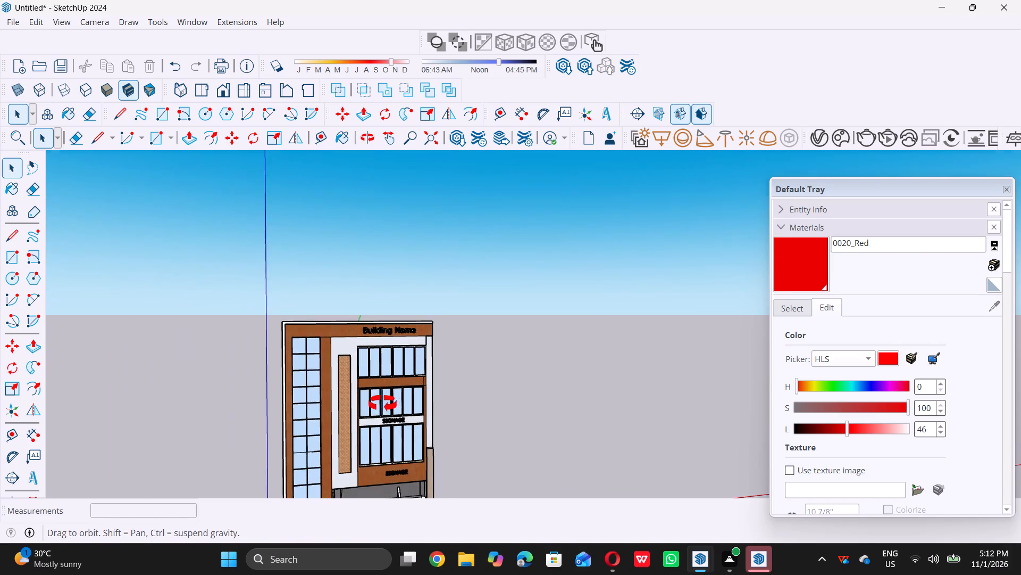
{"action": "middle_click_drag", "start_coordinate": [382, 404], "coordinate": [373, 397]}
{"action": "scroll", "coordinate": [369, 396], "scroll_direction": "down", "scroll_amount": 5}
{"action": "scroll", "coordinate": [358, 457], "scroll_direction": "up", "scroll_amount": 6}
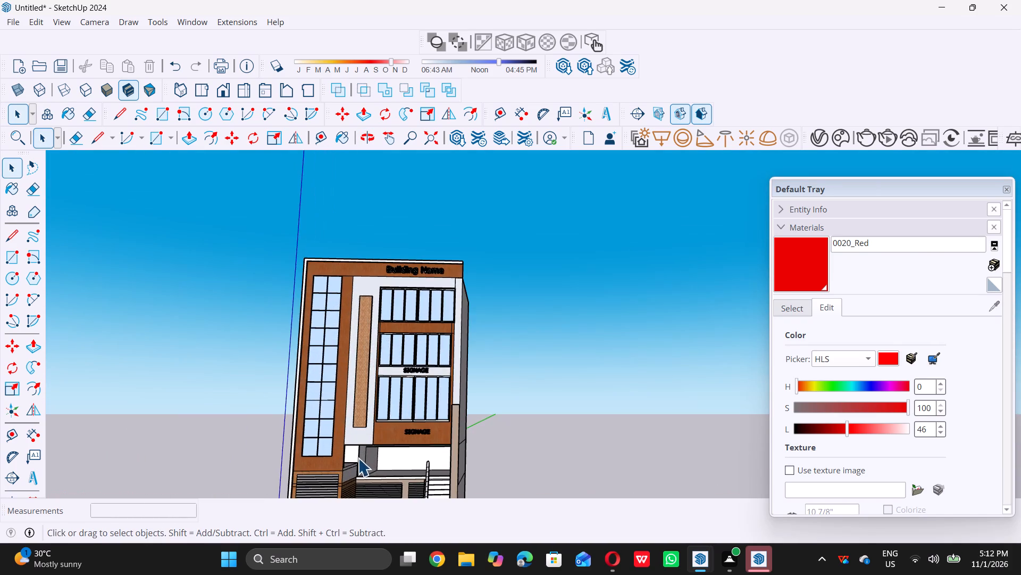
{"action": "scroll", "coordinate": [387, 413], "scroll_direction": "down", "scroll_amount": 3}
{"action": "scroll", "coordinate": [388, 411], "scroll_direction": "up", "scroll_amount": 2}
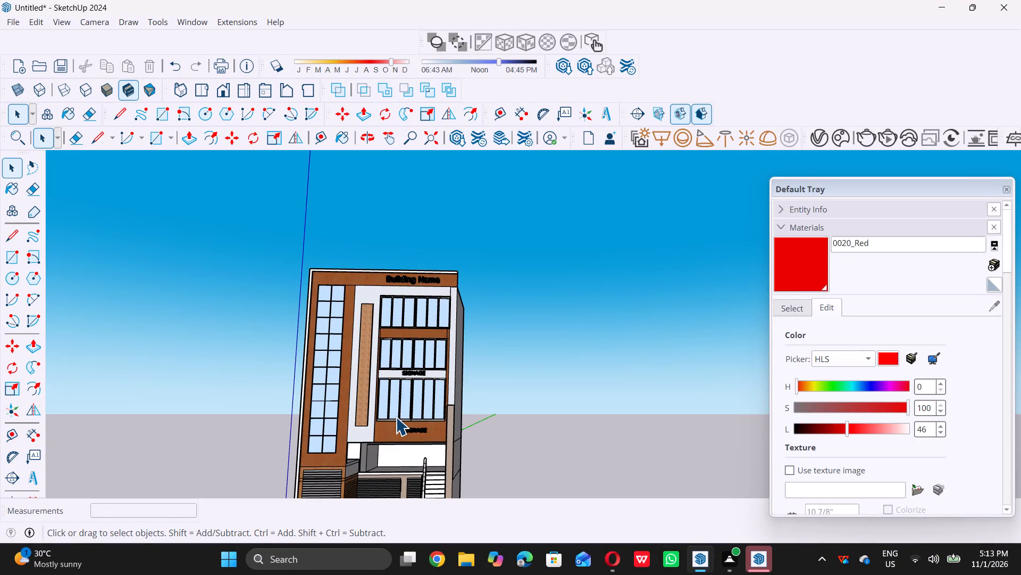
{"action": "scroll", "coordinate": [385, 287], "scroll_direction": "down", "scroll_amount": 4}
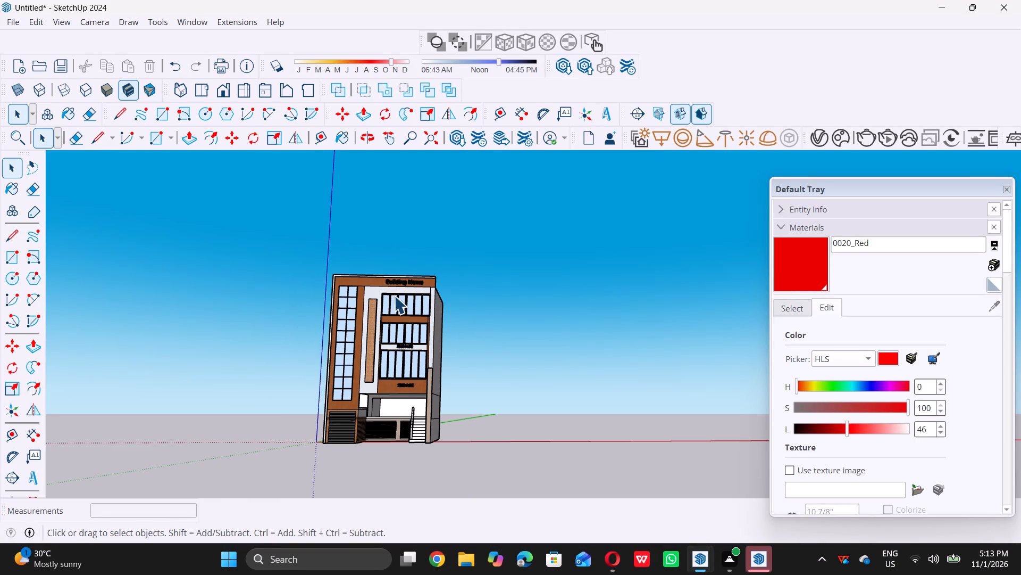
{"action": "scroll", "coordinate": [396, 338], "scroll_direction": "down", "scroll_amount": 5}
{"action": "middle_click_drag", "start_coordinate": [368, 376], "coordinate": [396, 406]}
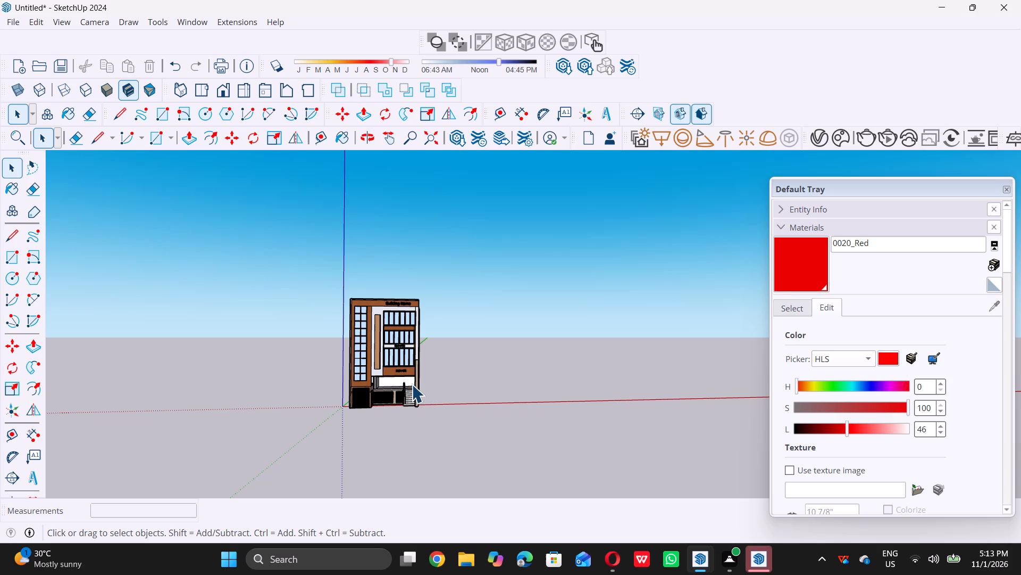
{"action": "middle_click_drag", "start_coordinate": [408, 384], "coordinate": [397, 400]}
{"action": "scroll", "coordinate": [401, 362], "scroll_direction": "up", "scroll_amount": 9}
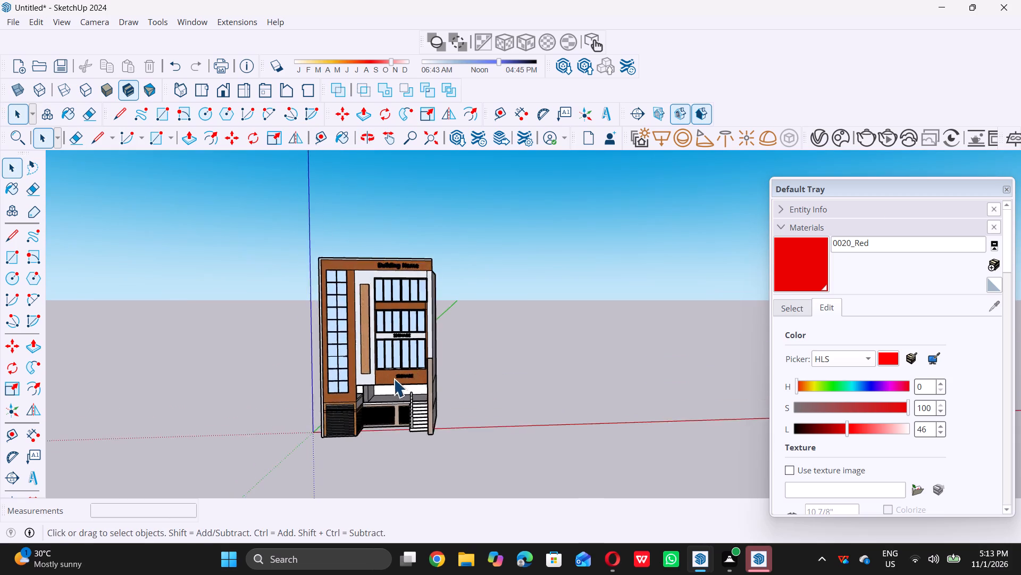
{"action": "scroll", "coordinate": [394, 379], "scroll_direction": "up", "scroll_amount": 1}
{"action": "middle_click_drag", "start_coordinate": [380, 401], "coordinate": [377, 389]}
{"action": "scroll", "coordinate": [370, 400], "scroll_direction": "up", "scroll_amount": 8}
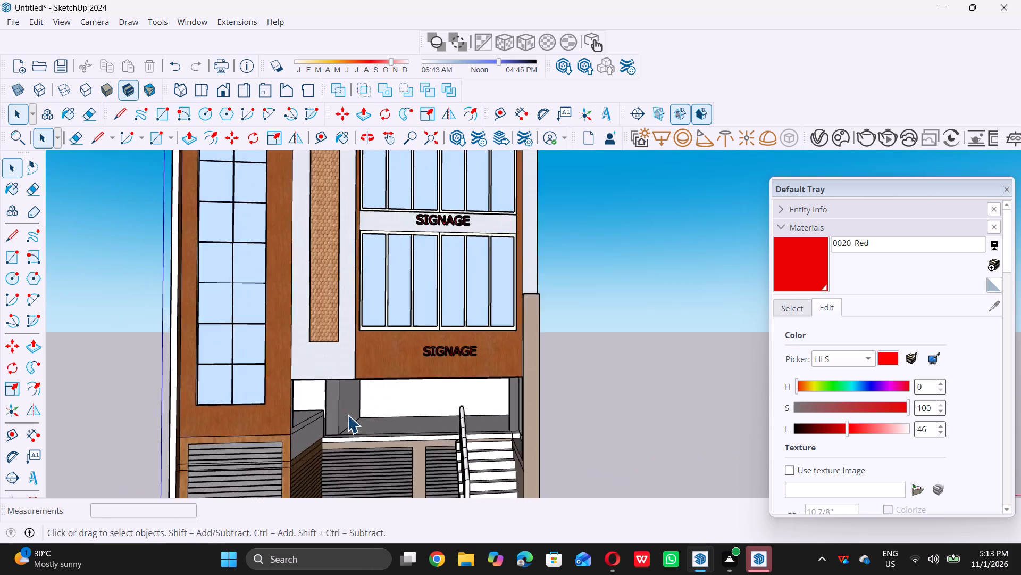
Draw a 6' by 16' 5 11/16" rectangle closing the side opening above the low wall of the recessed entrance porch.
{"action": "scroll", "coordinate": [347, 415], "scroll_direction": "up", "scroll_amount": 2}
{"action": "middle_click_drag", "start_coordinate": [332, 414], "coordinate": [214, 400]}
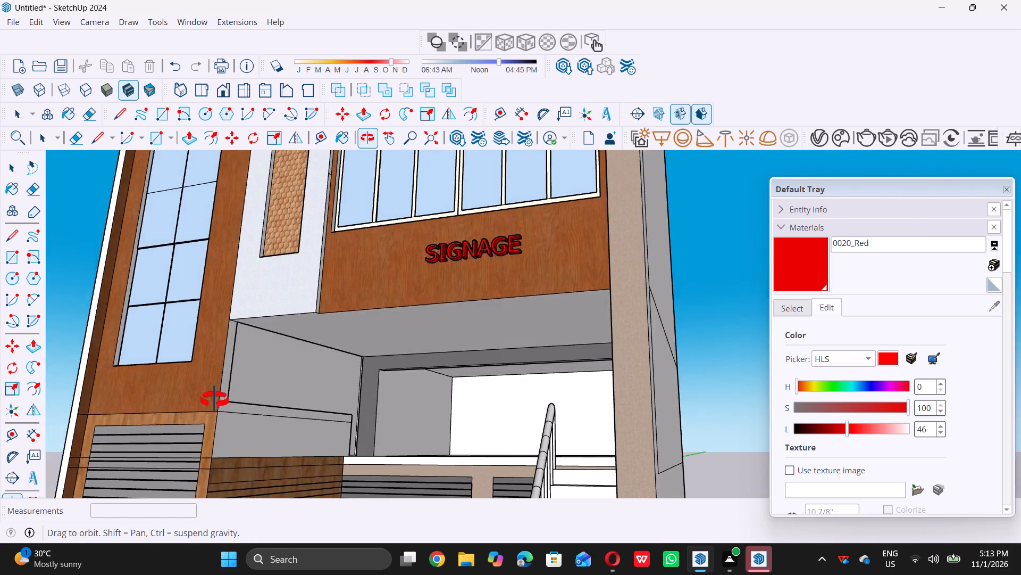
{"action": "middle_click_drag", "start_coordinate": [214, 400], "coordinate": [191, 433]}
{"action": "scroll", "coordinate": [287, 388], "scroll_direction": "up", "scroll_amount": 6}
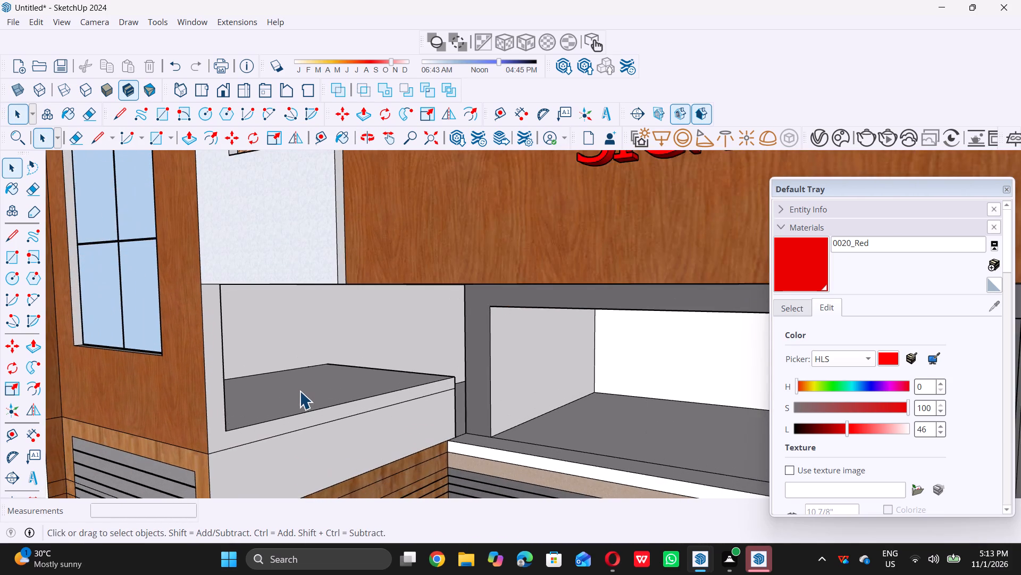
{"action": "scroll", "coordinate": [299, 390], "scroll_direction": "up", "scroll_amount": 1}
{"action": "scroll", "coordinate": [305, 389], "scroll_direction": "down", "scroll_amount": 5}
{"action": "middle_click_drag", "start_coordinate": [304, 385], "coordinate": [309, 340]}
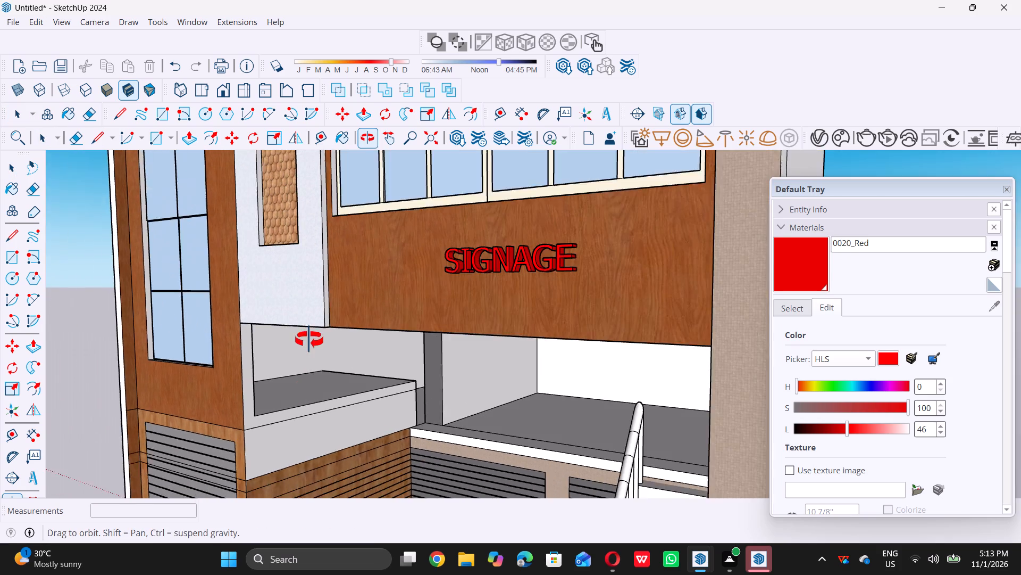
{"action": "middle_click_drag", "start_coordinate": [309, 340], "coordinate": [435, 320]}
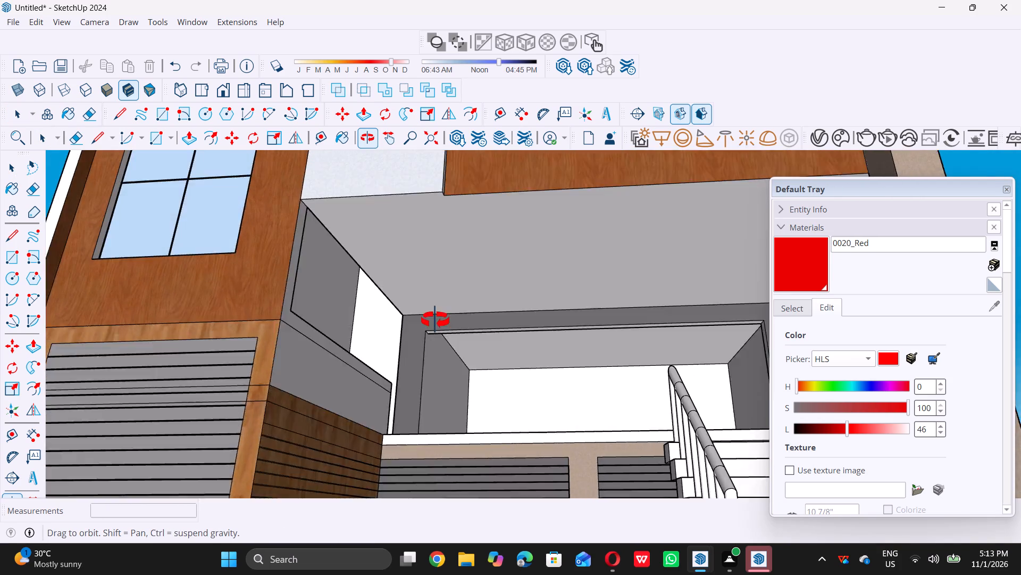
{"action": "middle_click_drag", "start_coordinate": [435, 320], "coordinate": [420, 359]}
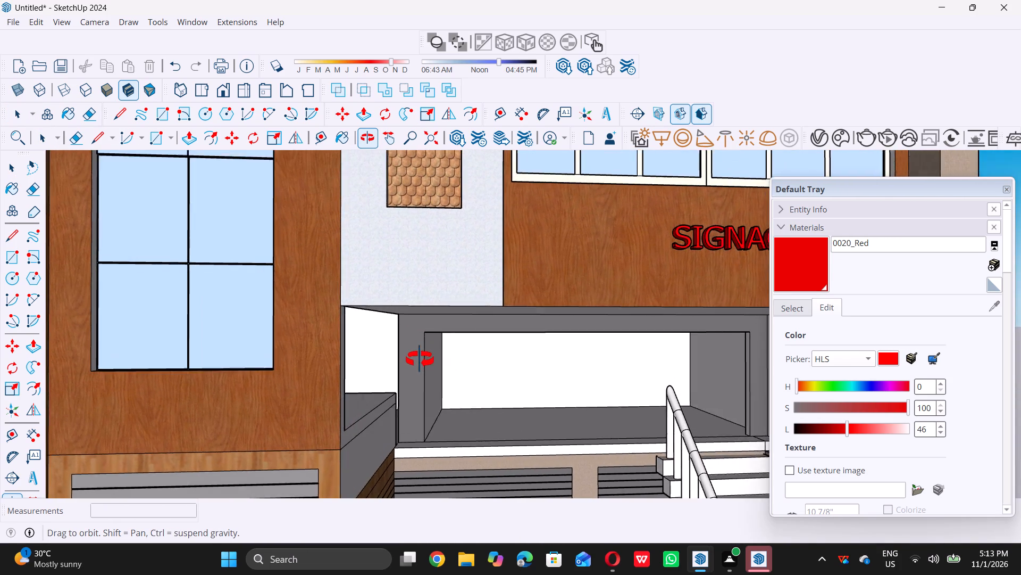
{"action": "middle_click_drag", "start_coordinate": [420, 359], "coordinate": [361, 241]}
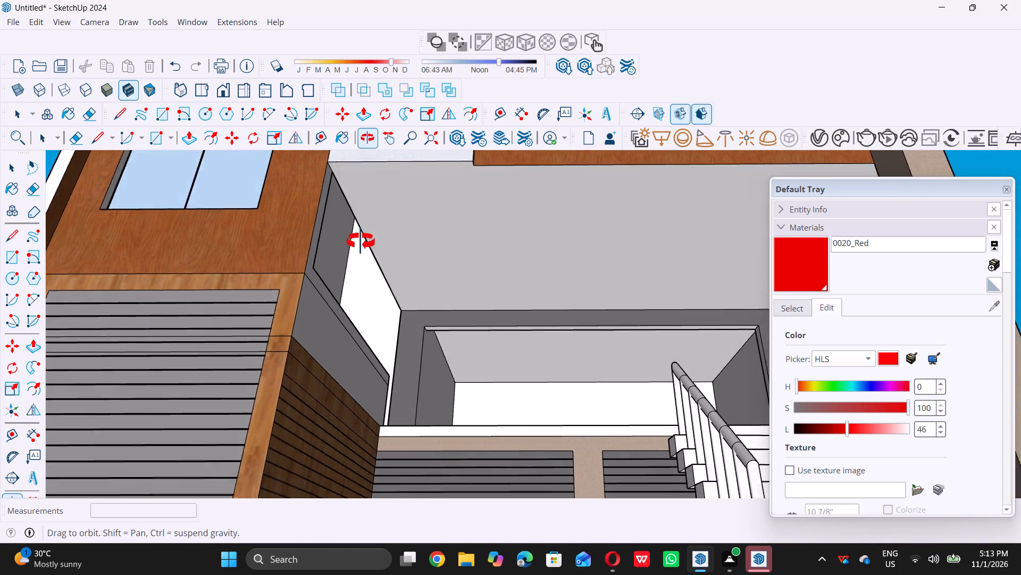
{"action": "middle_click_drag", "start_coordinate": [361, 241], "coordinate": [200, 319]}
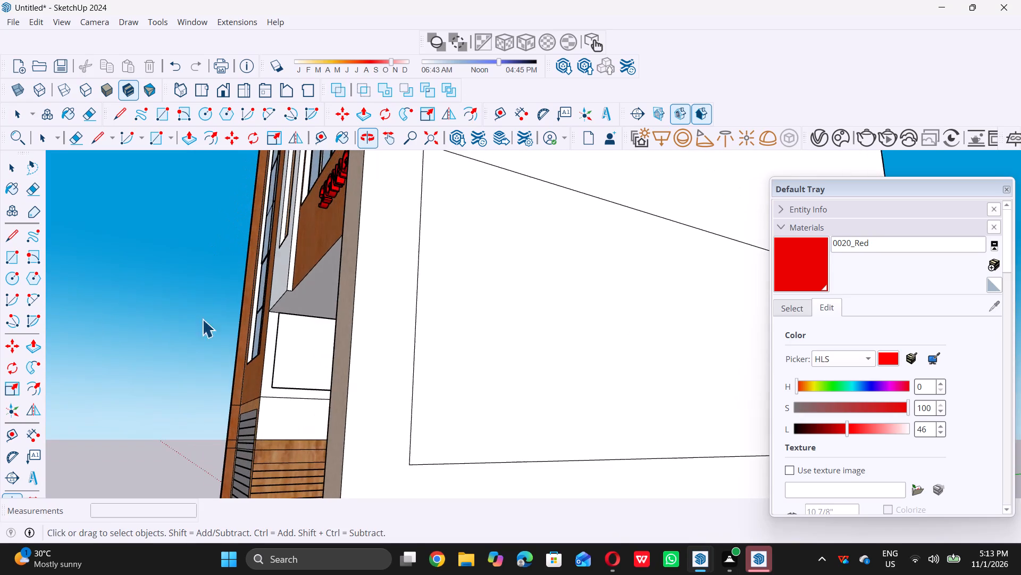
{"action": "scroll", "coordinate": [252, 321], "scroll_direction": "up", "scroll_amount": 5}
{"action": "scroll", "coordinate": [333, 346], "scroll_direction": "up", "scroll_amount": 6}
{"action": "scroll", "coordinate": [368, 358], "scroll_direction": "down", "scroll_amount": 5}
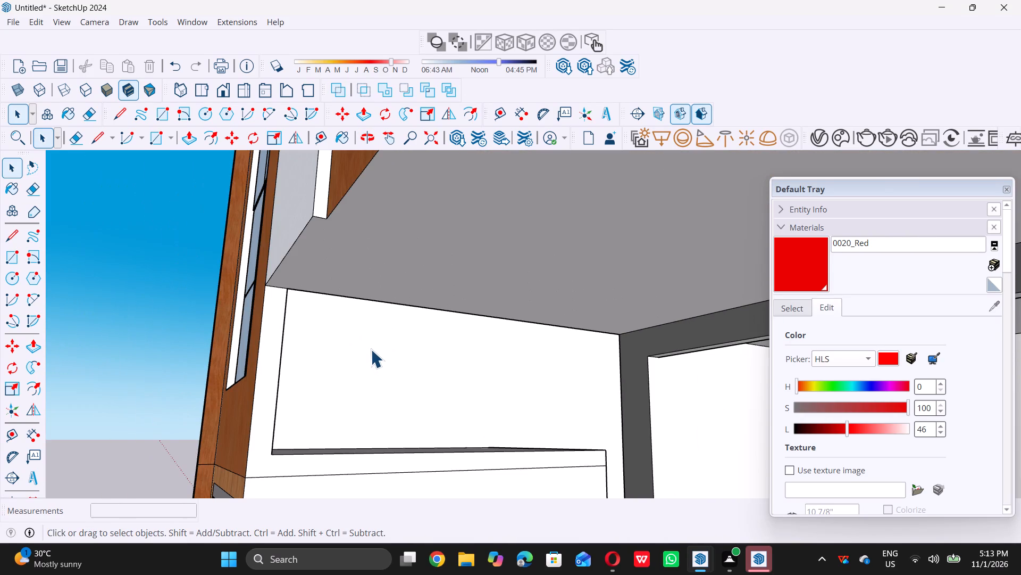
{"action": "key", "text": "r"}
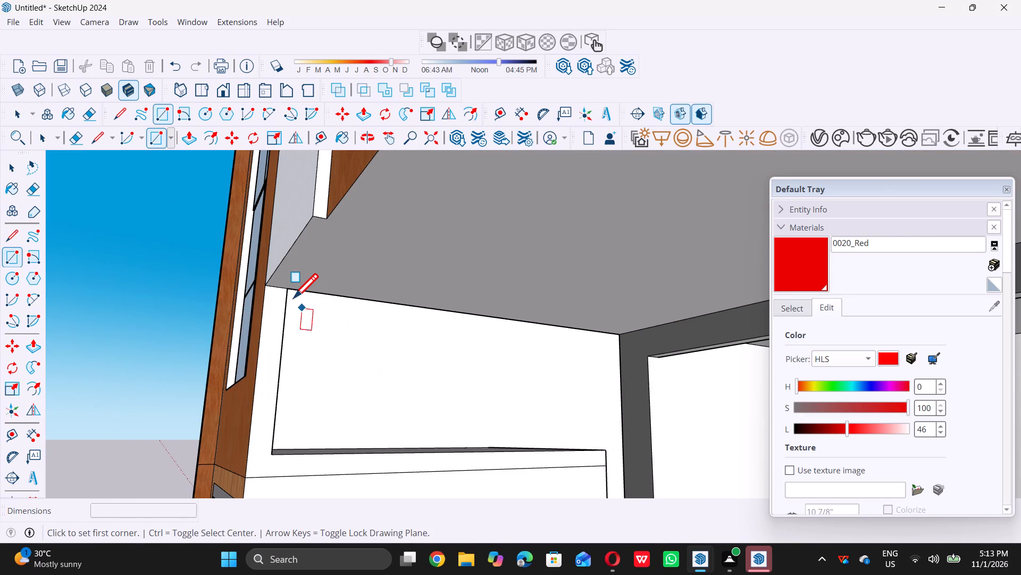
{"action": "triple_click", "coordinate": [292, 292]}
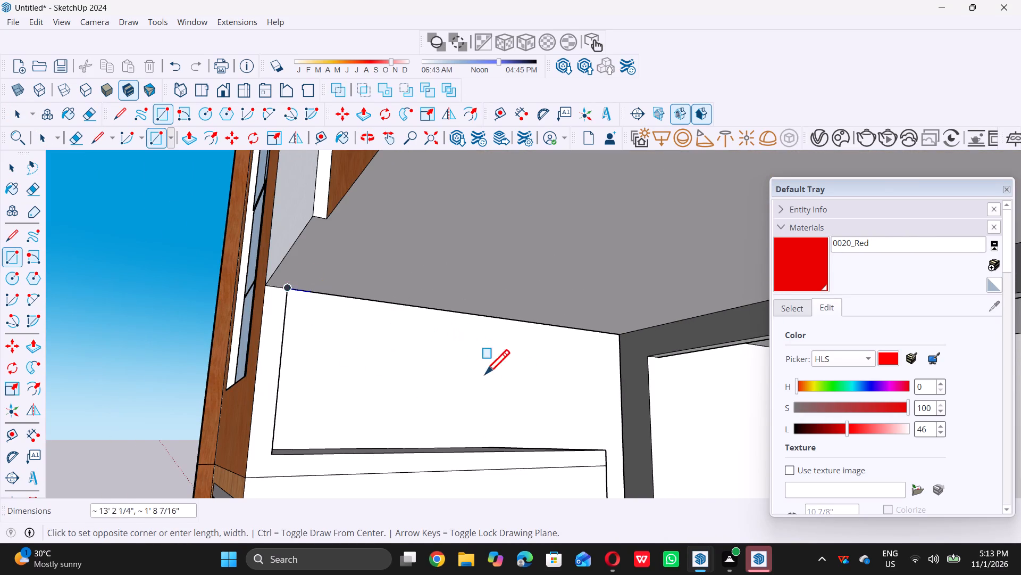
{"action": "double_click", "coordinate": [625, 449]}
{"action": "scroll", "coordinate": [510, 430], "scroll_direction": "down", "scroll_amount": 2}
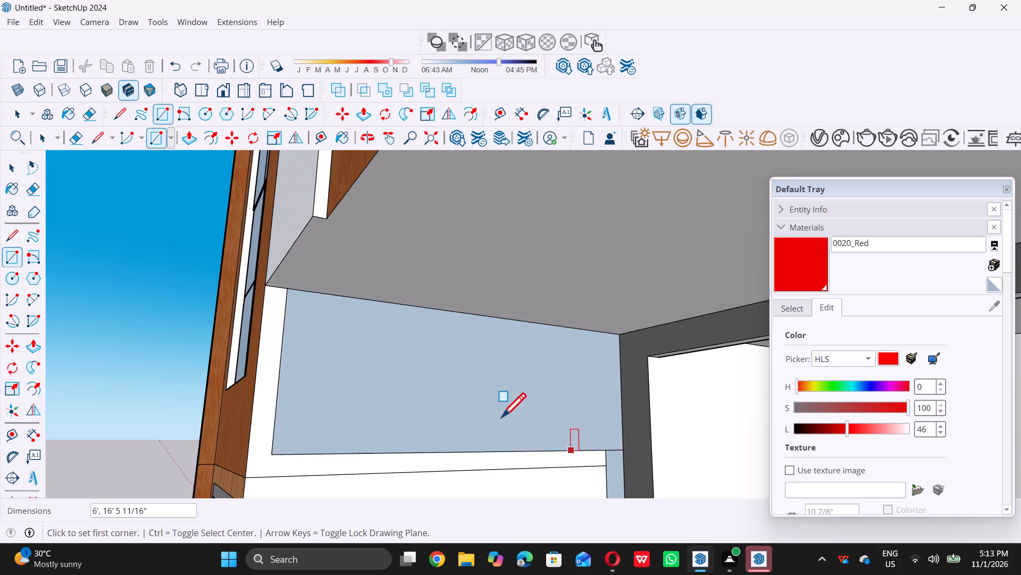
{"action": "scroll", "coordinate": [501, 417], "scroll_direction": "down", "scroll_amount": 9}
{"action": "key", "text": "space"}
{"action": "scroll", "coordinate": [517, 404], "scroll_direction": "down", "scroll_amount": 4}
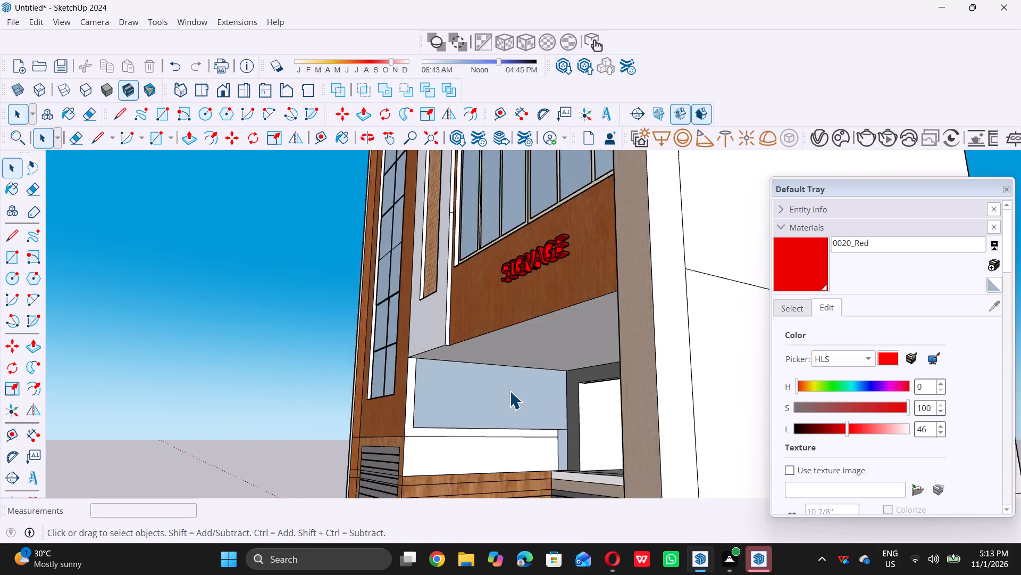
{"action": "scroll", "coordinate": [509, 391], "scroll_direction": "down", "scroll_amount": 7}
{"action": "middle_click_drag", "start_coordinate": [505, 411], "coordinate": [702, 398]}
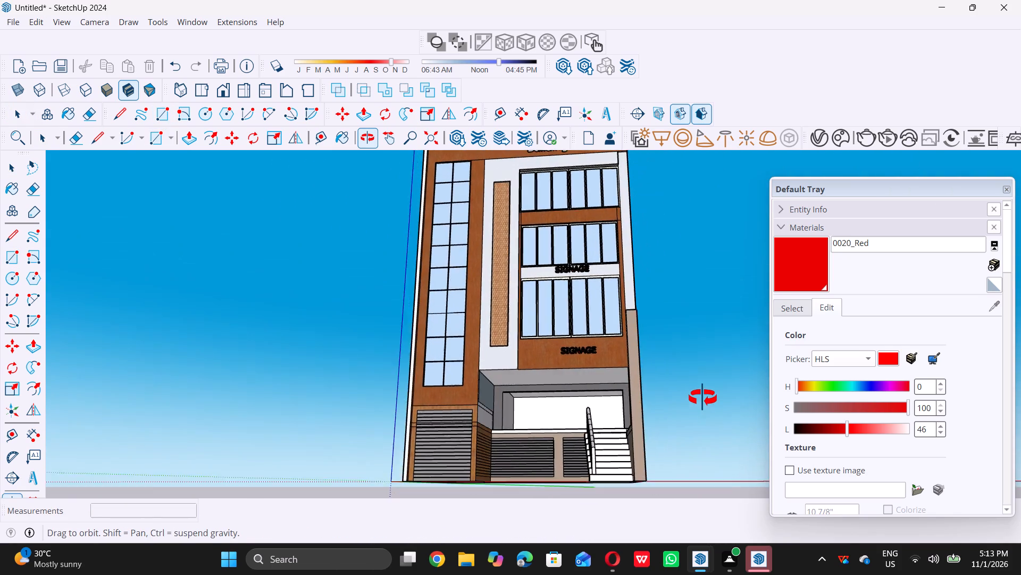
{"action": "middle_click_drag", "start_coordinate": [702, 398], "coordinate": [727, 412]}
{"action": "middle_click", "coordinate": [727, 412]}
{"action": "scroll", "coordinate": [570, 393], "scroll_direction": "up", "scroll_amount": 10}
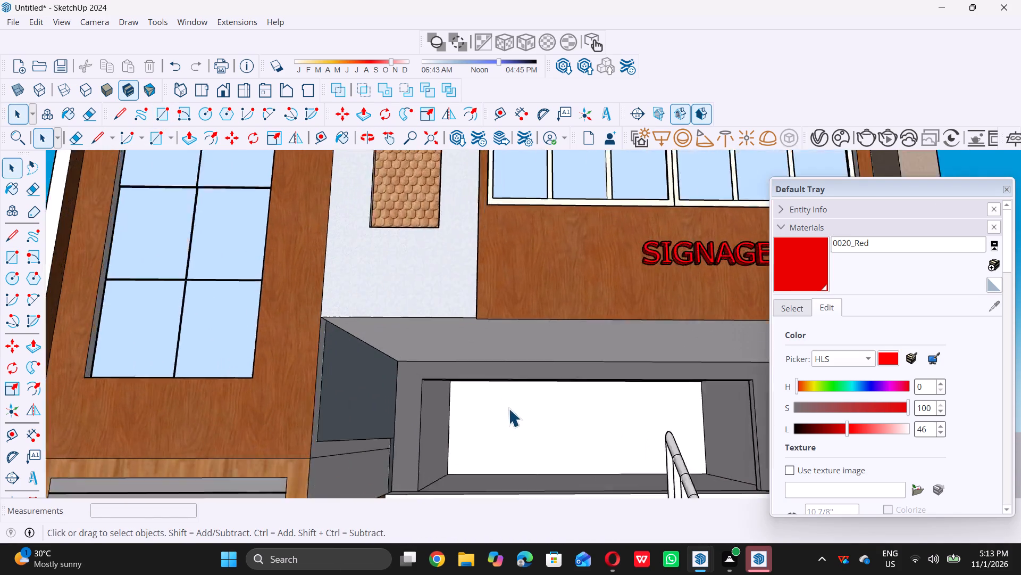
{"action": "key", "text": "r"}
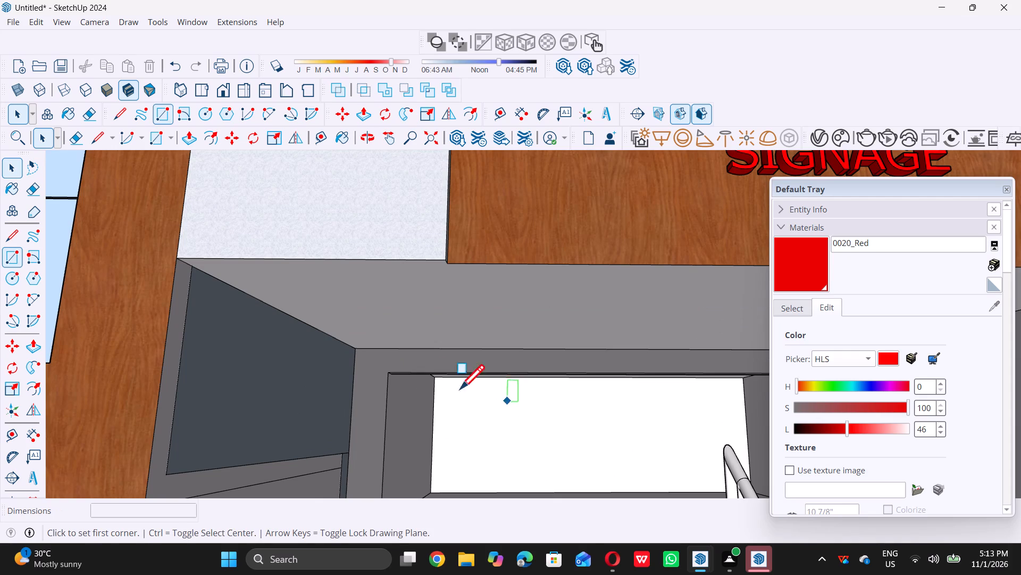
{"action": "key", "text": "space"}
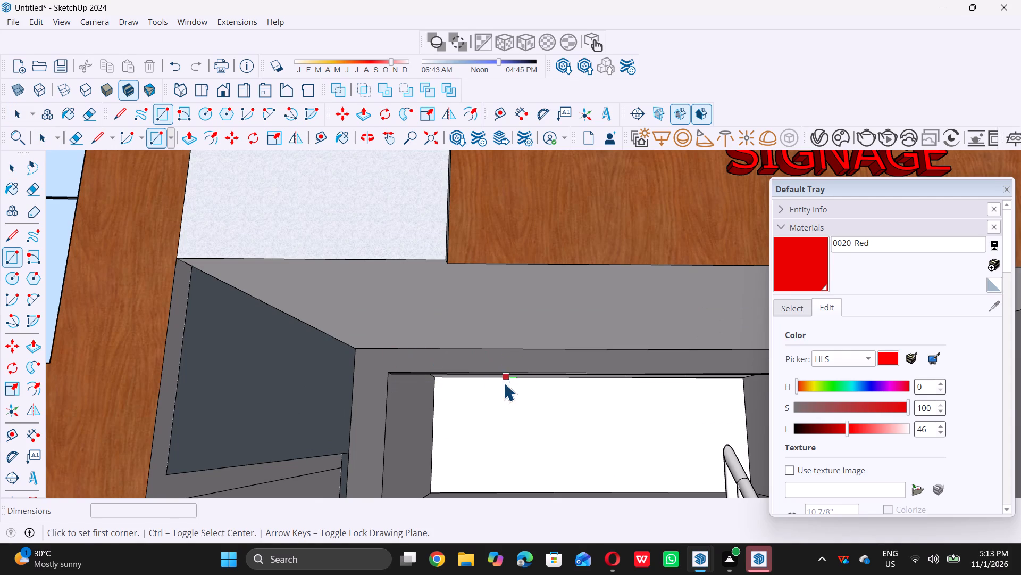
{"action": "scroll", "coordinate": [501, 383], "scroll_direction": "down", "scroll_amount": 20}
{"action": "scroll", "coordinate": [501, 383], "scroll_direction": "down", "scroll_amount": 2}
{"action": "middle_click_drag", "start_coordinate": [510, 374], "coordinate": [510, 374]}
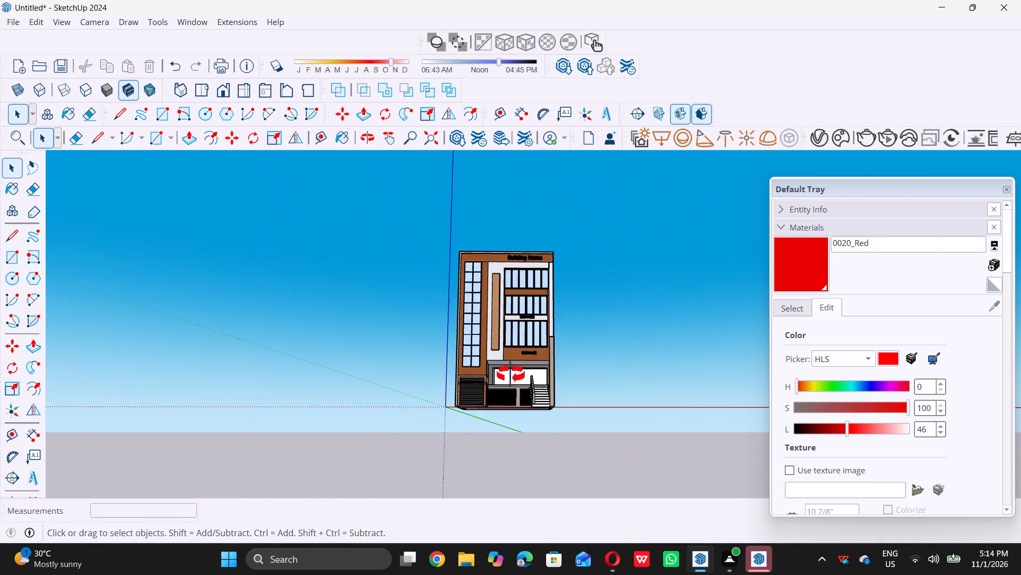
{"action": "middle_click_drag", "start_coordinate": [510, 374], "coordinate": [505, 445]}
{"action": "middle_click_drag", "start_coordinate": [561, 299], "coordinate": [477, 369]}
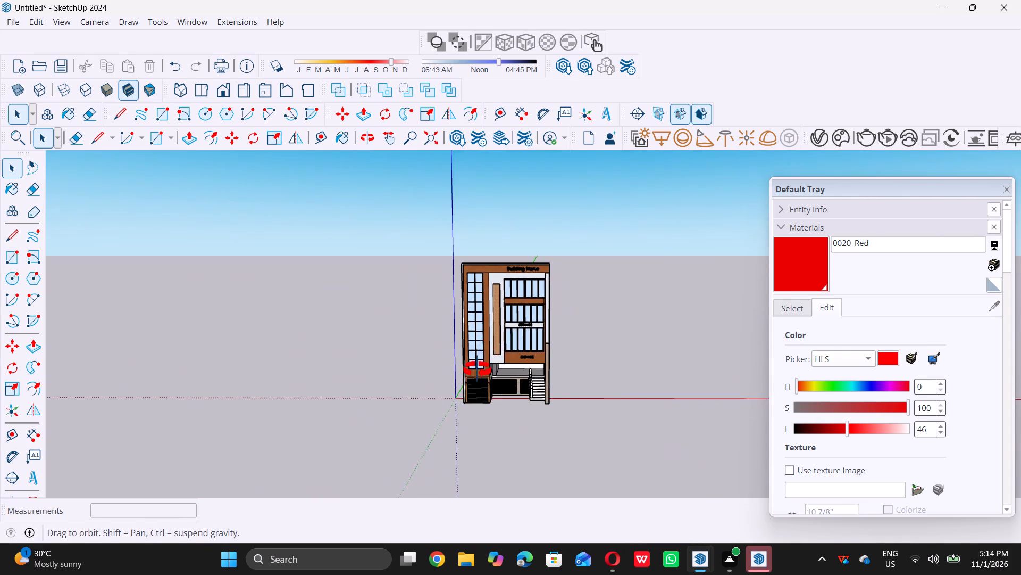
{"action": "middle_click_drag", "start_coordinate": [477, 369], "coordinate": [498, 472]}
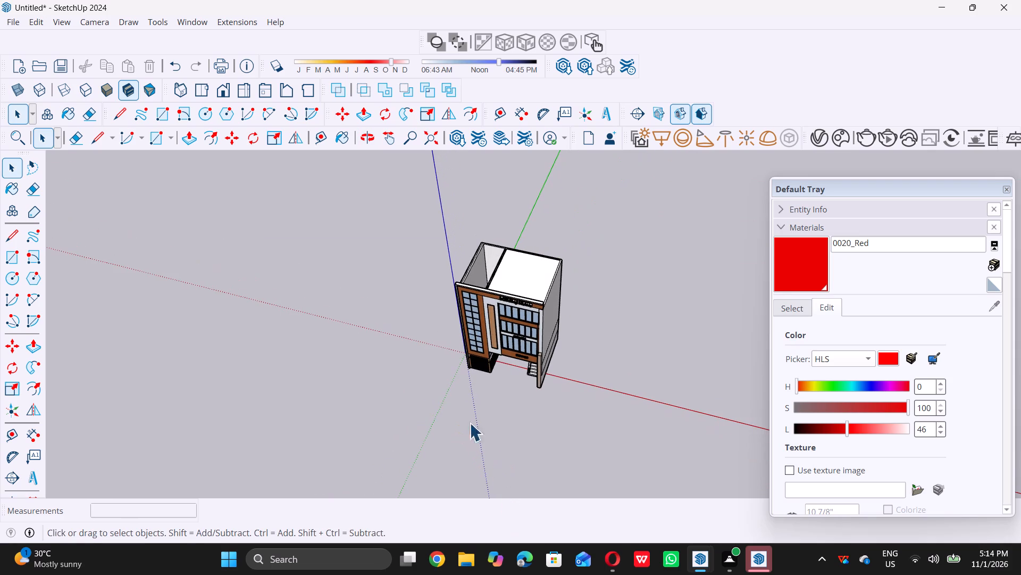
Search 3D Warehouse for "GLASS", replacing the previous search term.
{"action": "double_click", "coordinate": [457, 145]}
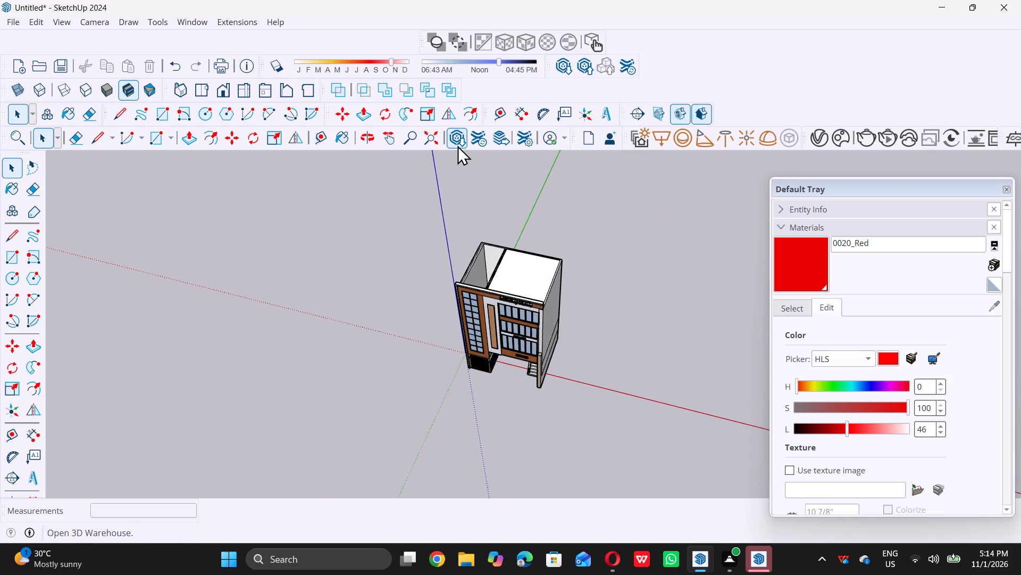
{"action": "double_click", "coordinate": [461, 138]}
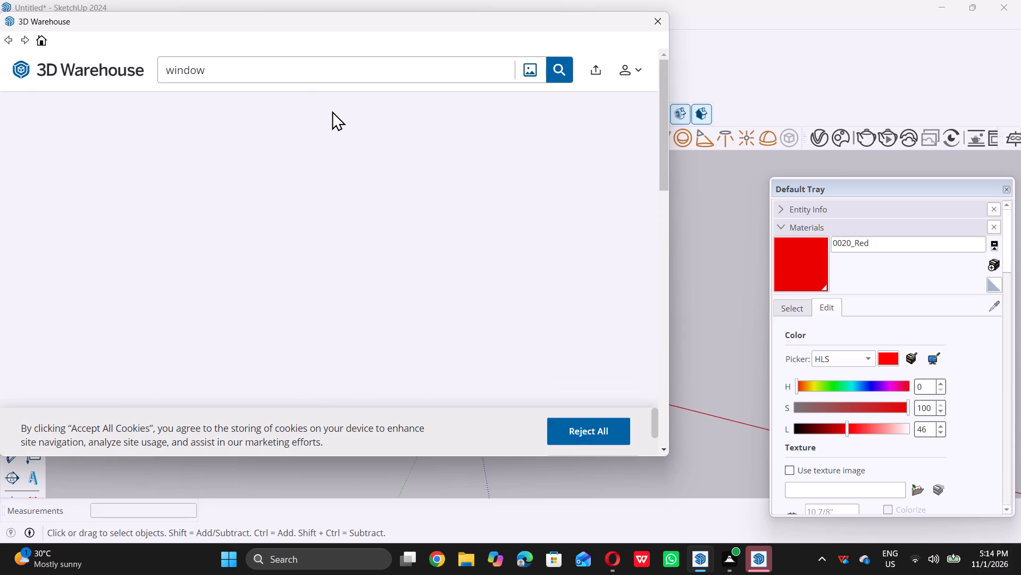
{"action": "triple_click", "coordinate": [297, 65]}
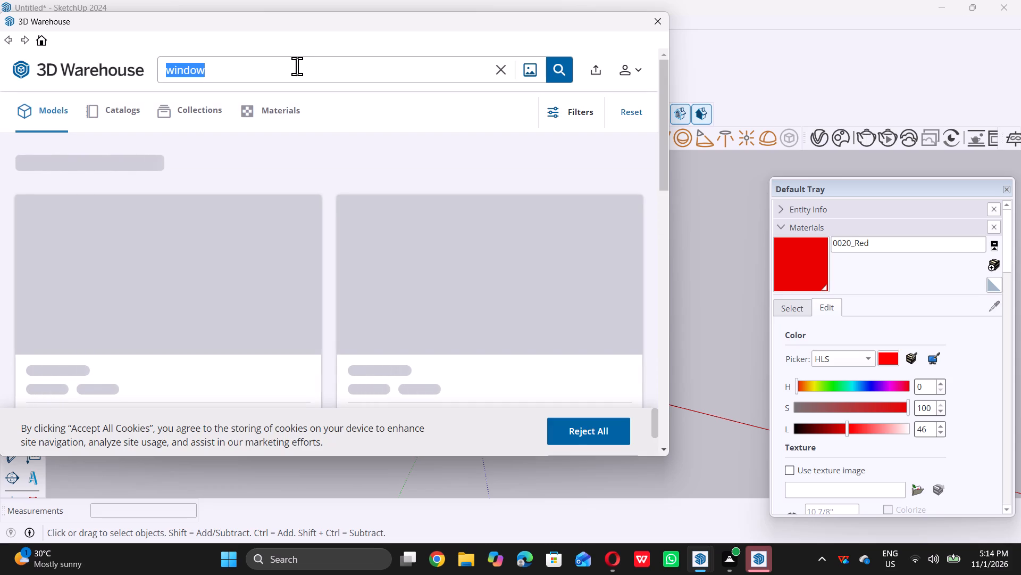
{"action": "key", "text": "BackSpace"}
{"action": "key", "text": "BackSpace"}
{"action": "key", "text": "BackSpace"}
{"action": "key", "text": "BackSpace"}
{"action": "key", "text": "BackSpace"}
{"action": "key", "text": "BackSpace"}
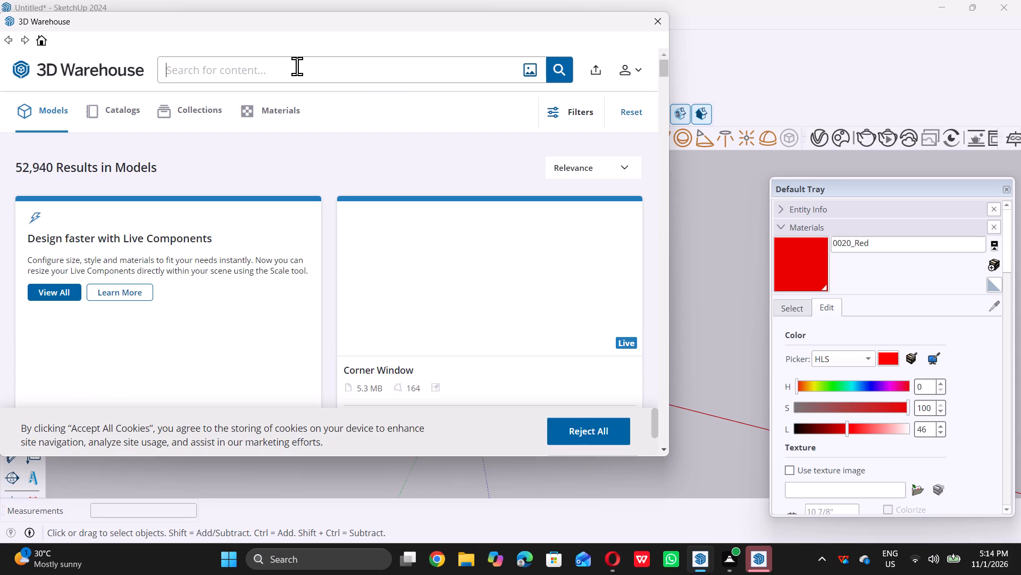
{"action": "type", "text": "GLASS"}
{"action": "key", "text": "Return"}
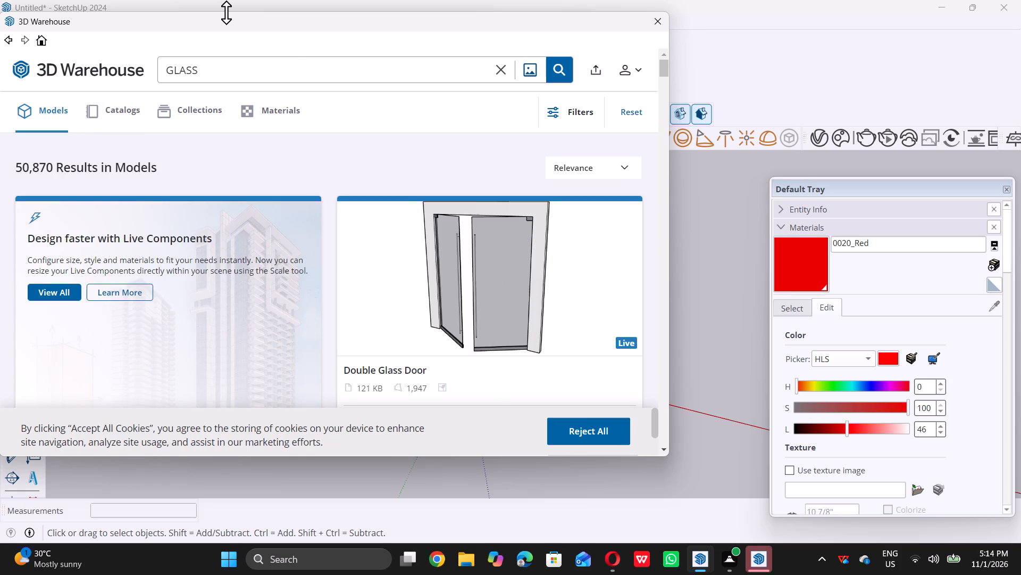
Find the plain light blue "glass" panel among the model results and download it into the current model.
{"action": "scroll", "coordinate": [310, 226], "scroll_direction": "down", "scroll_amount": 5}
{"action": "scroll", "coordinate": [328, 254], "scroll_direction": "up", "scroll_amount": 1}
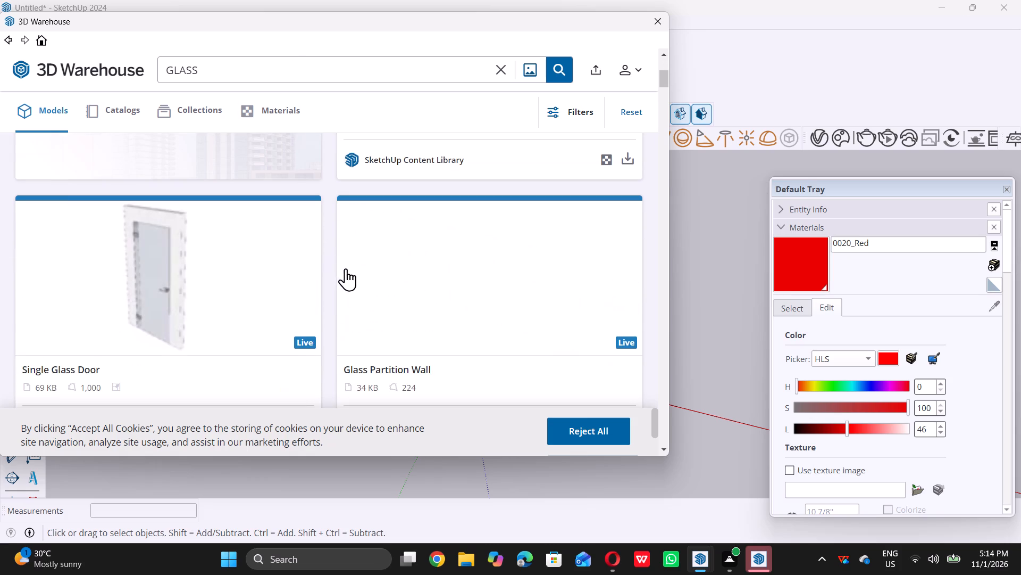
{"action": "scroll", "coordinate": [429, 276], "scroll_direction": "down", "scroll_amount": 5}
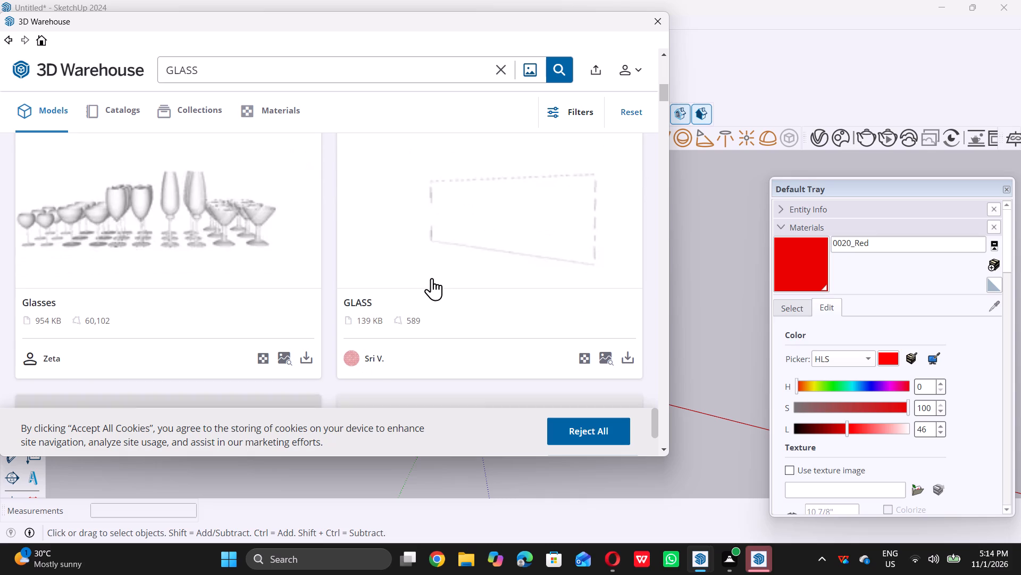
{"action": "scroll", "coordinate": [432, 278], "scroll_direction": "down", "scroll_amount": 5}
{"action": "scroll", "coordinate": [432, 278], "scroll_direction": "up", "scroll_amount": 3}
{"action": "scroll", "coordinate": [432, 278], "scroll_direction": "down", "scroll_amount": 1}
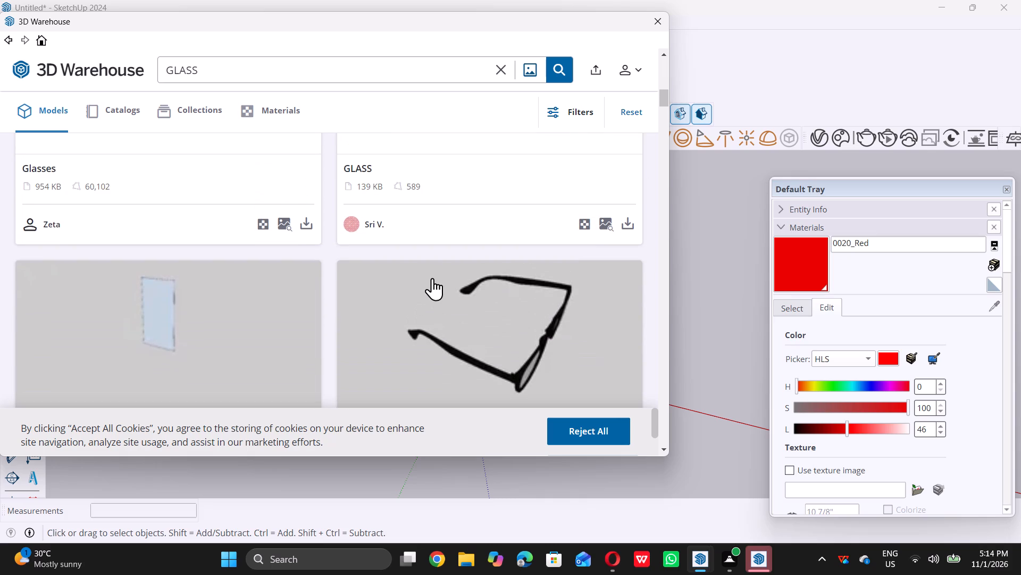
{"action": "scroll", "coordinate": [432, 278], "scroll_direction": "down", "scroll_amount": 1}
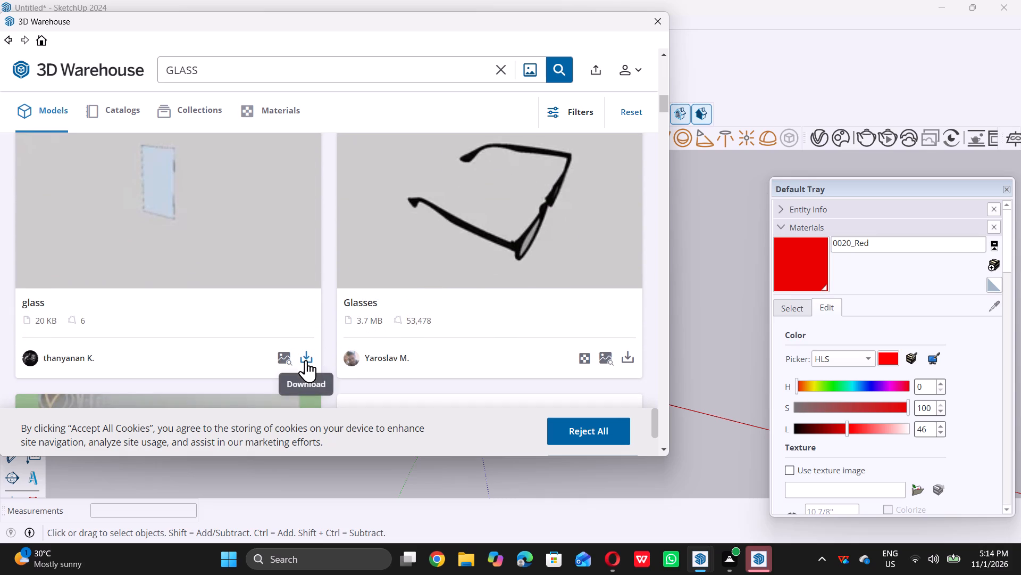
{"action": "double_click", "coordinate": [306, 360]}
{"action": "double_click", "coordinate": [296, 258]}
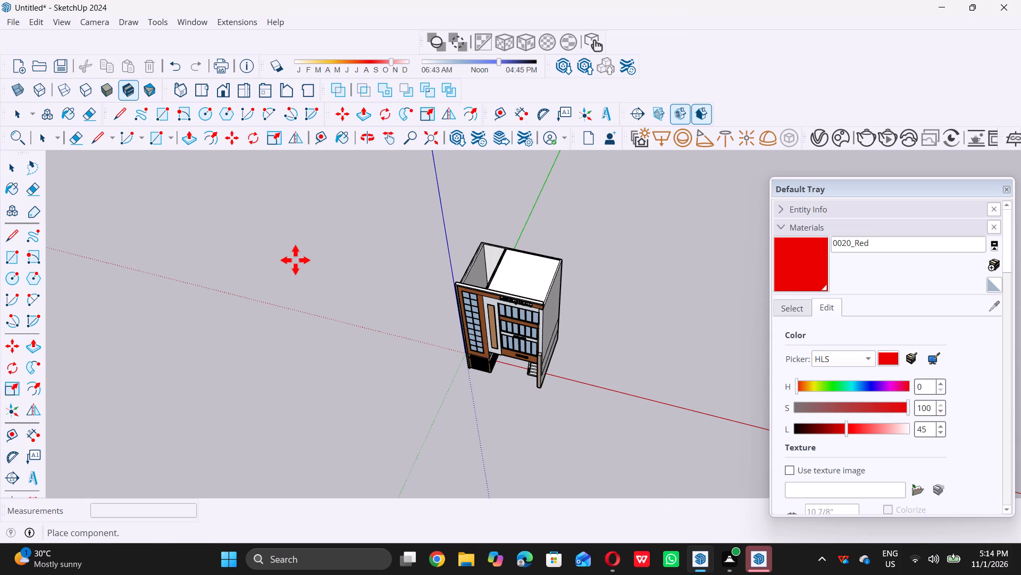
Place the glass panel inside the entrance porch, at the front bottom corner of the recessed opening's side wall.
{"action": "scroll", "coordinate": [425, 253], "scroll_direction": "down", "scroll_amount": 4}
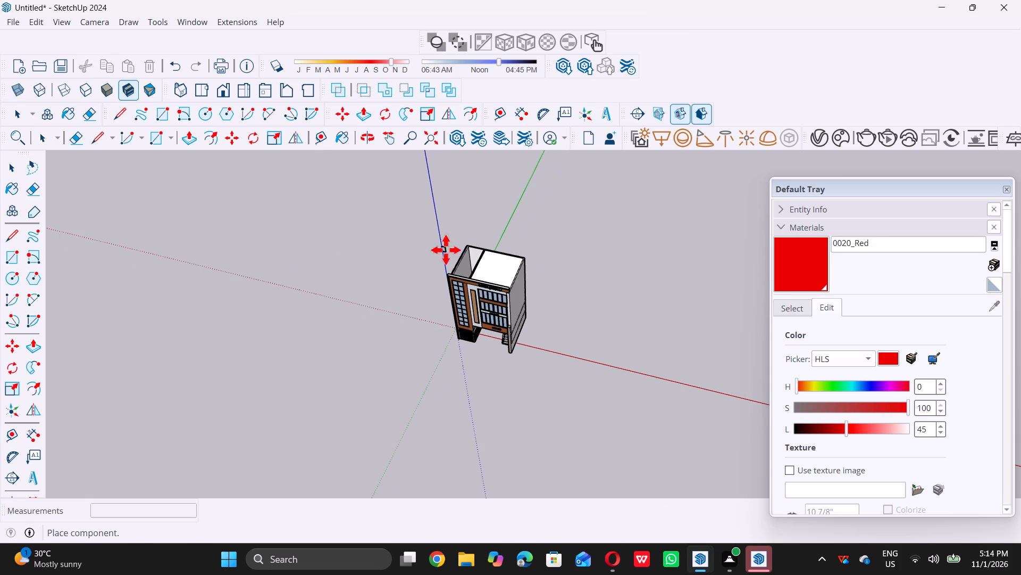
{"action": "scroll", "coordinate": [491, 330], "scroll_direction": "up", "scroll_amount": 16}
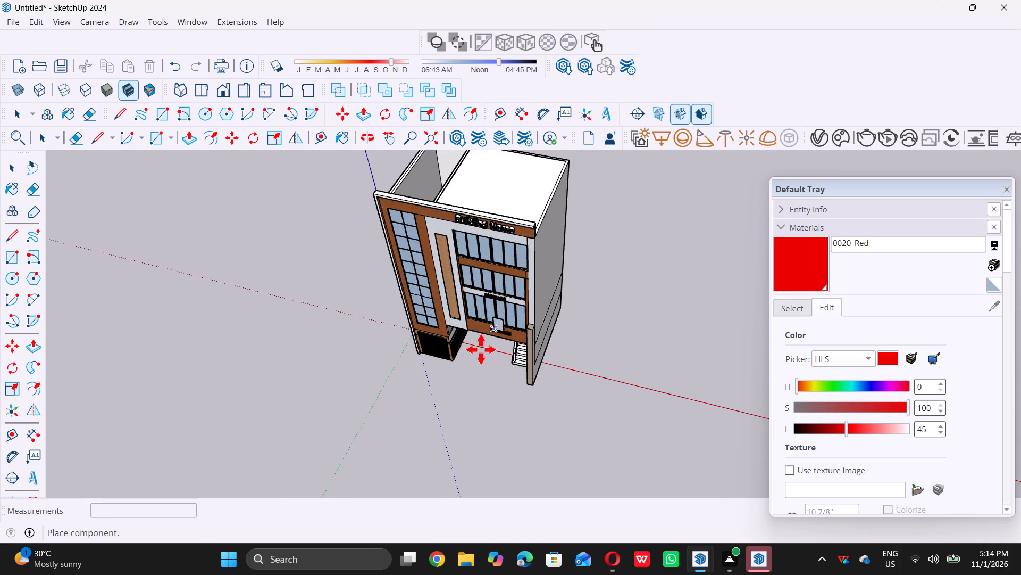
{"action": "middle_click_drag", "start_coordinate": [486, 340], "coordinate": [500, 252]}
{"action": "scroll", "coordinate": [476, 329], "scroll_direction": "up", "scroll_amount": 6}
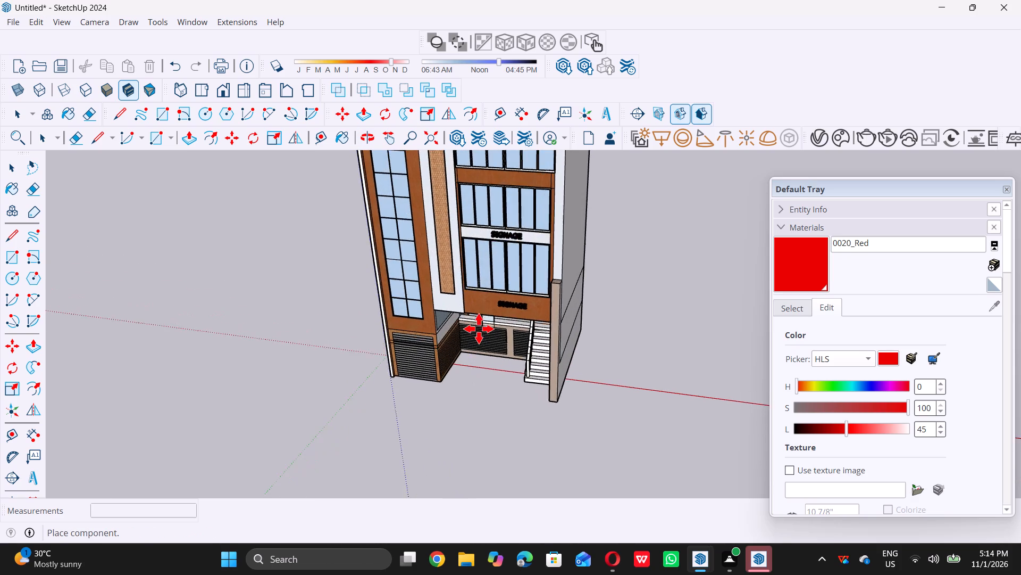
{"action": "scroll", "coordinate": [484, 339], "scroll_direction": "up", "scroll_amount": 5}
{"action": "middle_click_drag", "start_coordinate": [481, 354], "coordinate": [479, 288]}
{"action": "scroll", "coordinate": [469, 297], "scroll_direction": "up", "scroll_amount": 2}
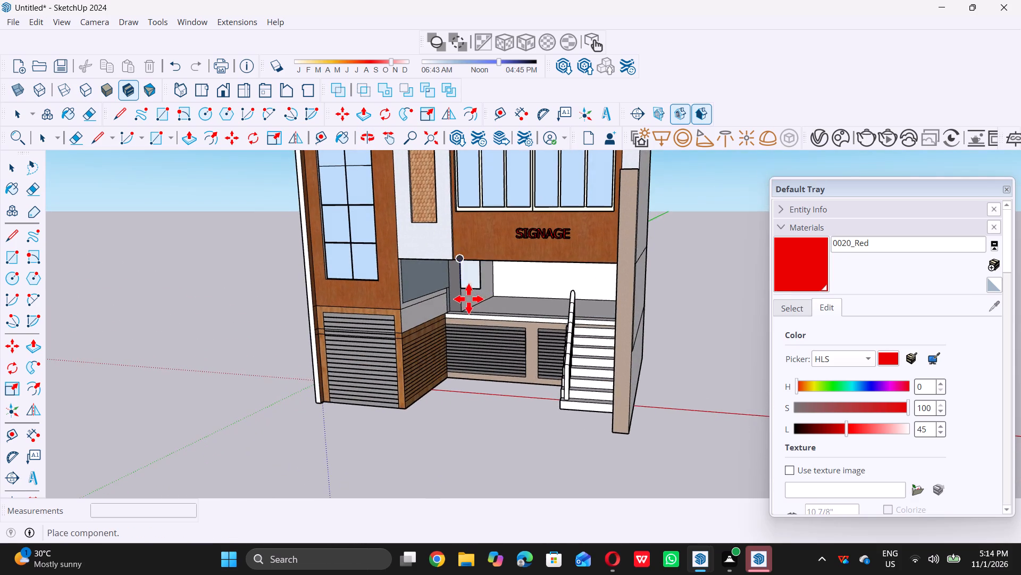
{"action": "scroll", "coordinate": [468, 299], "scroll_direction": "up", "scroll_amount": 12}
{"action": "middle_click_drag", "start_coordinate": [472, 331], "coordinate": [462, 357]}
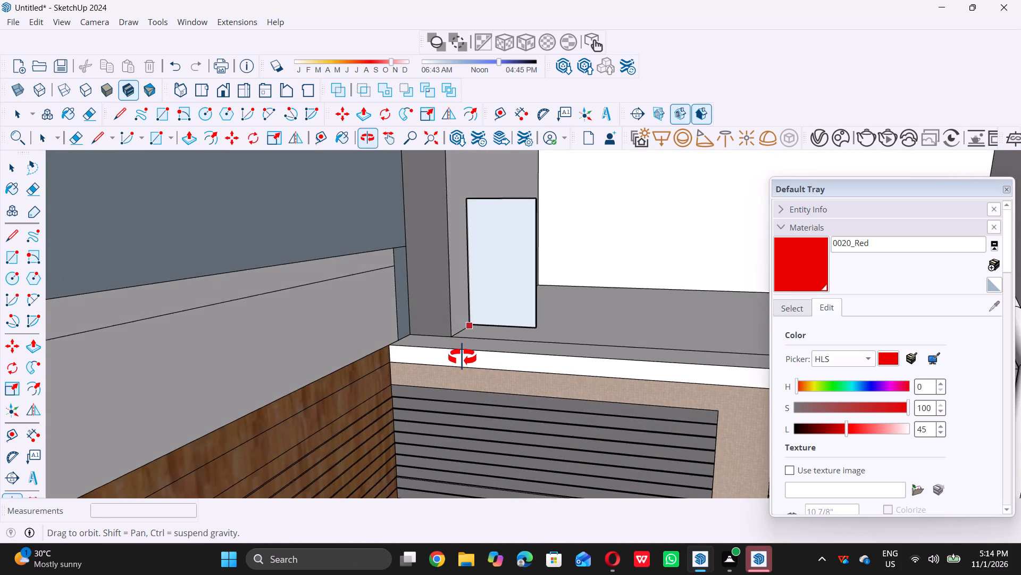
{"action": "middle_click_drag", "start_coordinate": [462, 357], "coordinate": [461, 360]}
{"action": "scroll", "coordinate": [470, 340], "scroll_direction": "up", "scroll_amount": 13}
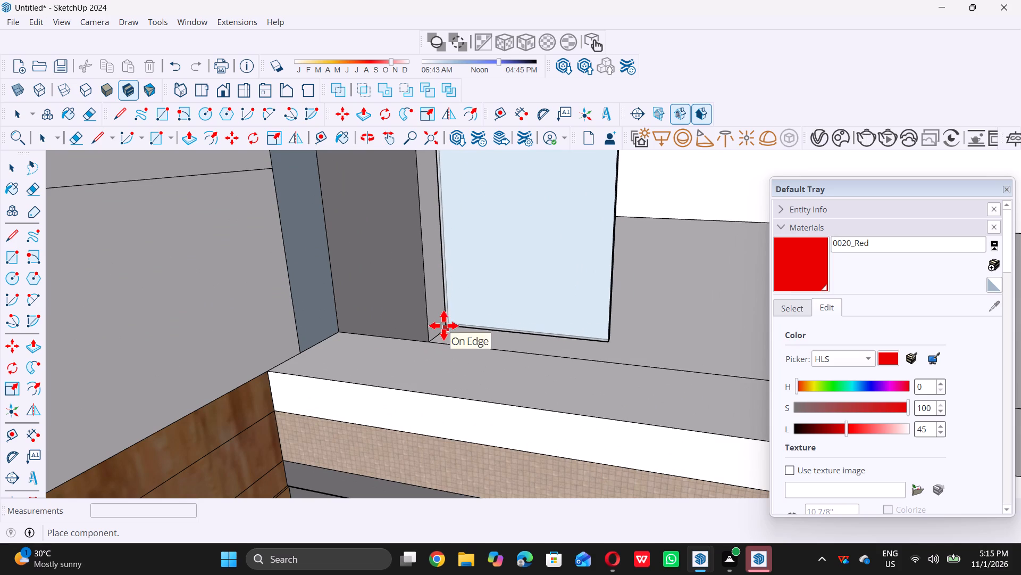
{"action": "middle_click_drag", "start_coordinate": [472, 316], "coordinate": [446, 341]}
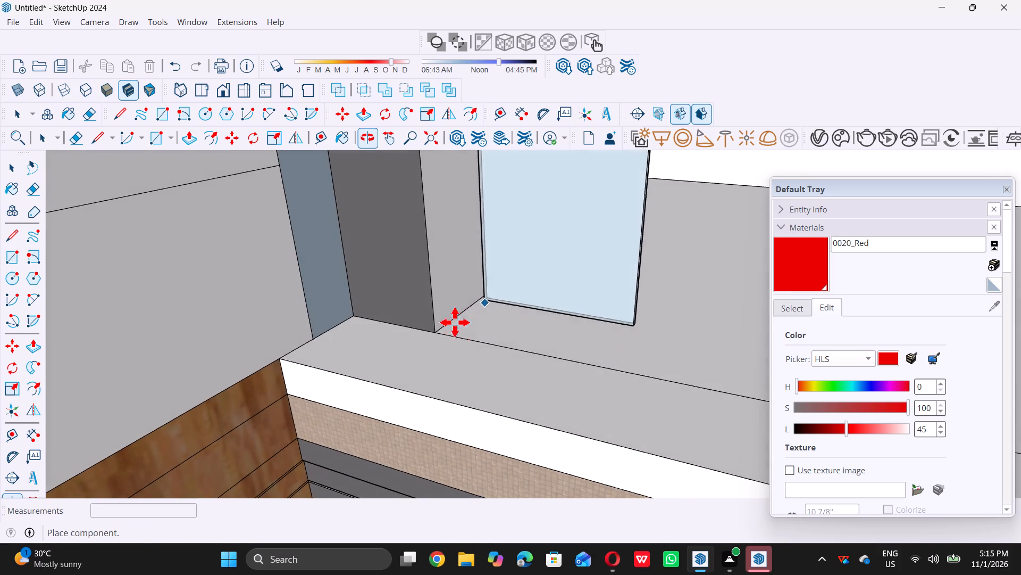
{"action": "scroll", "coordinate": [455, 321], "scroll_direction": "up", "scroll_amount": 9}
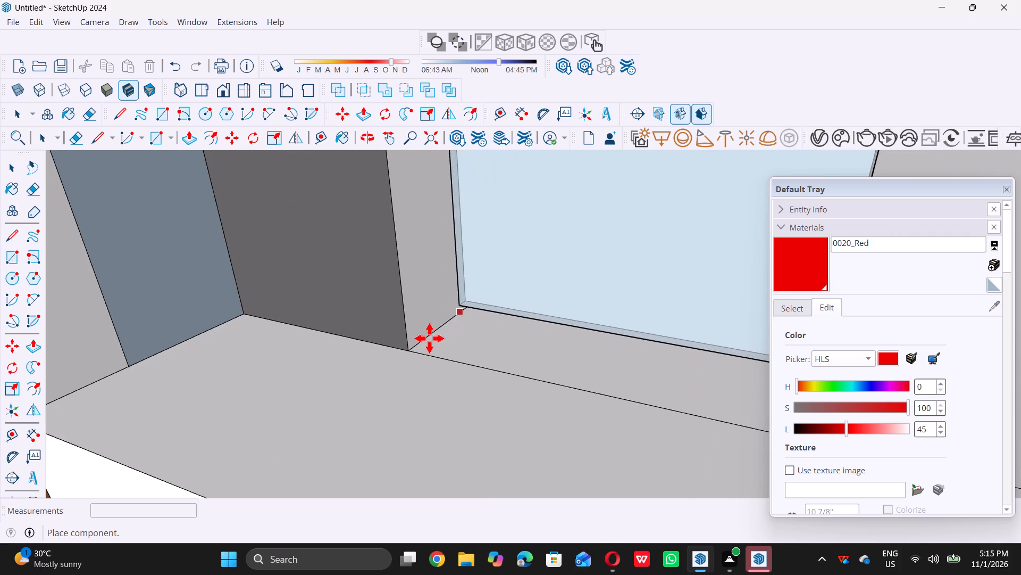
{"action": "double_click", "coordinate": [413, 353]}
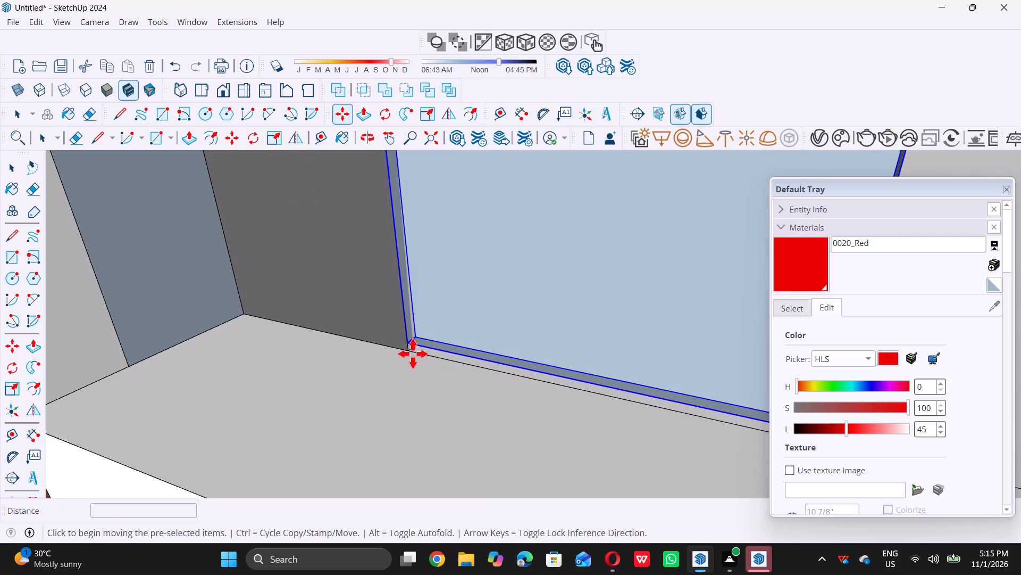
Move the glass panel about 15/16" so its bottom corner sits on the front floor corner of the recess's side wall.
{"action": "middle_click_drag", "start_coordinate": [419, 373], "coordinate": [449, 302]}
{"action": "scroll", "coordinate": [420, 325], "scroll_direction": "up", "scroll_amount": 5}
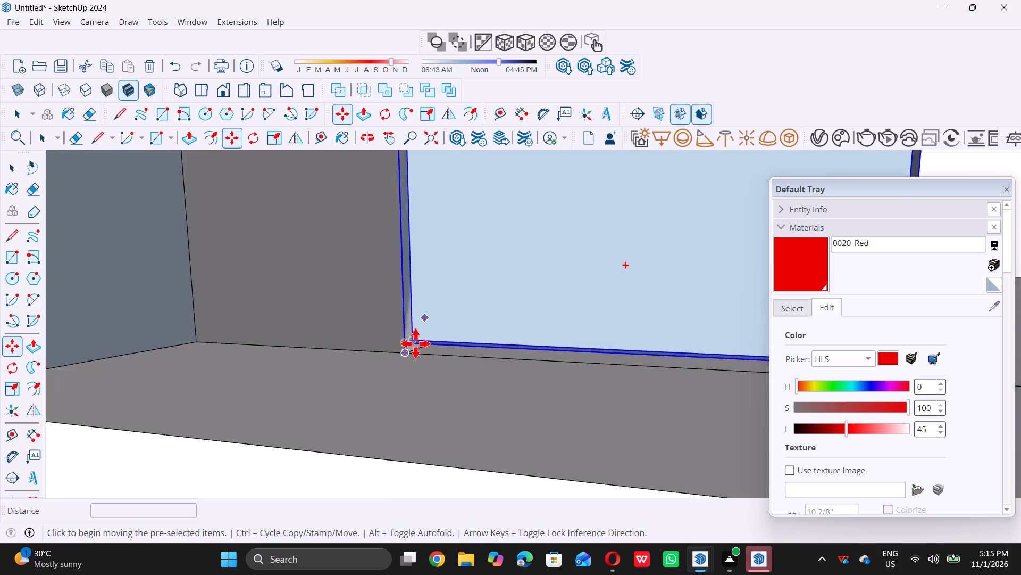
{"action": "scroll", "coordinate": [413, 343], "scroll_direction": "up", "scroll_amount": 5}
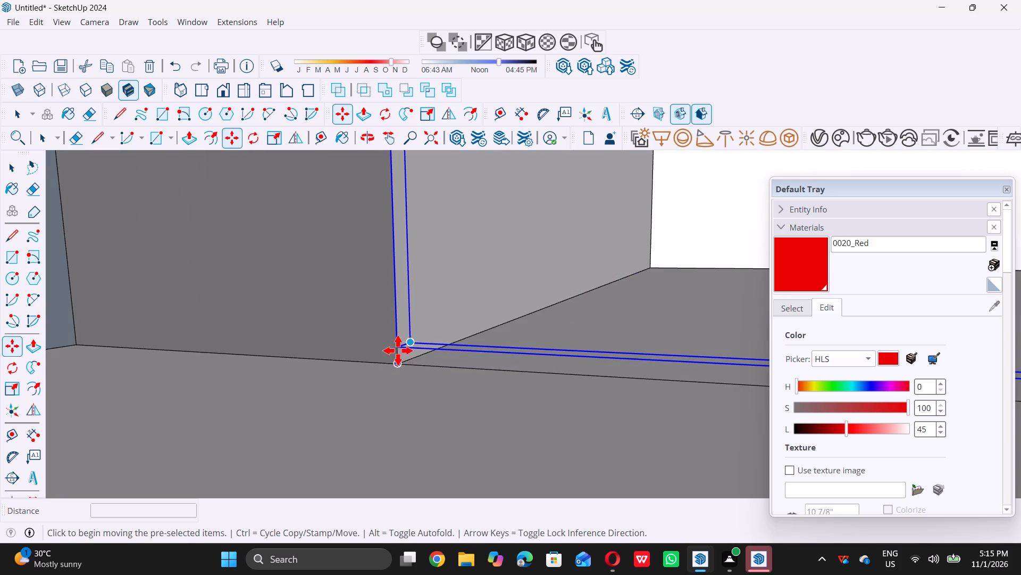
{"action": "left_click", "coordinate": [398, 350]}
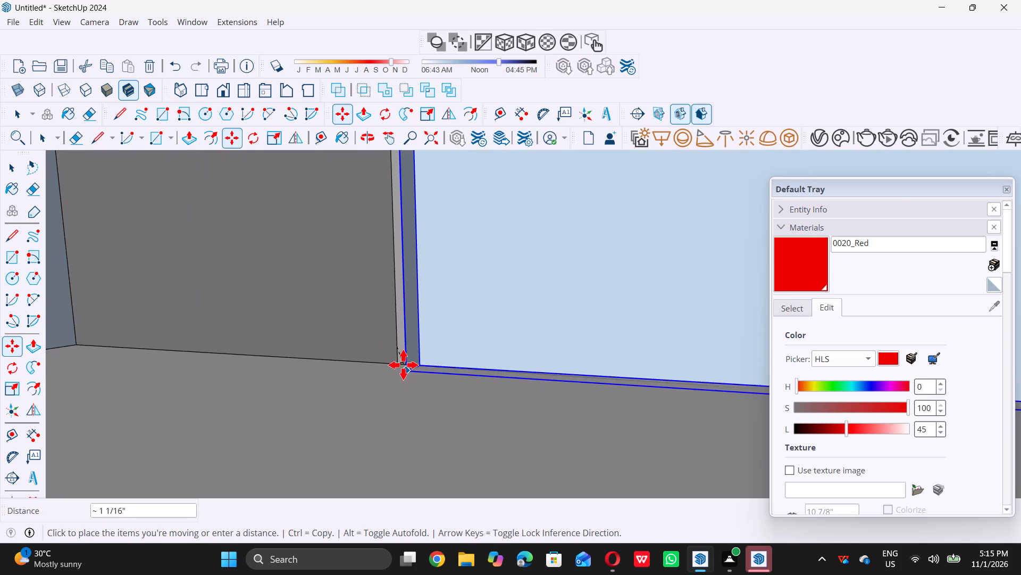
{"action": "left_click", "coordinate": [400, 363]}
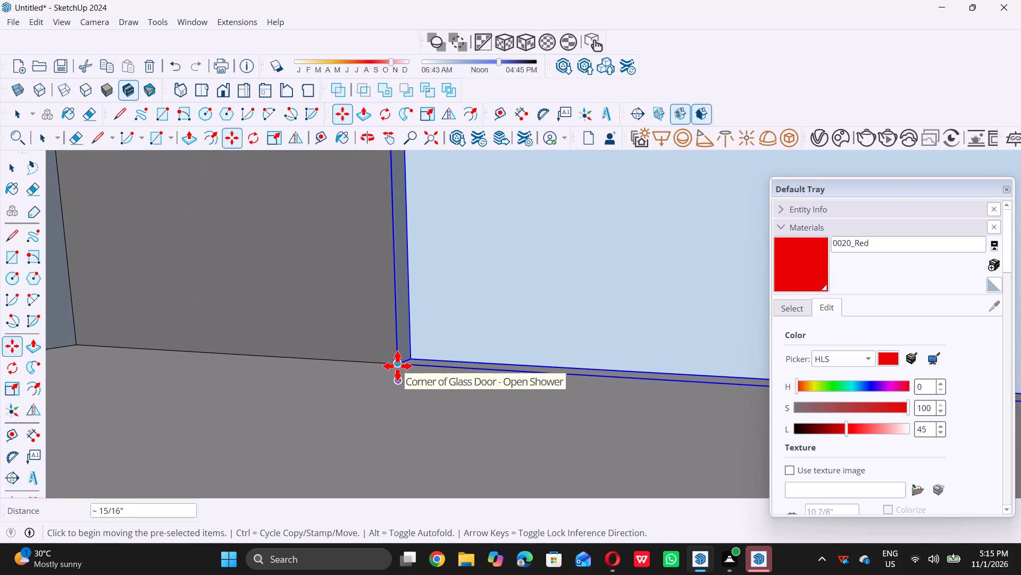
Move the glass panel 8' 8" back into the recess along the floor edge of the side wall.
{"action": "left_click", "coordinate": [397, 366]}
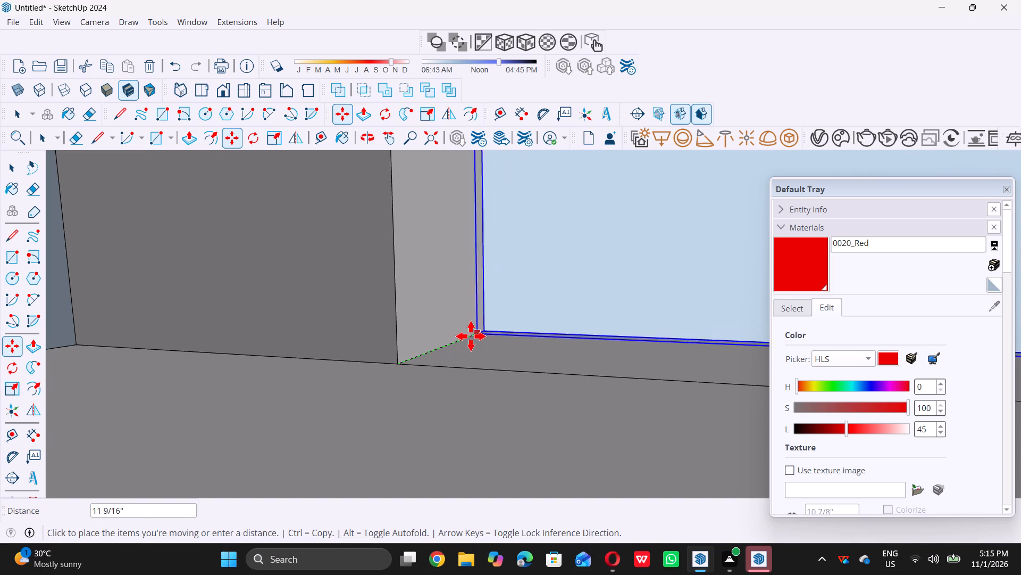
{"action": "scroll", "coordinate": [452, 342], "scroll_direction": "down", "scroll_amount": 8}
{"action": "middle_click_drag", "start_coordinate": [430, 375], "coordinate": [459, 362]}
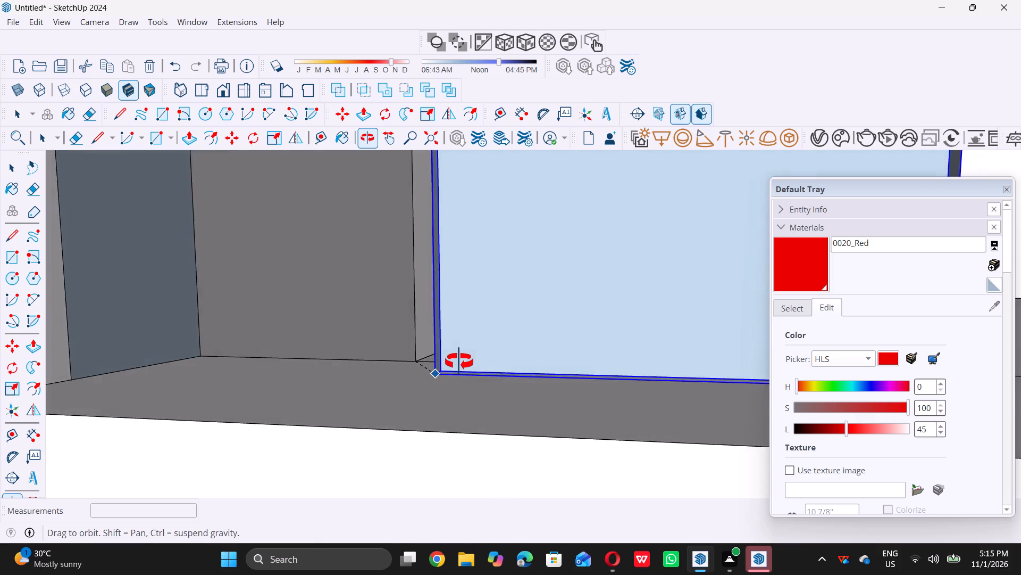
{"action": "middle_click_drag", "start_coordinate": [459, 362], "coordinate": [459, 361]}
{"action": "scroll", "coordinate": [438, 344], "scroll_direction": "up", "scroll_amount": 15}
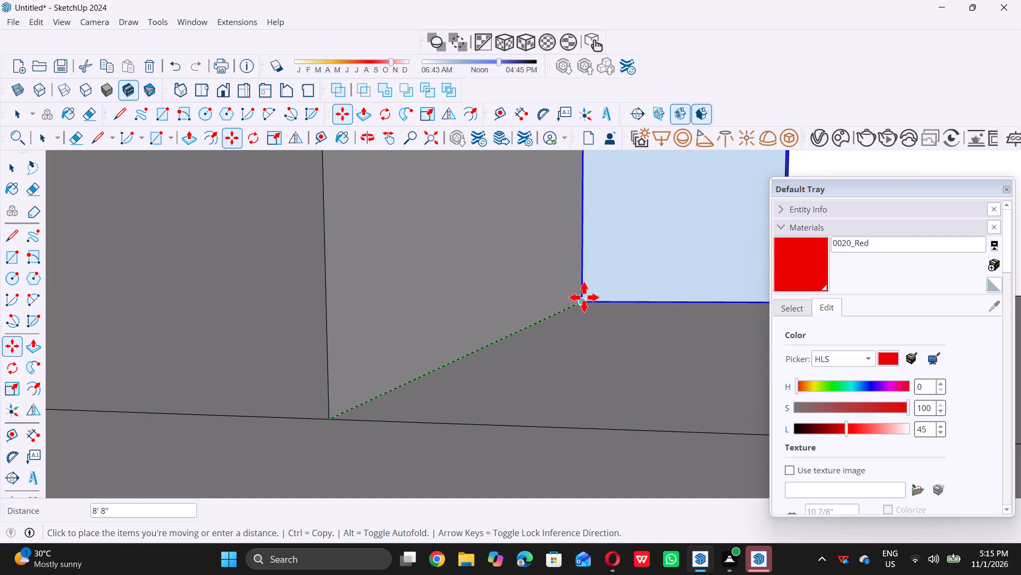
{"action": "left_click", "coordinate": [584, 295]}
{"action": "key", "text": "space"}
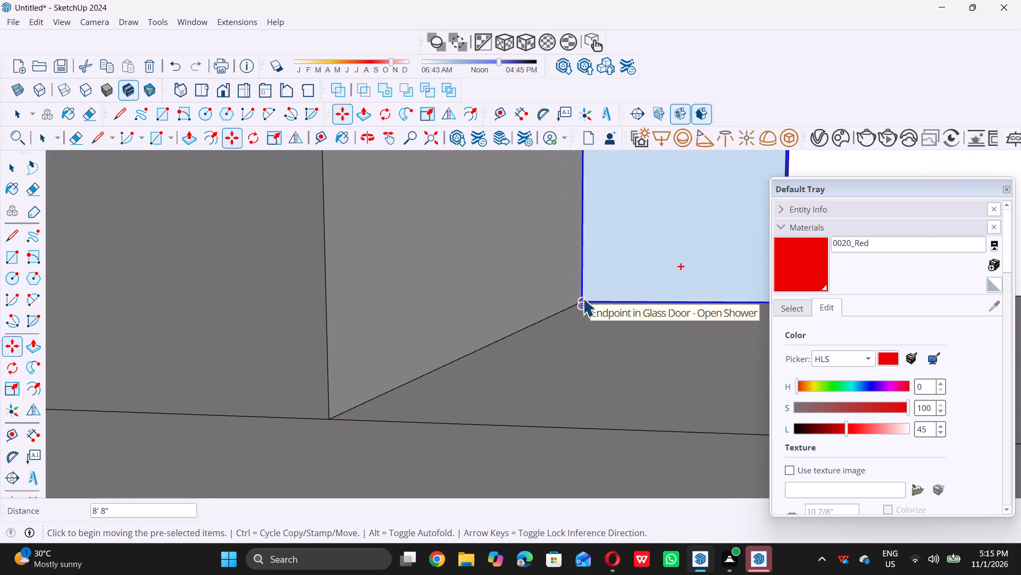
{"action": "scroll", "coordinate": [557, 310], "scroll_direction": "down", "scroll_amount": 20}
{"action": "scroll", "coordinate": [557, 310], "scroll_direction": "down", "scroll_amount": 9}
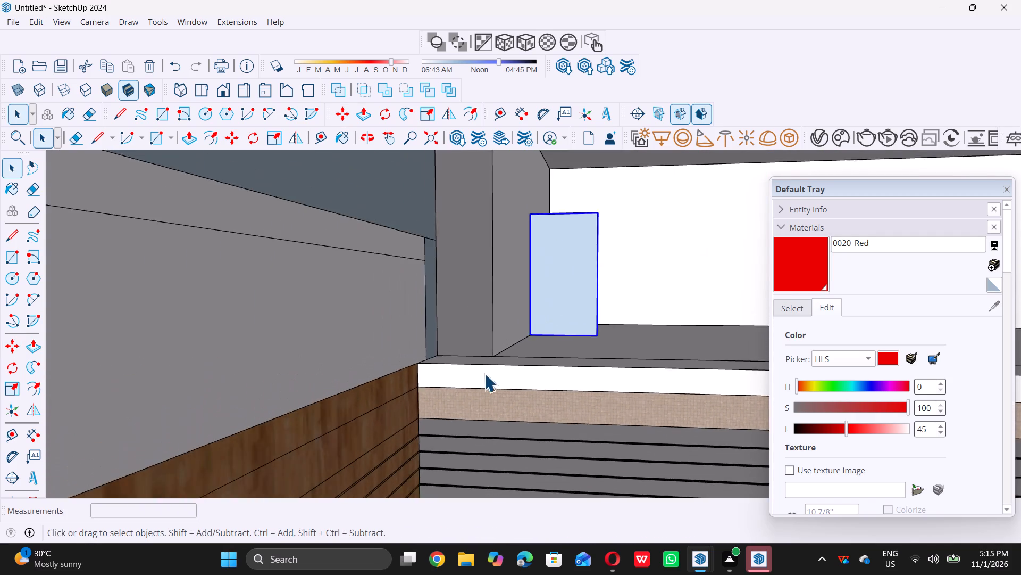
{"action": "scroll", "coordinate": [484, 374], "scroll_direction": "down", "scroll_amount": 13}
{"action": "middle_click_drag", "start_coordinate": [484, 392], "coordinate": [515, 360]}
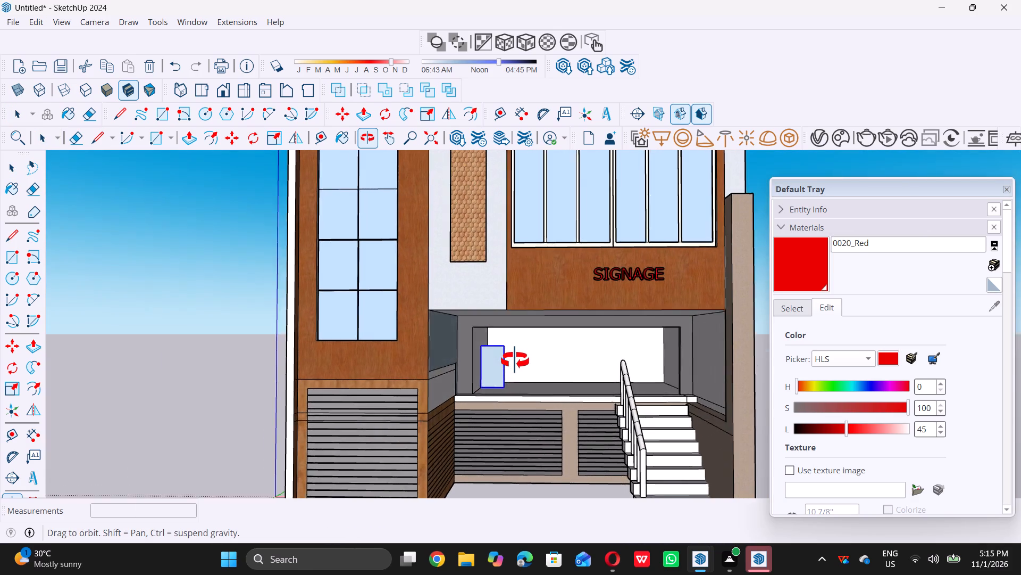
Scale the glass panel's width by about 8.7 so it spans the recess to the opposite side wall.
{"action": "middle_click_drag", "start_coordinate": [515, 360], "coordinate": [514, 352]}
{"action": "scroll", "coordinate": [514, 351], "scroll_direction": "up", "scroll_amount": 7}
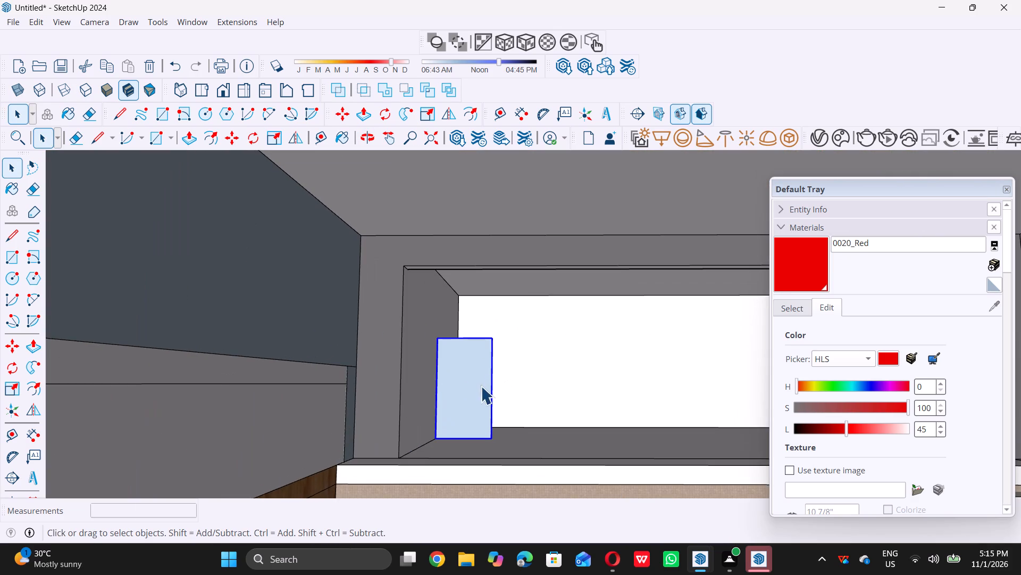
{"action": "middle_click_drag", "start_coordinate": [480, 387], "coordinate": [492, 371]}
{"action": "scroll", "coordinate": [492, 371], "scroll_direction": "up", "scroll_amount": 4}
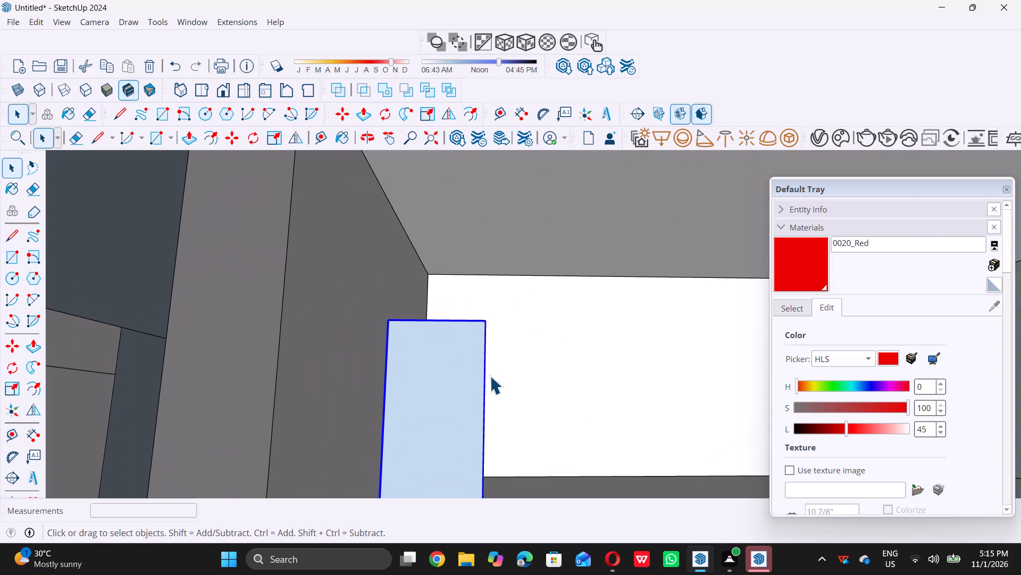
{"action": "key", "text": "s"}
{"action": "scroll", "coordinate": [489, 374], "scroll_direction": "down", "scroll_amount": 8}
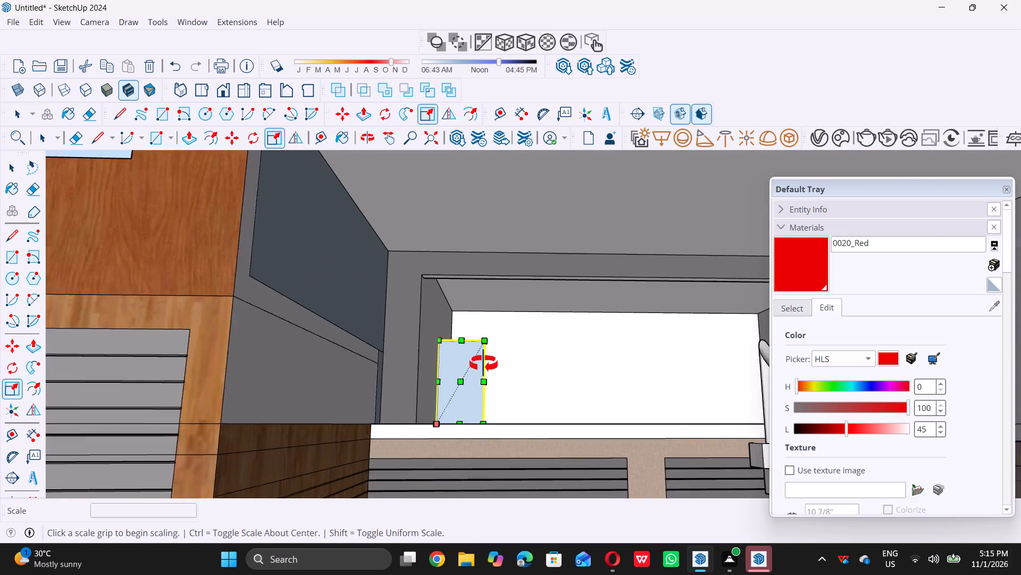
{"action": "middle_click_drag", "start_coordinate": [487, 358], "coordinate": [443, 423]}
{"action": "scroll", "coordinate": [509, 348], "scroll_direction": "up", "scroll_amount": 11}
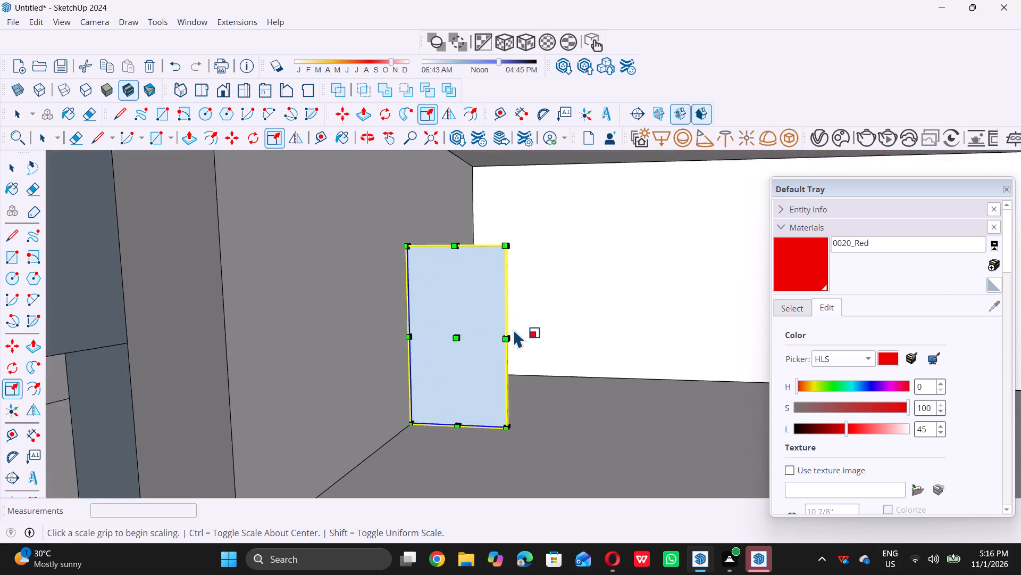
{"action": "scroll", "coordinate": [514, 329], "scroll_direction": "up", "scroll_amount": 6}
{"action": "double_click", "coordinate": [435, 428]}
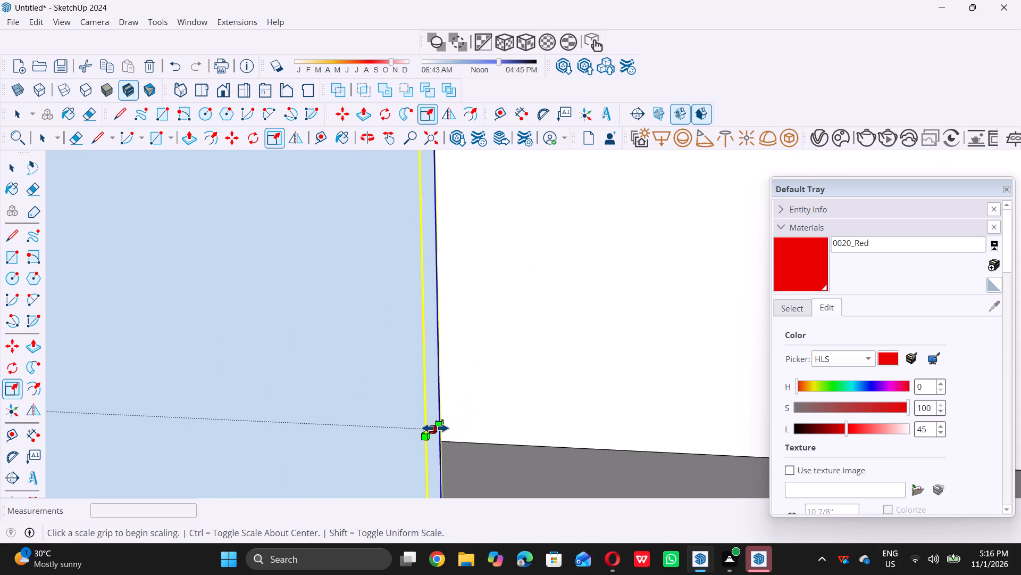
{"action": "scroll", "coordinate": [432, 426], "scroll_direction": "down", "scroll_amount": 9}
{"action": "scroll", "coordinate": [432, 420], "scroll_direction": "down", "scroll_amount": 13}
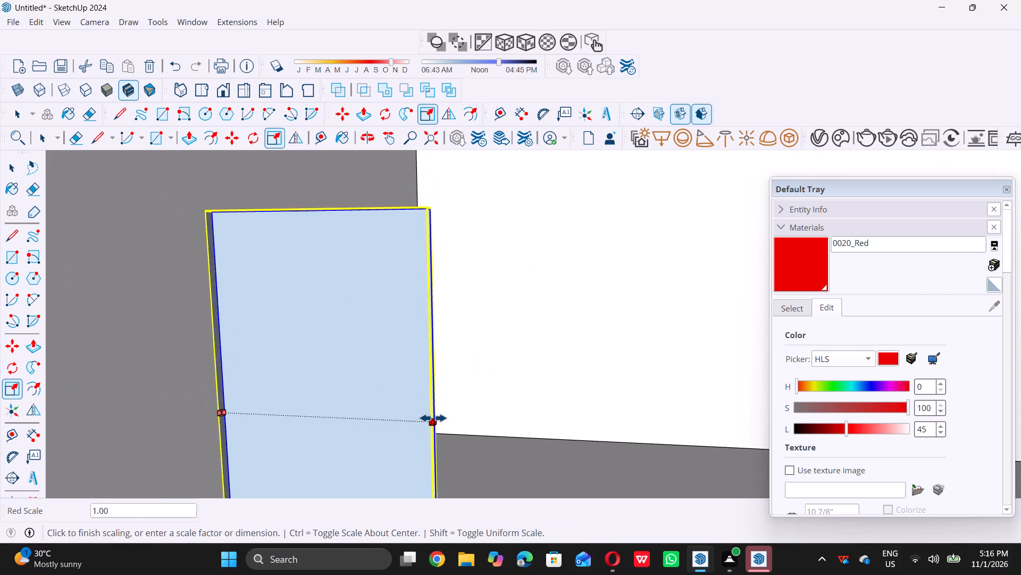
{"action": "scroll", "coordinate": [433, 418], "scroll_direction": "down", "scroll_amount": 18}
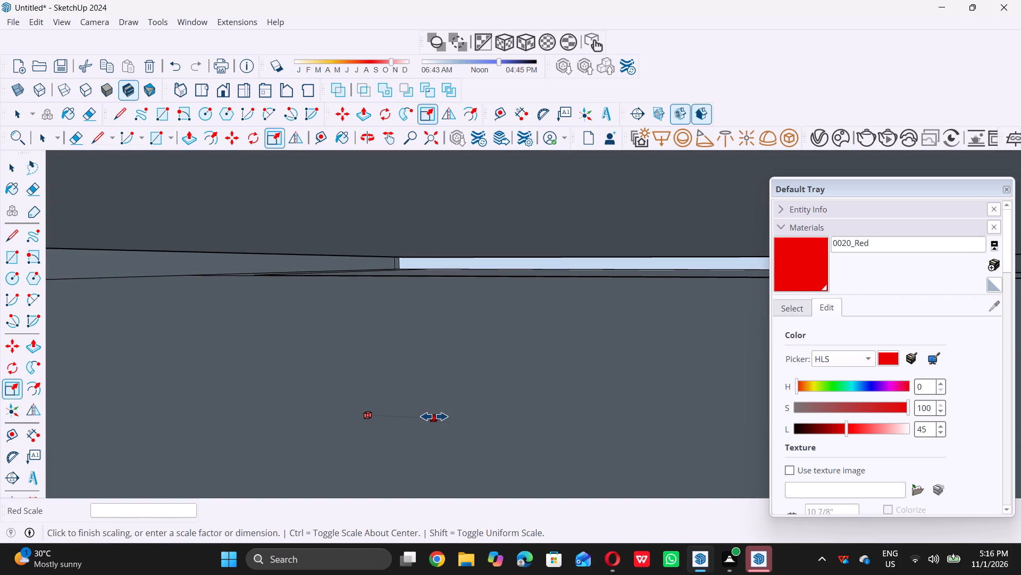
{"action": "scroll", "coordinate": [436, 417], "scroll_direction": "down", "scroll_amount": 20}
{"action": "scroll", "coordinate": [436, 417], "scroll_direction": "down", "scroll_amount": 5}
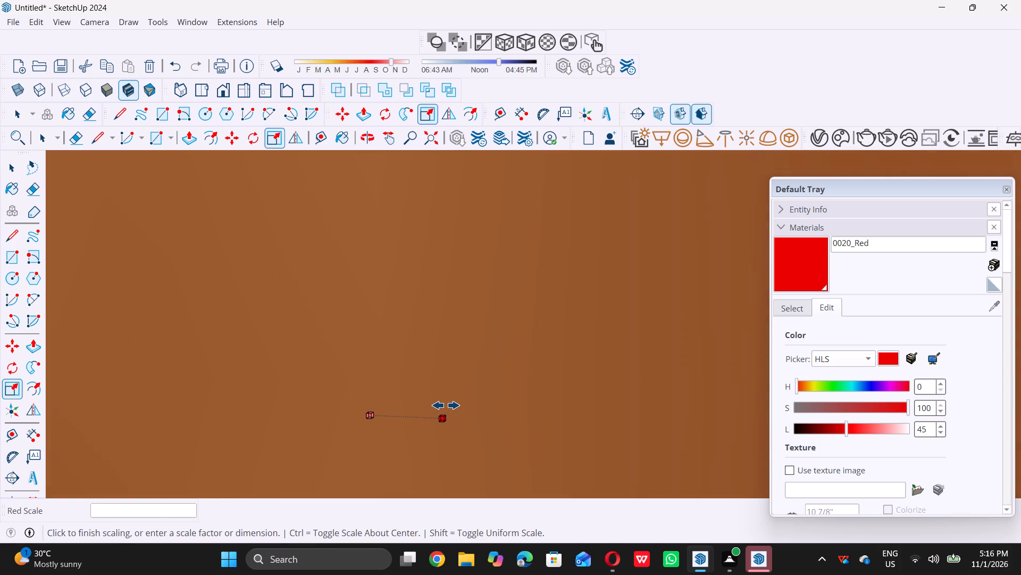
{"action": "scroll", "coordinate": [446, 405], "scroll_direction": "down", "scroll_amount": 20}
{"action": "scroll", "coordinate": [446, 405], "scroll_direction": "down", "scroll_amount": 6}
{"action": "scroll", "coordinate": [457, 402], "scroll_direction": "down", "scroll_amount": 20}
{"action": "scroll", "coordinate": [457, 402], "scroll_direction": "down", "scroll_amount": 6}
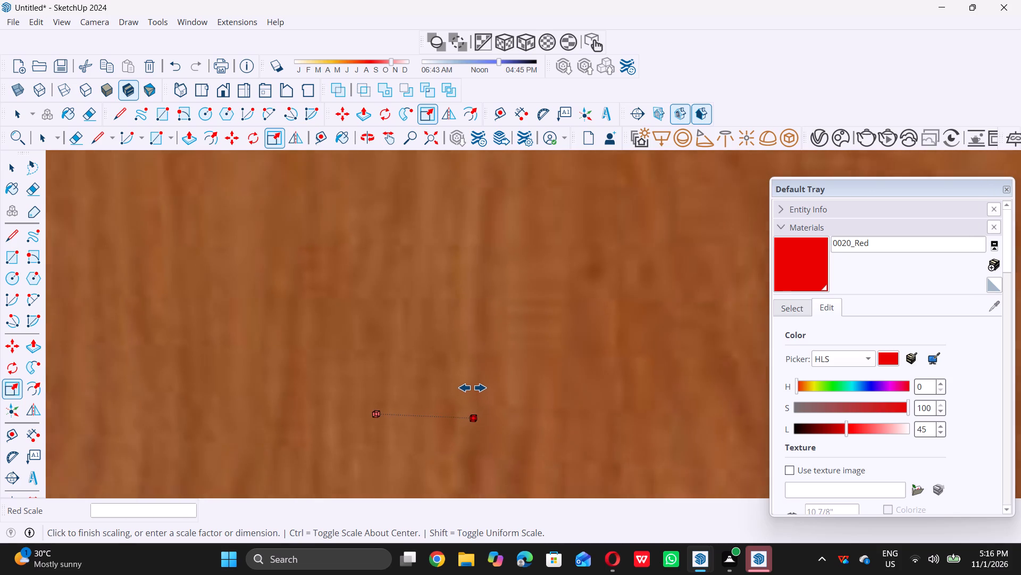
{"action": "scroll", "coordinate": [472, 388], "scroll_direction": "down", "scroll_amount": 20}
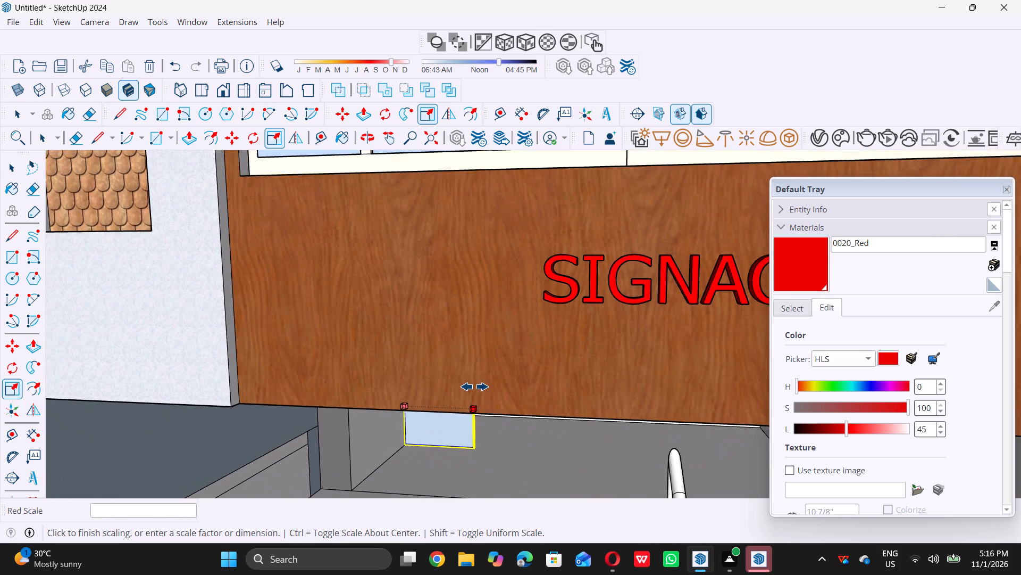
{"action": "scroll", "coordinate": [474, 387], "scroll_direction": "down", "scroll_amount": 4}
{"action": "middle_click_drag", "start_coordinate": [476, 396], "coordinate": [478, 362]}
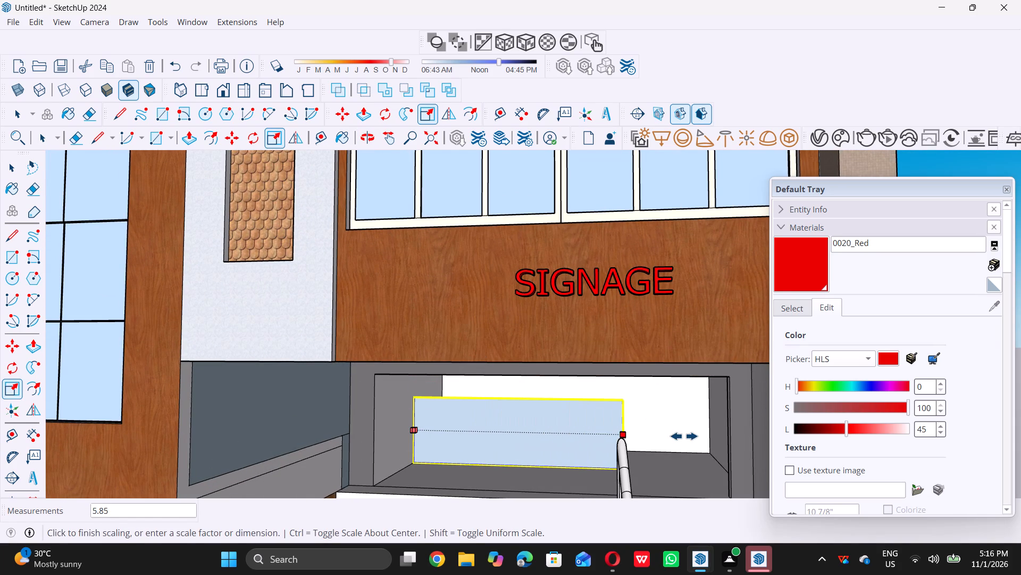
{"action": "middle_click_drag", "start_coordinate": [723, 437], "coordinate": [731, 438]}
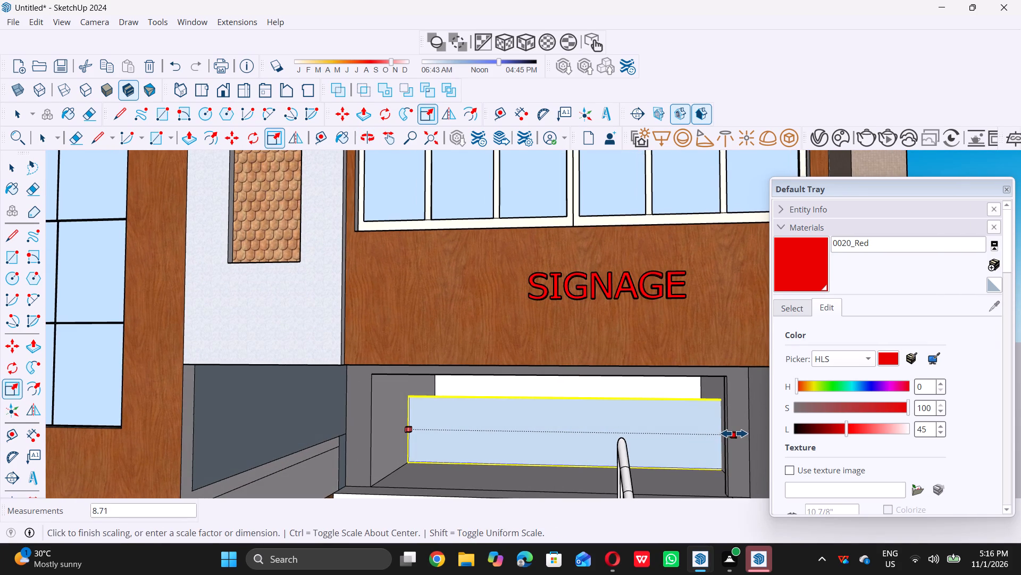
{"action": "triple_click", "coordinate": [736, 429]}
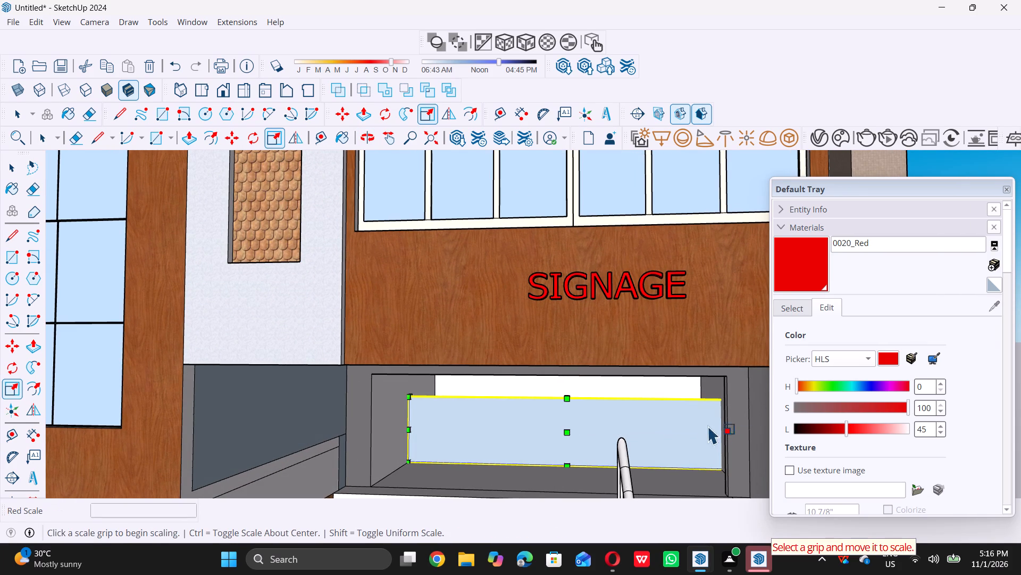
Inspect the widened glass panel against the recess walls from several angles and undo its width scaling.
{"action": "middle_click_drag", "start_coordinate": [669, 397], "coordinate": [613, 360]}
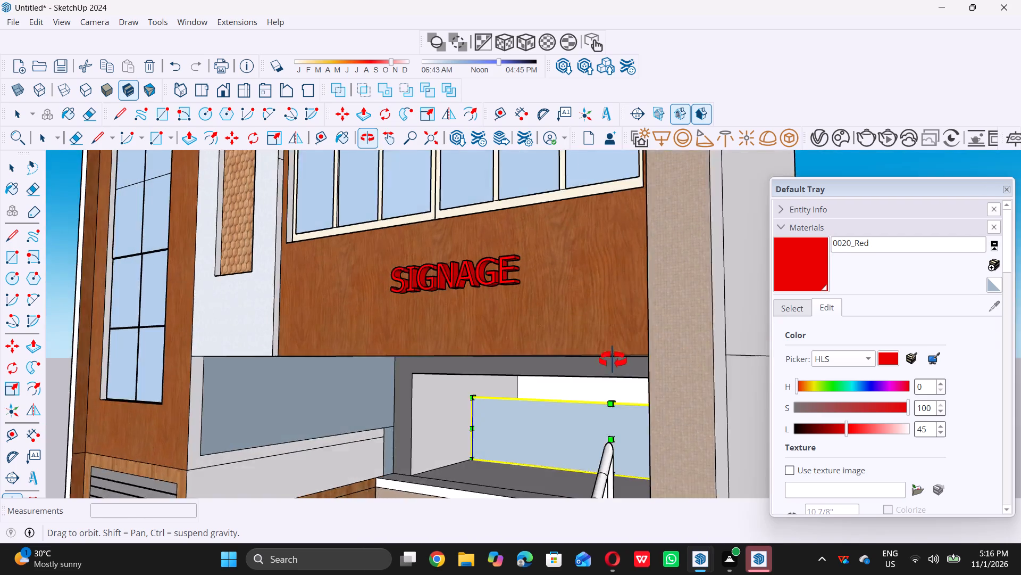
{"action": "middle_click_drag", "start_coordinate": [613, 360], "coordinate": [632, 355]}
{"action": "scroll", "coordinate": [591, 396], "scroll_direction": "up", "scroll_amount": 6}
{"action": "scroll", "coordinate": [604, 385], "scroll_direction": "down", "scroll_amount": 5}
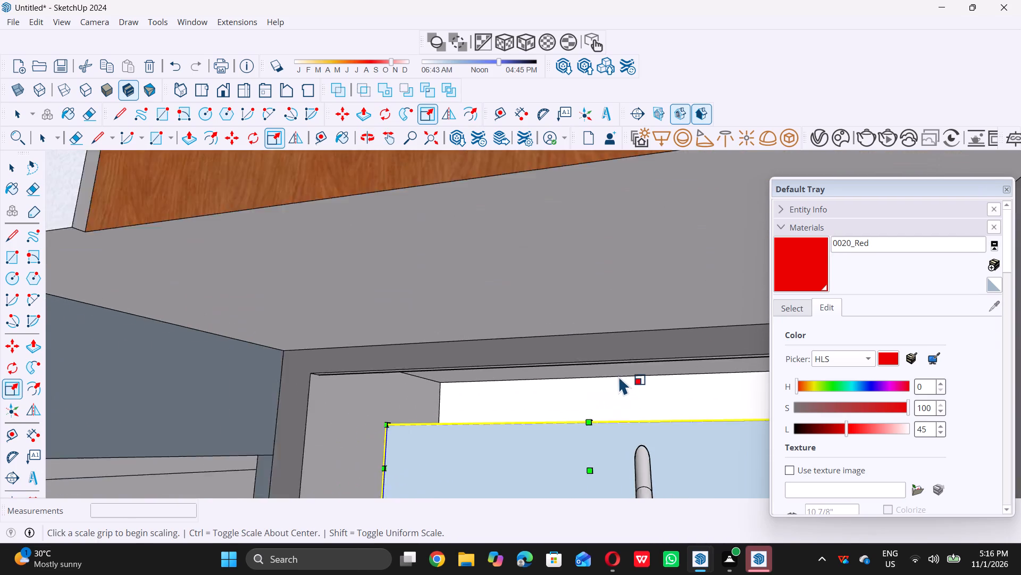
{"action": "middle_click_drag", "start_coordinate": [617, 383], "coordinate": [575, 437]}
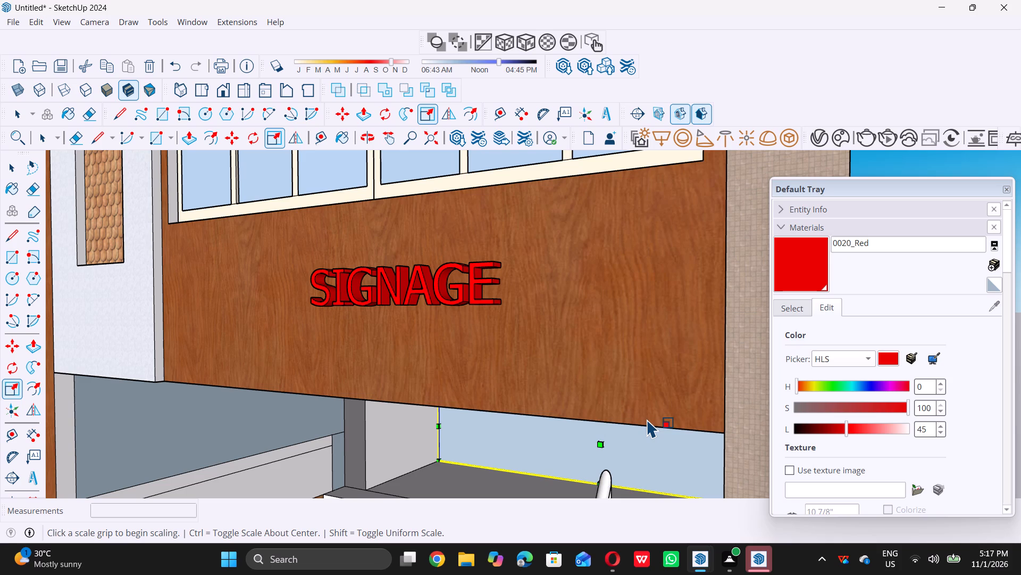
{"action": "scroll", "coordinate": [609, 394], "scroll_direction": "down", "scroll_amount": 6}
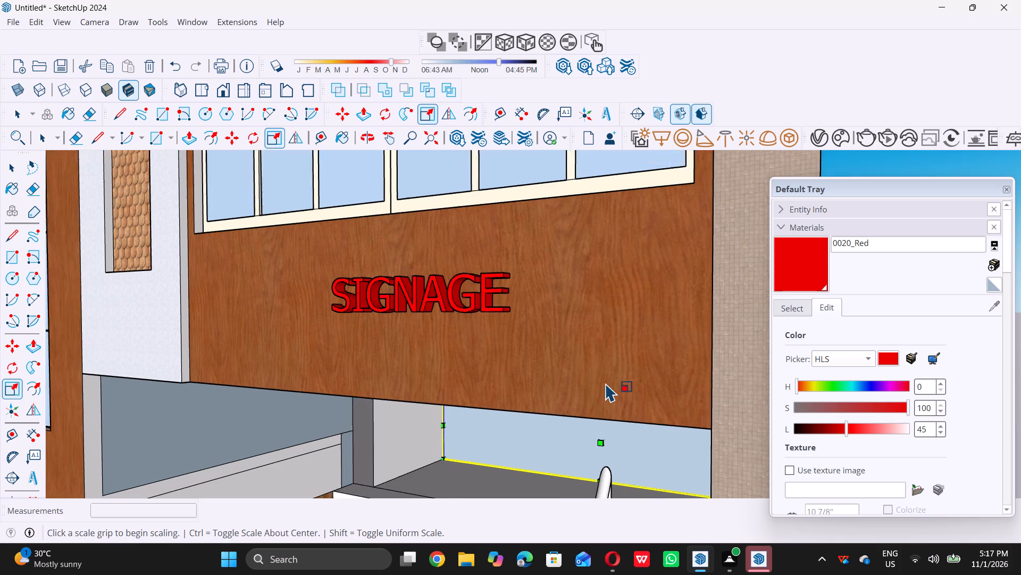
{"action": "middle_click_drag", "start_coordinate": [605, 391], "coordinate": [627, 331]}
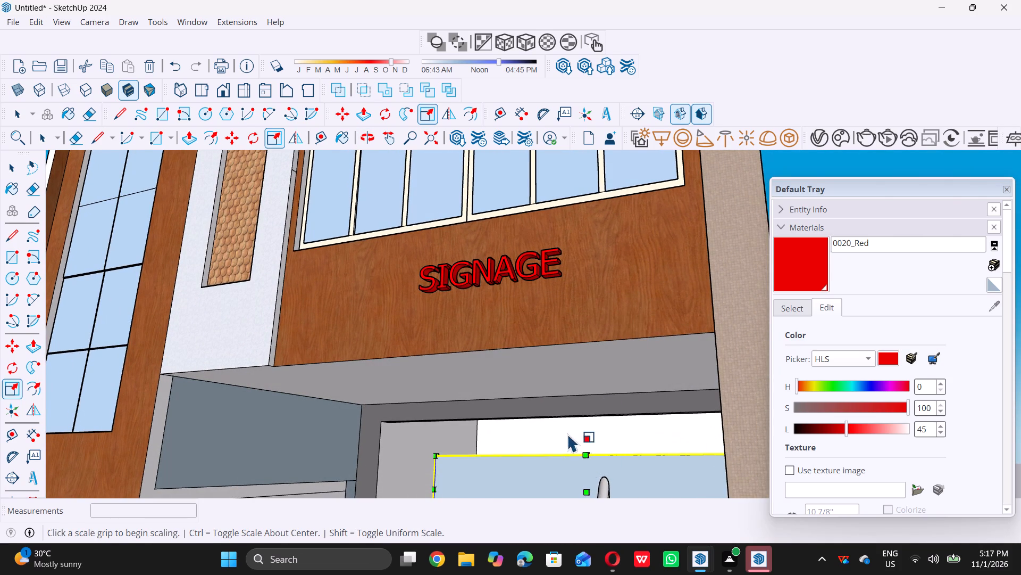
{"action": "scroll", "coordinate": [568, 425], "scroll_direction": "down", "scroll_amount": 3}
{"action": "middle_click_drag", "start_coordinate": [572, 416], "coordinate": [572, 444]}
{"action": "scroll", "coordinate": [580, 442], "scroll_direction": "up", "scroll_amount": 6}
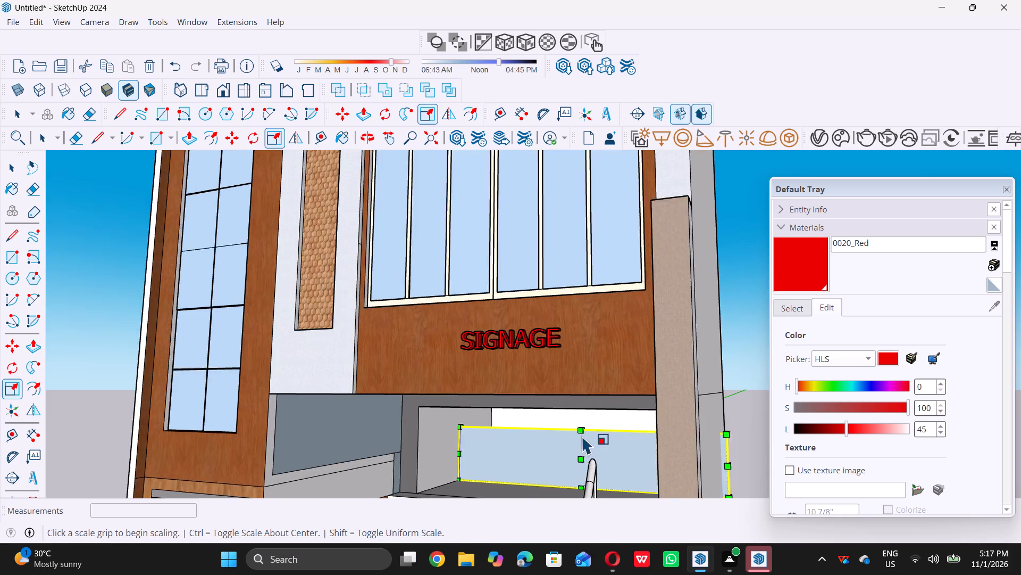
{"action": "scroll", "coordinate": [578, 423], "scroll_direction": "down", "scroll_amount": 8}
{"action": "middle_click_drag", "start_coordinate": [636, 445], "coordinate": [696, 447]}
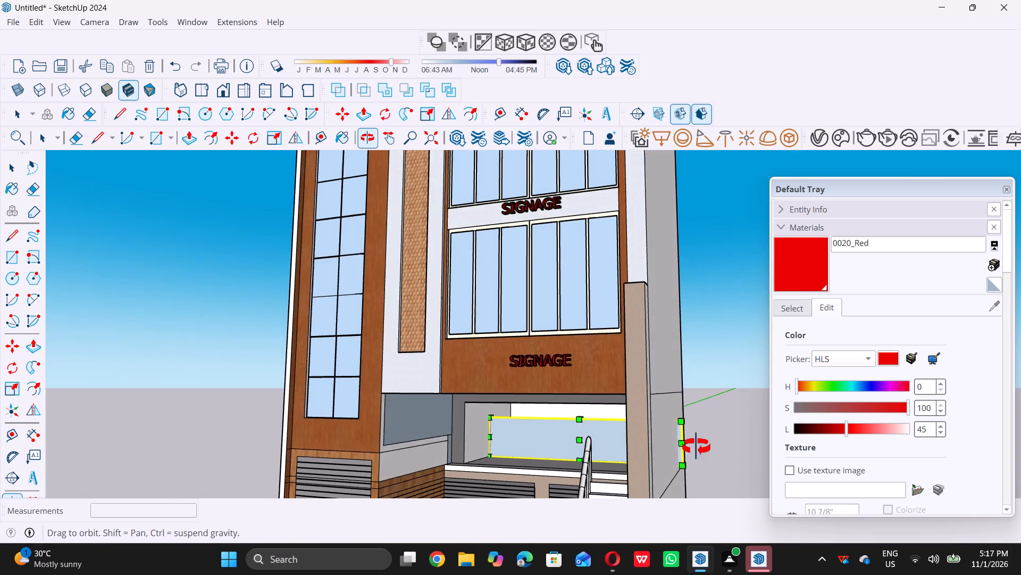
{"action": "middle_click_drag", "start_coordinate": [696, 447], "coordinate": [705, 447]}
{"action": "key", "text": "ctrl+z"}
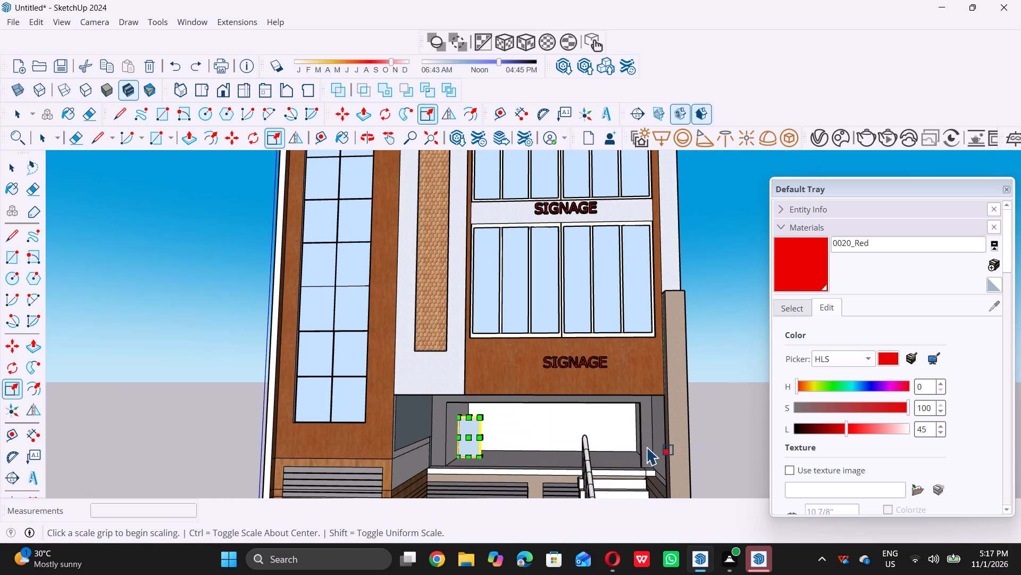
Scale the glass panel in width and depth together, about 8.1 across the recess and about -69 in depth toward the front.
{"action": "scroll", "coordinate": [498, 436], "scroll_direction": "up", "scroll_amount": 4}
{"action": "middle_click_drag", "start_coordinate": [490, 434], "coordinate": [449, 463]}
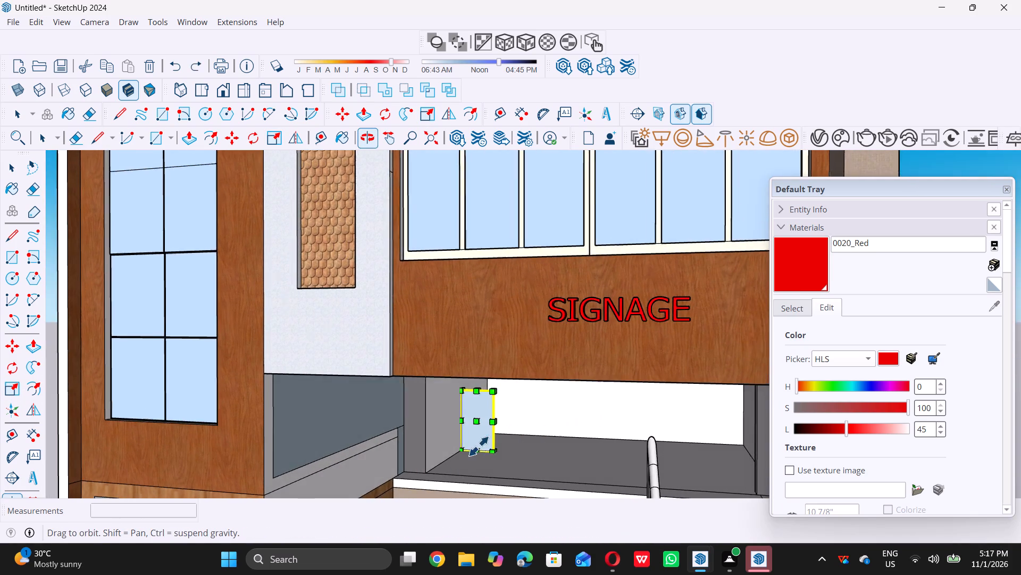
{"action": "scroll", "coordinate": [483, 442], "scroll_direction": "up", "scroll_amount": 11}
{"action": "scroll", "coordinate": [505, 401], "scroll_direction": "up", "scroll_amount": 10}
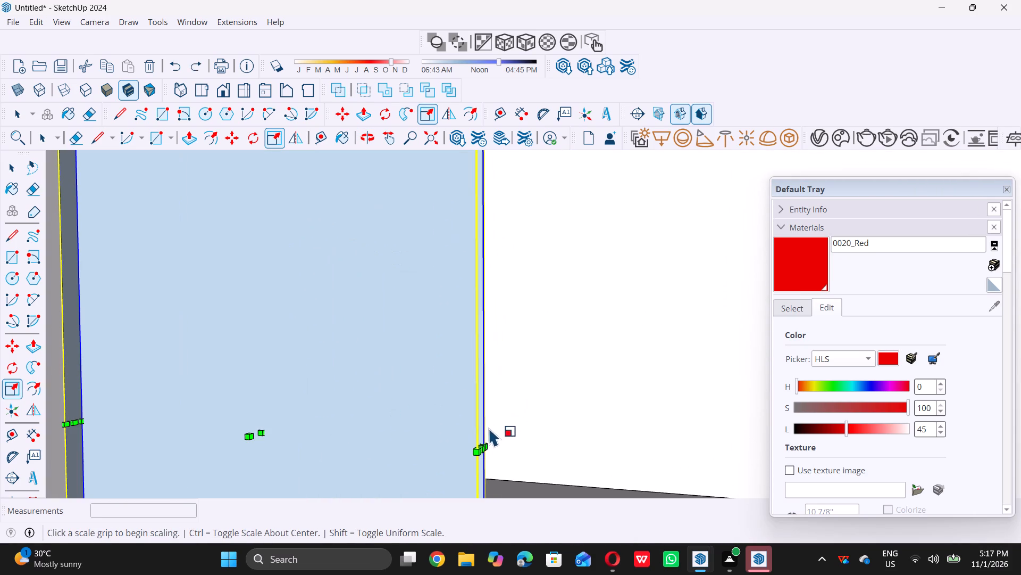
{"action": "scroll", "coordinate": [489, 451], "scroll_direction": "up", "scroll_amount": 4}
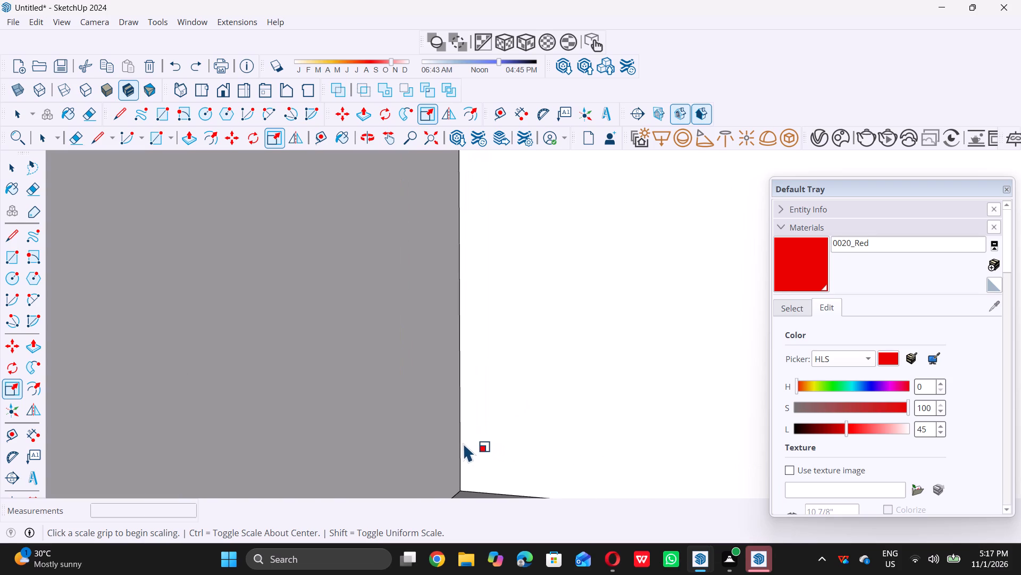
{"action": "scroll", "coordinate": [464, 443], "scroll_direction": "down", "scroll_amount": 5}
{"action": "left_click", "coordinate": [462, 440]}
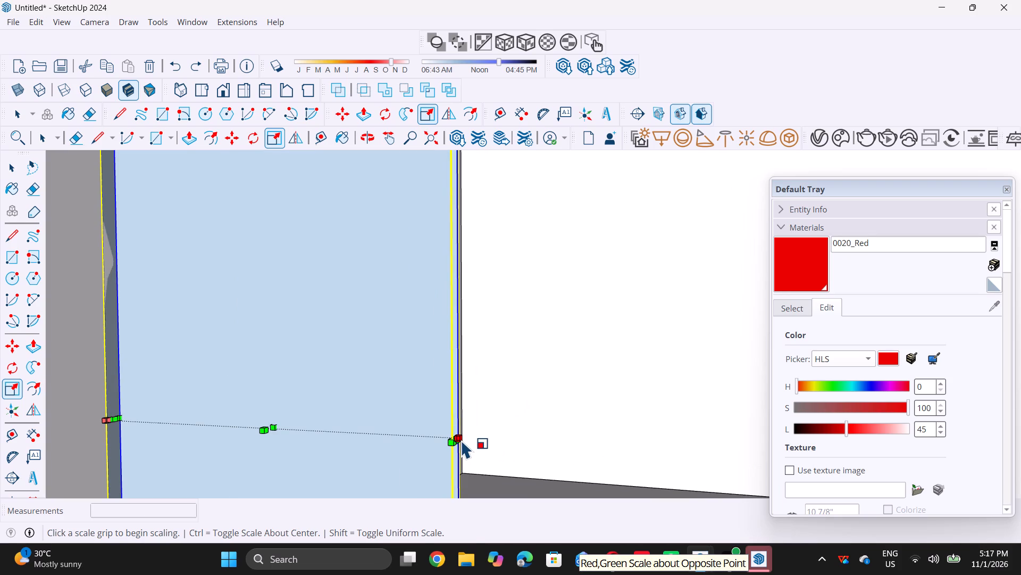
{"action": "scroll", "coordinate": [462, 440], "scroll_direction": "down", "scroll_amount": 20}
{"action": "scroll", "coordinate": [462, 440], "scroll_direction": "down", "scroll_amount": 4}
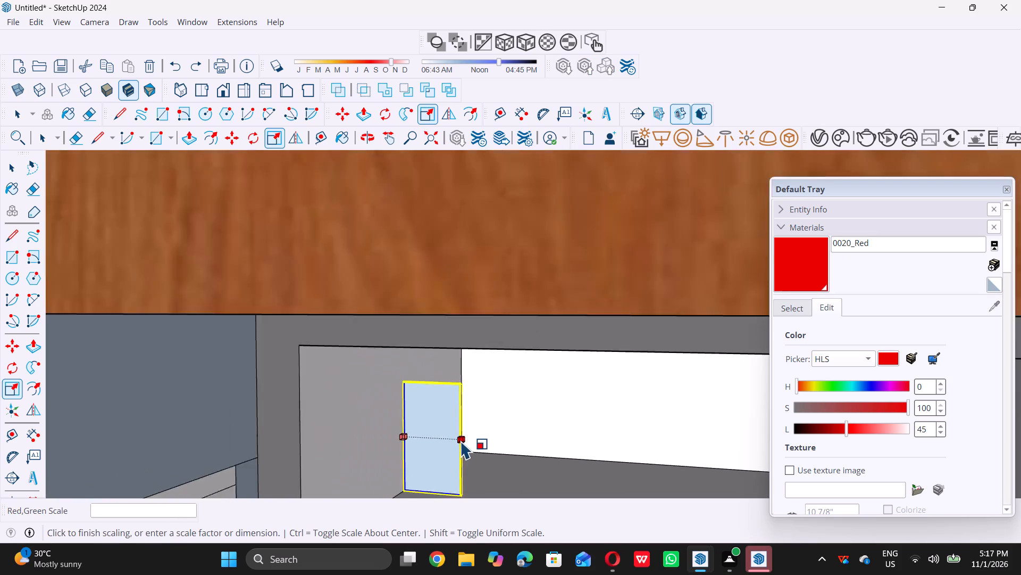
{"action": "scroll", "coordinate": [461, 440], "scroll_direction": "down", "scroll_amount": 6}
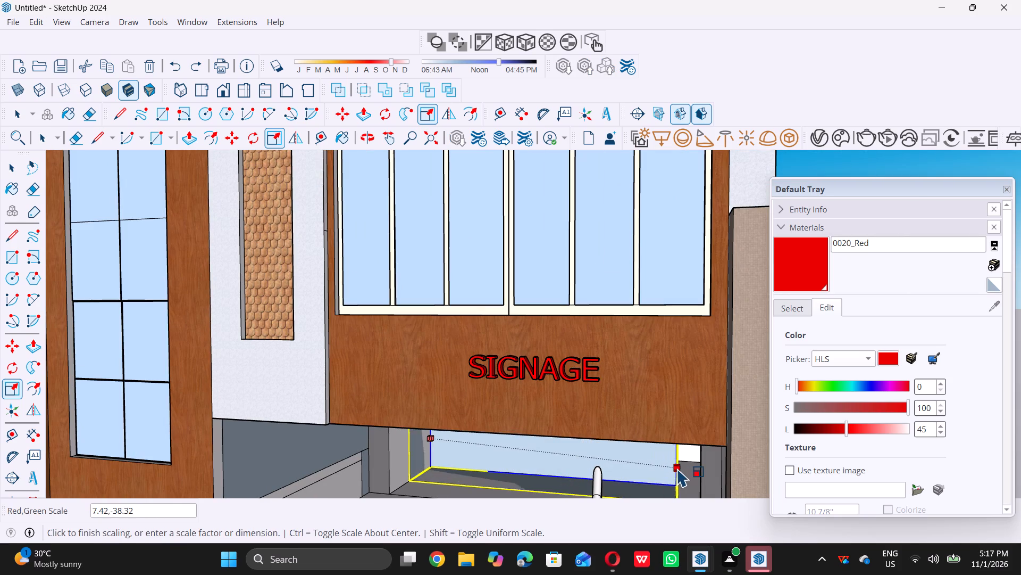
{"action": "middle_click_drag", "start_coordinate": [696, 470], "coordinate": [710, 464]}
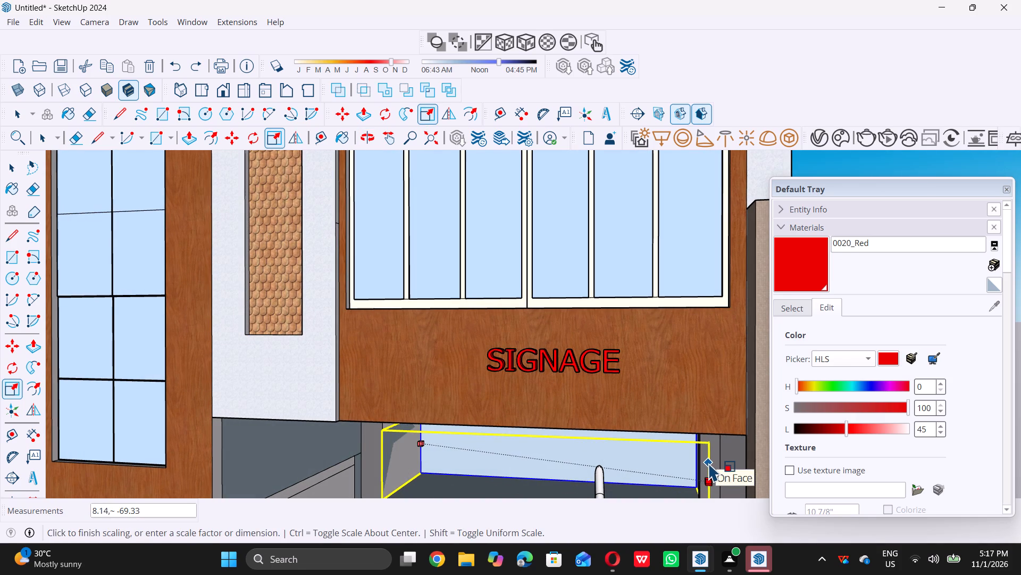
{"action": "triple_click", "coordinate": [714, 470]}
{"action": "left_click", "coordinate": [714, 470]}
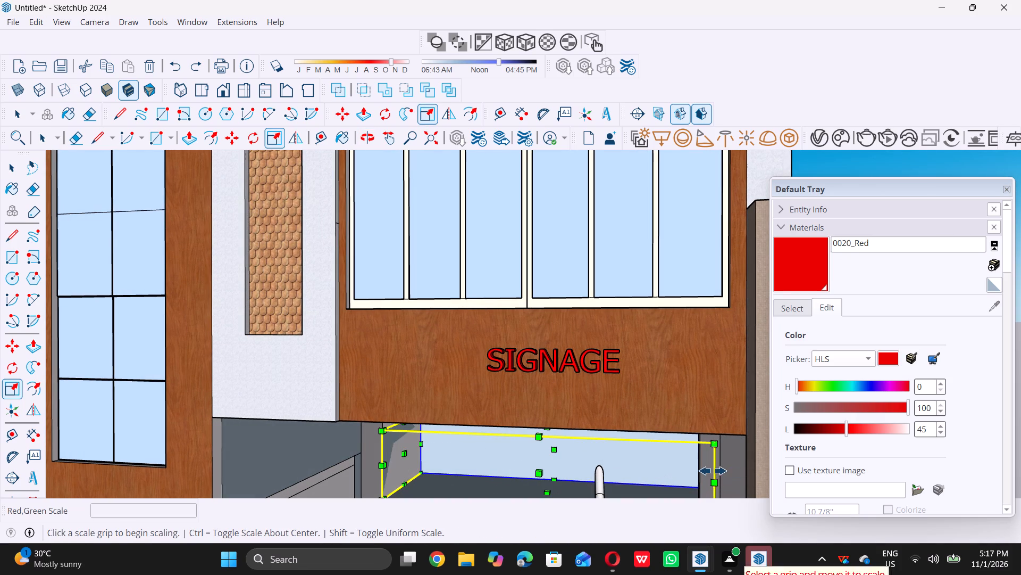
Scale the glass panel's height by about 1.43 up to the top edge of the recess opening, and deselect it.
{"action": "scroll", "coordinate": [598, 454], "scroll_direction": "down", "scroll_amount": 6}
{"action": "middle_click_drag", "start_coordinate": [588, 429], "coordinate": [567, 384]}
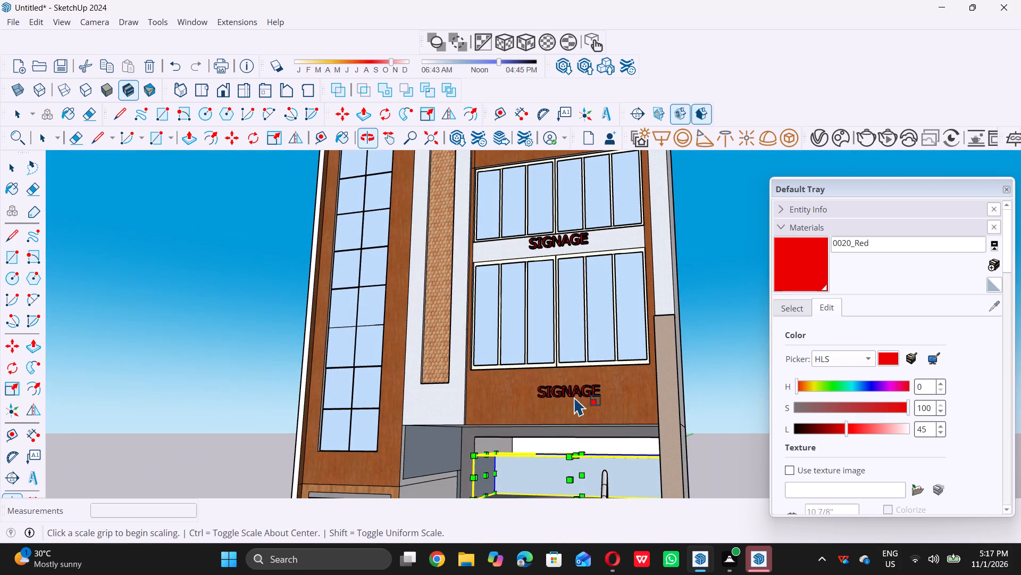
{"action": "scroll", "coordinate": [586, 425], "scroll_direction": "up", "scroll_amount": 6}
{"action": "left_click", "coordinate": [575, 475]}
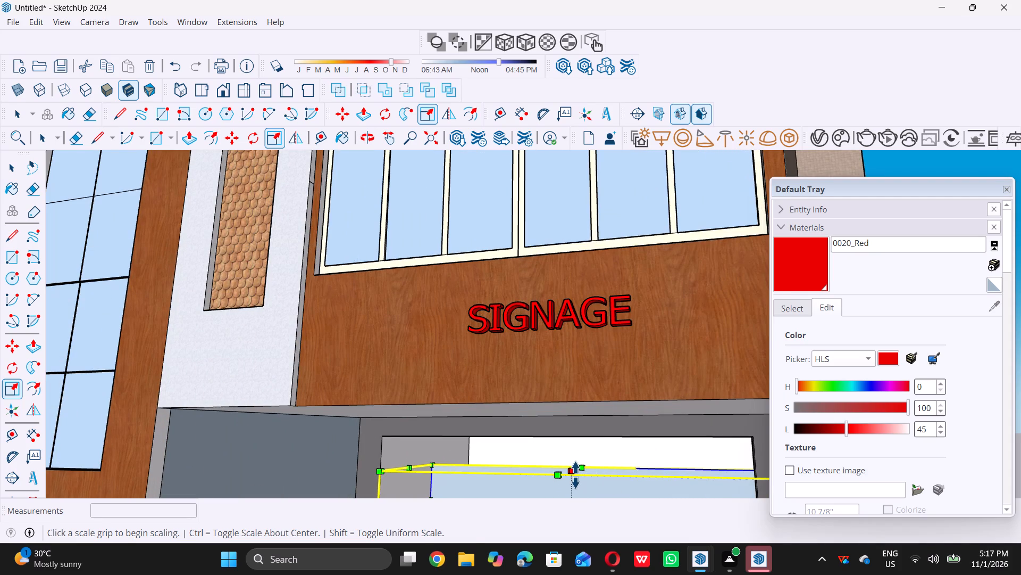
{"action": "triple_click", "coordinate": [584, 434]}
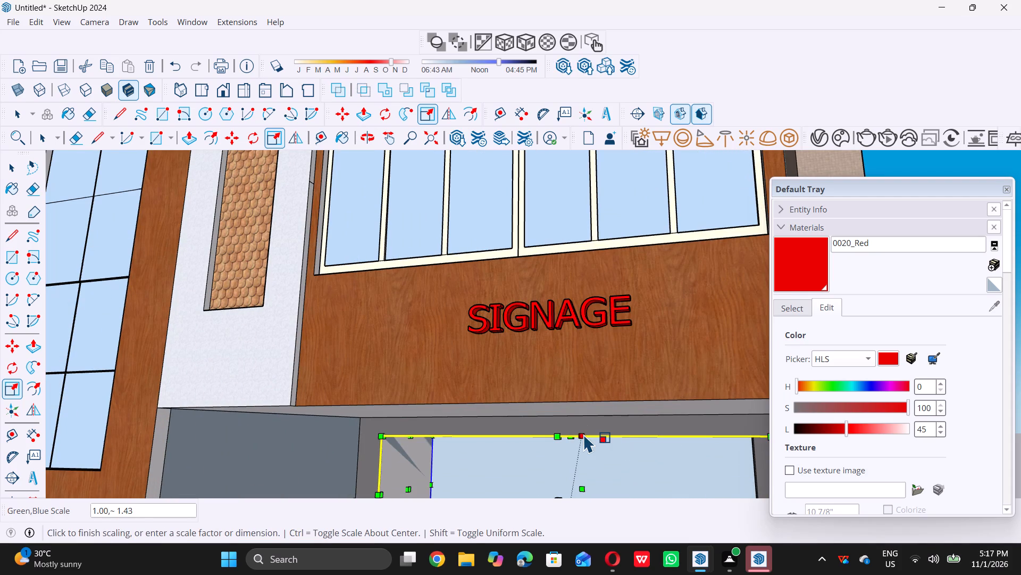
{"action": "key", "text": "space"}
{"action": "scroll", "coordinate": [581, 443], "scroll_direction": "down", "scroll_amount": 12}
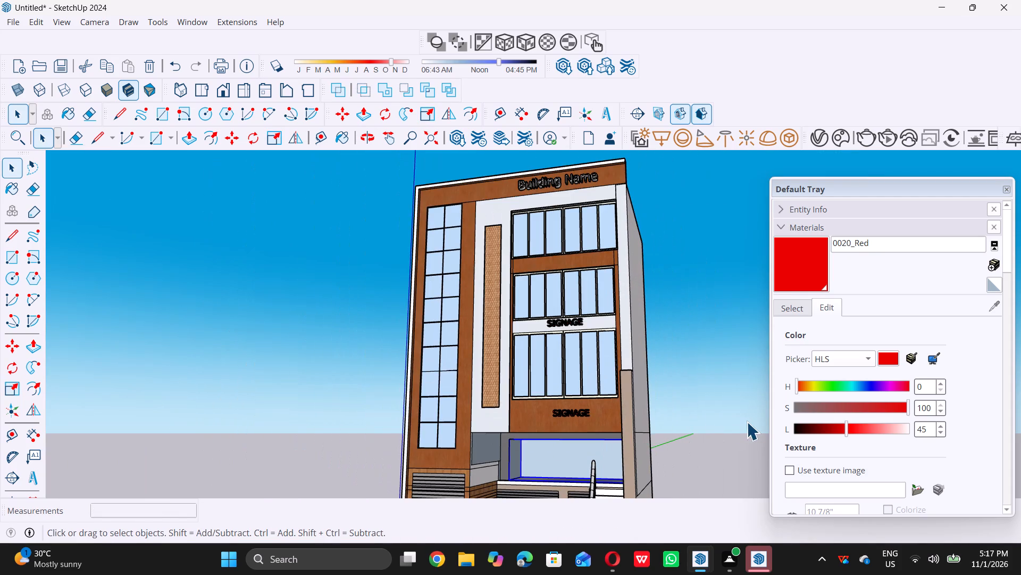
{"action": "double_click", "coordinate": [747, 422]}
{"action": "scroll", "coordinate": [747, 420], "scroll_direction": "down", "scroll_amount": 6}
{"action": "middle_click_drag", "start_coordinate": [586, 446], "coordinate": [645, 450]}
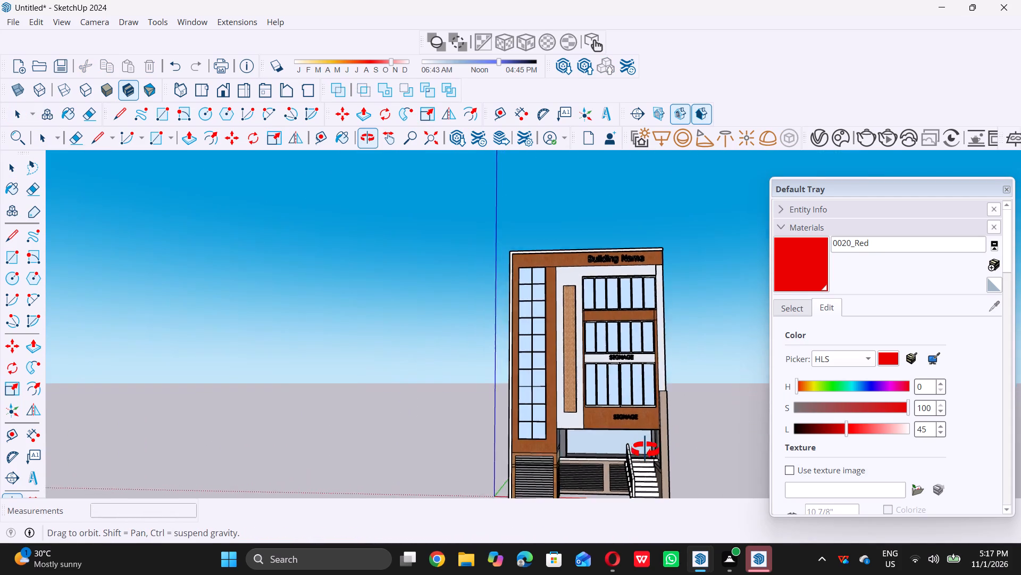
Inspect the fitted glass panel and the side walls of the recessed entrance porch from the front and close up.
{"action": "middle_click_drag", "start_coordinate": [645, 450], "coordinate": [650, 445]}
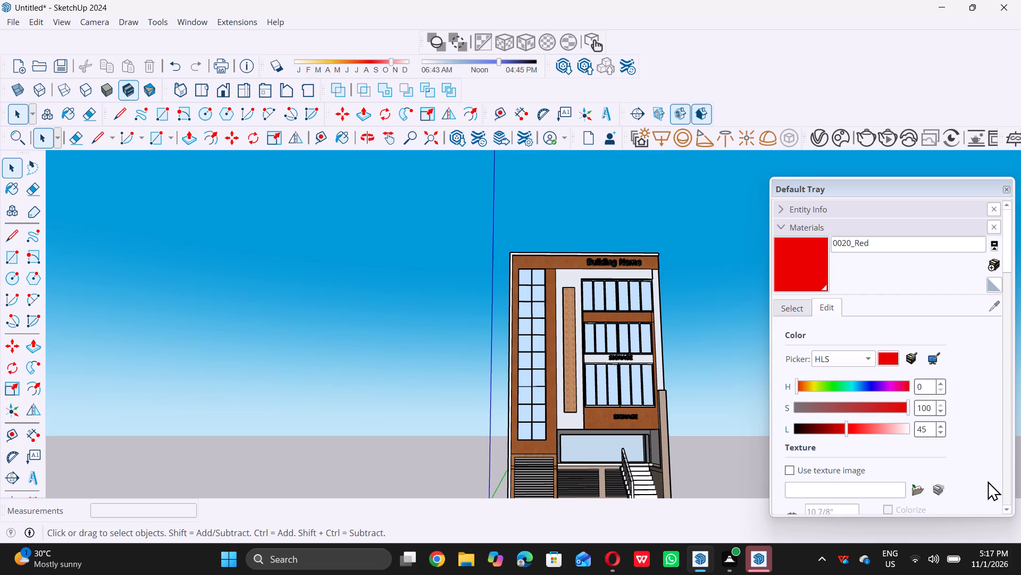
{"action": "key", "text": "space"}
{"action": "scroll", "coordinate": [684, 384], "scroll_direction": "down", "scroll_amount": 1}
{"action": "scroll", "coordinate": [388, 265], "scroll_direction": "down", "scroll_amount": 8}
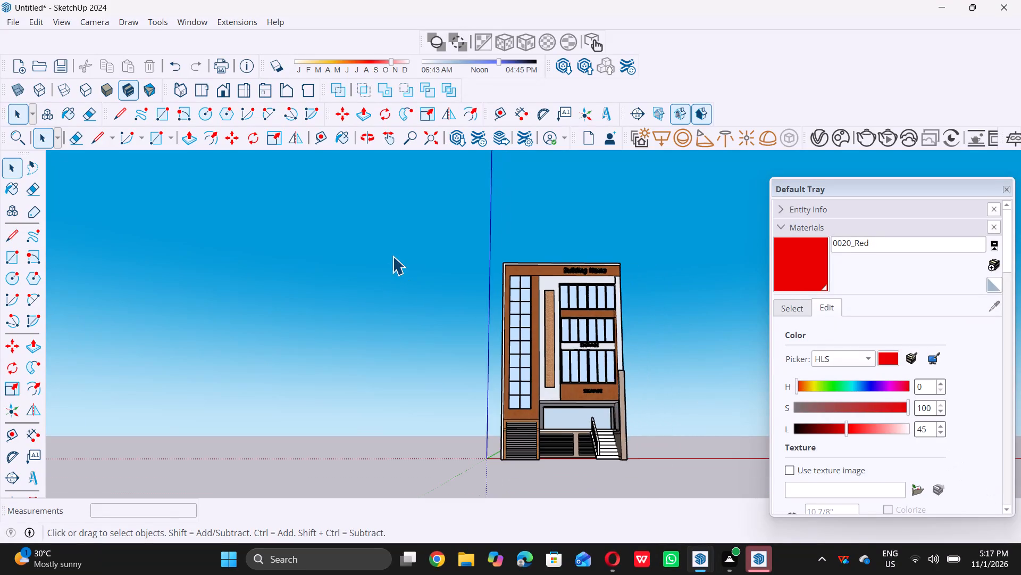
{"action": "scroll", "coordinate": [392, 256], "scroll_direction": "down", "scroll_amount": 2}
{"action": "middle_click_drag", "start_coordinate": [443, 288], "coordinate": [428, 347]}
{"action": "scroll", "coordinate": [539, 369], "scroll_direction": "up", "scroll_amount": 13}
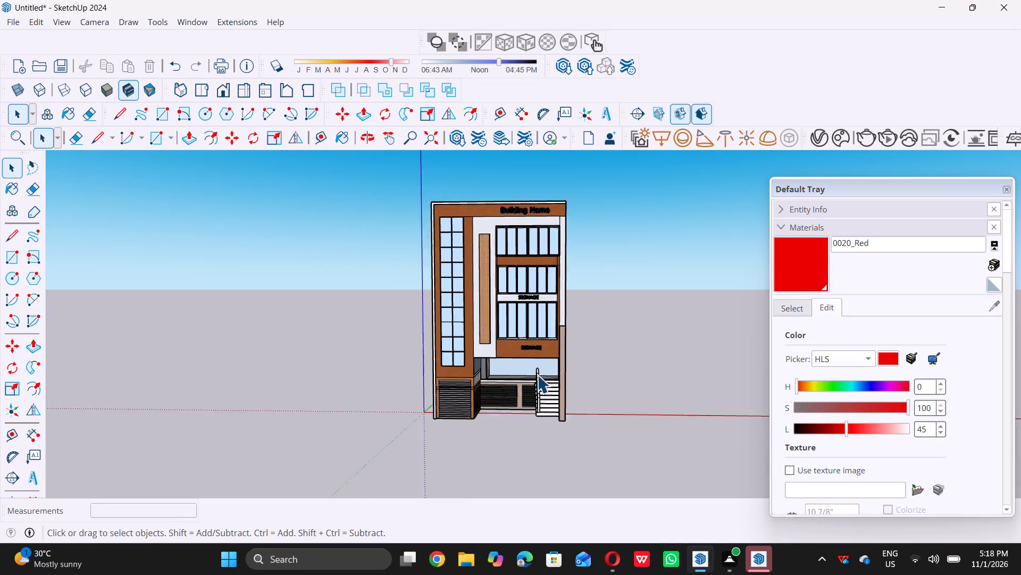
{"action": "scroll", "coordinate": [537, 375], "scroll_direction": "up", "scroll_amount": 8}
{"action": "scroll", "coordinate": [442, 388], "scroll_direction": "up", "scroll_amount": 11}
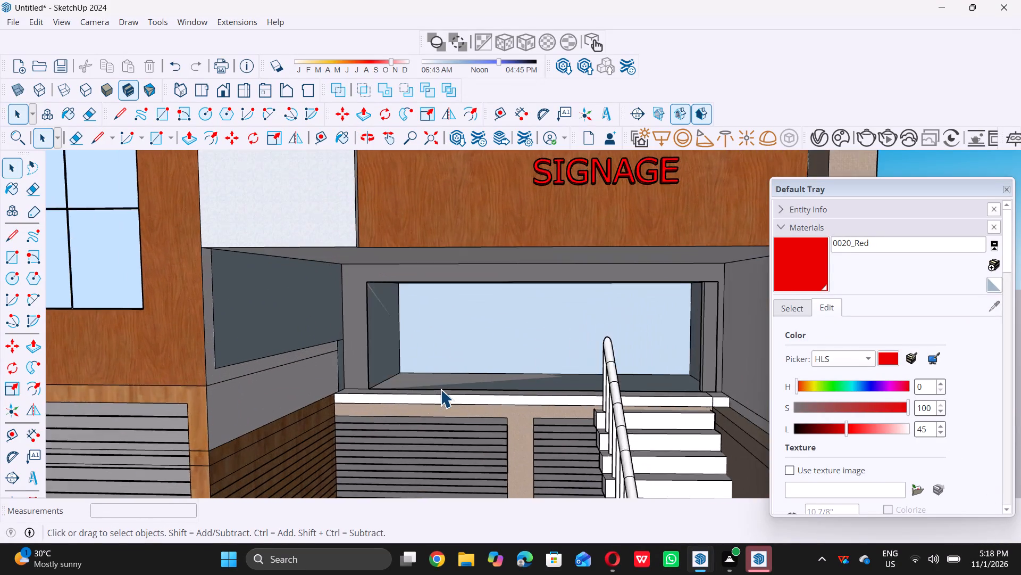
{"action": "scroll", "coordinate": [470, 351], "scroll_direction": "up", "scroll_amount": 1}
{"action": "middle_click_drag", "start_coordinate": [470, 351], "coordinate": [349, 411]}
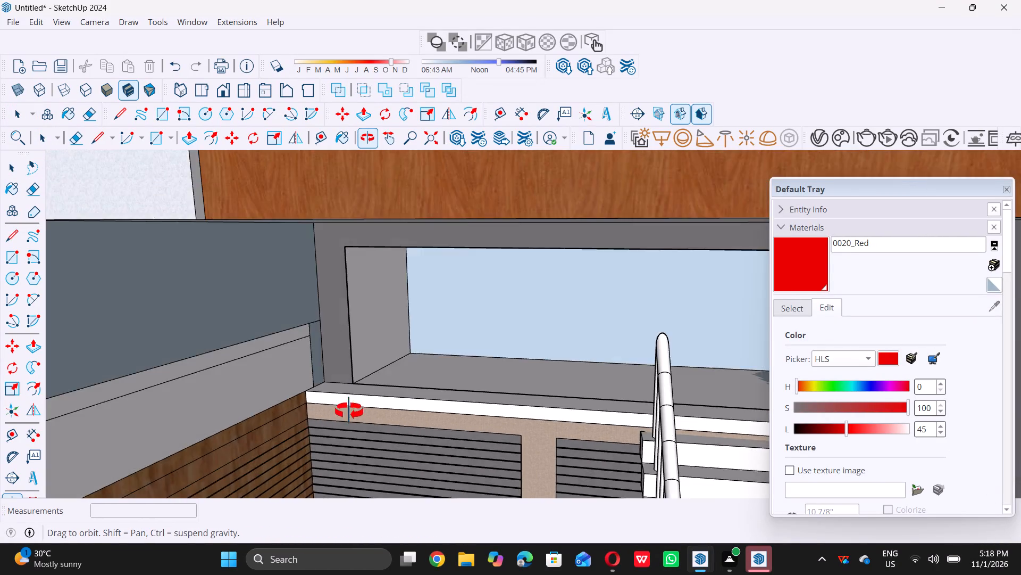
{"action": "middle_click_drag", "start_coordinate": [349, 411], "coordinate": [334, 420]}
{"action": "middle_click", "coordinate": [334, 420]}
Examine the building from its stair-side wall, from below and from the front to check the overall facade.
{"action": "scroll", "coordinate": [369, 397], "scroll_direction": "down", "scroll_amount": 16}
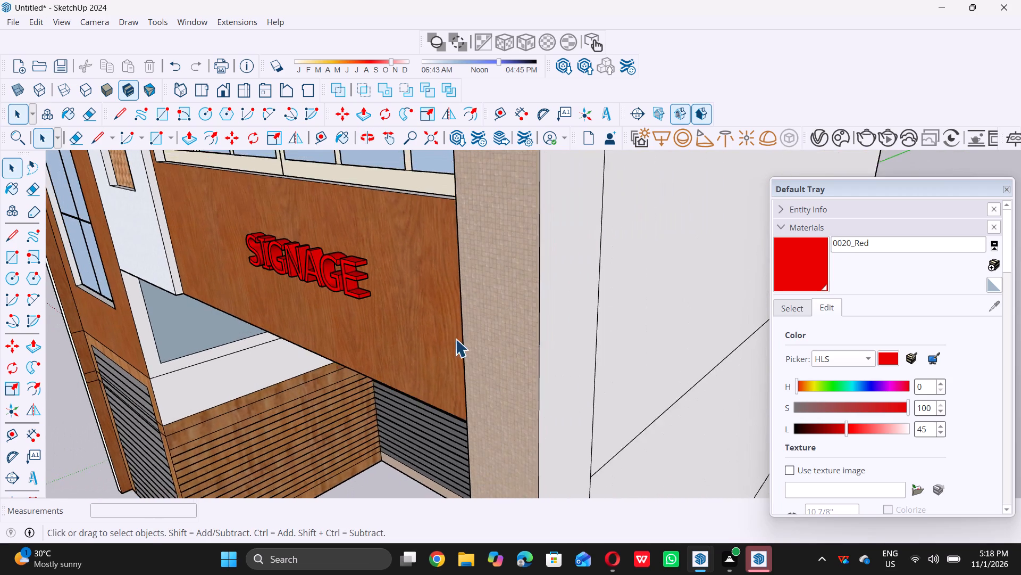
{"action": "scroll", "coordinate": [369, 339], "scroll_direction": "down", "scroll_amount": 17}
{"action": "middle_click_drag", "start_coordinate": [383, 352], "coordinate": [447, 290]}
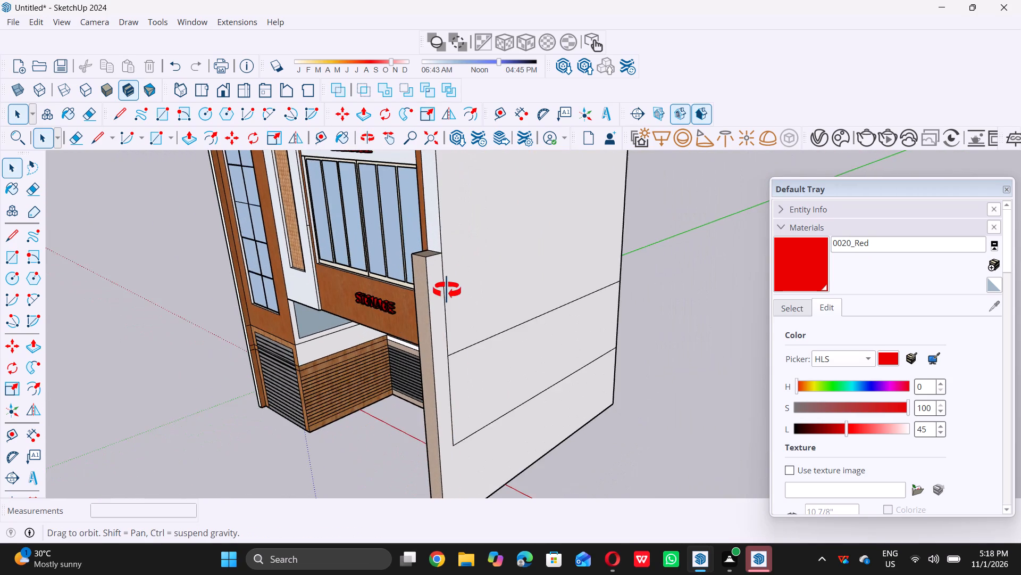
{"action": "middle_click_drag", "start_coordinate": [447, 290], "coordinate": [579, 217]}
{"action": "middle_click_drag", "start_coordinate": [486, 283], "coordinate": [459, 326]}
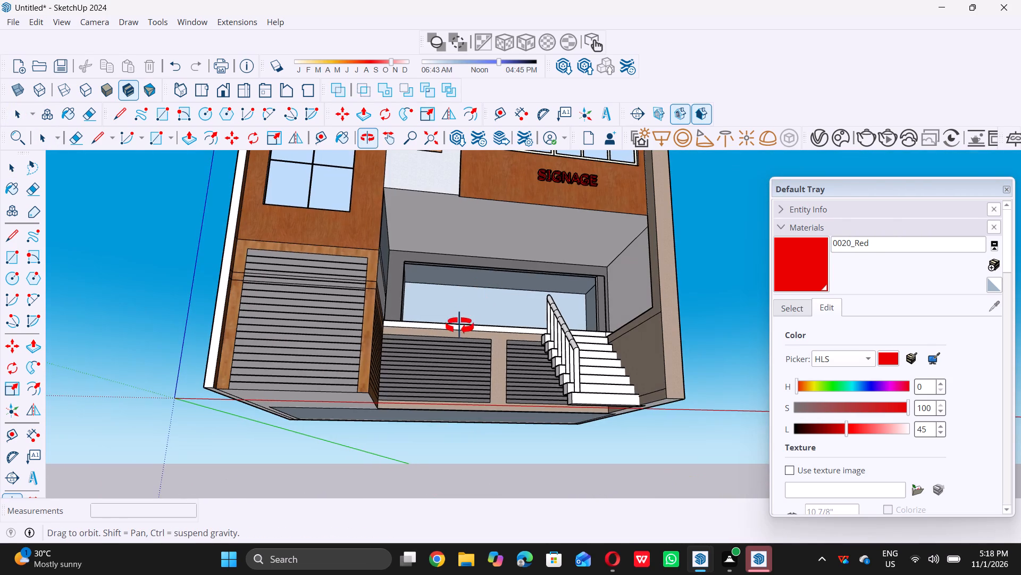
{"action": "middle_click_drag", "start_coordinate": [459, 326], "coordinate": [429, 346]}
{"action": "scroll", "coordinate": [414, 358], "scroll_direction": "down", "scroll_amount": 17}
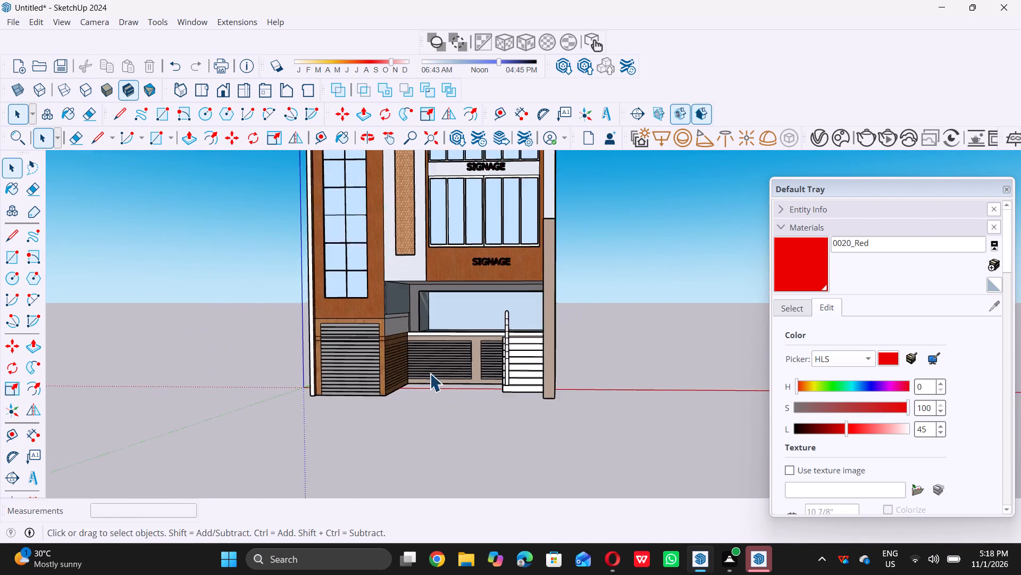
{"action": "scroll", "coordinate": [430, 373], "scroll_direction": "down", "scroll_amount": 15}
{"action": "middle_click_drag", "start_coordinate": [489, 277], "coordinate": [447, 353]}
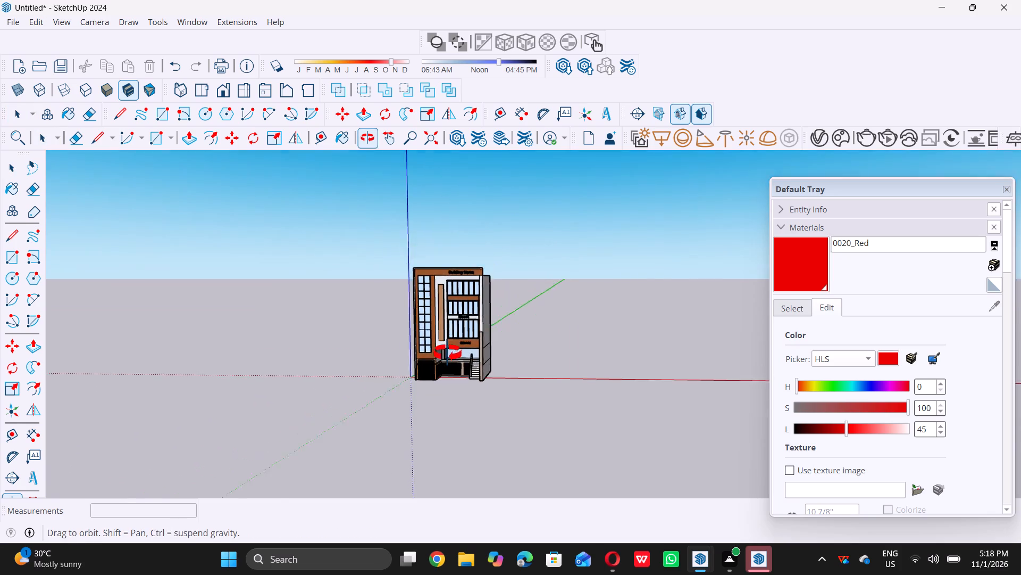
{"action": "middle_click_drag", "start_coordinate": [447, 353], "coordinate": [442, 358]}
Examine the top of the short tiled pillar beside the stairs, check its connected geometry, and clear the selection.
{"action": "scroll", "coordinate": [489, 313], "scroll_direction": "up", "scroll_amount": 14}
{"action": "scroll", "coordinate": [474, 355], "scroll_direction": "up", "scroll_amount": 4}
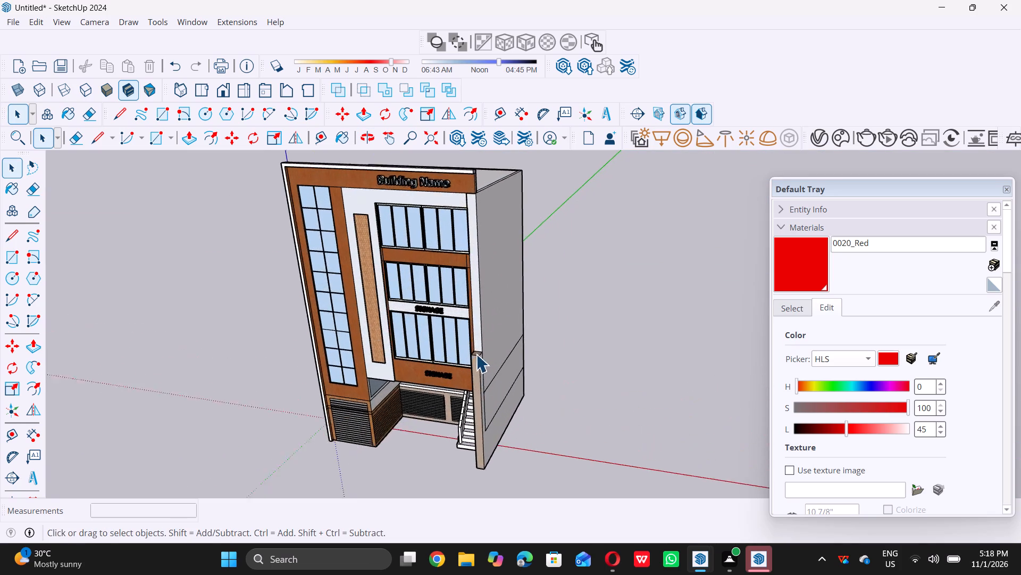
{"action": "scroll", "coordinate": [476, 354], "scroll_direction": "up", "scroll_amount": 13}
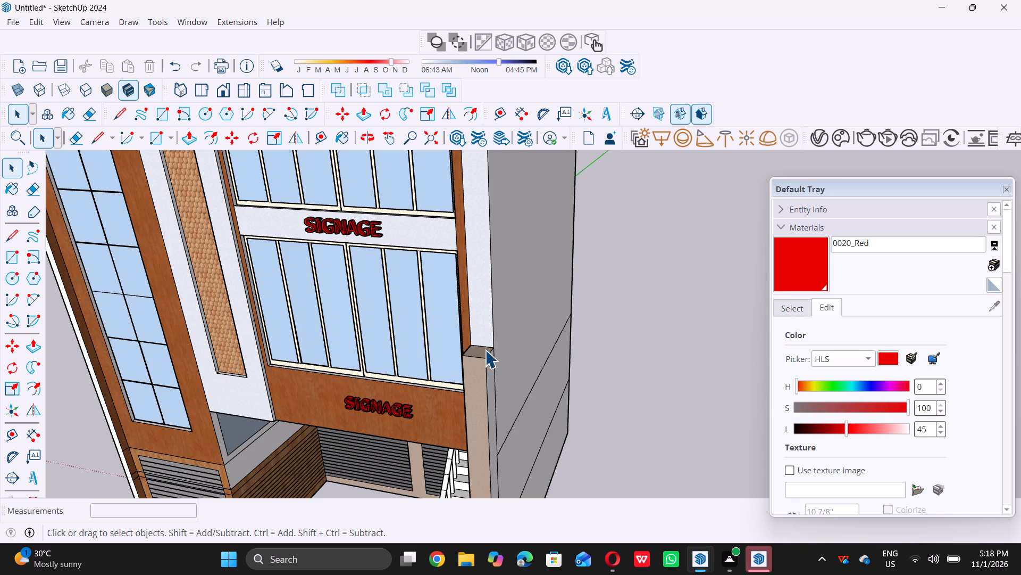
{"action": "scroll", "coordinate": [447, 401], "scroll_direction": "down", "scroll_amount": 5}
{"action": "scroll", "coordinate": [471, 347], "scroll_direction": "down", "scroll_amount": 13}
{"action": "middle_click_drag", "start_coordinate": [504, 298], "coordinate": [475, 356]}
{"action": "scroll", "coordinate": [475, 356], "scroll_direction": "down", "scroll_amount": 1}
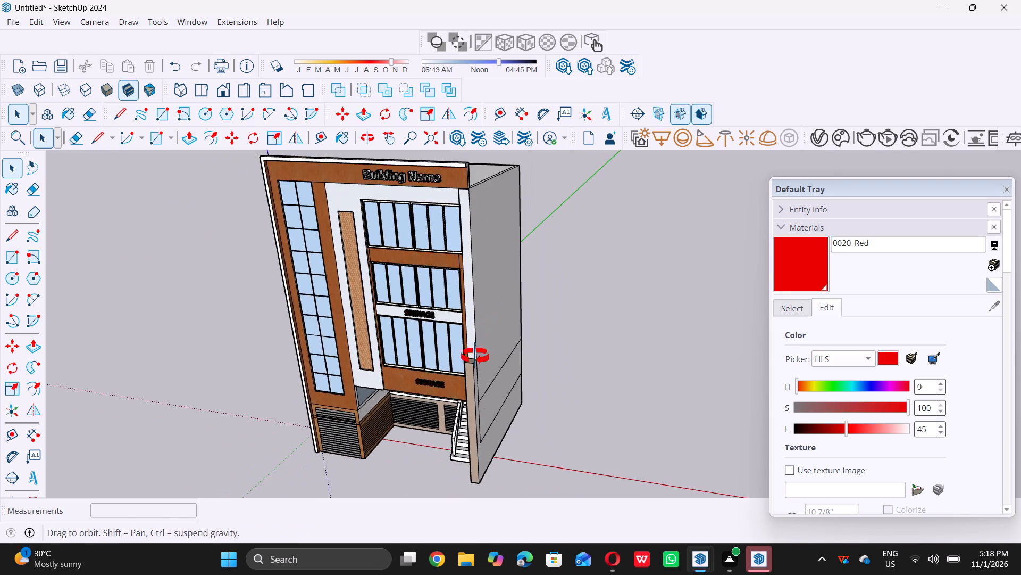
{"action": "middle_click_drag", "start_coordinate": [475, 356], "coordinate": [439, 395]}
{"action": "scroll", "coordinate": [450, 372], "scroll_direction": "up", "scroll_amount": 6}
{"action": "scroll", "coordinate": [455, 368], "scroll_direction": "up", "scroll_amount": 16}
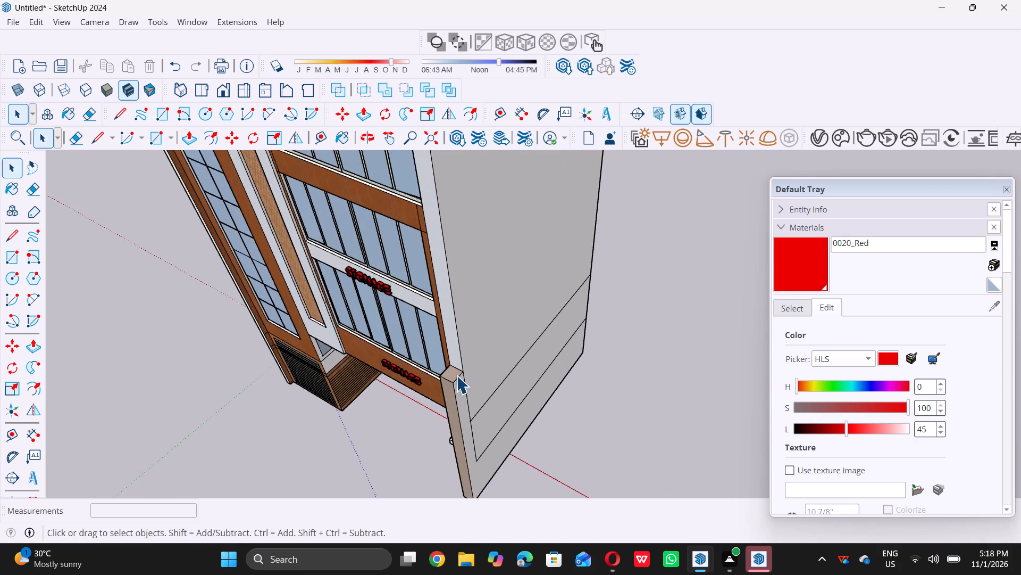
{"action": "scroll", "coordinate": [458, 372], "scroll_direction": "up", "scroll_amount": 20}
{"action": "scroll", "coordinate": [458, 372], "scroll_direction": "up", "scroll_amount": 11}
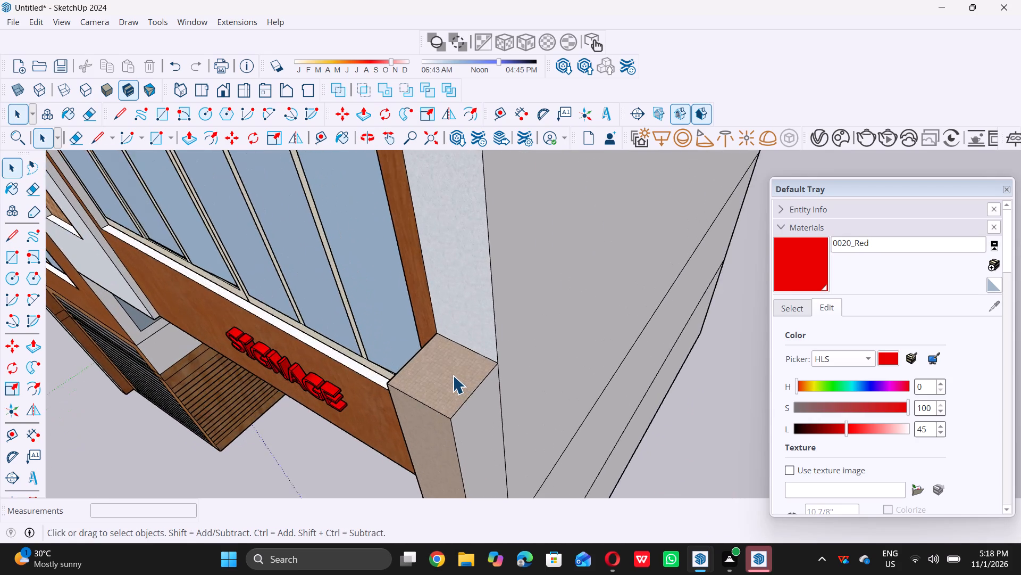
{"action": "scroll", "coordinate": [453, 375], "scroll_direction": "up", "scroll_amount": 2}
{"action": "triple_click", "coordinate": [453, 374]}
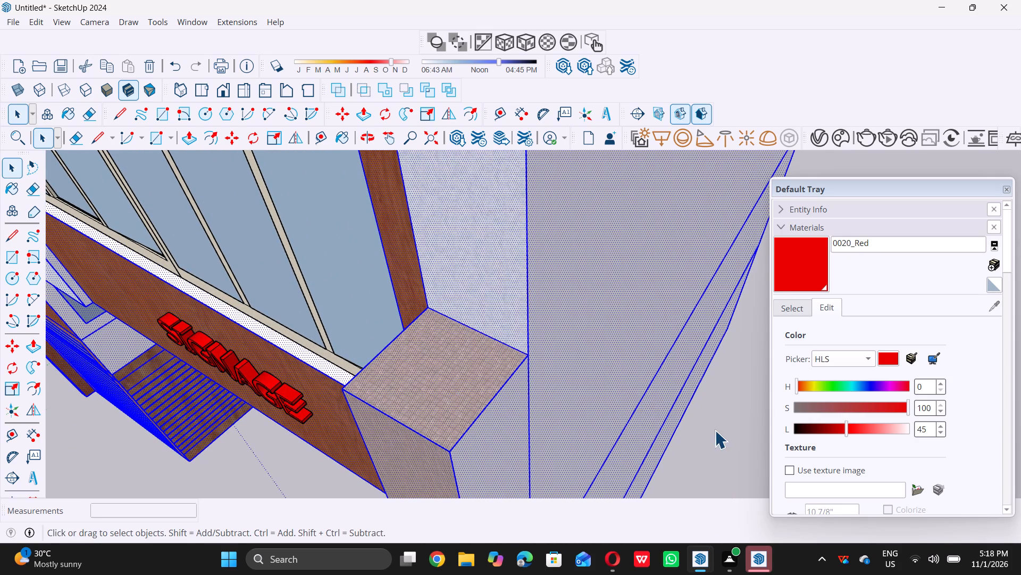
{"action": "triple_click", "coordinate": [723, 430]}
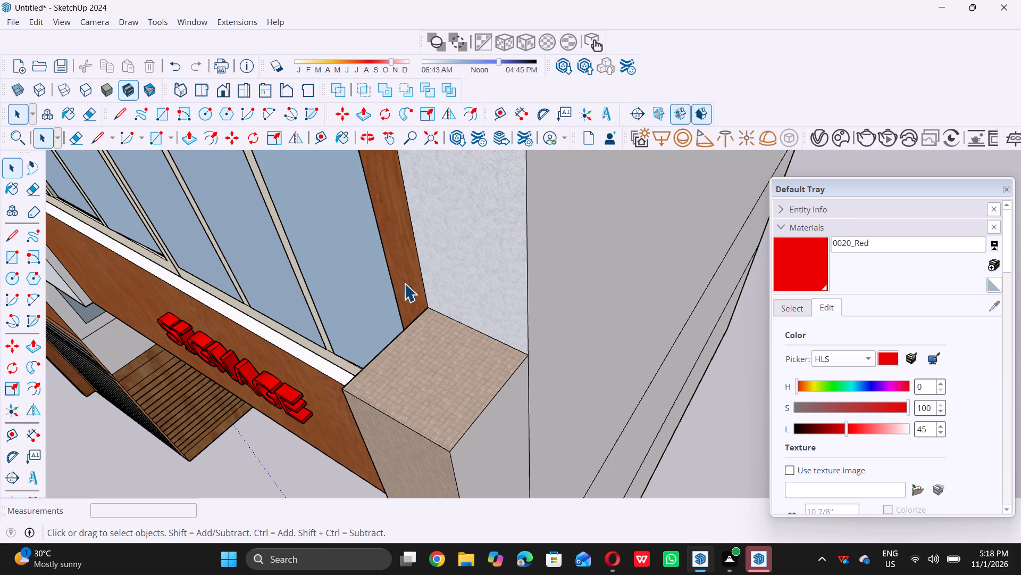
Push/Pull the tiled pillar's top face up 35' 3" to the lower edge of the wood band bearing the building name.
{"action": "left_click", "coordinate": [451, 375]}
{"action": "key", "text": "p"}
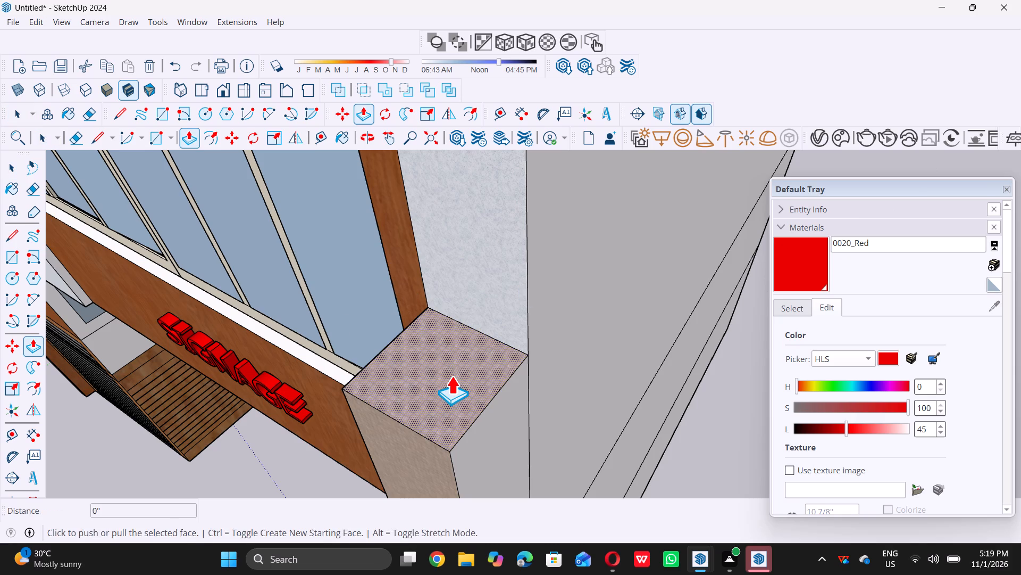
{"action": "double_click", "coordinate": [451, 376]}
{"action": "scroll", "coordinate": [443, 285], "scroll_direction": "down", "scroll_amount": 5}
{"action": "left_click", "coordinate": [449, 324]}
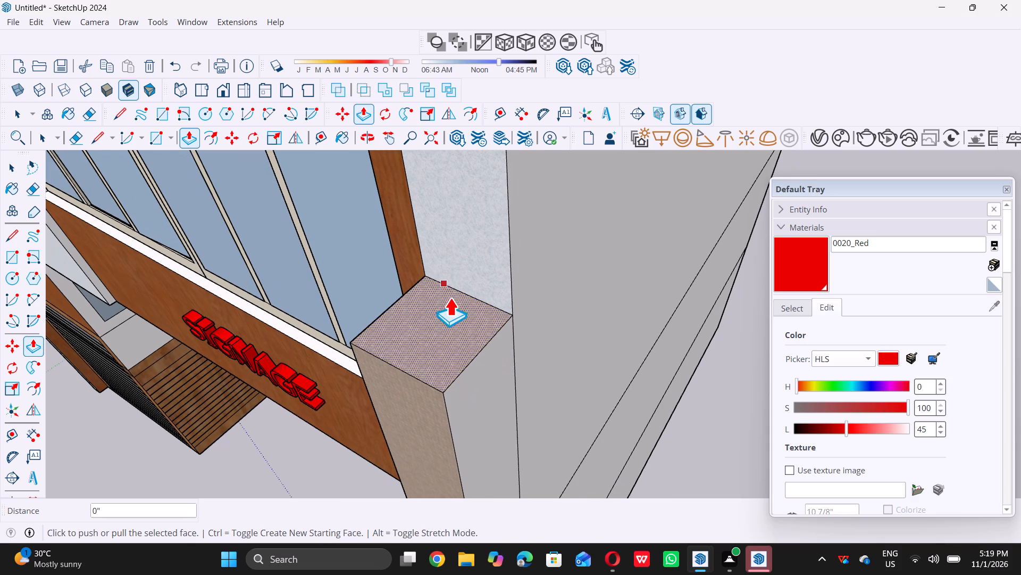
{"action": "scroll", "coordinate": [424, 238], "scroll_direction": "down", "scroll_amount": 7}
{"action": "scroll", "coordinate": [431, 237], "scroll_direction": "down", "scroll_amount": 20}
{"action": "scroll", "coordinate": [431, 237], "scroll_direction": "down", "scroll_amount": 9}
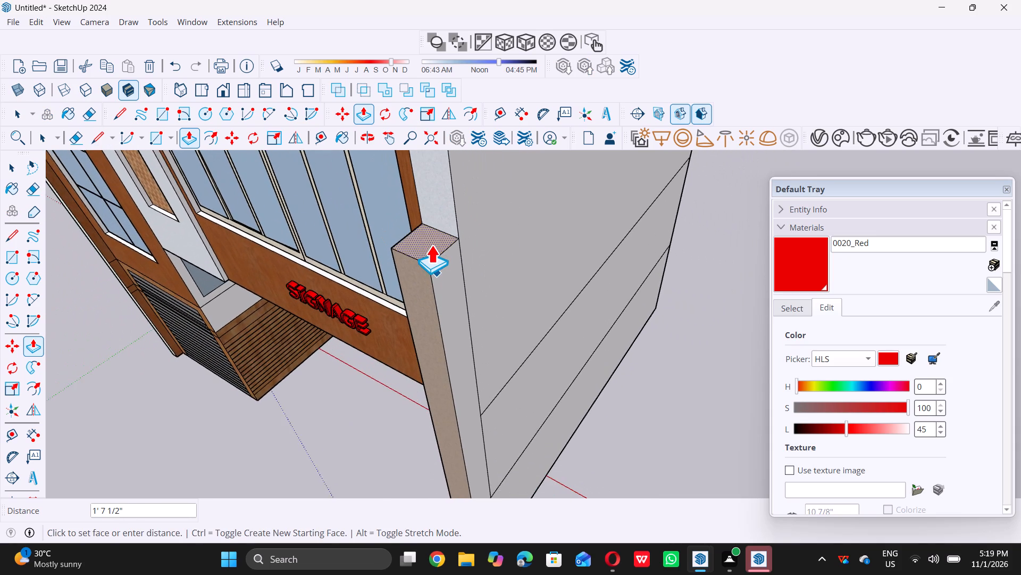
{"action": "scroll", "coordinate": [431, 245], "scroll_direction": "down", "scroll_amount": 20}
{"action": "scroll", "coordinate": [431, 245], "scroll_direction": "down", "scroll_amount": 8}
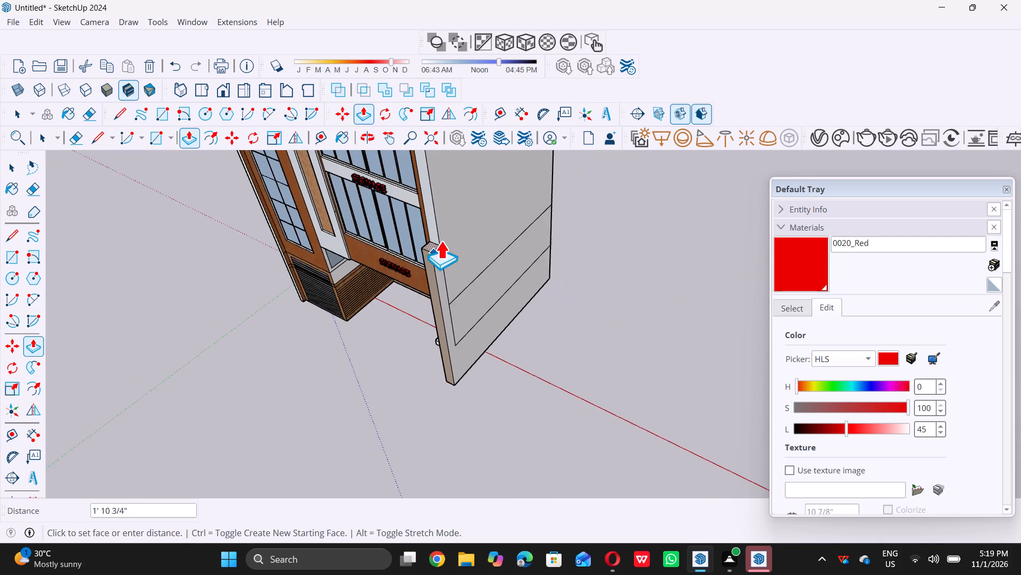
{"action": "scroll", "coordinate": [441, 241], "scroll_direction": "down", "scroll_amount": 19}
{"action": "scroll", "coordinate": [434, 180], "scroll_direction": "up", "scroll_amount": 3}
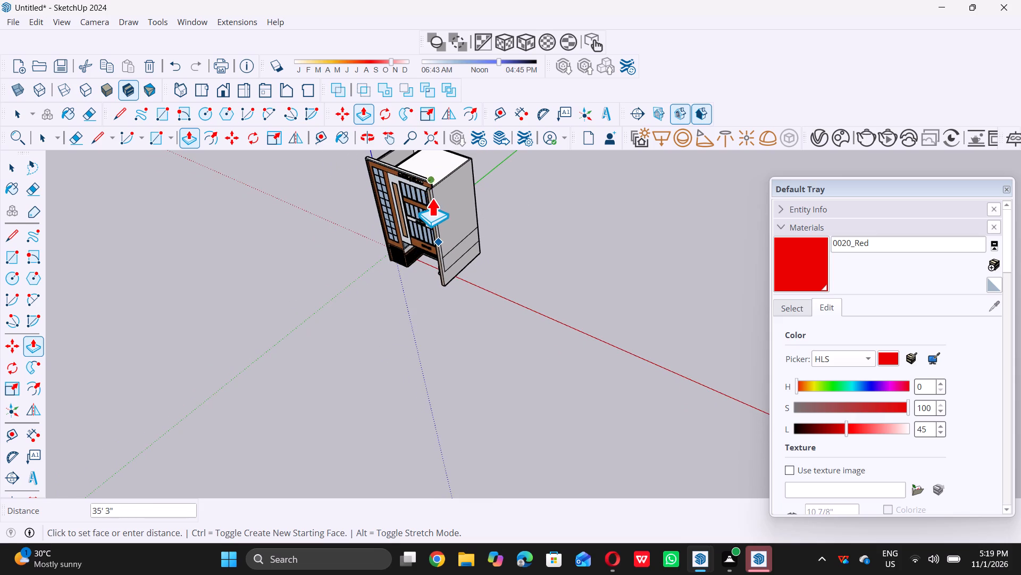
{"action": "scroll", "coordinate": [433, 215], "scroll_direction": "up", "scroll_amount": 14}
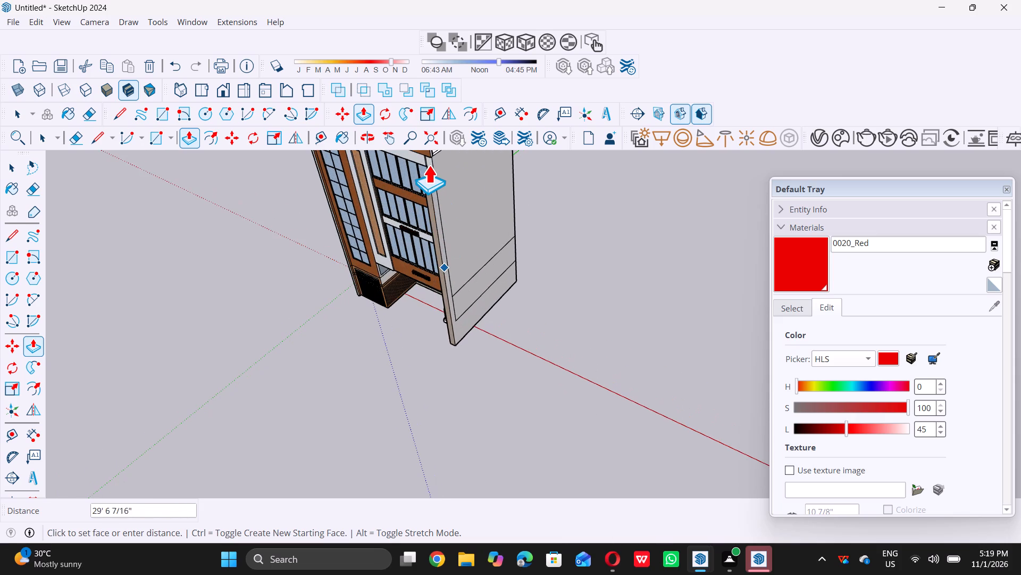
{"action": "scroll", "coordinate": [428, 166], "scroll_direction": "down", "scroll_amount": 10}
{"action": "scroll", "coordinate": [427, 151], "scroll_direction": "up", "scroll_amount": 1}
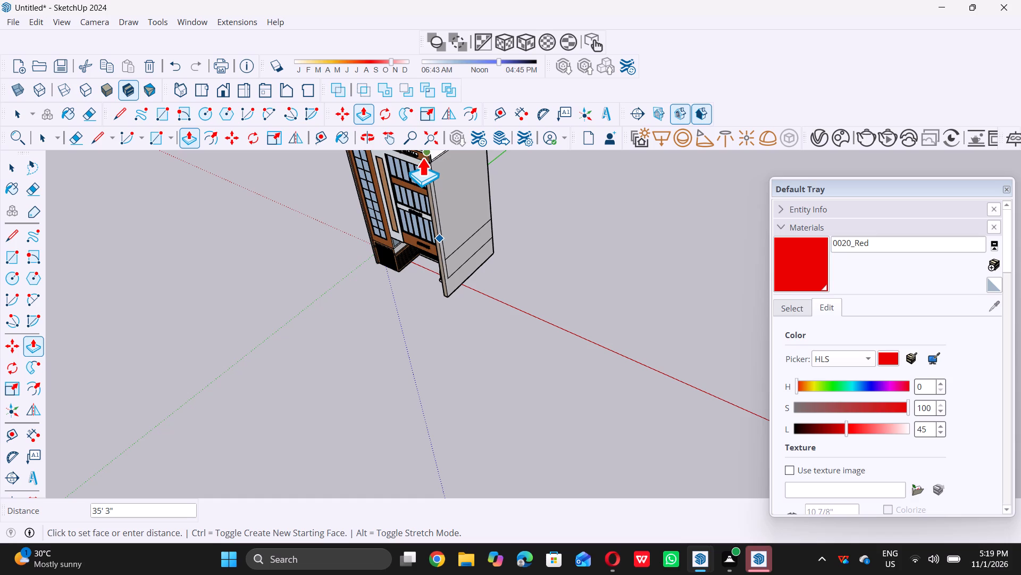
{"action": "middle_click_drag", "start_coordinate": [422, 158], "coordinate": [502, 104]}
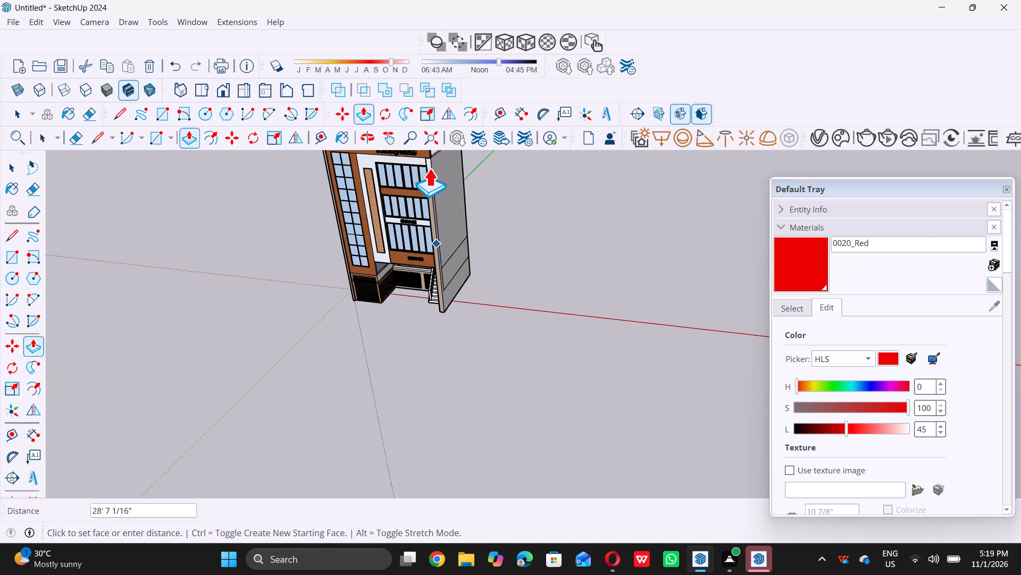
{"action": "scroll", "coordinate": [432, 157], "scroll_direction": "up", "scroll_amount": 2}
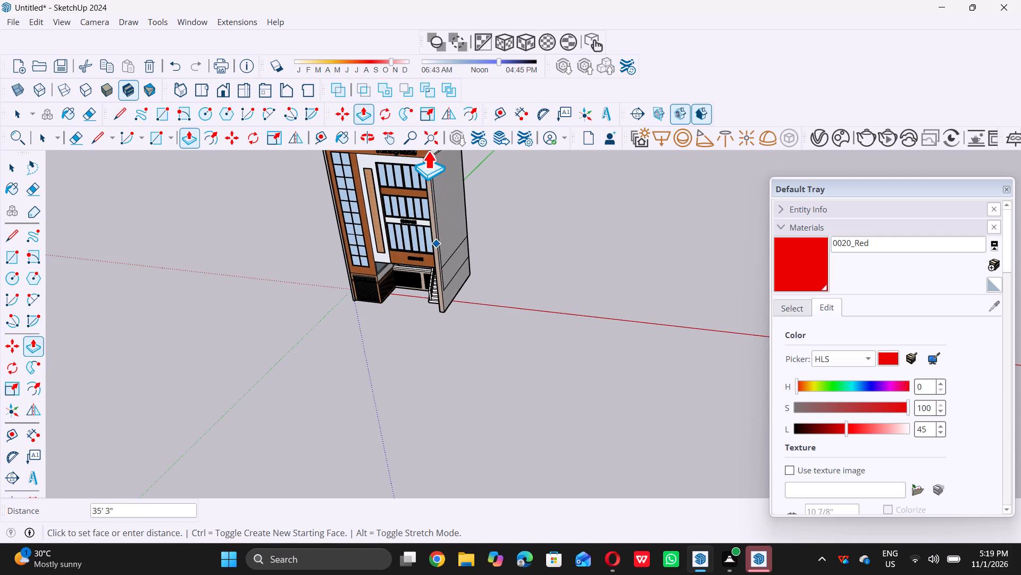
{"action": "left_click", "coordinate": [428, 151]}
{"action": "key", "text": "space"}
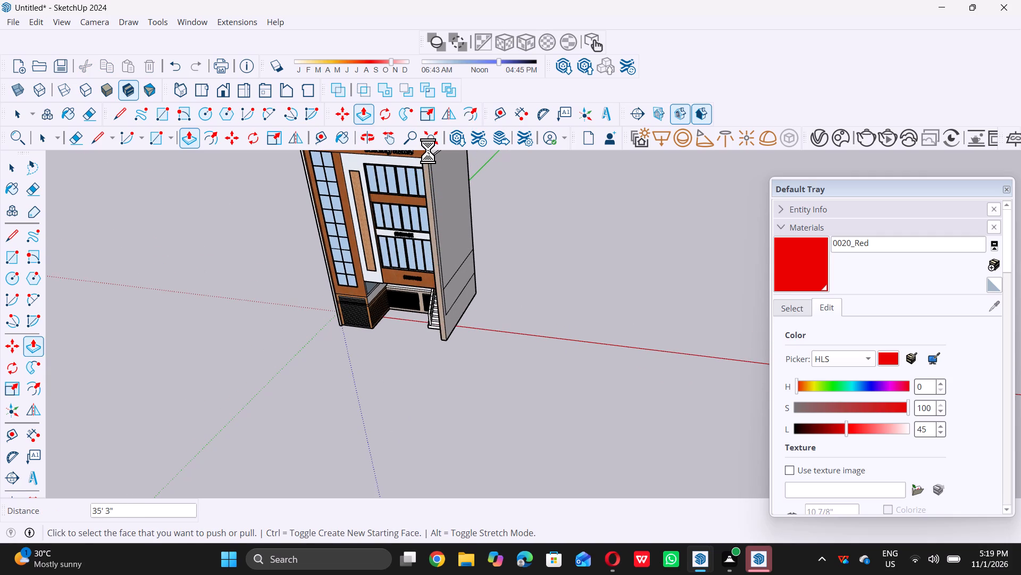
Inspect the raised tiled pillar where it meets the wood name band, check its connected geometry, and clear the selection.
{"action": "scroll", "coordinate": [430, 170], "scroll_direction": "down", "scroll_amount": 20}
{"action": "scroll", "coordinate": [430, 170], "scroll_direction": "down", "scroll_amount": 2}
{"action": "middle_click_drag", "start_coordinate": [351, 362], "coordinate": [480, 251]}
{"action": "scroll", "coordinate": [471, 276], "scroll_direction": "up", "scroll_amount": 5}
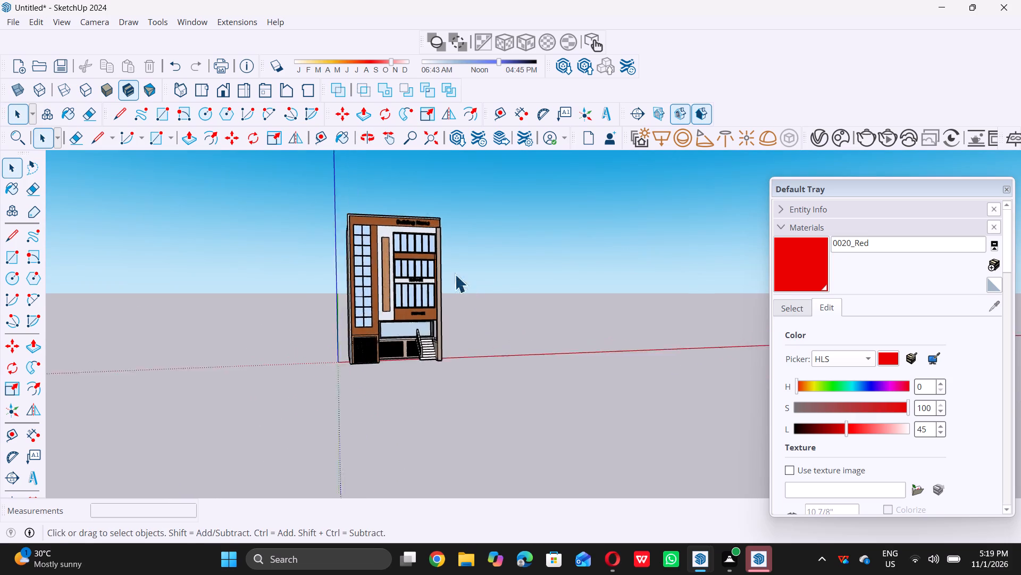
{"action": "scroll", "coordinate": [433, 209], "scroll_direction": "up", "scroll_amount": 10}
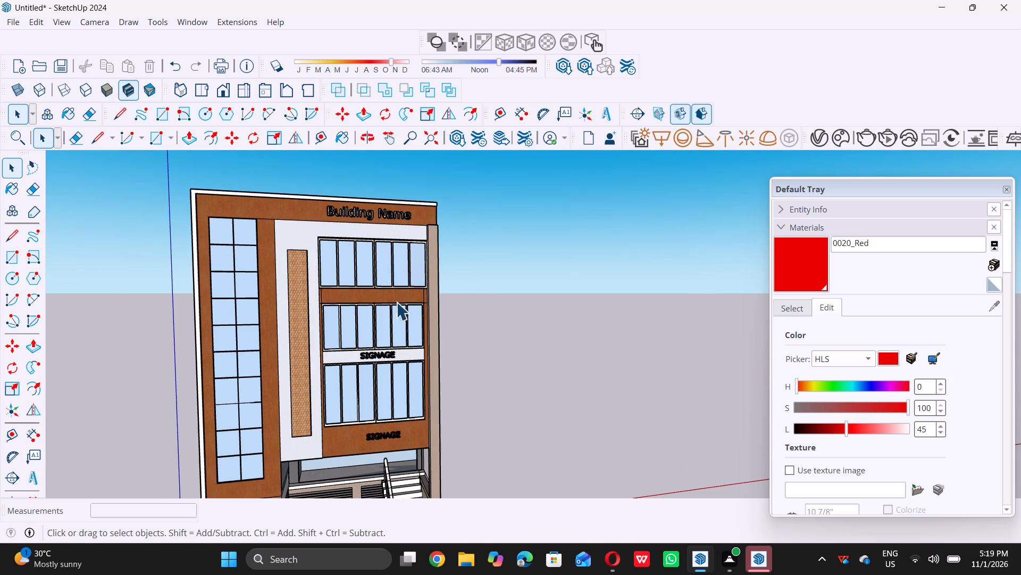
{"action": "middle_click_drag", "start_coordinate": [396, 303], "coordinate": [433, 310]}
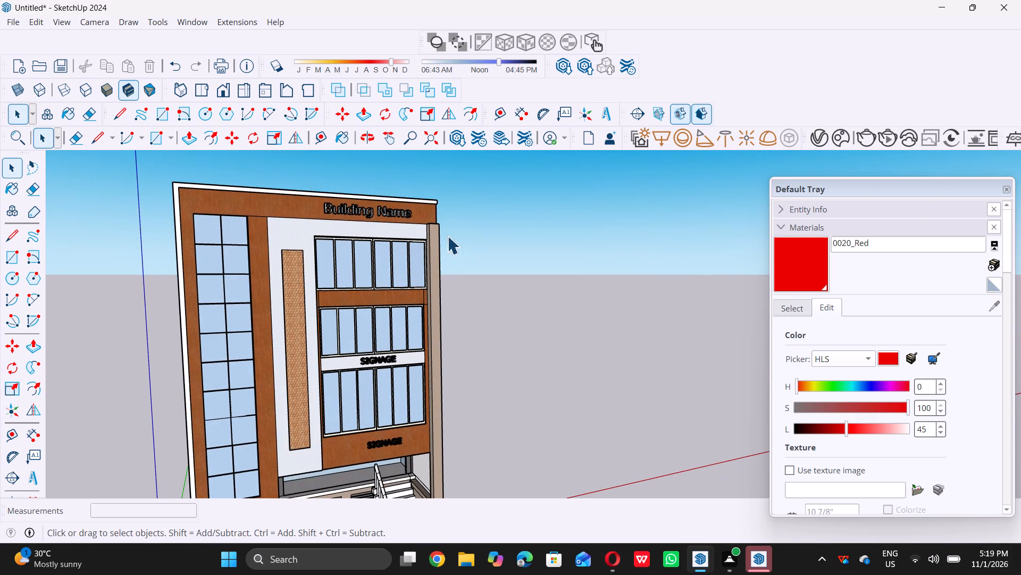
{"action": "scroll", "coordinate": [449, 228], "scroll_direction": "up", "scroll_amount": 16}
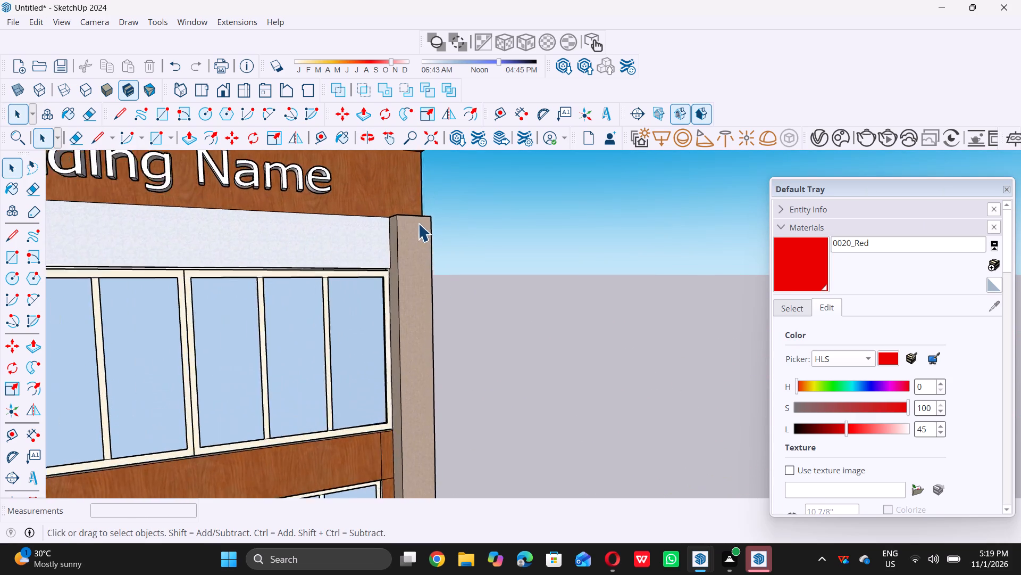
{"action": "scroll", "coordinate": [405, 241], "scroll_direction": "down", "scroll_amount": 4}
{"action": "scroll", "coordinate": [401, 211], "scroll_direction": "up", "scroll_amount": 12}
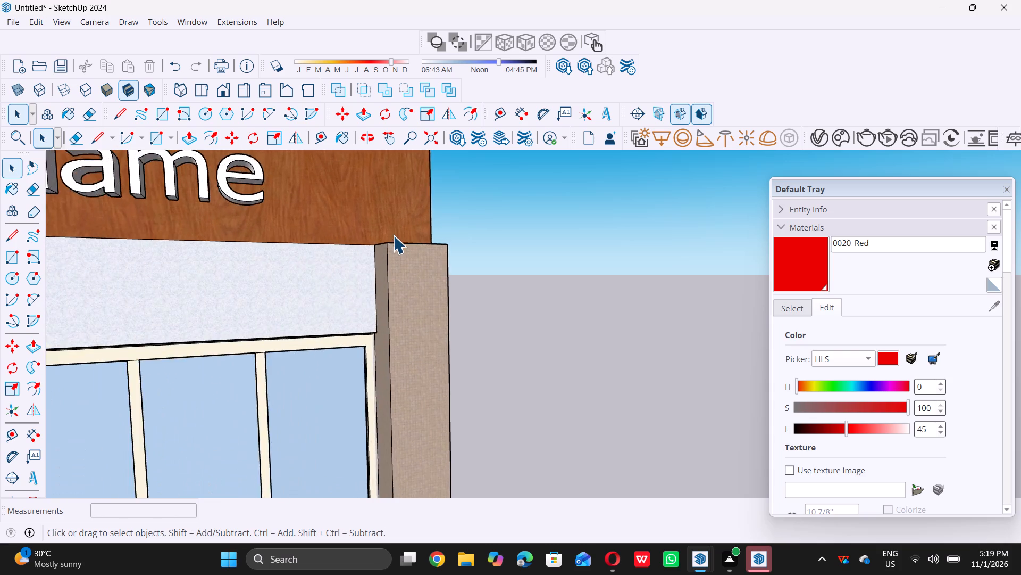
{"action": "scroll", "coordinate": [393, 235], "scroll_direction": "up", "scroll_amount": 2}
{"action": "triple_click", "coordinate": [417, 298]}
{"action": "double_click", "coordinate": [616, 302]}
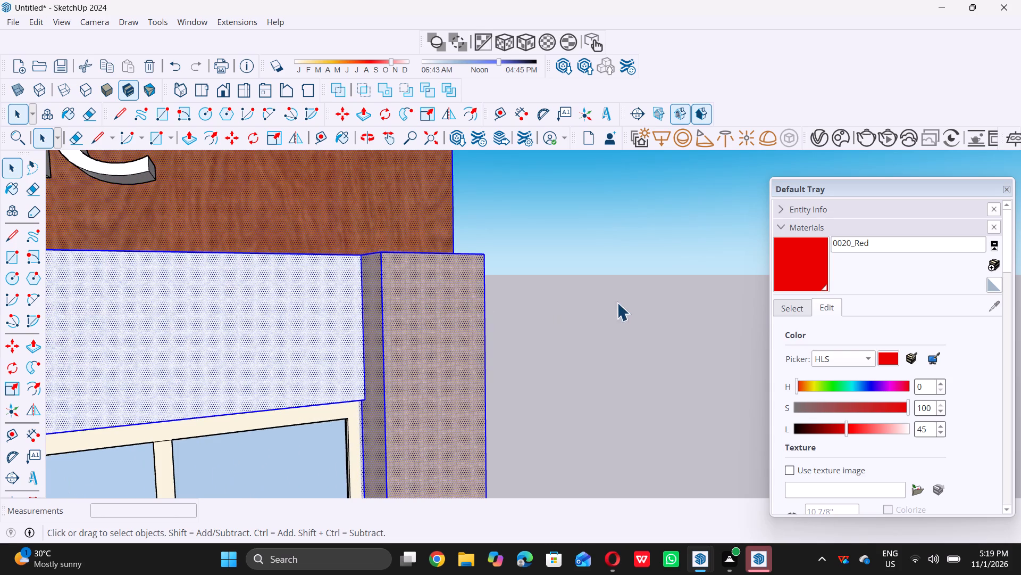
Push/Pull the front face of the raised side pillar inward about 11 7/8" and clear the selection.
{"action": "left_click", "coordinate": [433, 331]}
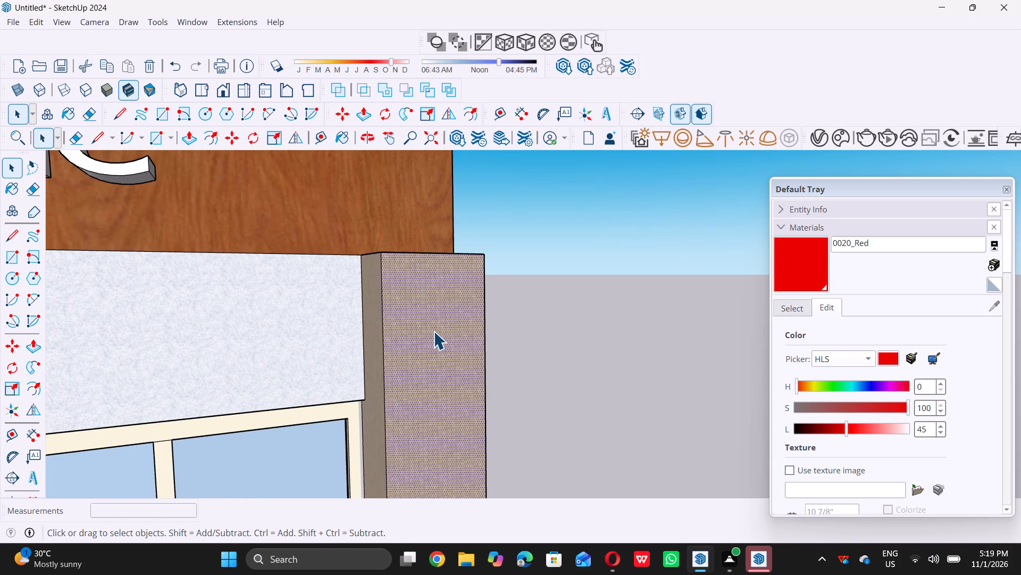
{"action": "key", "text": "p"}
{"action": "left_click", "coordinate": [433, 331]}
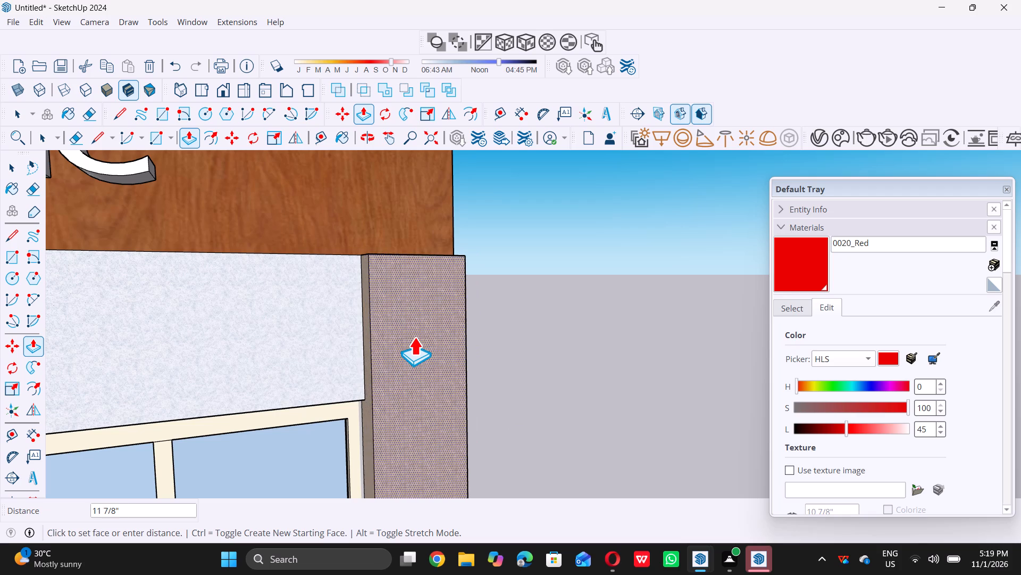
{"action": "double_click", "coordinate": [415, 338]}
{"action": "key", "text": "space"}
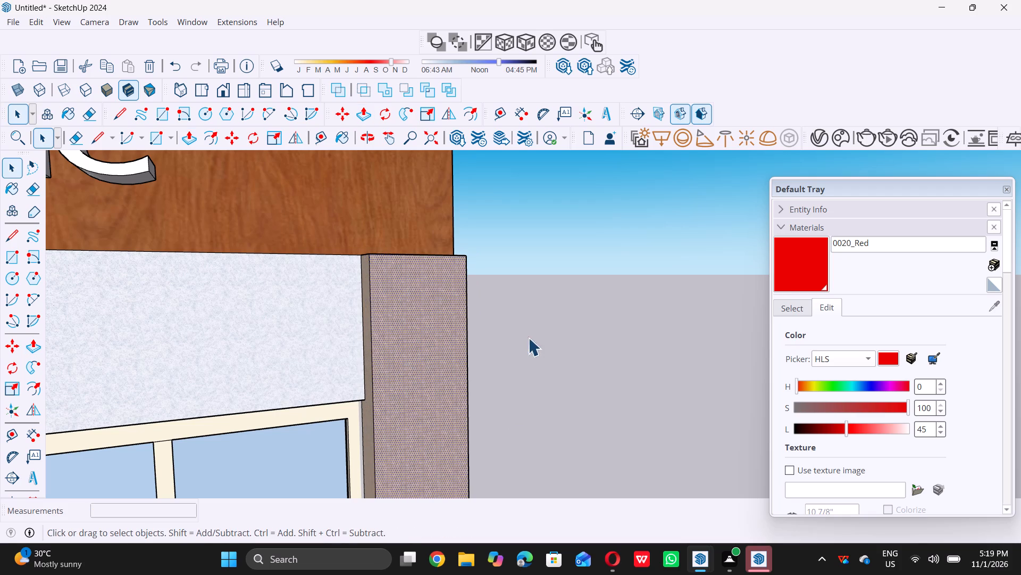
{"action": "triple_click", "coordinate": [542, 336]}
{"action": "left_click", "coordinate": [542, 336]}
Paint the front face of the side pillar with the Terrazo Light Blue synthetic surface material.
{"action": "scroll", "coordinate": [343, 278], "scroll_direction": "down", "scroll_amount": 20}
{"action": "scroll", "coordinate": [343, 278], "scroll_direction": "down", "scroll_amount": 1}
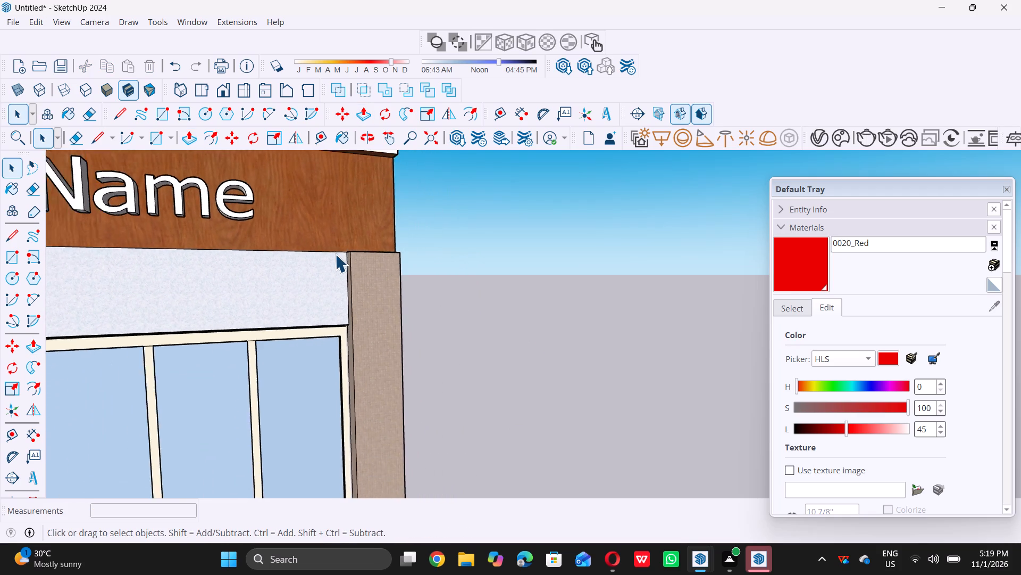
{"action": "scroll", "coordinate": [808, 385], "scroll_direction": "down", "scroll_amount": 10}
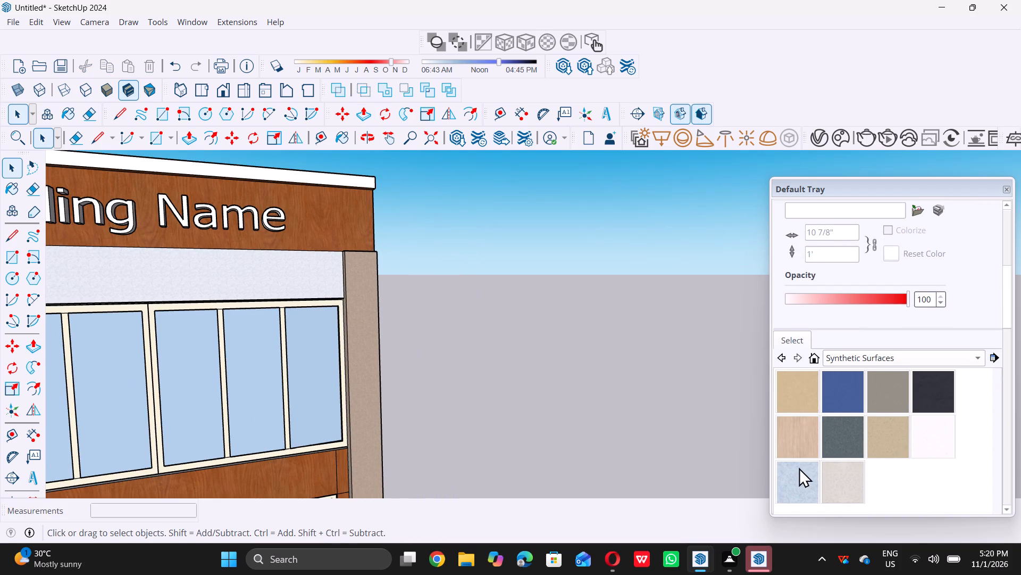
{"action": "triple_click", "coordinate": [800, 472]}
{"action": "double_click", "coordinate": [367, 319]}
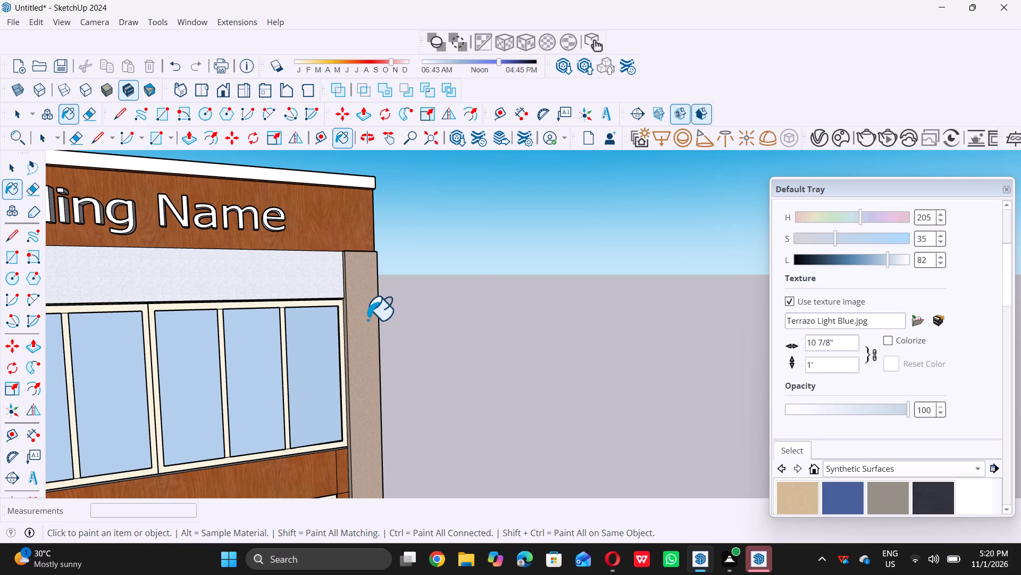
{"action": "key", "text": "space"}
Examine the whole facade from the front and stair side to judge the pillar's finish against the adjoining walls.
{"action": "scroll", "coordinate": [510, 302], "scroll_direction": "down", "scroll_amount": 10}
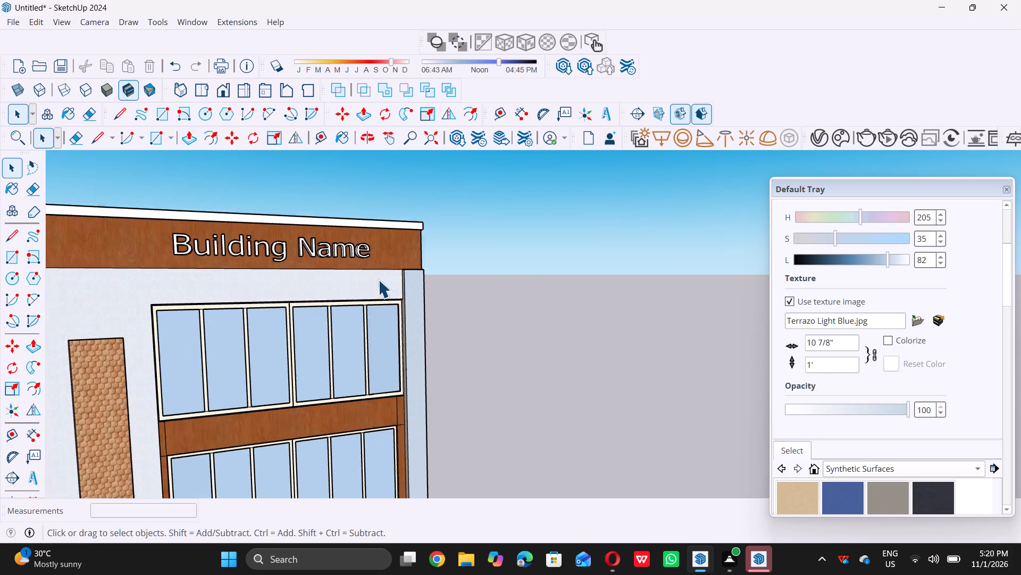
{"action": "scroll", "coordinate": [378, 280], "scroll_direction": "down", "scroll_amount": 10}
{"action": "middle_click_drag", "start_coordinate": [465, 331], "coordinate": [342, 297]}
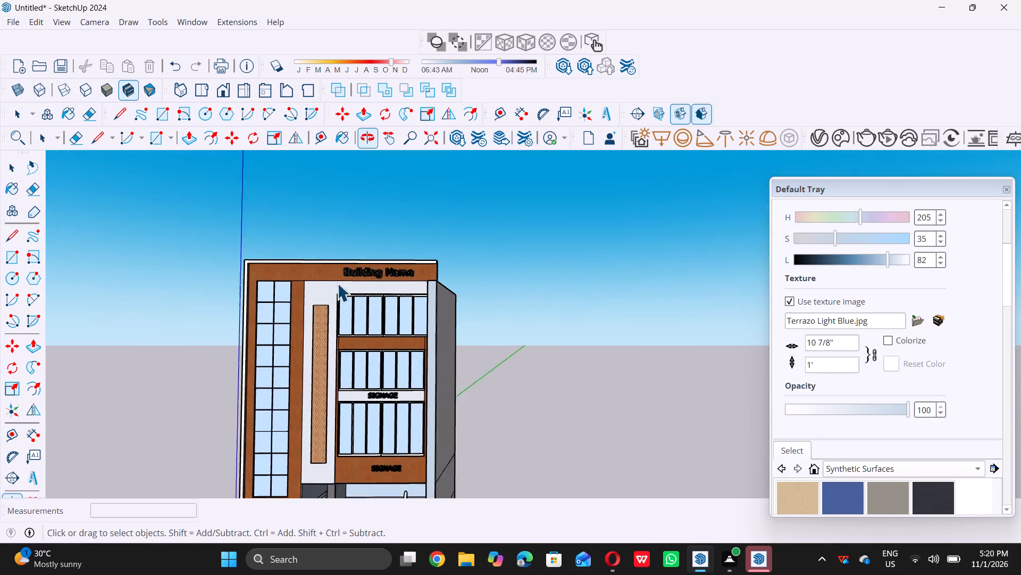
{"action": "scroll", "coordinate": [338, 283], "scroll_direction": "down", "scroll_amount": 9}
{"action": "middle_click_drag", "start_coordinate": [359, 340], "coordinate": [389, 337]}
{"action": "middle_click", "coordinate": [389, 337]}
{"action": "scroll", "coordinate": [397, 326], "scroll_direction": "up", "scroll_amount": 5}
{"action": "scroll", "coordinate": [397, 326], "scroll_direction": "down", "scroll_amount": 3}
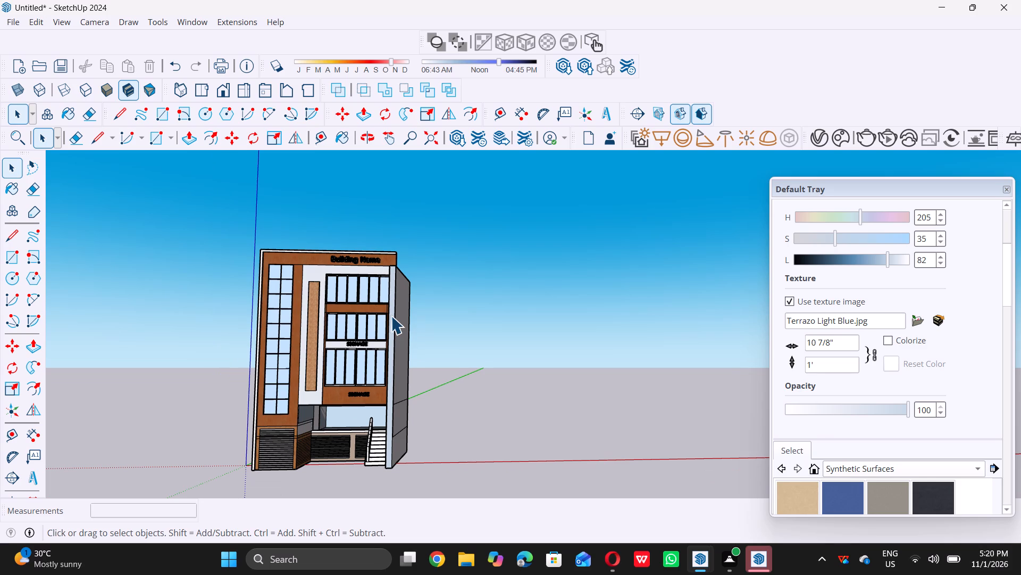
{"action": "scroll", "coordinate": [395, 315], "scroll_direction": "down", "scroll_amount": 6}
{"action": "middle_click_drag", "start_coordinate": [396, 324], "coordinate": [419, 355]}
{"action": "middle_click", "coordinate": [419, 355]}
{"action": "scroll", "coordinate": [390, 329], "scroll_direction": "up", "scroll_amount": 9}
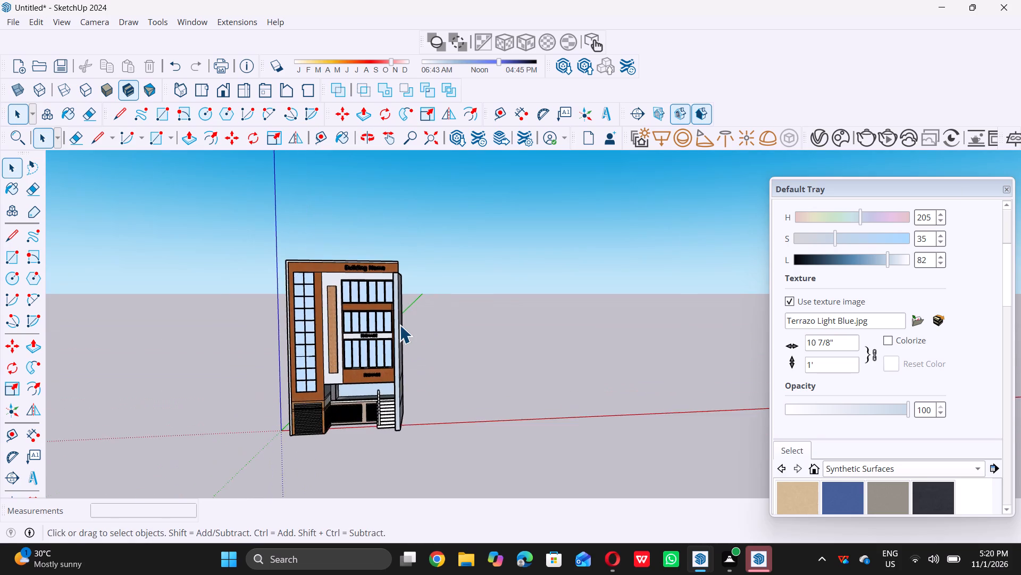
{"action": "scroll", "coordinate": [399, 325], "scroll_direction": "up", "scroll_amount": 3}
Paint the side pillar, the wall around the honeycomb strip and the upper SIGNAGE band with Terrazo Tile Light from Synthetic Surfaces.
{"action": "scroll", "coordinate": [859, 370], "scroll_direction": "down", "scroll_amount": 3}
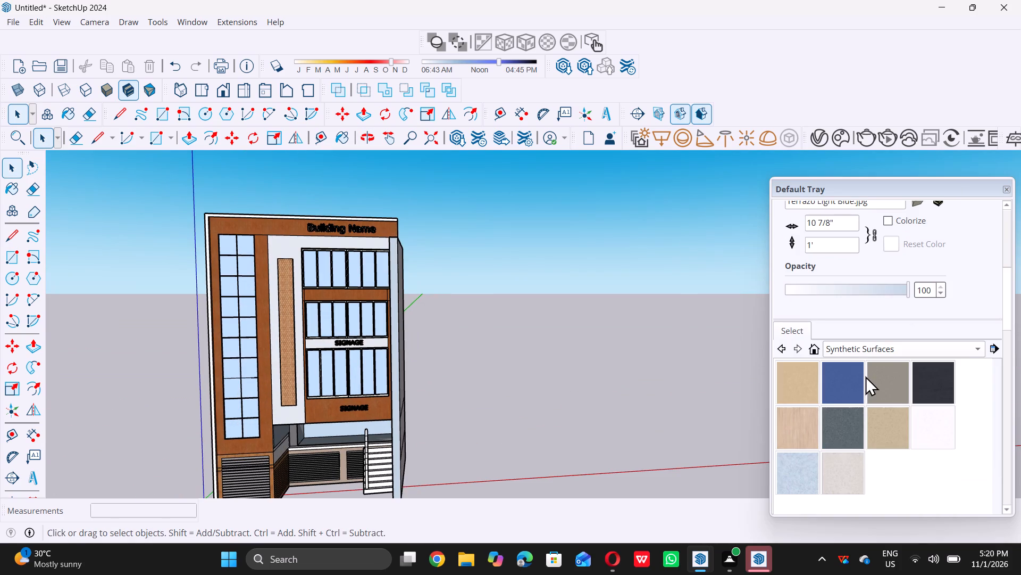
{"action": "double_click", "coordinate": [839, 476]}
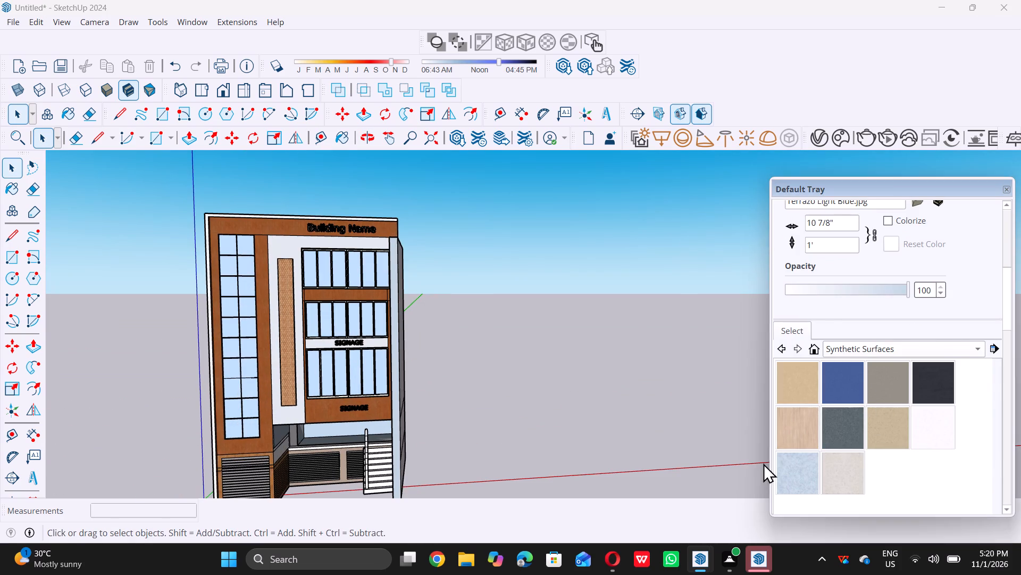
{"action": "scroll", "coordinate": [408, 363], "scroll_direction": "up", "scroll_amount": 10}
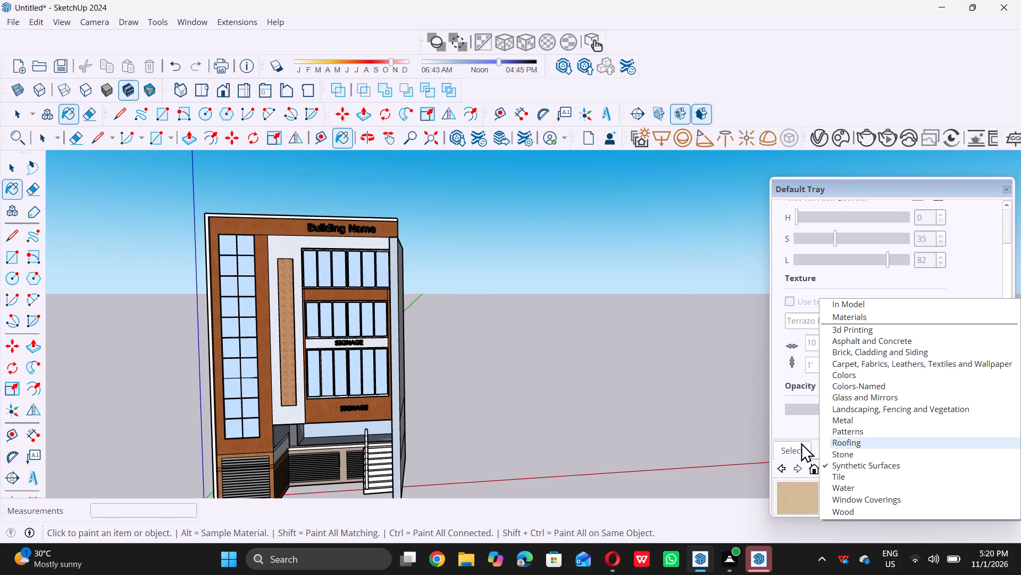
{"action": "double_click", "coordinate": [768, 415]}
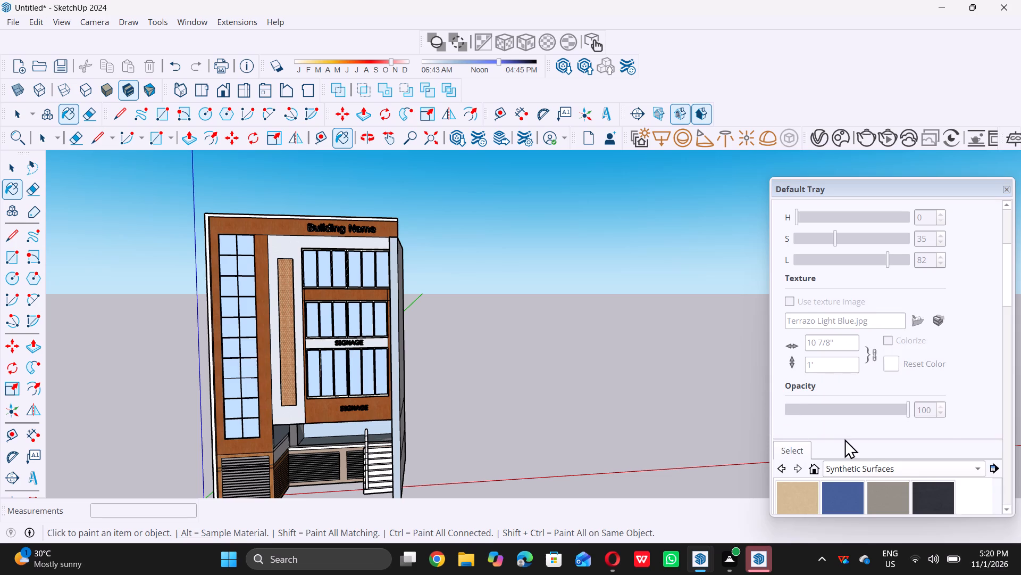
{"action": "scroll", "coordinate": [858, 438], "scroll_direction": "down", "scroll_amount": 9}
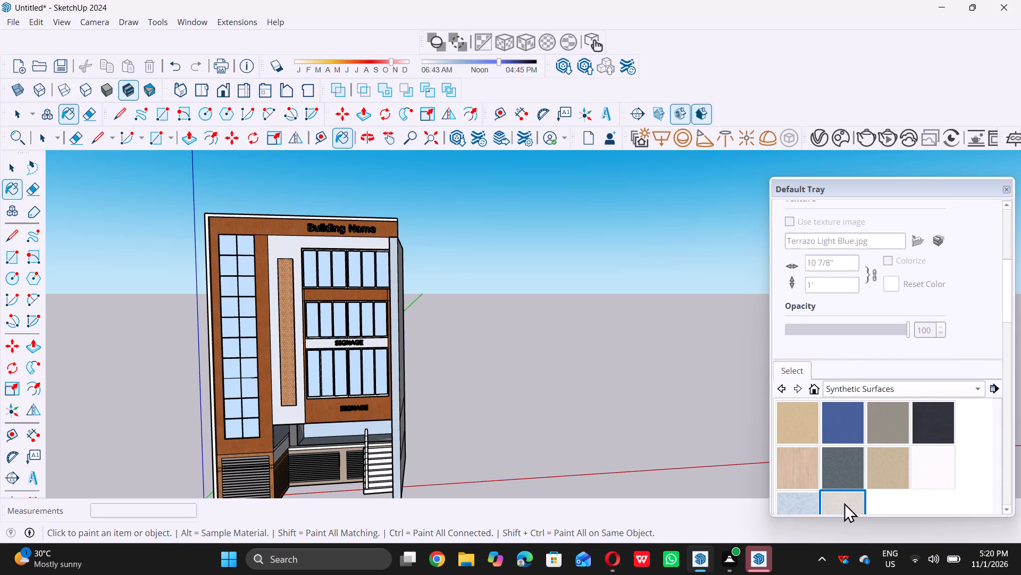
{"action": "double_click", "coordinate": [844, 503]}
{"action": "scroll", "coordinate": [382, 357], "scroll_direction": "up", "scroll_amount": 13}
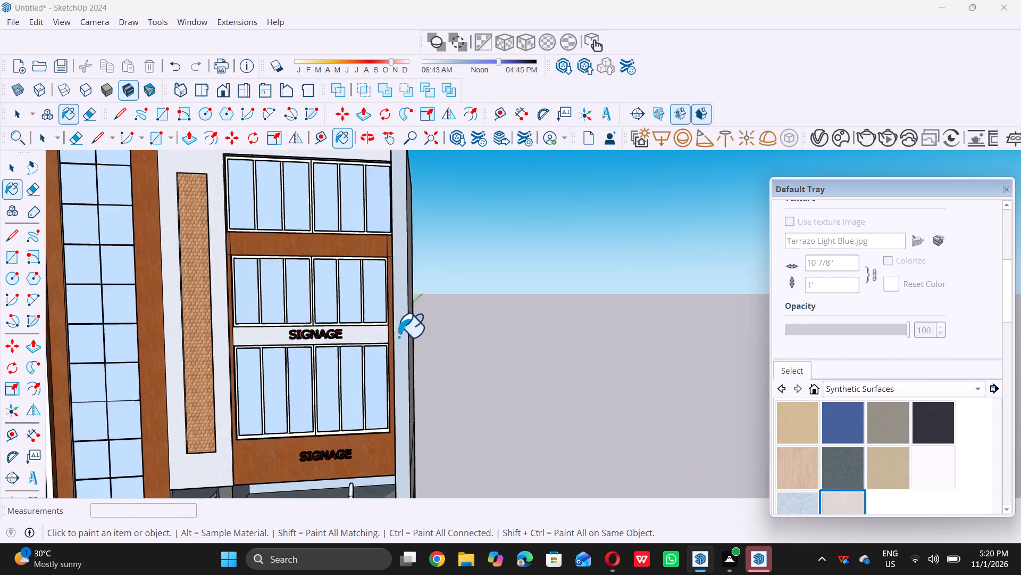
{"action": "double_click", "coordinate": [403, 329]}
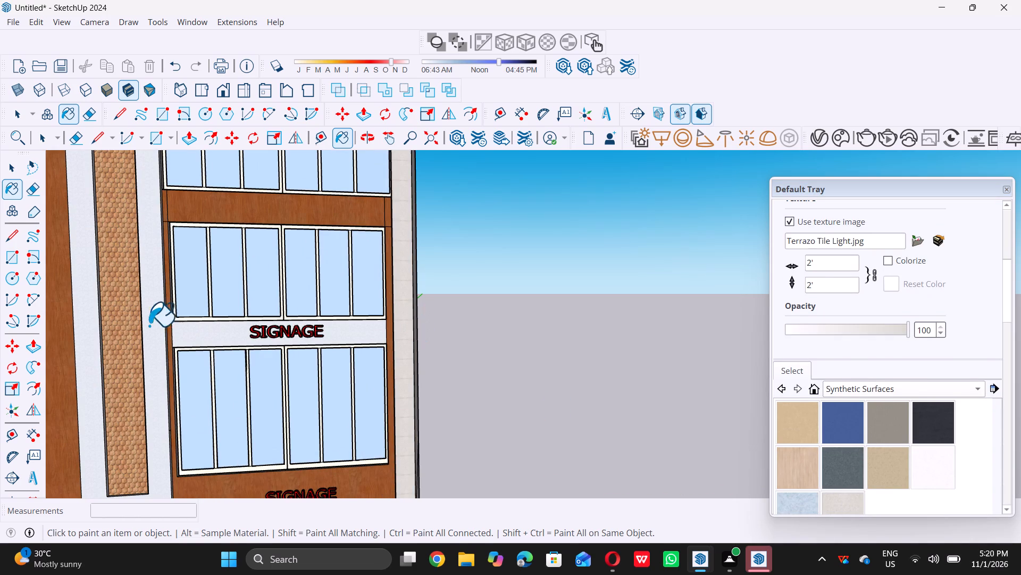
{"action": "double_click", "coordinate": [153, 316]}
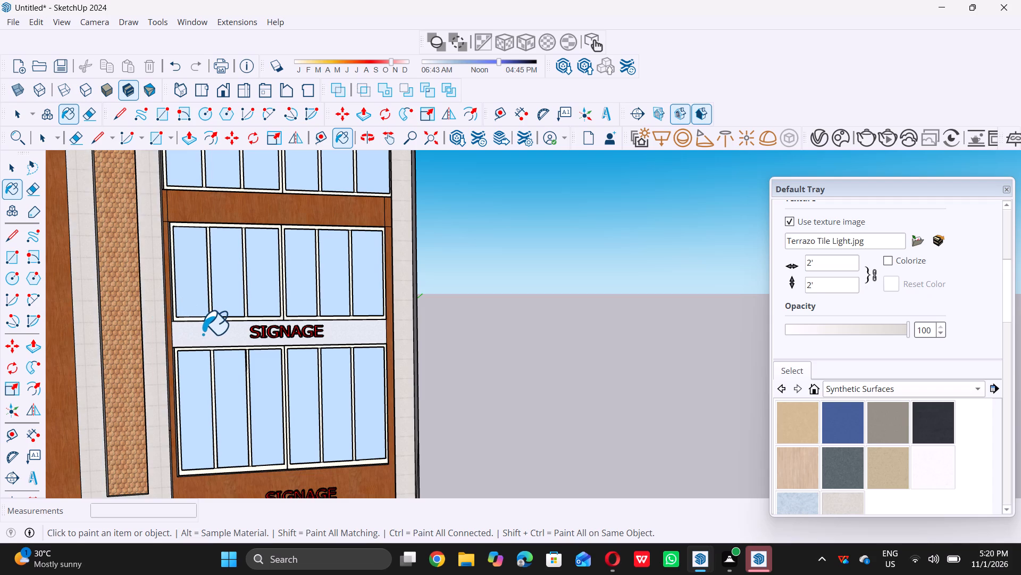
{"action": "double_click", "coordinate": [207, 334]}
{"action": "scroll", "coordinate": [284, 364], "scroll_direction": "down", "scroll_amount": 11}
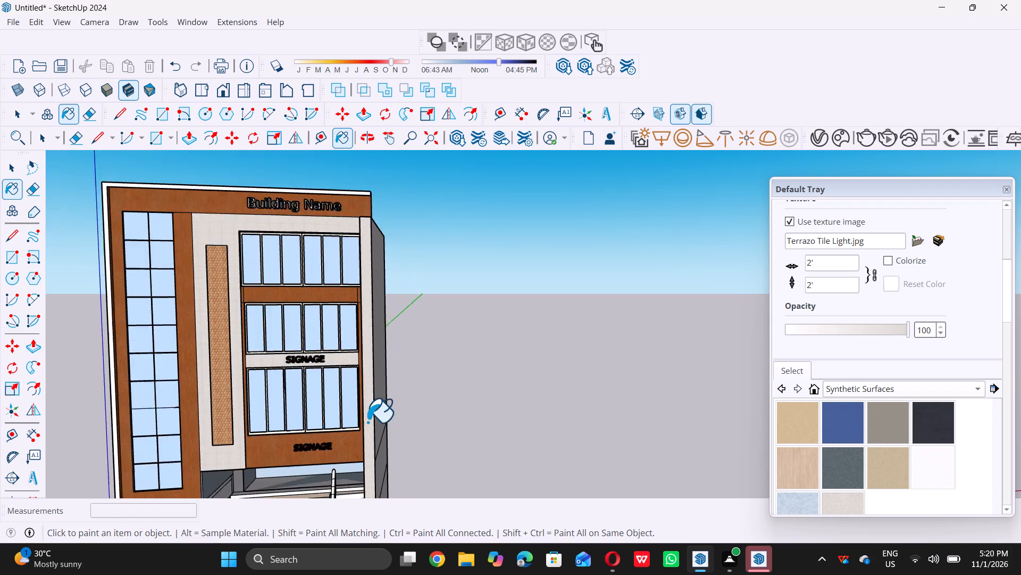
{"action": "scroll", "coordinate": [341, 271], "scroll_direction": "up", "scroll_amount": 9}
{"action": "double_click", "coordinate": [328, 250]}
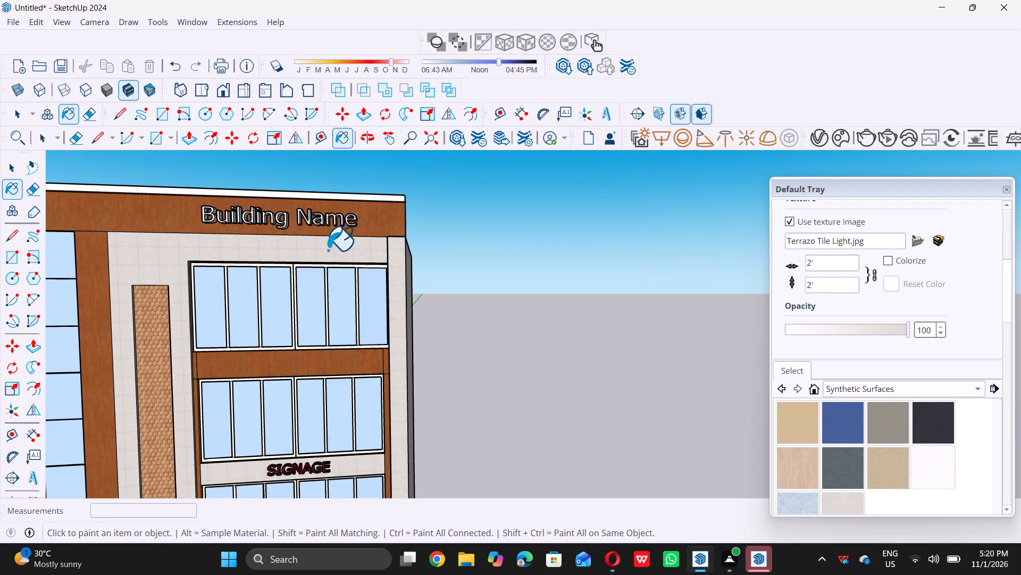
{"action": "key", "text": "space"}
Examine the repainted facade, the recessed entrance porch and the stairs from the front and from below.
{"action": "scroll", "coordinate": [571, 323], "scroll_direction": "down", "scroll_amount": 8}
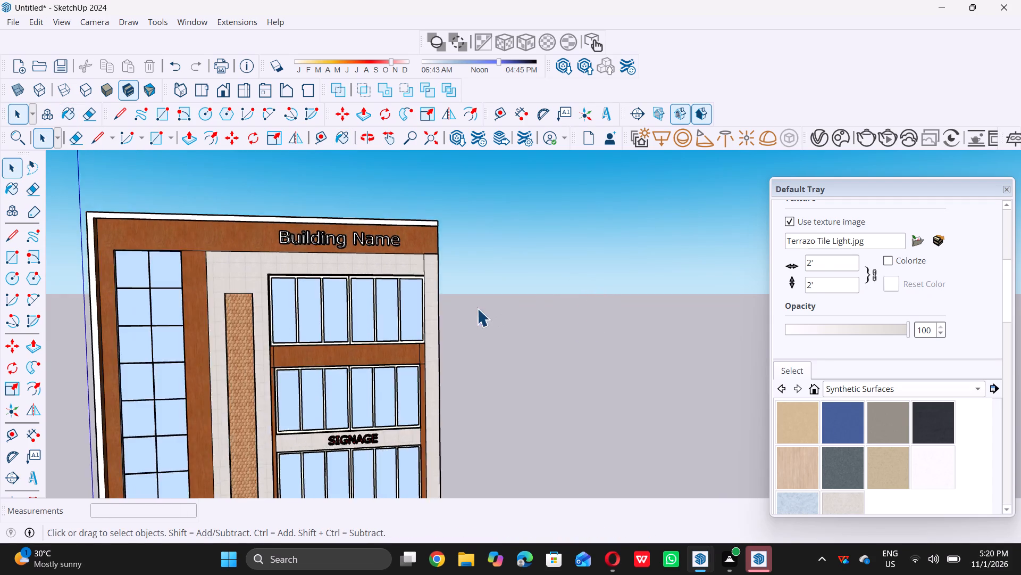
{"action": "scroll", "coordinate": [477, 308], "scroll_direction": "down", "scroll_amount": 15}
{"action": "middle_click_drag", "start_coordinate": [472, 387], "coordinate": [462, 372]}
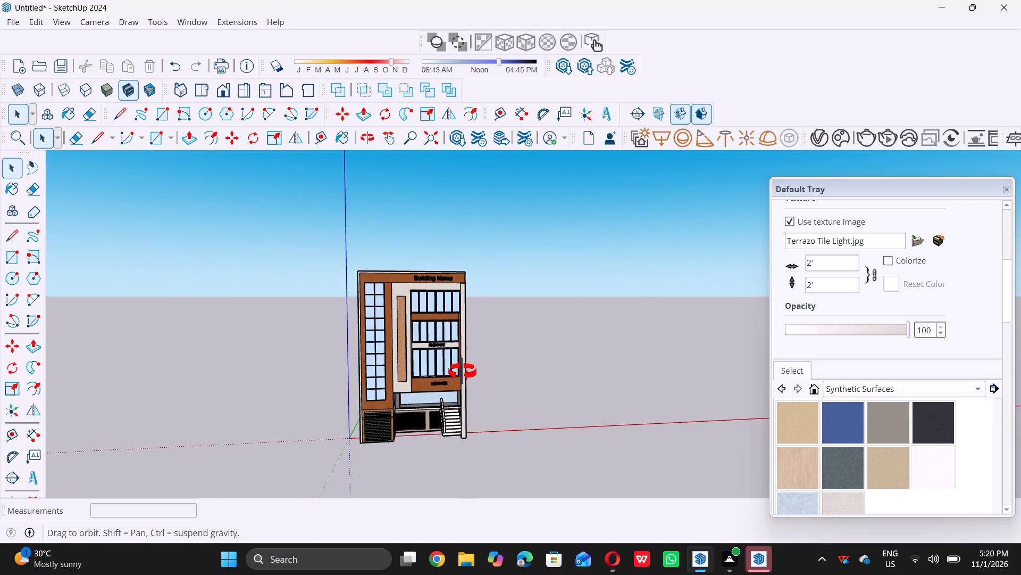
{"action": "middle_click_drag", "start_coordinate": [462, 372], "coordinate": [447, 358]}
{"action": "scroll", "coordinate": [445, 424], "scroll_direction": "up", "scroll_amount": 13}
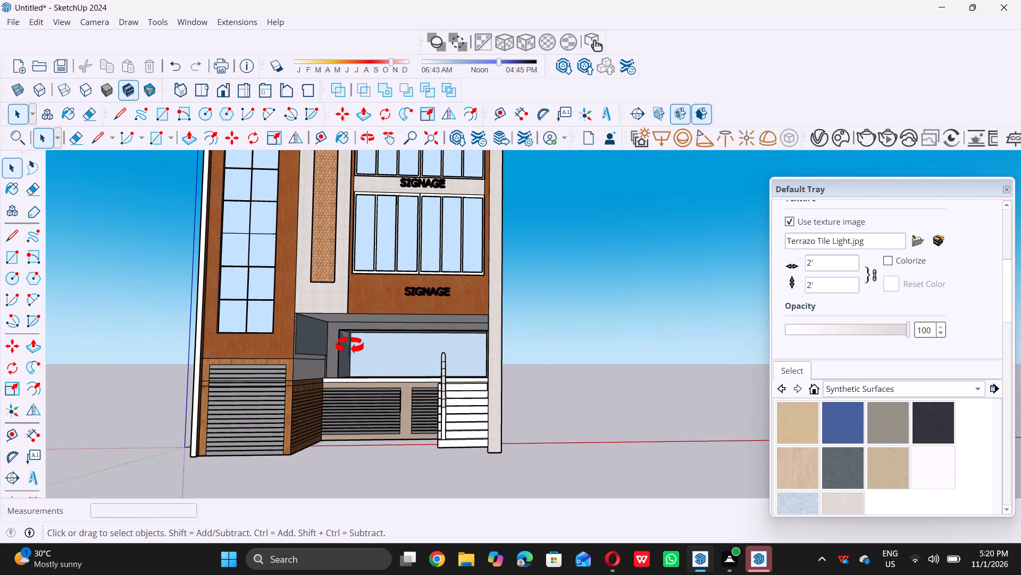
{"action": "middle_click_drag", "start_coordinate": [349, 358], "coordinate": [352, 330]}
{"action": "scroll", "coordinate": [349, 350], "scroll_direction": "up", "scroll_amount": 1}
{"action": "middle_click_drag", "start_coordinate": [352, 330], "coordinate": [353, 324]}
{"action": "scroll", "coordinate": [349, 335], "scroll_direction": "up", "scroll_amount": 17}
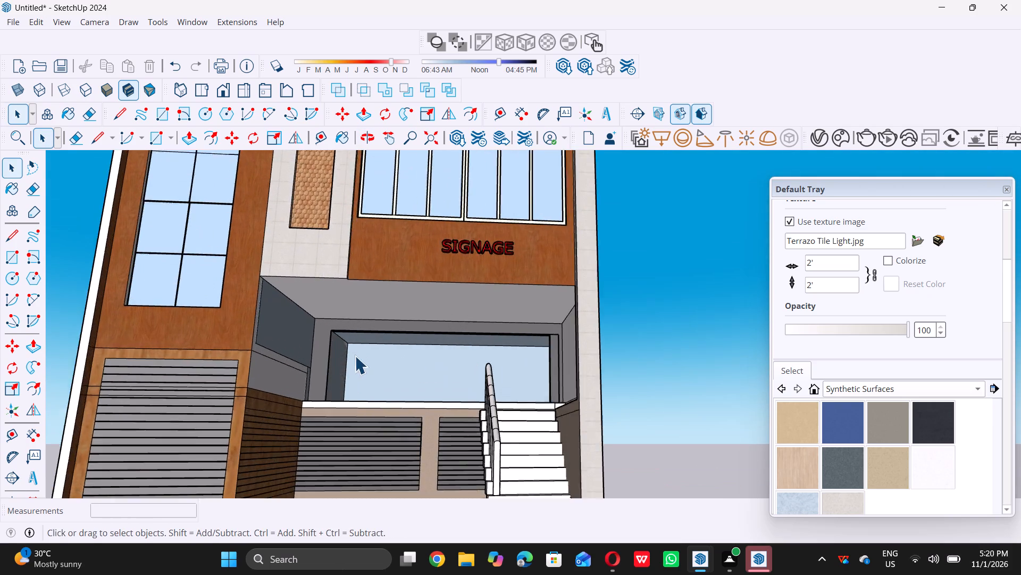
{"action": "scroll", "coordinate": [355, 356], "scroll_direction": "up", "scroll_amount": 7}
{"action": "middle_click_drag", "start_coordinate": [358, 385], "coordinate": [338, 499]}
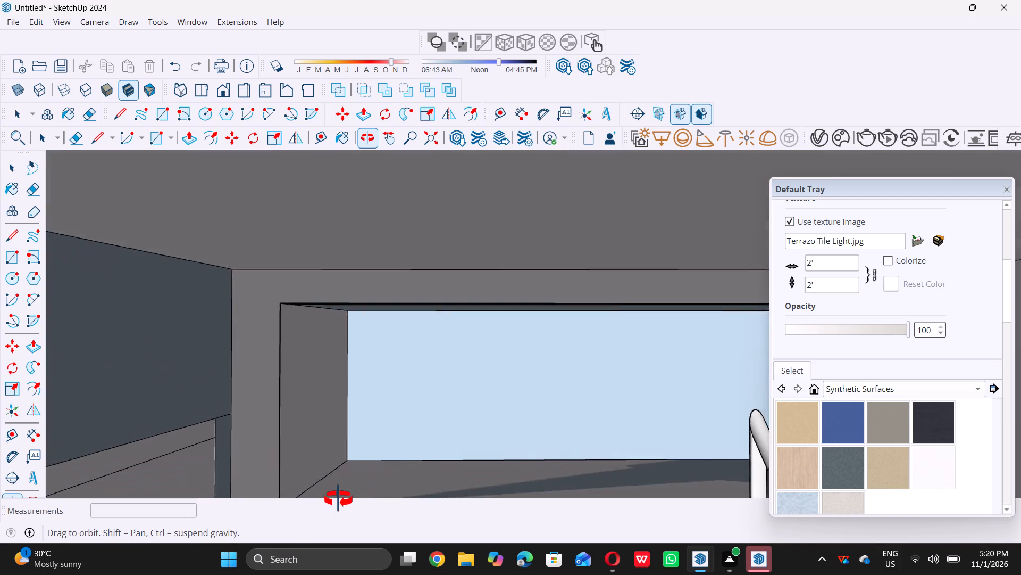
{"action": "middle_click_drag", "start_coordinate": [338, 499], "coordinate": [341, 496]}
{"action": "middle_click", "coordinate": [342, 494]}
{"action": "scroll", "coordinate": [383, 431], "scroll_direction": "down", "scroll_amount": 19}
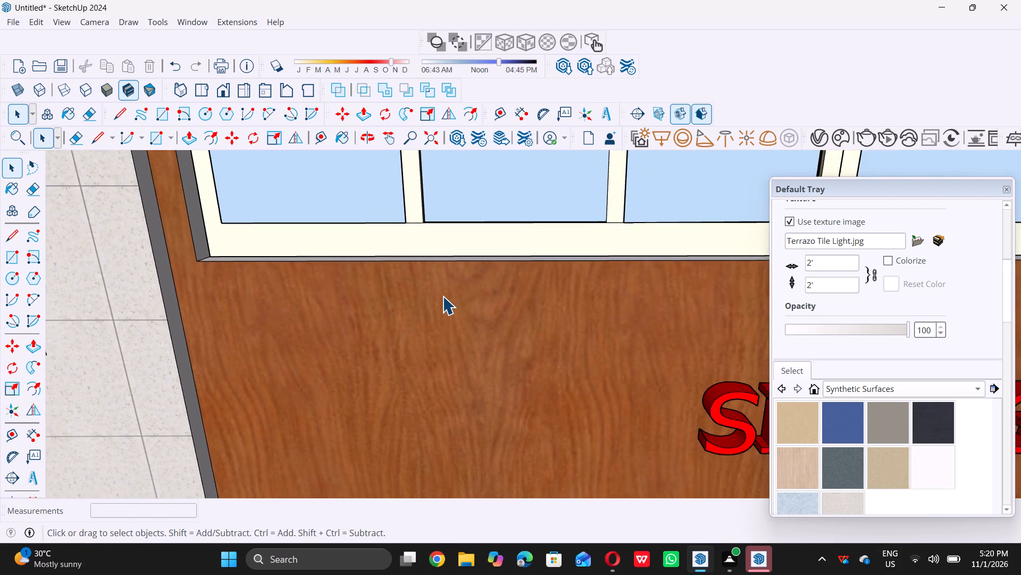
{"action": "scroll", "coordinate": [442, 296], "scroll_direction": "down", "scroll_amount": 20}
{"action": "scroll", "coordinate": [442, 296], "scroll_direction": "down", "scroll_amount": 5}
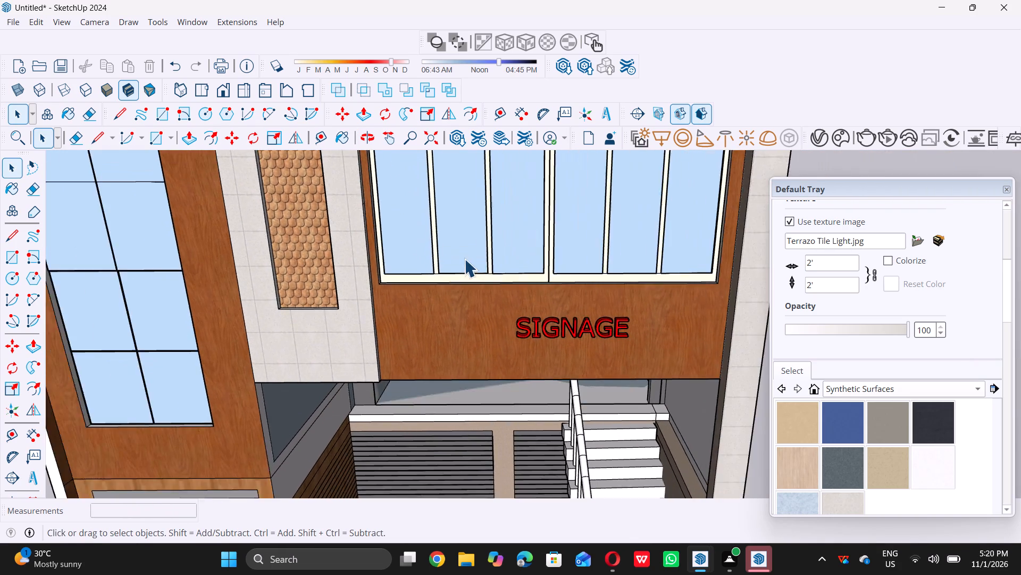
{"action": "scroll", "coordinate": [464, 259], "scroll_direction": "down", "scroll_amount": 2}
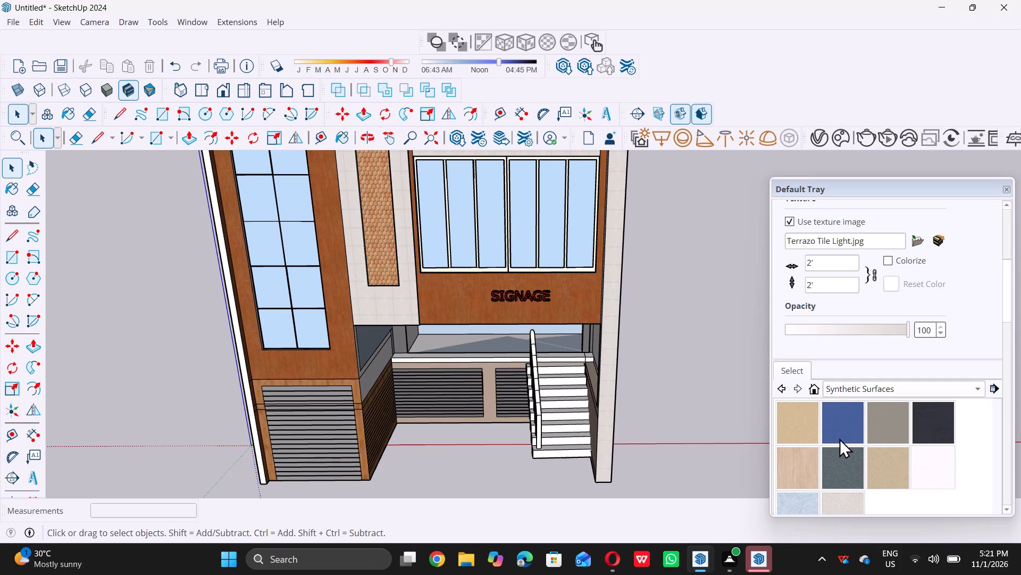
Paint the entrance stairs and handrail with the Formica Speckled Grey material.
{"action": "left_click", "coordinate": [846, 466]}
{"action": "scroll", "coordinate": [553, 357], "scroll_direction": "up", "scroll_amount": 7}
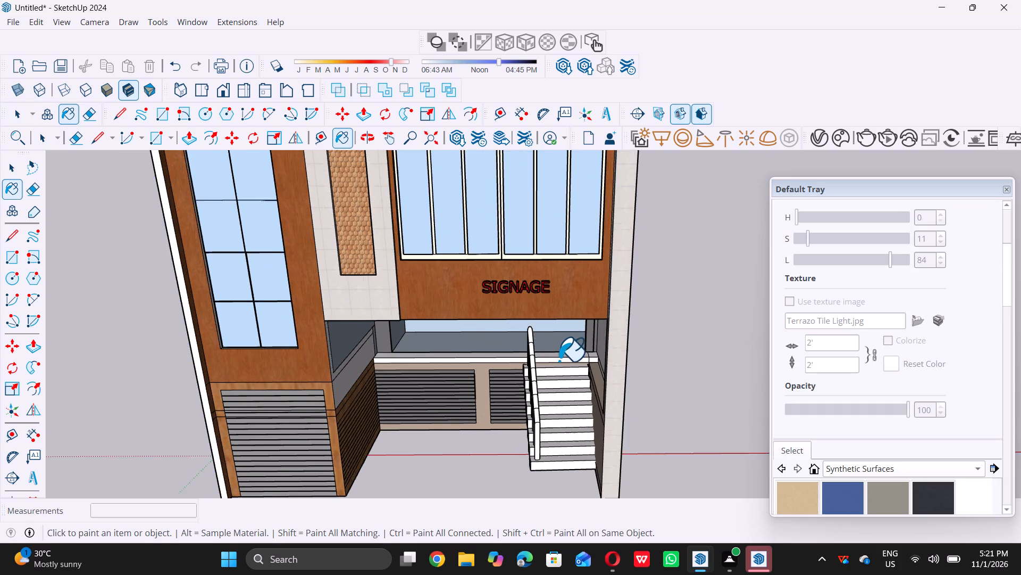
{"action": "scroll", "coordinate": [559, 360], "scroll_direction": "up", "scroll_amount": 6}
{"action": "left_click", "coordinate": [576, 369]}
{"action": "left_click", "coordinate": [572, 400]}
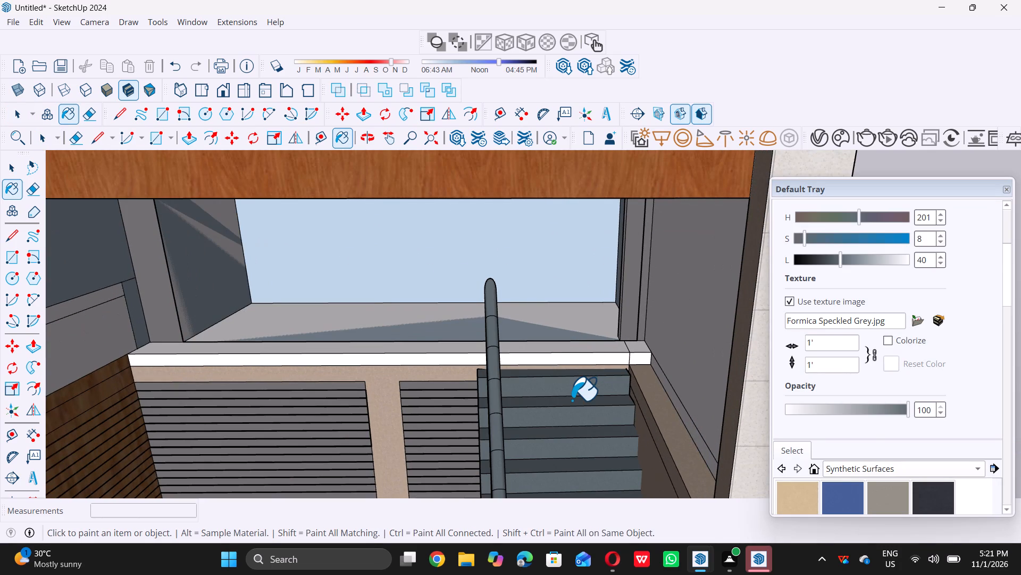
{"action": "scroll", "coordinate": [571, 401], "scroll_direction": "down", "scroll_amount": 8}
{"action": "key", "text": "space"}
Close the open shaft in the building's roof with a rectangle about 33' 10" by 12', drawn between the wall's inner corners.
{"action": "scroll", "coordinate": [572, 398], "scroll_direction": "down", "scroll_amount": 6}
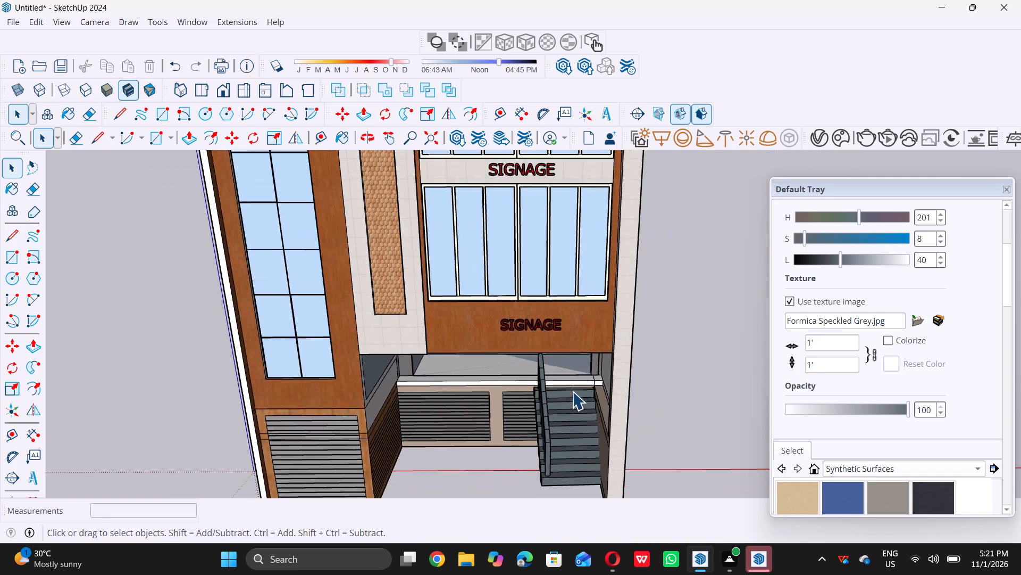
{"action": "scroll", "coordinate": [572, 391], "scroll_direction": "down", "scroll_amount": 4}
{"action": "middle_click_drag", "start_coordinate": [534, 441], "coordinate": [602, 431]}
{"action": "scroll", "coordinate": [513, 422], "scroll_direction": "down", "scroll_amount": 9}
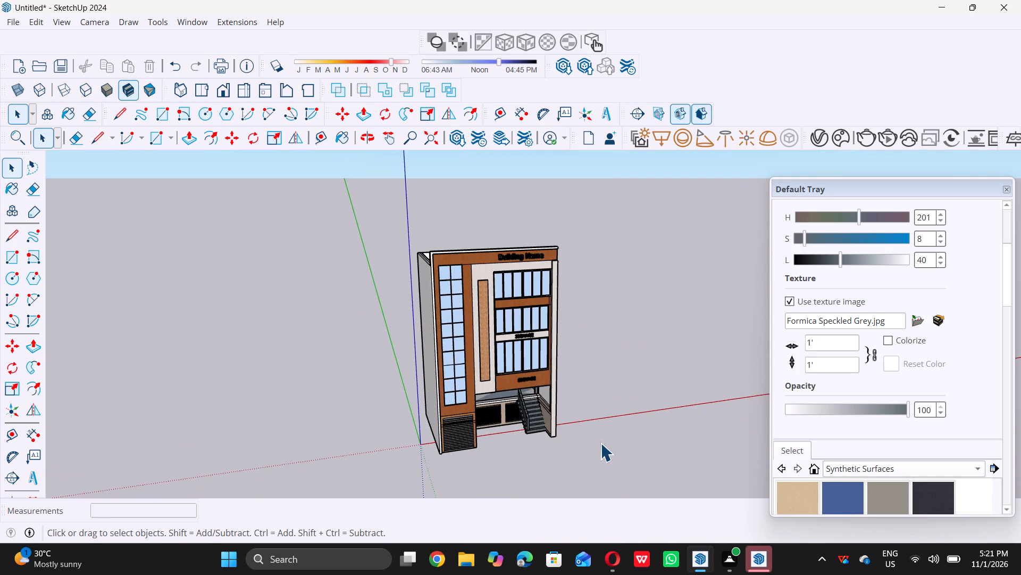
{"action": "middle_click_drag", "start_coordinate": [347, 314], "coordinate": [664, 317]}
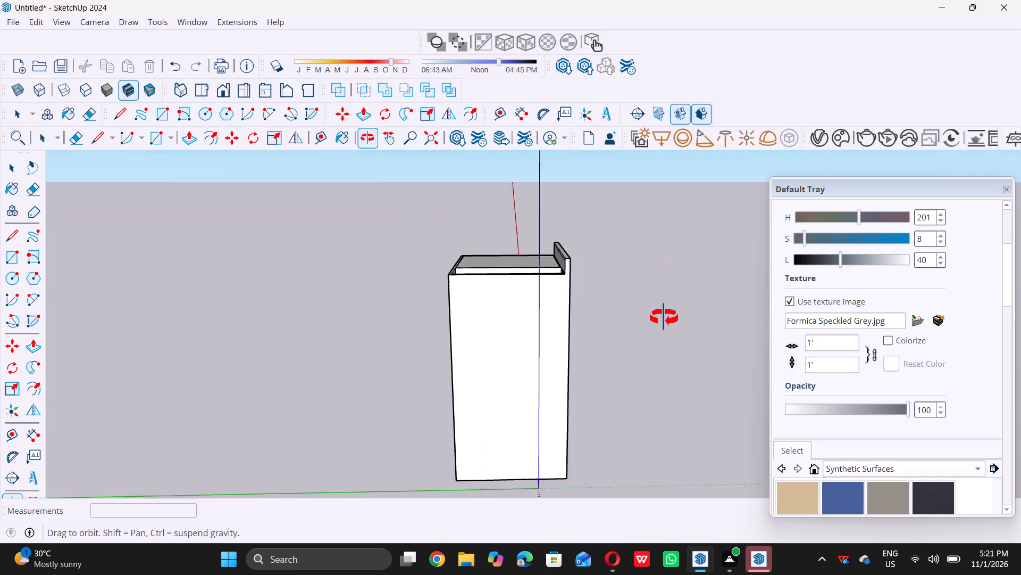
{"action": "middle_click_drag", "start_coordinate": [664, 317], "coordinate": [648, 363]}
{"action": "middle_click_drag", "start_coordinate": [494, 273], "coordinate": [483, 315]}
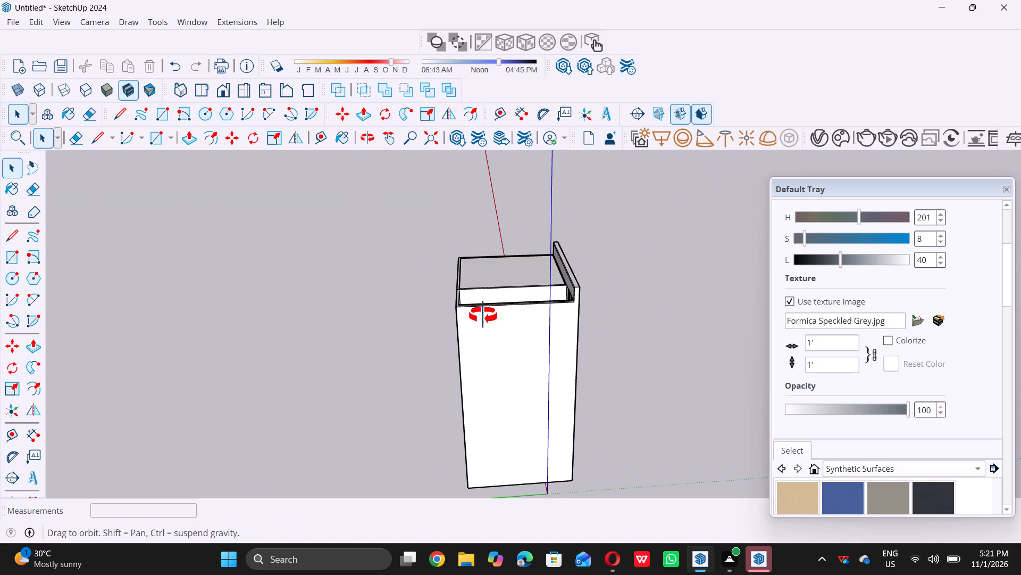
{"action": "middle_click_drag", "start_coordinate": [483, 315], "coordinate": [457, 367]}
{"action": "scroll", "coordinate": [458, 356], "scroll_direction": "up", "scroll_amount": 11}
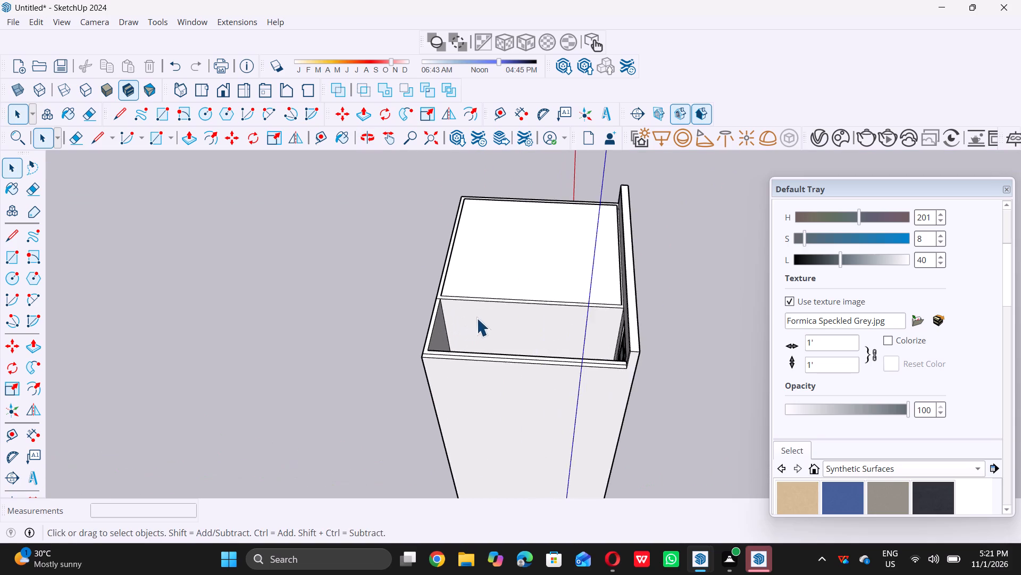
{"action": "scroll", "coordinate": [454, 310], "scroll_direction": "up", "scroll_amount": 5}
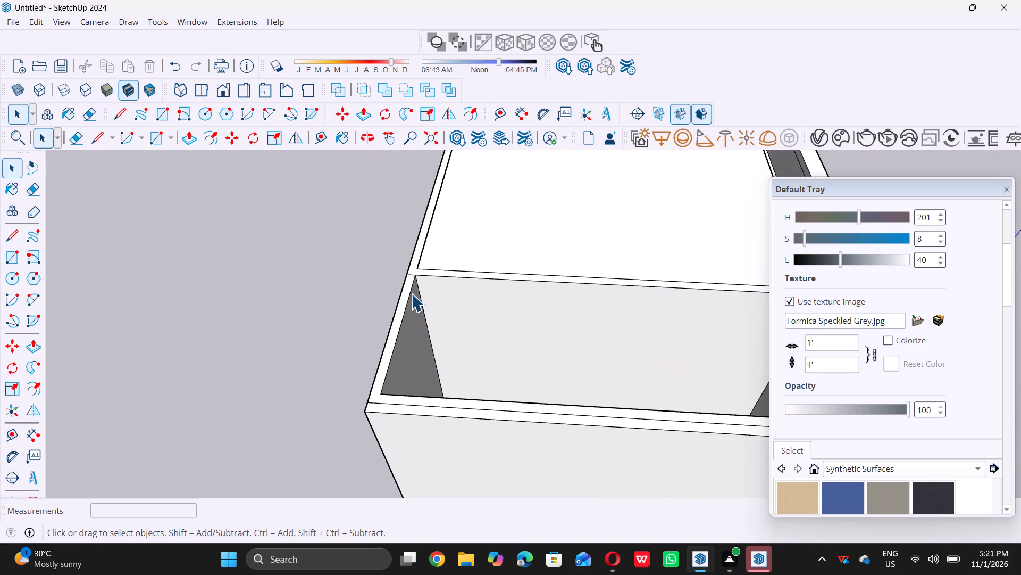
{"action": "key", "text": "r"}
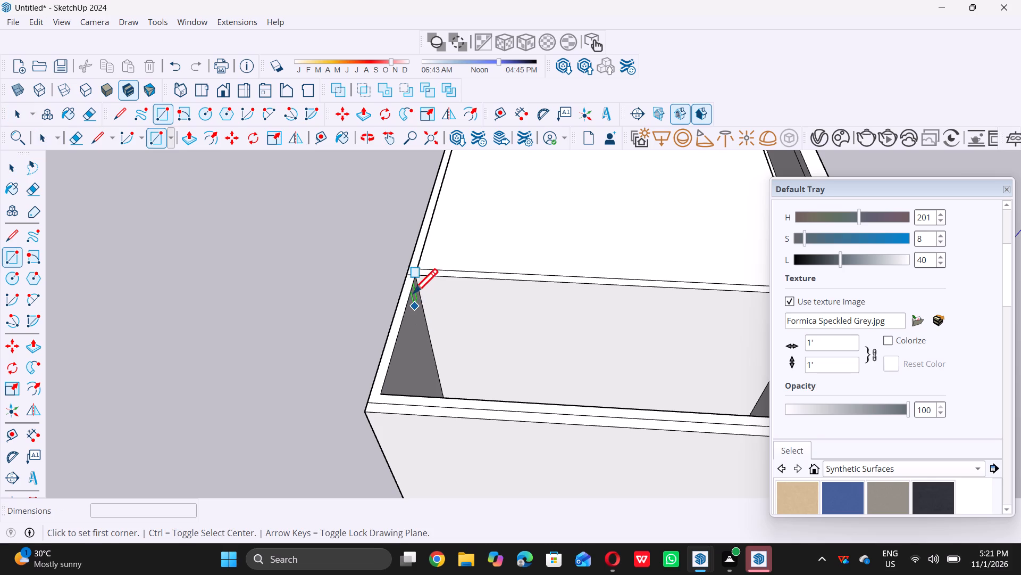
{"action": "double_click", "coordinate": [418, 276]}
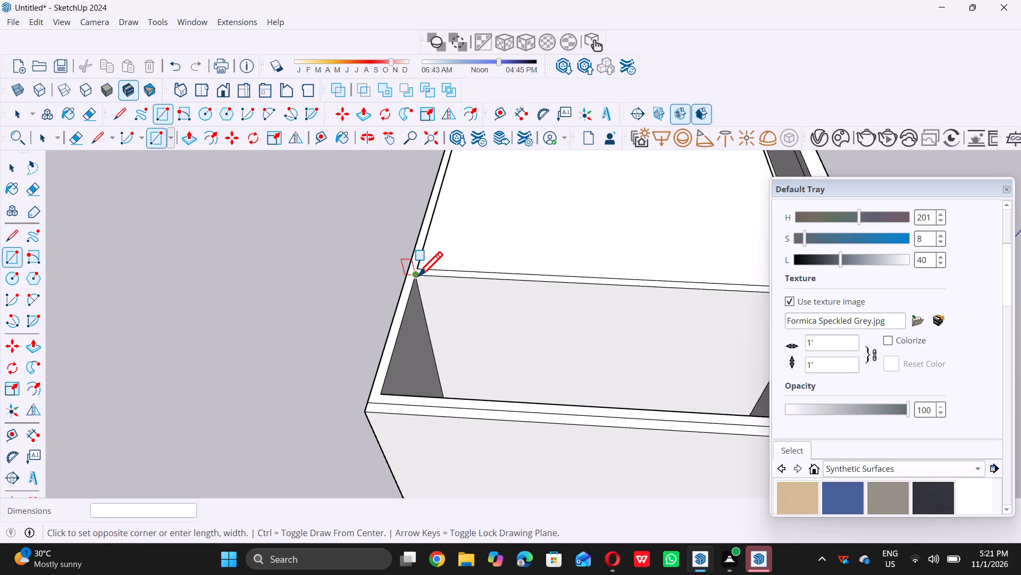
{"action": "scroll", "coordinate": [418, 276], "scroll_direction": "down", "scroll_amount": 4}
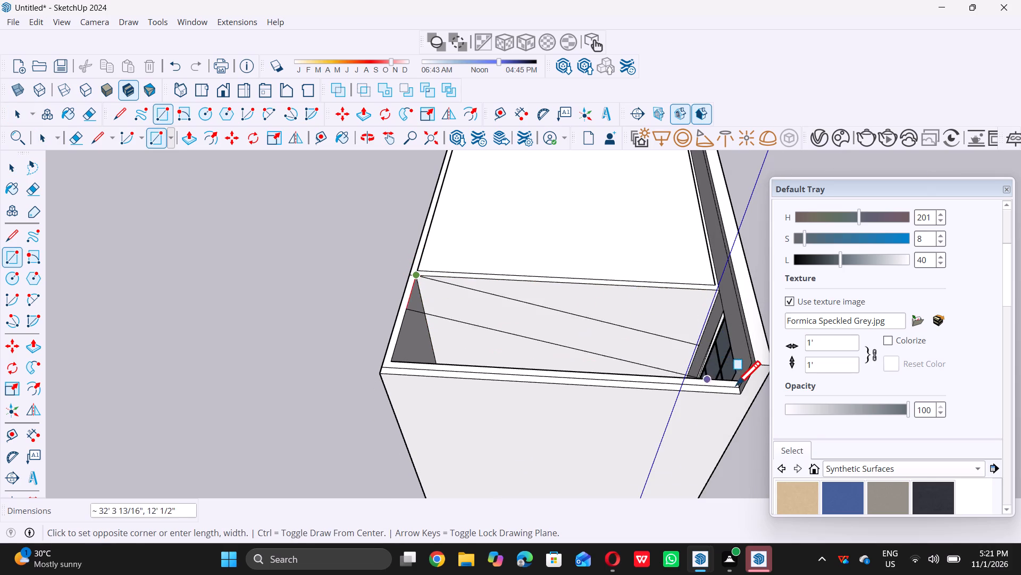
{"action": "triple_click", "coordinate": [737, 380]}
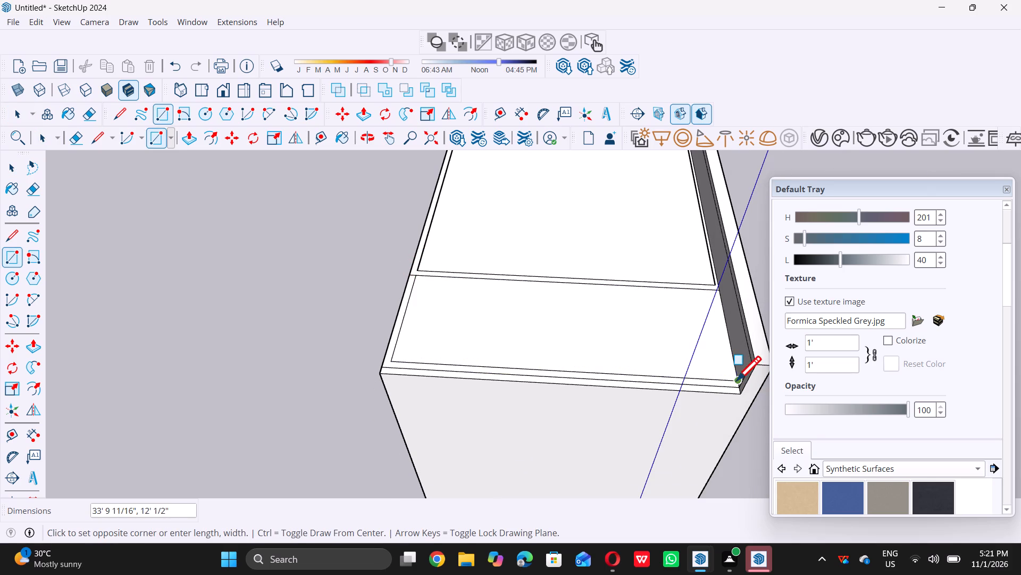
{"action": "key", "text": "space"}
Examine the closed roof and the whole front facade from above and from the front.
{"action": "scroll", "coordinate": [562, 364], "scroll_direction": "down", "scroll_amount": 18}
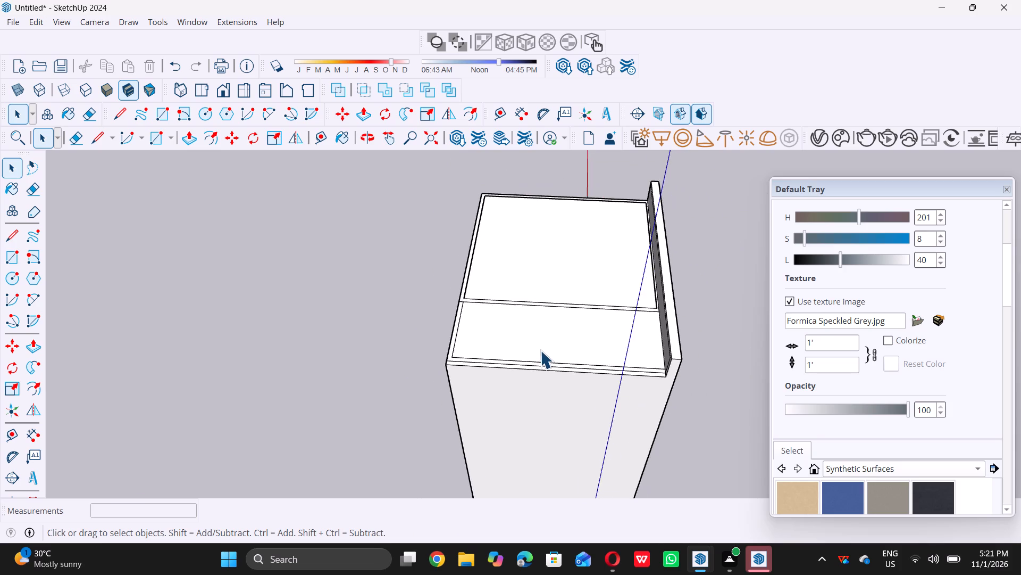
{"action": "scroll", "coordinate": [540, 350], "scroll_direction": "down", "scroll_amount": 7}
{"action": "middle_click_drag", "start_coordinate": [598, 364], "coordinate": [323, 277]}
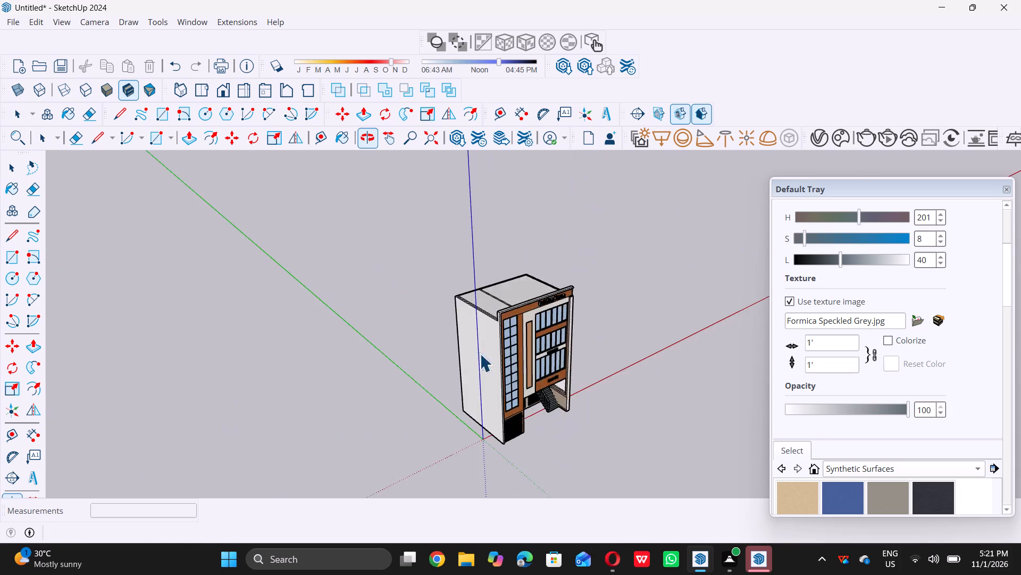
{"action": "middle_click_drag", "start_coordinate": [481, 350], "coordinate": [455, 273]}
{"action": "middle_click_drag", "start_coordinate": [513, 324], "coordinate": [482, 297]}
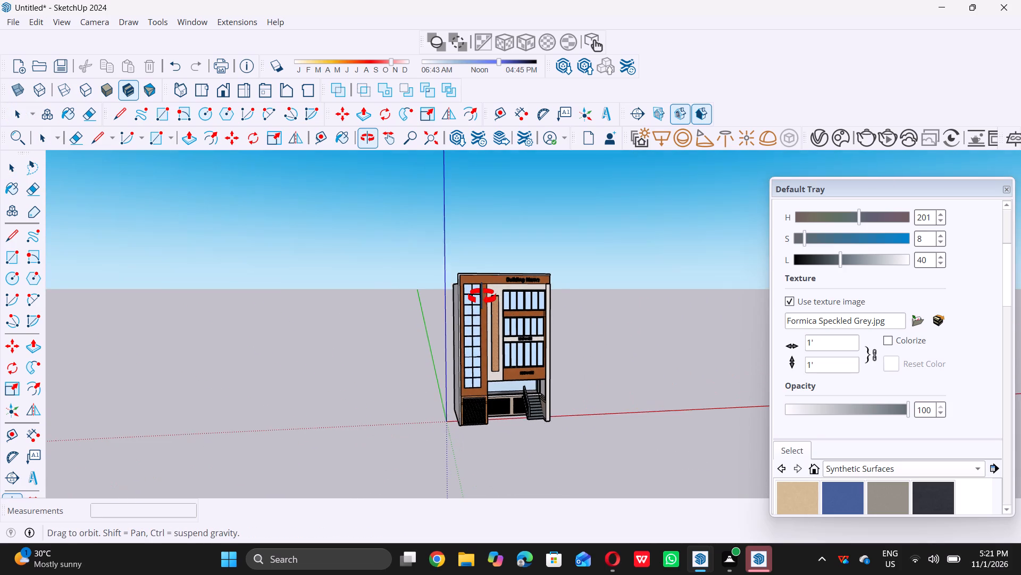
{"action": "middle_click_drag", "start_coordinate": [482, 297], "coordinate": [478, 295]}
{"action": "scroll", "coordinate": [506, 333], "scroll_direction": "up", "scroll_amount": 8}
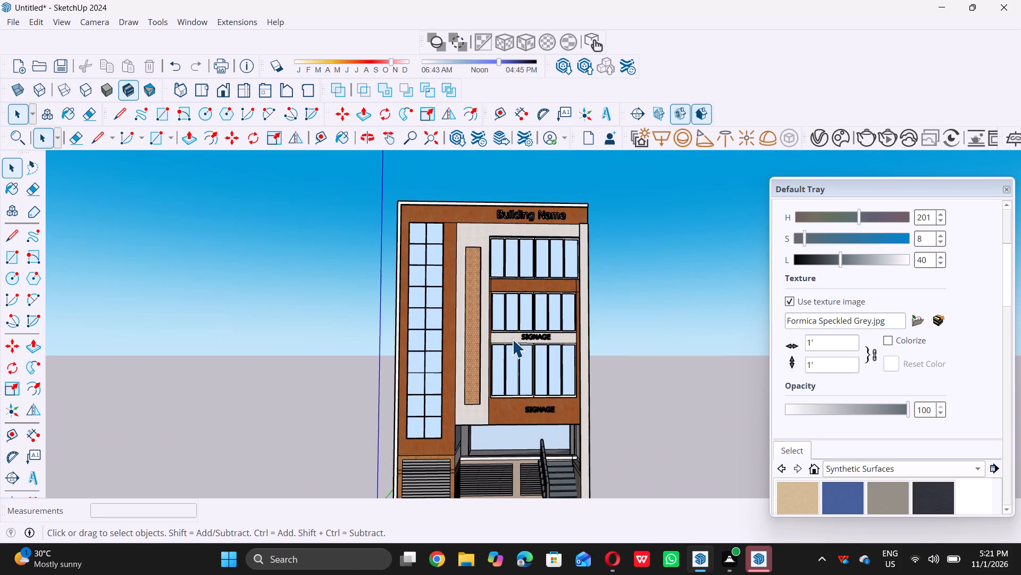
{"action": "scroll", "coordinate": [512, 339], "scroll_direction": "down", "scroll_amount": 5}
{"action": "scroll", "coordinate": [548, 422], "scroll_direction": "up", "scroll_amount": 4}
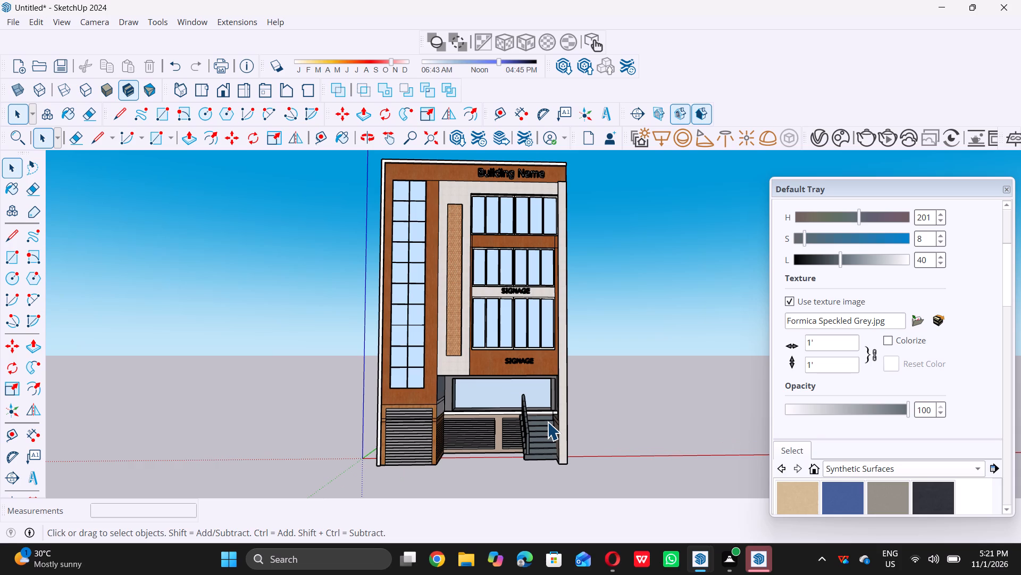
Save the model as COMMERIAL ELEVATION in the vinod folder on the Desktop.
{"action": "triple_click", "coordinate": [10, 20]}
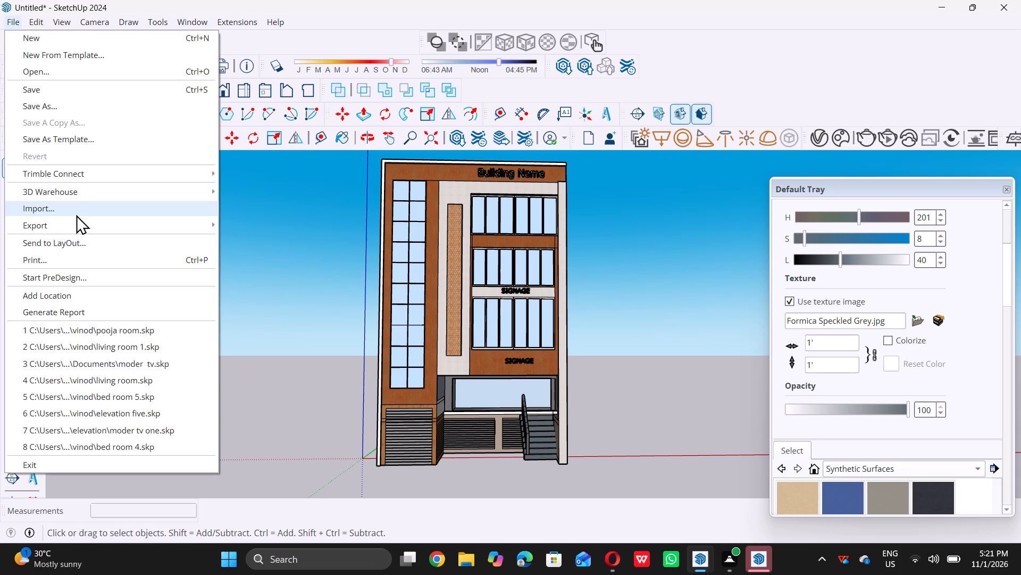
{"action": "double_click", "coordinate": [75, 110]}
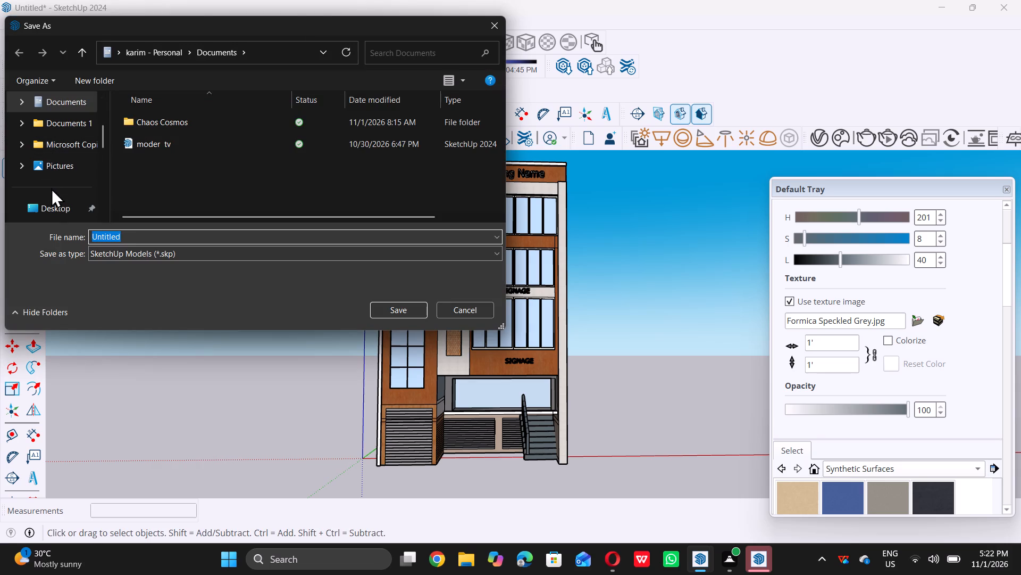
{"action": "triple_click", "coordinate": [52, 203]}
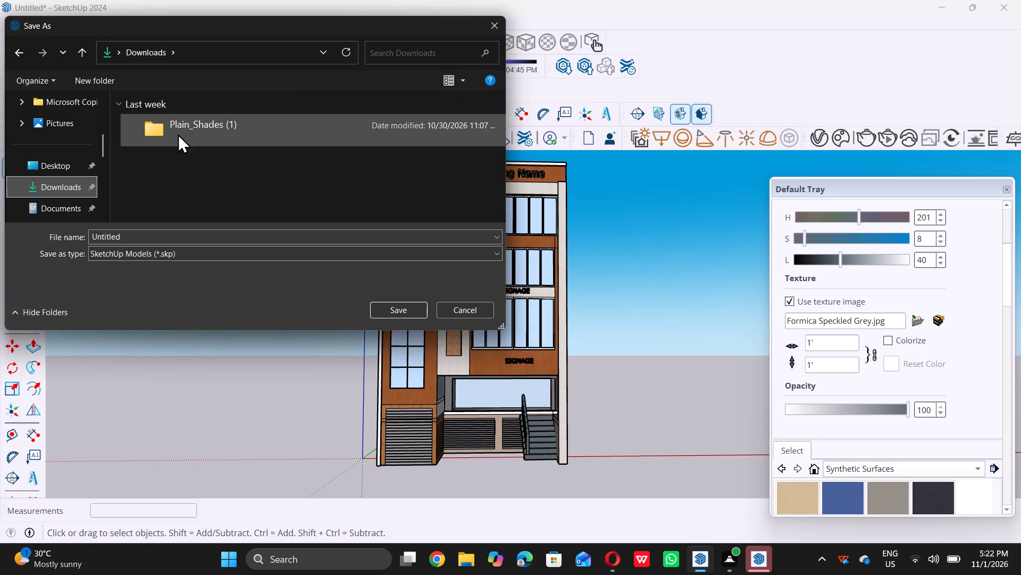
{"action": "double_click", "coordinate": [58, 161]}
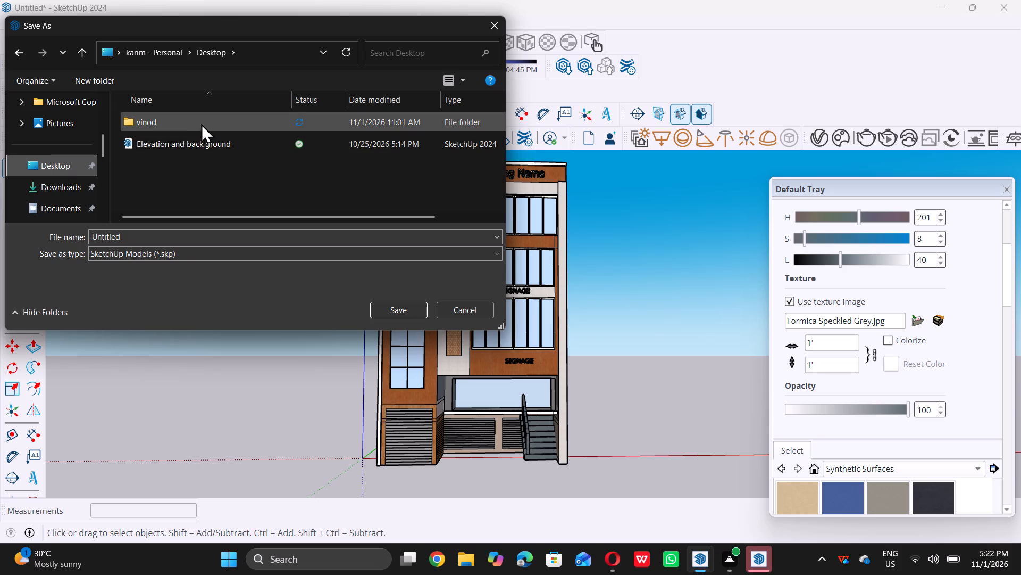
{"action": "triple_click", "coordinate": [202, 123]}
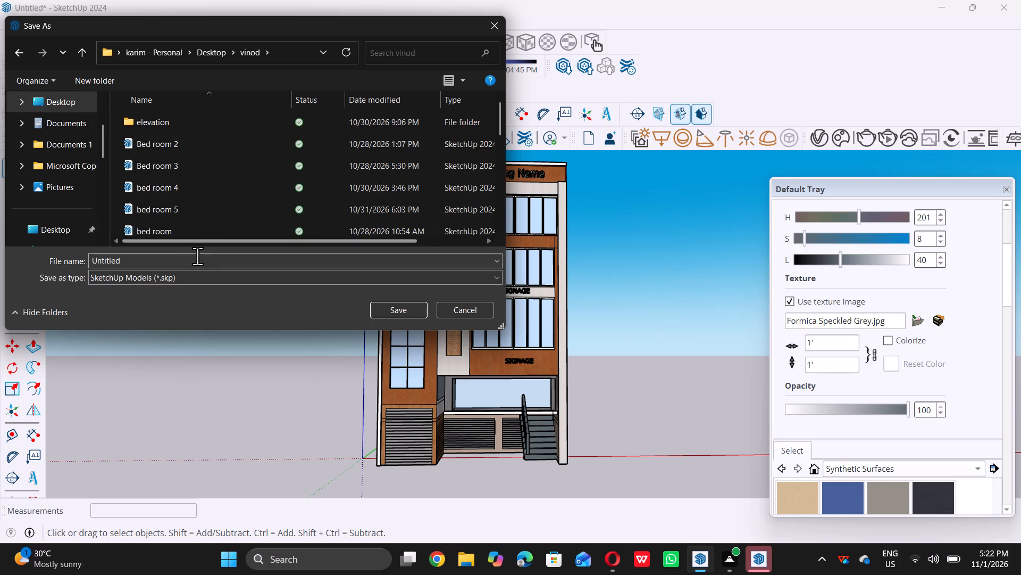
{"action": "left_click", "coordinate": [195, 261]}
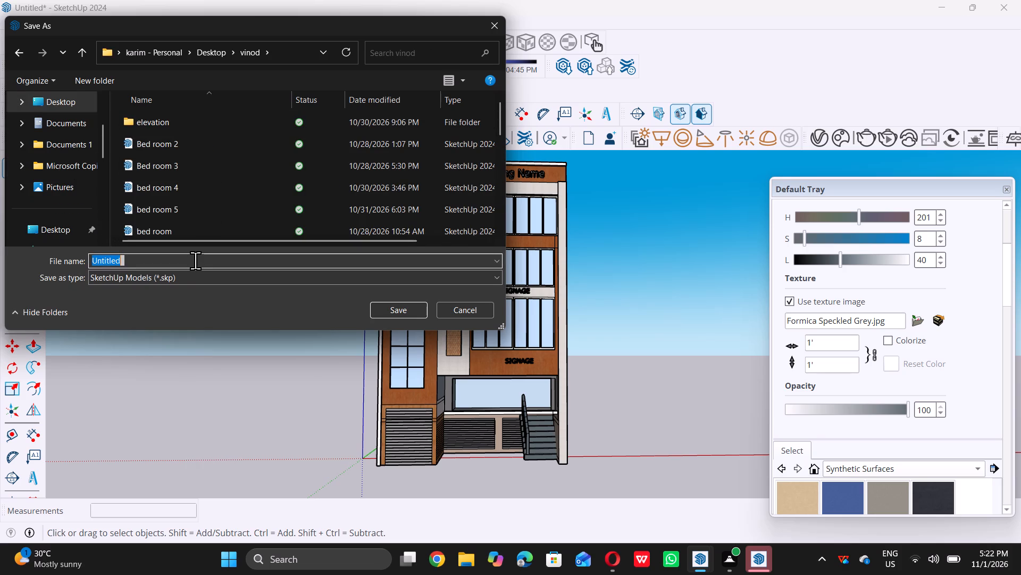
{"action": "key", "text": "BackSpace"}
{"action": "type", "text": "COMMERIAL"}
{"action": "key", "text": "space"}
{"action": "key", "text": "e"}
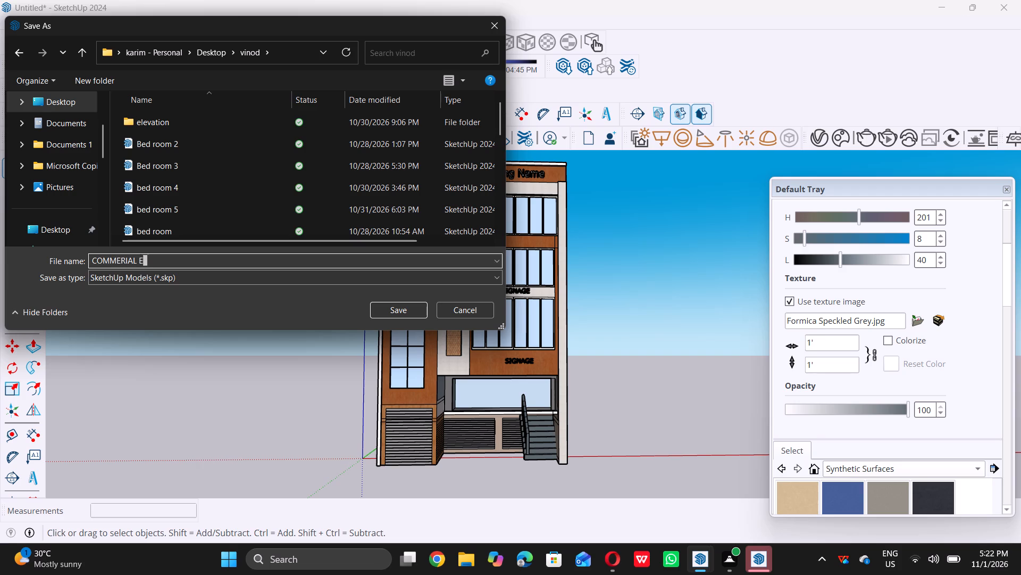
{"action": "type", "text": "LE"}
{"action": "type", "text": "VA"}
{"action": "type", "text": "TION"}
{"action": "left_click", "coordinate": [386, 305]}
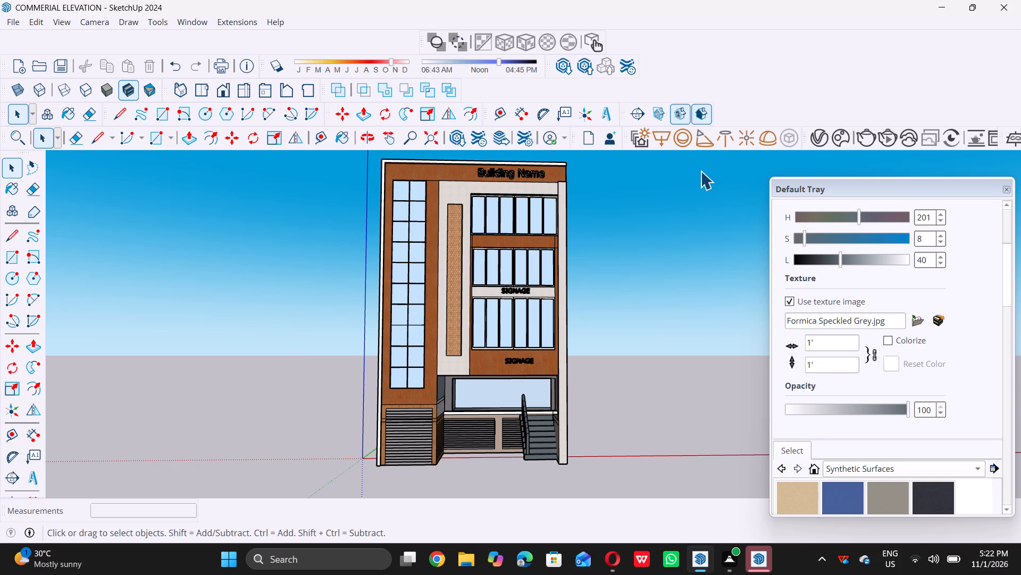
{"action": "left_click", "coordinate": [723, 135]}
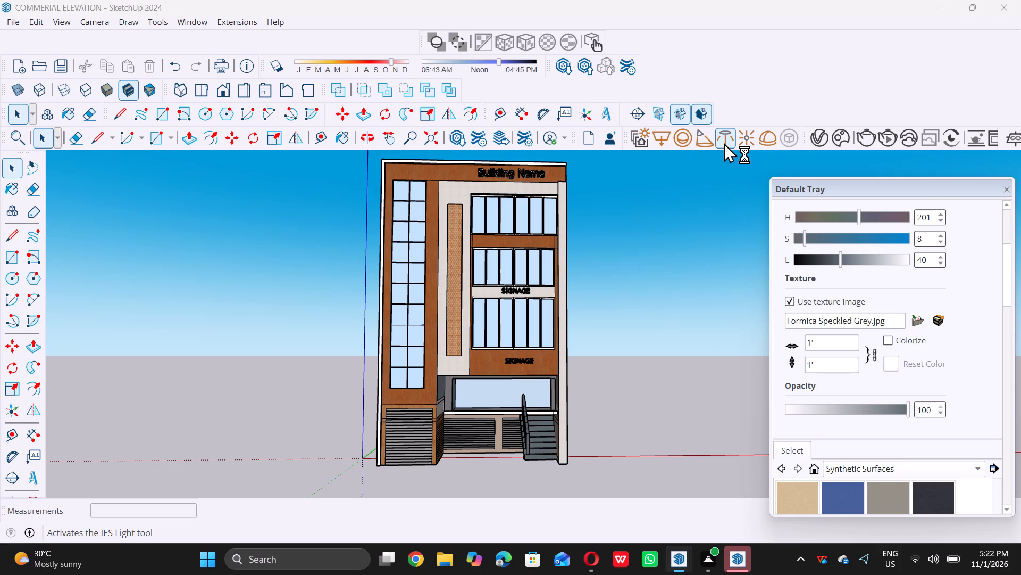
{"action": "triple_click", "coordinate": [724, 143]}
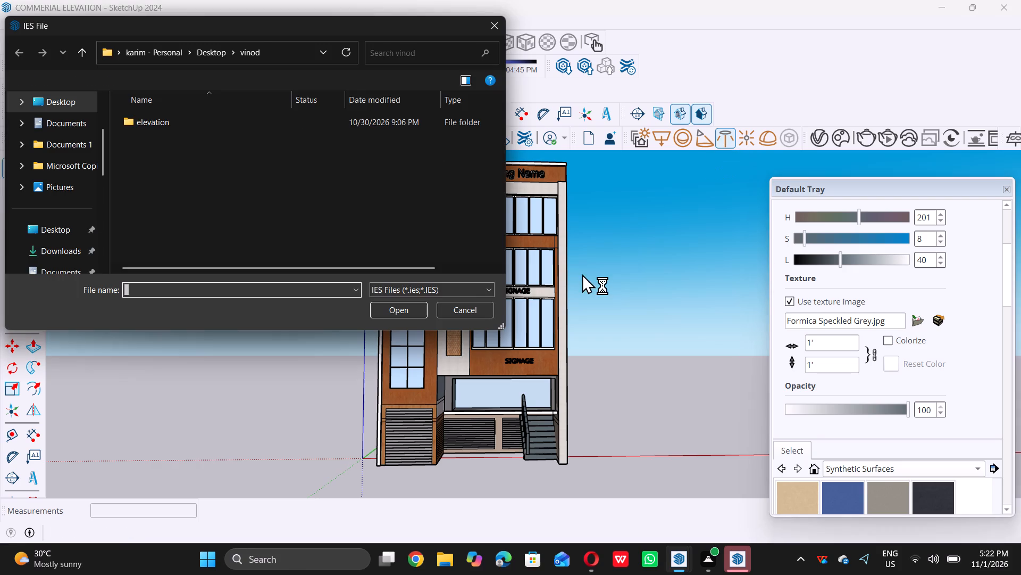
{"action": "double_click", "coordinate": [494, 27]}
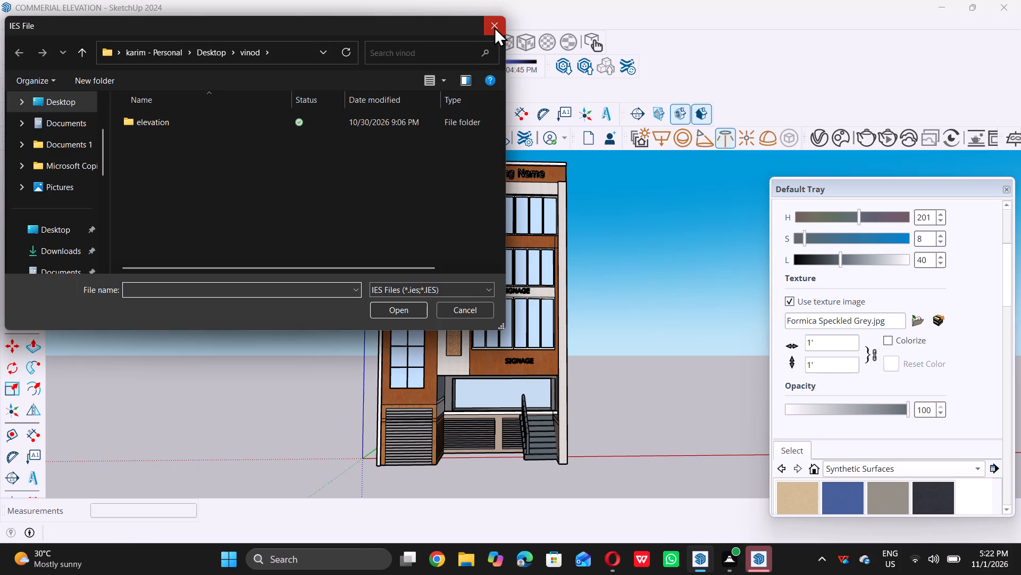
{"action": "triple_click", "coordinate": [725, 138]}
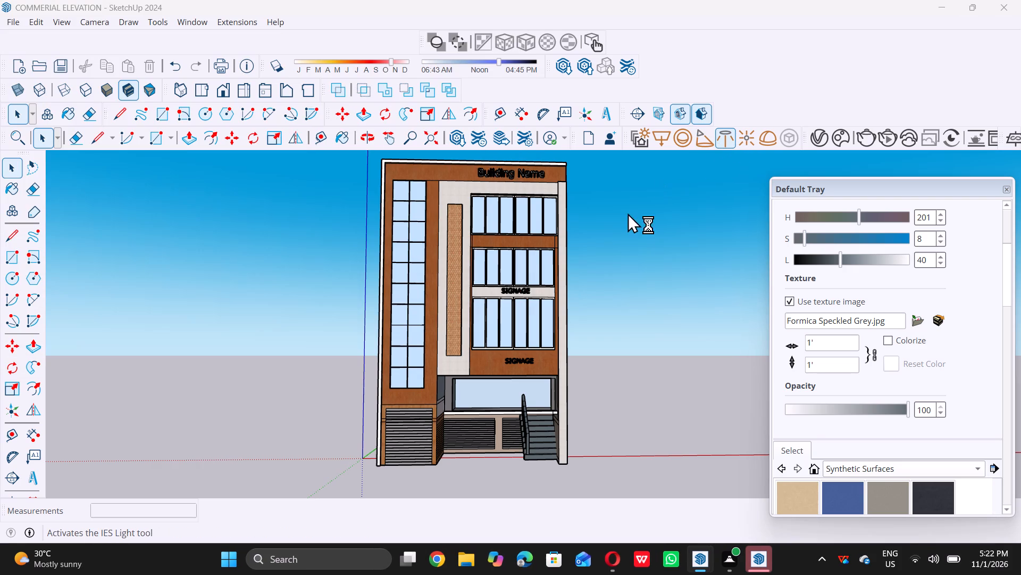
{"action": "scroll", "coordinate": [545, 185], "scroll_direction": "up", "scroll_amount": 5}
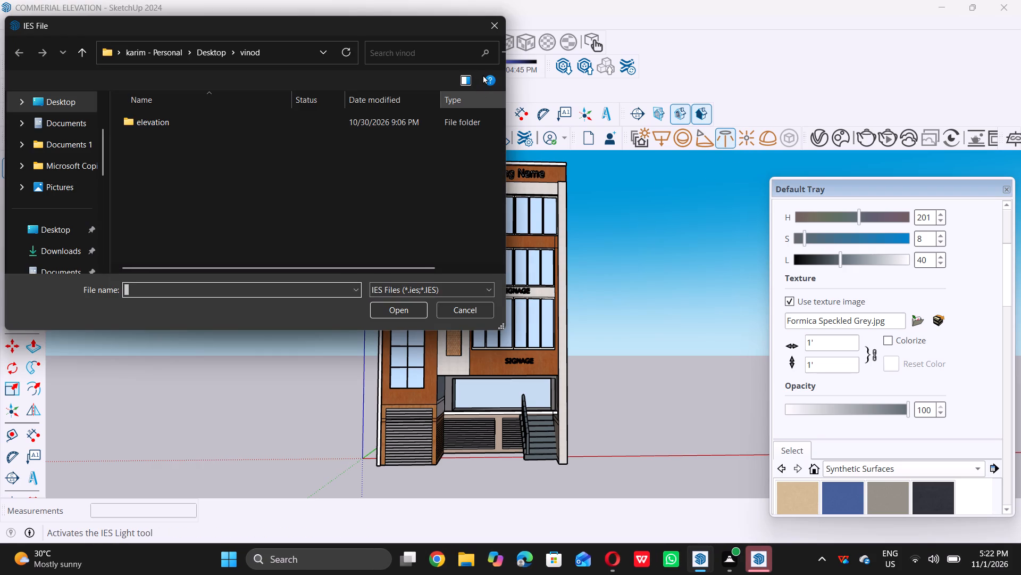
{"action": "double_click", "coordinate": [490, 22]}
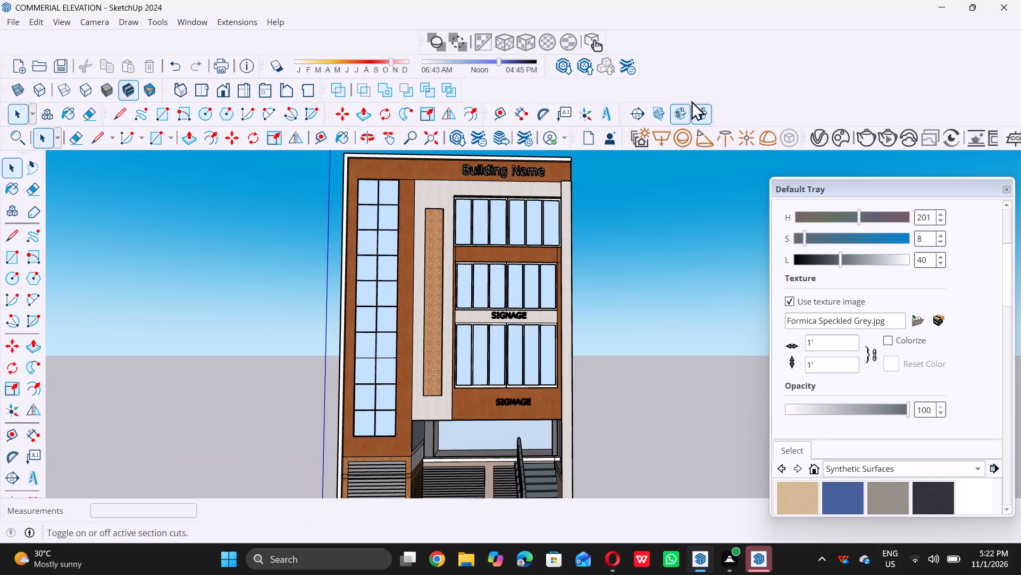
Open the Asset Editor.
{"action": "triple_click", "coordinate": [822, 142]}
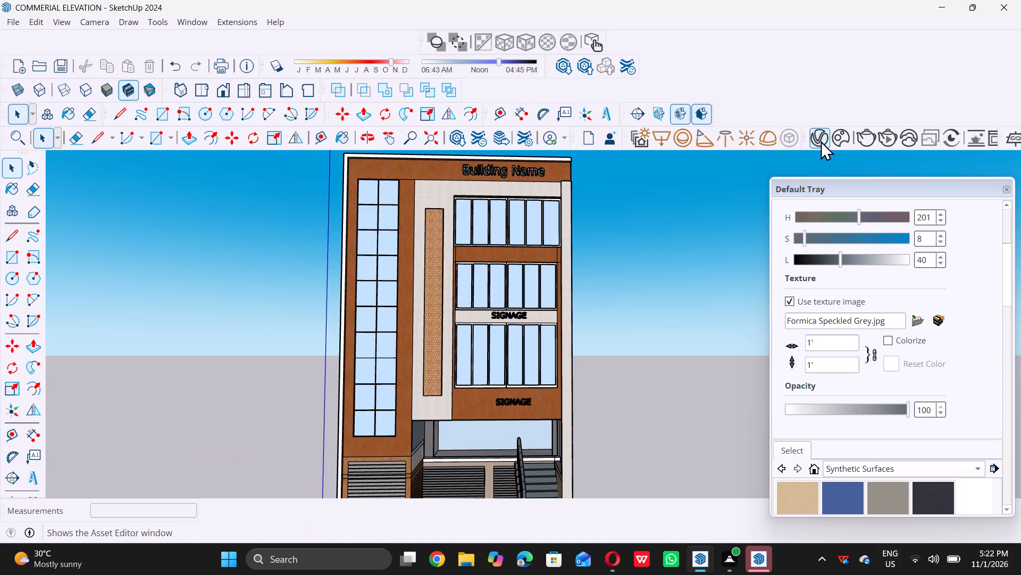
{"action": "triple_click", "coordinate": [821, 141]}
{"action": "double_click", "coordinate": [821, 141]}
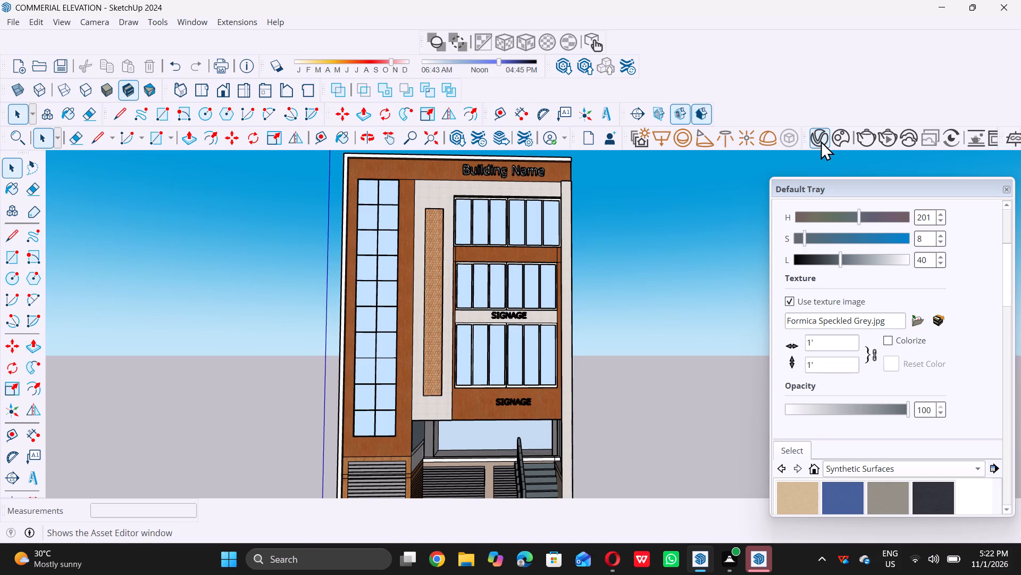
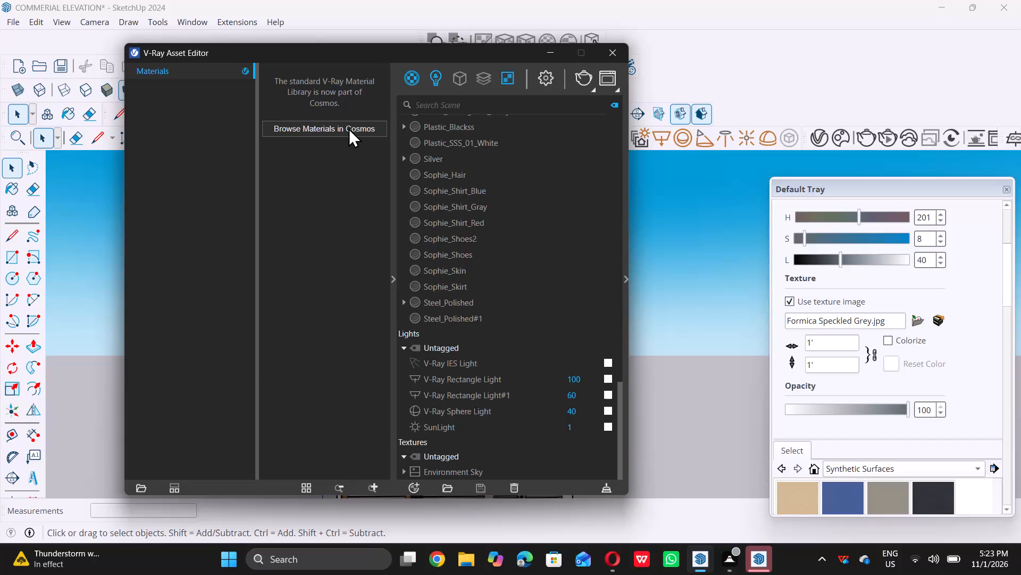
Open the V-Ray material library in the Chaos Cosmos browser, and minimize both the browser and the Asset Editor.
{"action": "left_click", "coordinate": [348, 128]}
{"action": "triple_click", "coordinate": [348, 128]}
{"action": "double_click", "coordinate": [348, 128]}
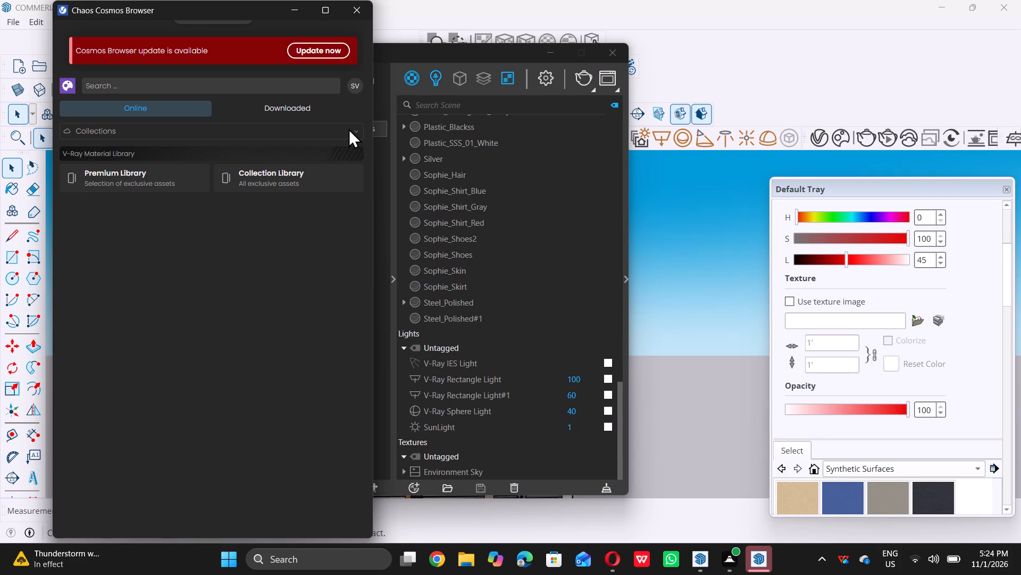
{"action": "left_click", "coordinate": [298, 8]}
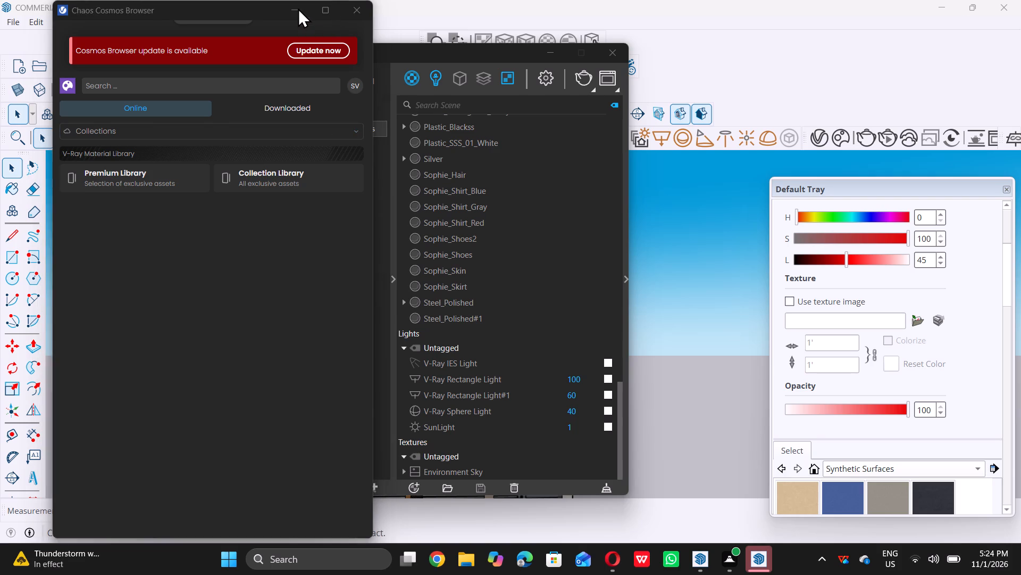
{"action": "left_click", "coordinate": [548, 53]}
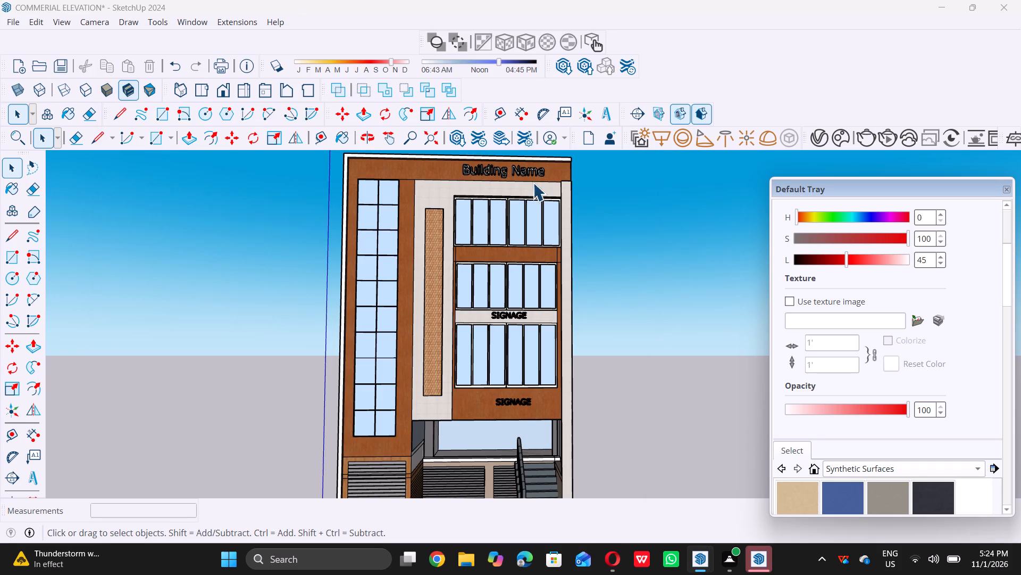
Save the commercial building model under its existing file name, with the whole front facade in view.
{"action": "scroll", "coordinate": [536, 223], "scroll_direction": "down", "scroll_amount": 2}
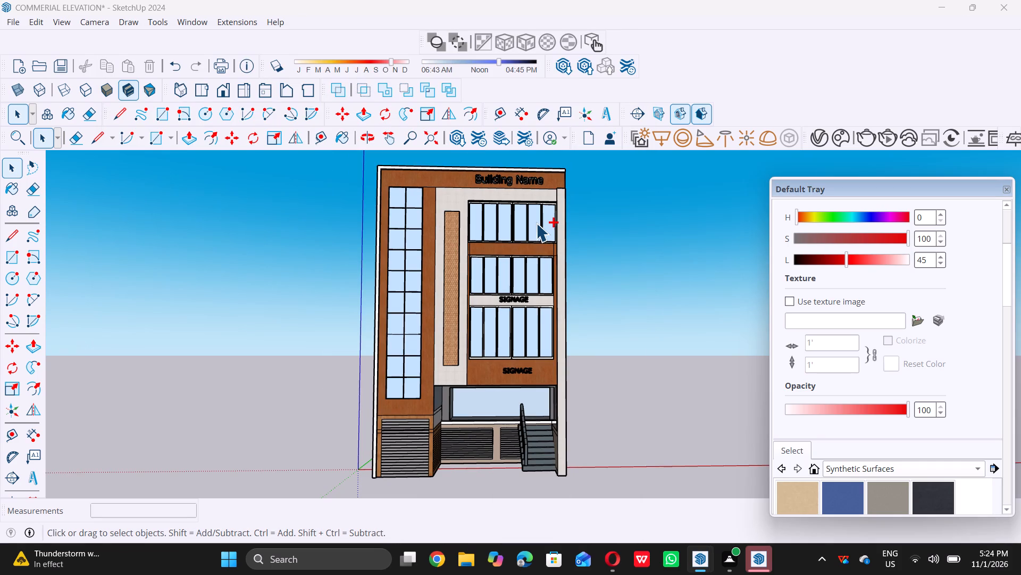
{"action": "key", "text": "ctrl+s"}
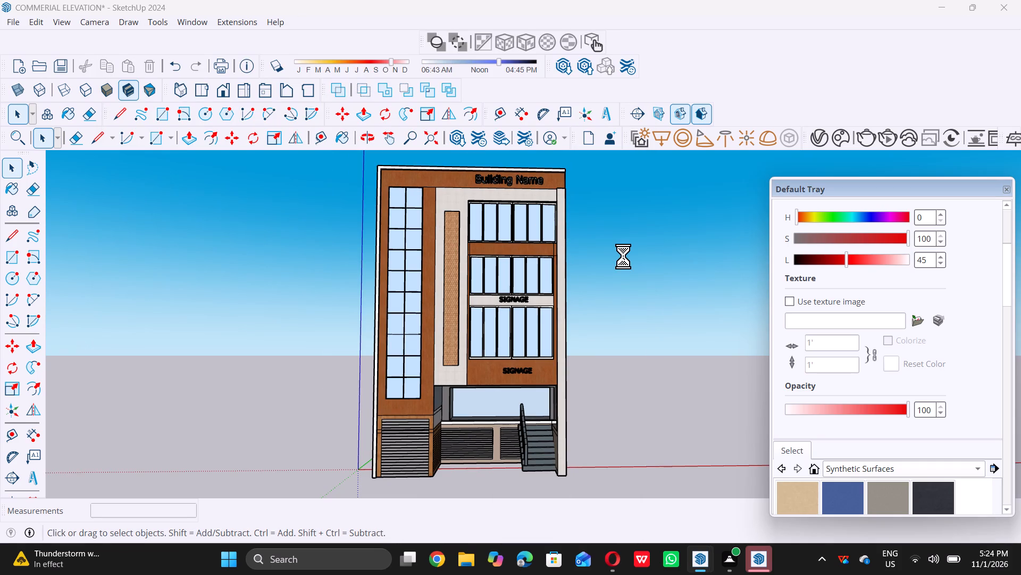
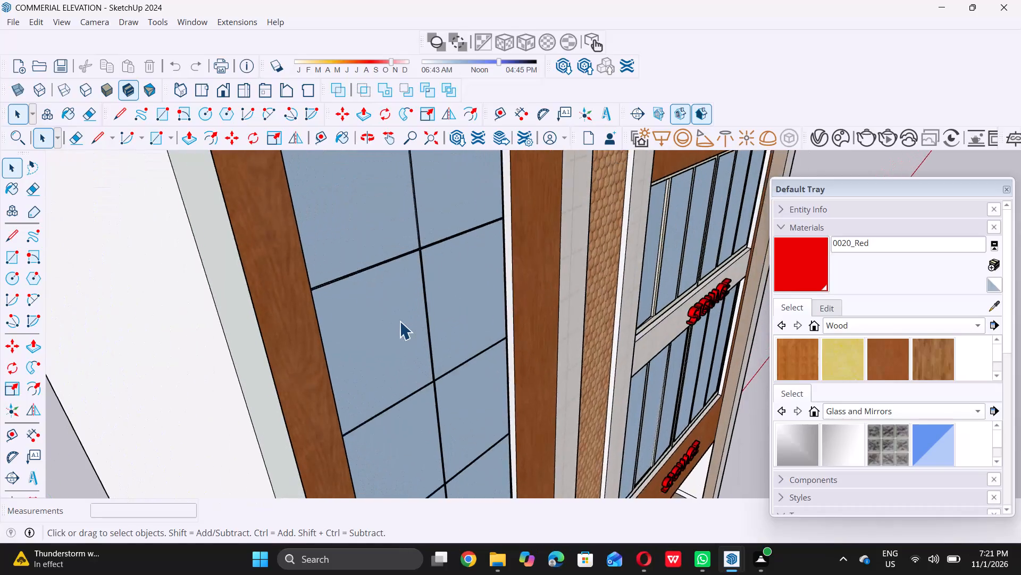
Orbit around the whole building and examine its front facade from a nearly straight-on view.
{"action": "scroll", "coordinate": [398, 313], "scroll_direction": "up", "scroll_amount": 1}
{"action": "scroll", "coordinate": [398, 313], "scroll_direction": "down", "scroll_amount": 4}
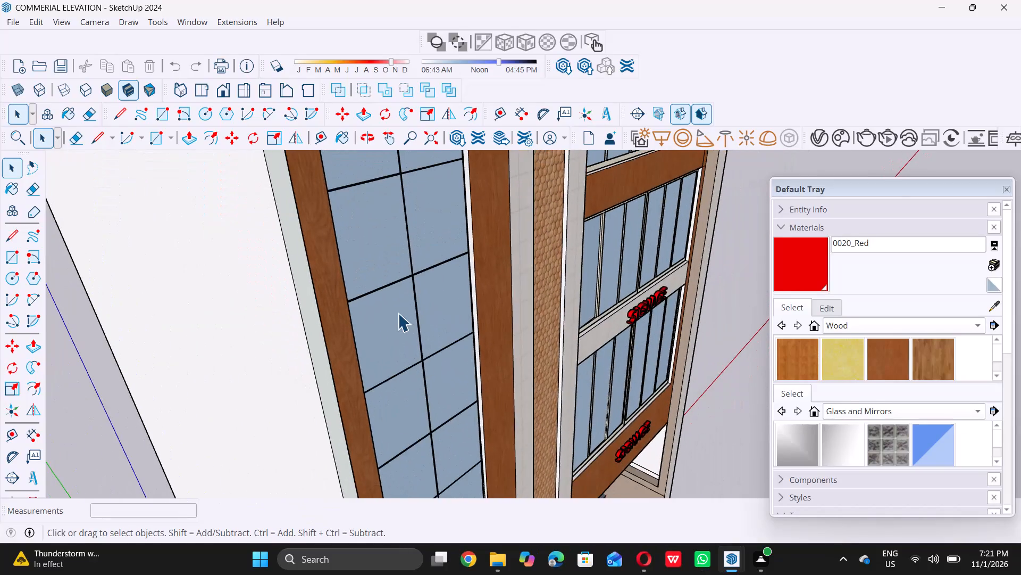
{"action": "scroll", "coordinate": [398, 313], "scroll_direction": "down", "scroll_amount": 14}
{"action": "middle_click_drag", "start_coordinate": [436, 374], "coordinate": [436, 357]}
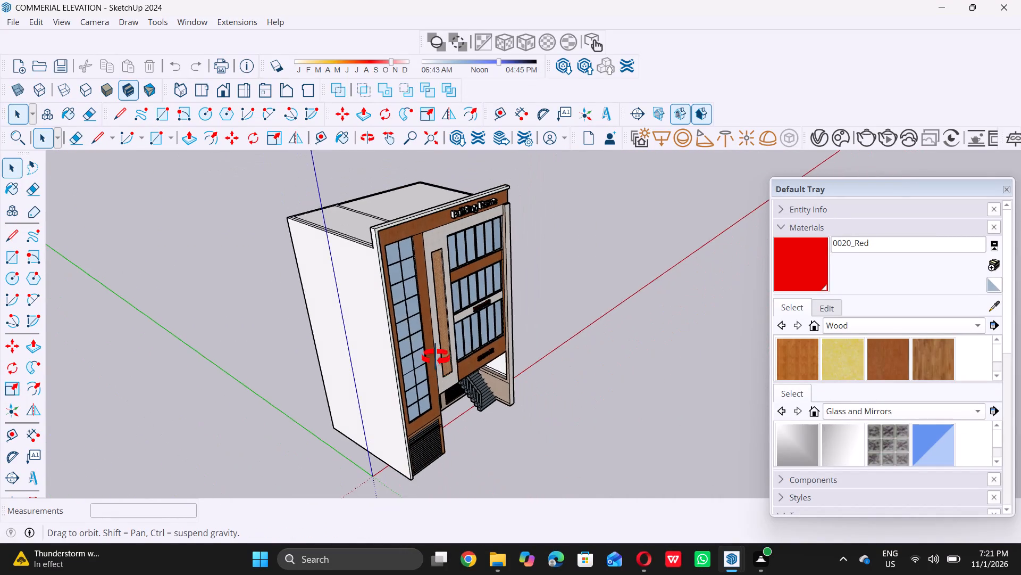
{"action": "middle_click_drag", "start_coordinate": [436, 357], "coordinate": [276, 299]}
{"action": "middle_click", "coordinate": [276, 299]}
{"action": "scroll", "coordinate": [490, 304], "scroll_direction": "down", "scroll_amount": 7}
{"action": "middle_click_drag", "start_coordinate": [481, 304], "coordinate": [478, 262]}
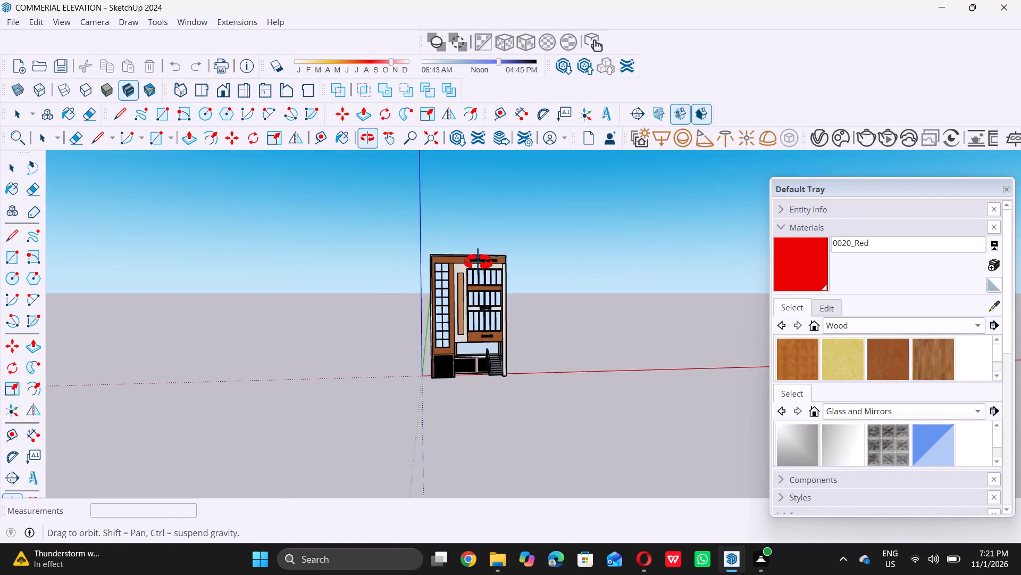
{"action": "middle_click_drag", "start_coordinate": [478, 262], "coordinate": [477, 261]}
{"action": "scroll", "coordinate": [484, 257], "scroll_direction": "up", "scroll_amount": 5}
{"action": "scroll", "coordinate": [512, 315], "scroll_direction": "up", "scroll_amount": 5}
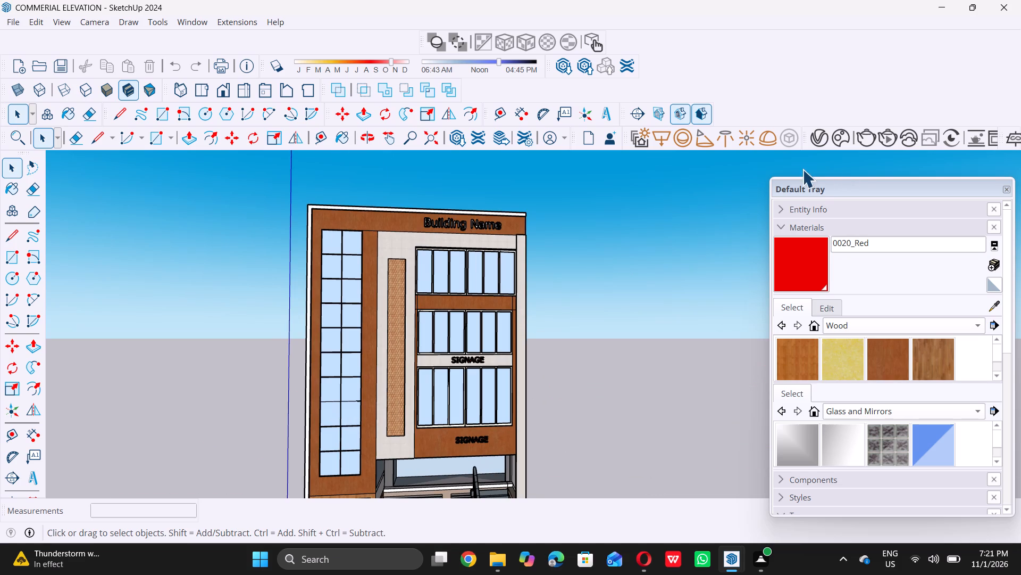
Open the V-Ray Asset Editor and minimize the Chaos sign-in page in the web browser.
{"action": "double_click", "coordinate": [818, 142]}
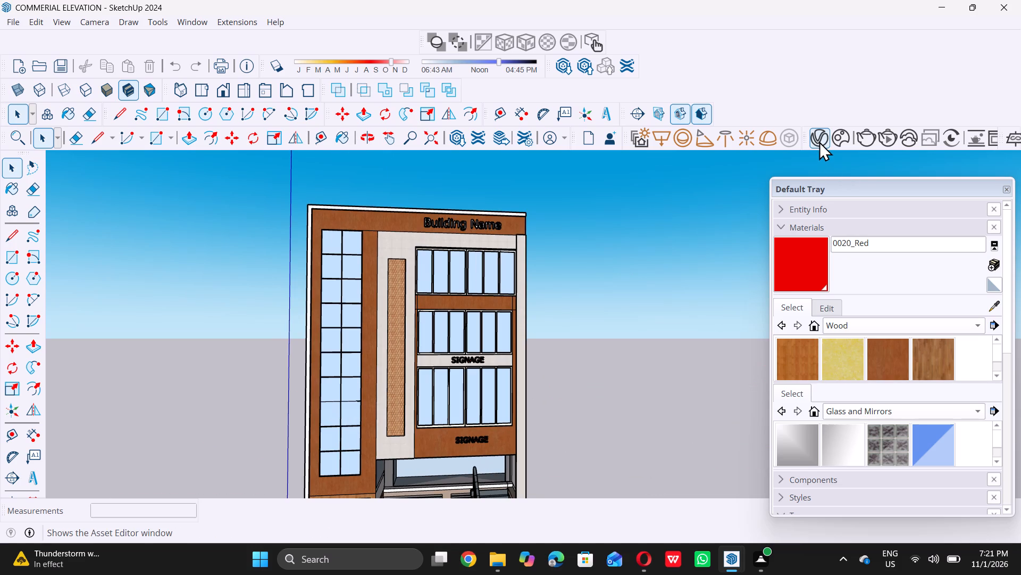
{"action": "double_click", "coordinate": [819, 141]}
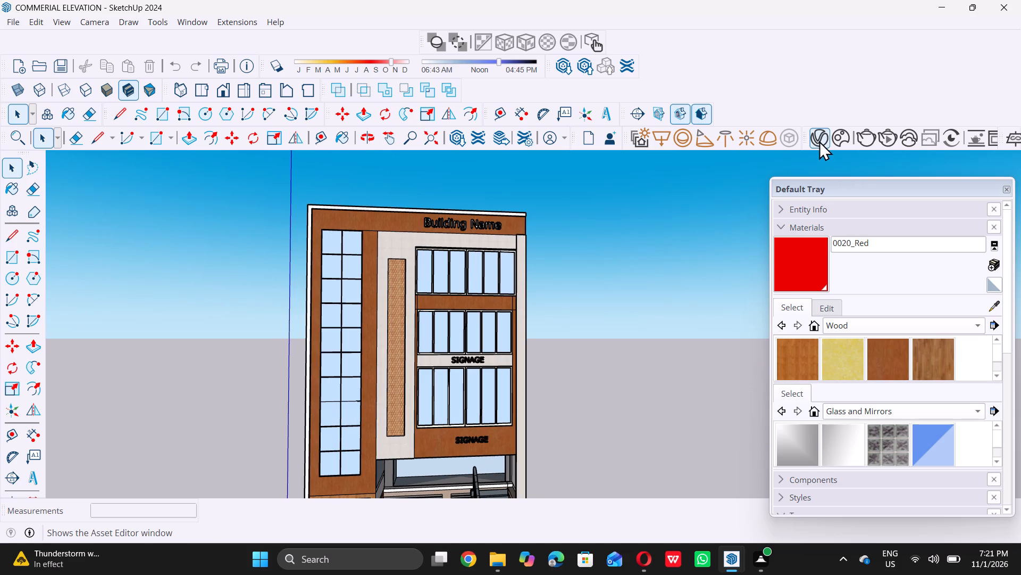
{"action": "left_click", "coordinate": [819, 141]}
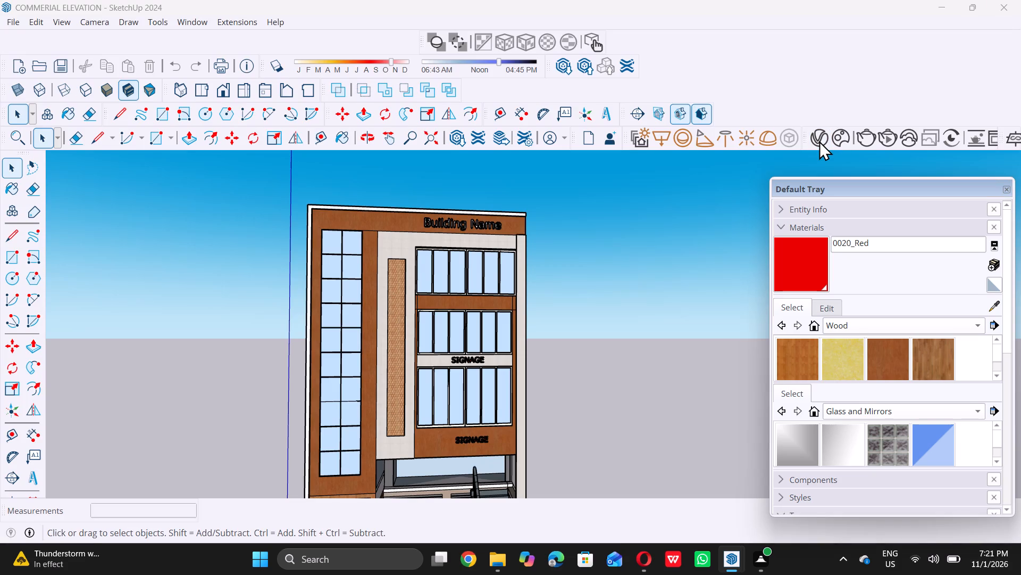
{"action": "double_click", "coordinate": [819, 141]}
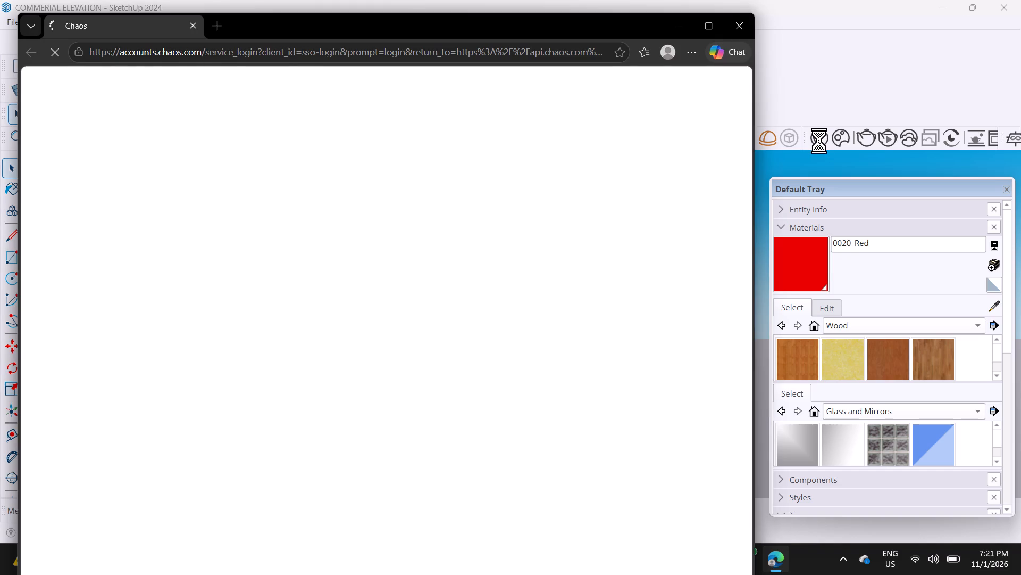
{"action": "left_click", "coordinate": [678, 20]}
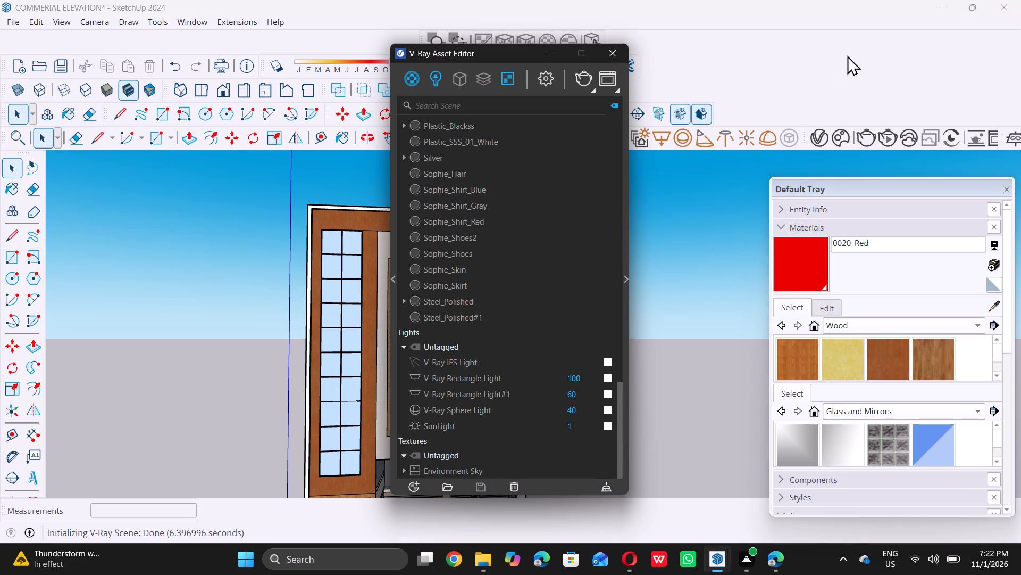
Browse the V-Ray material library in the Chaos Cosmos browser, and minimize both the browser and the Asset Editor.
{"action": "left_click", "coordinate": [392, 282]}
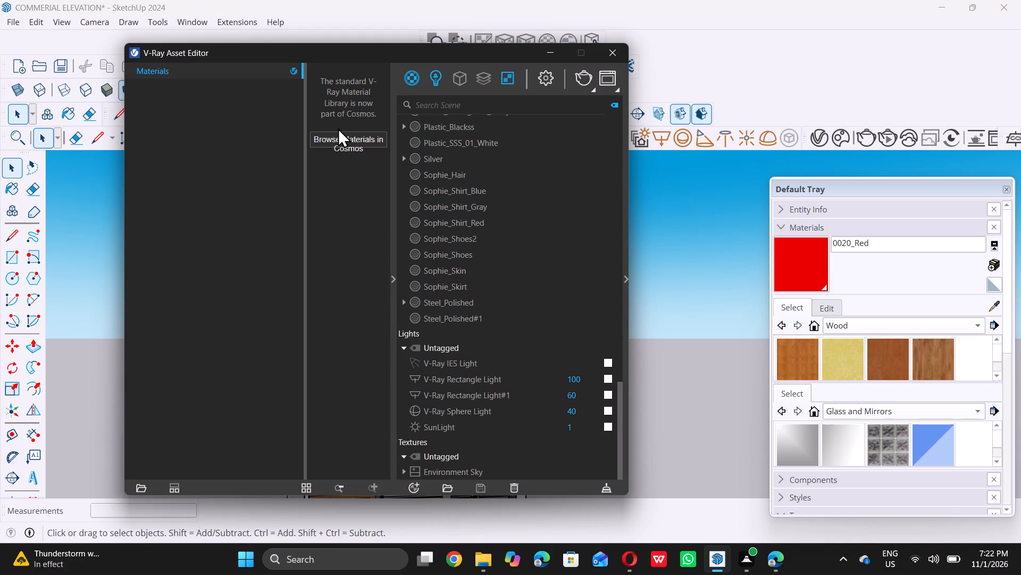
{"action": "left_click", "coordinate": [345, 135]}
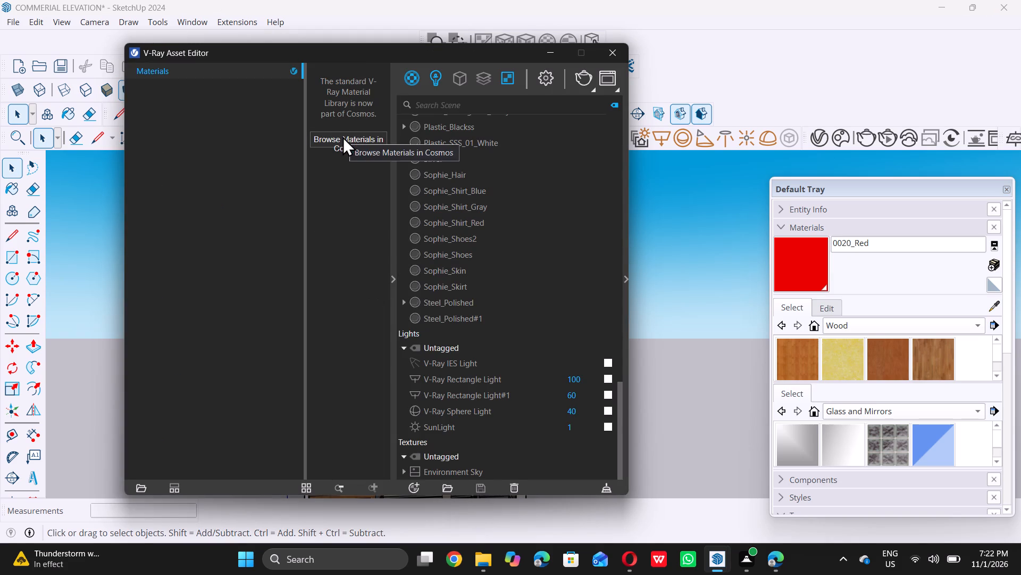
{"action": "double_click", "coordinate": [344, 140]}
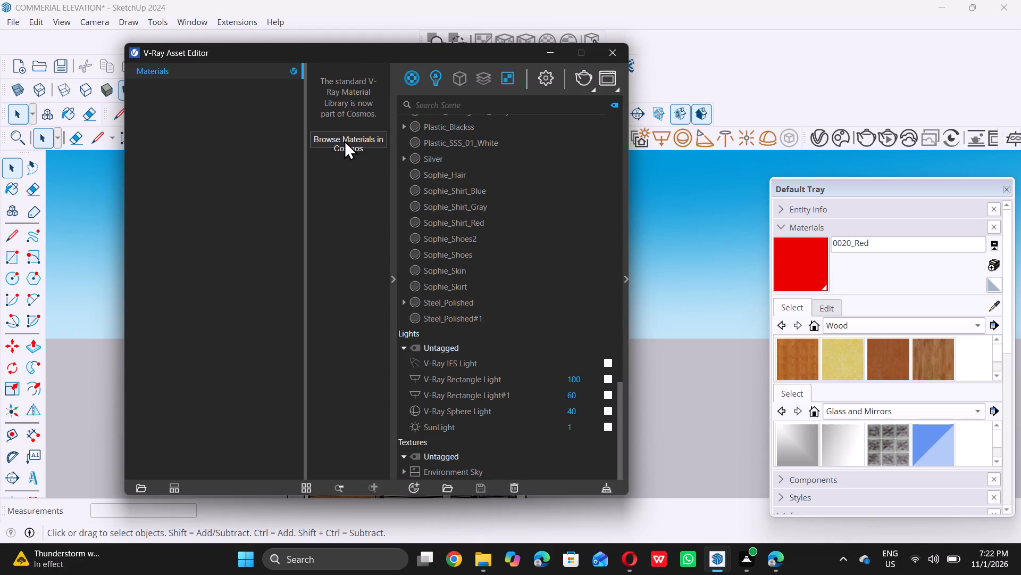
{"action": "left_click", "coordinate": [344, 140]}
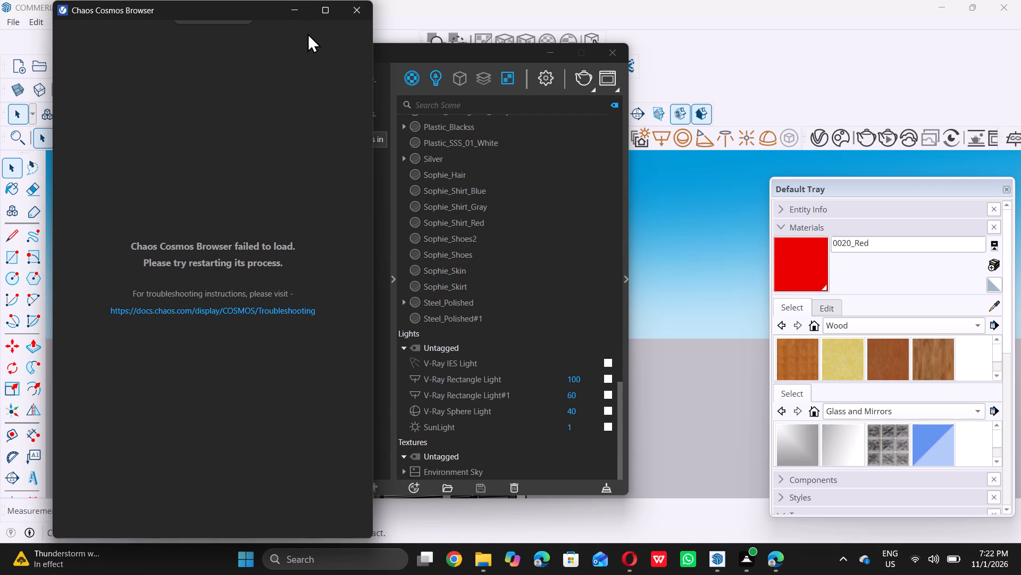
{"action": "left_click", "coordinate": [296, 10]}
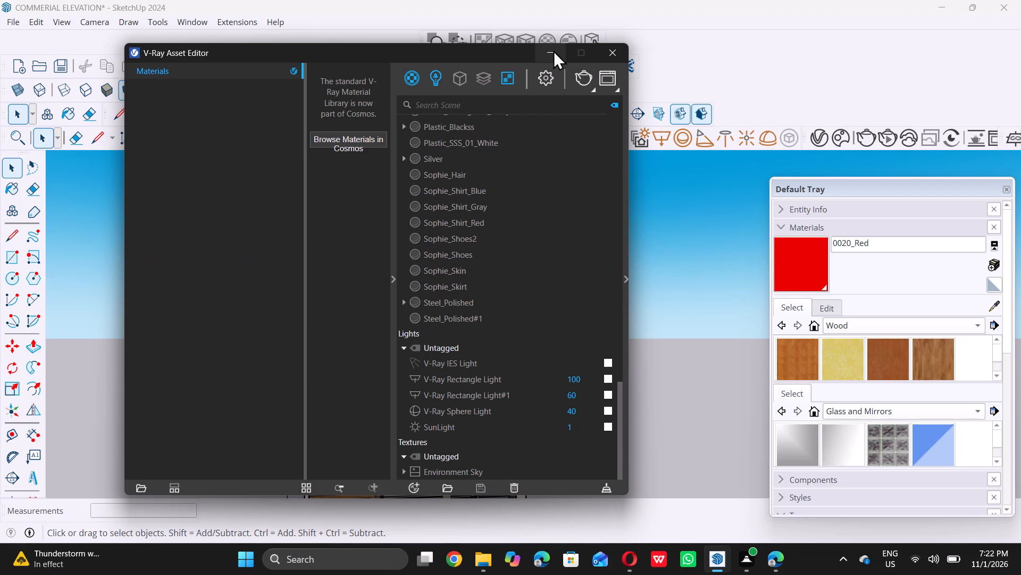
{"action": "left_click", "coordinate": [552, 50]}
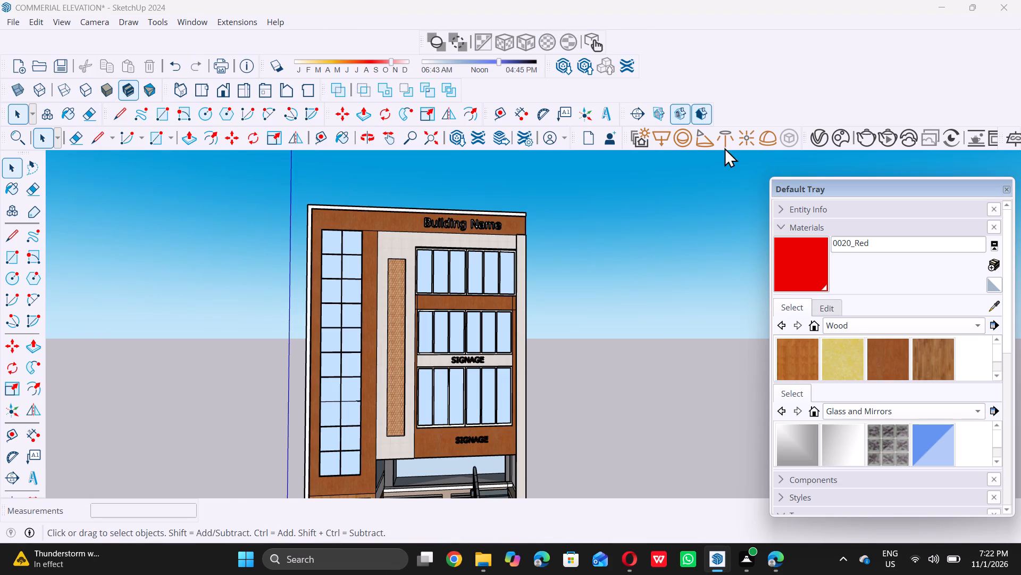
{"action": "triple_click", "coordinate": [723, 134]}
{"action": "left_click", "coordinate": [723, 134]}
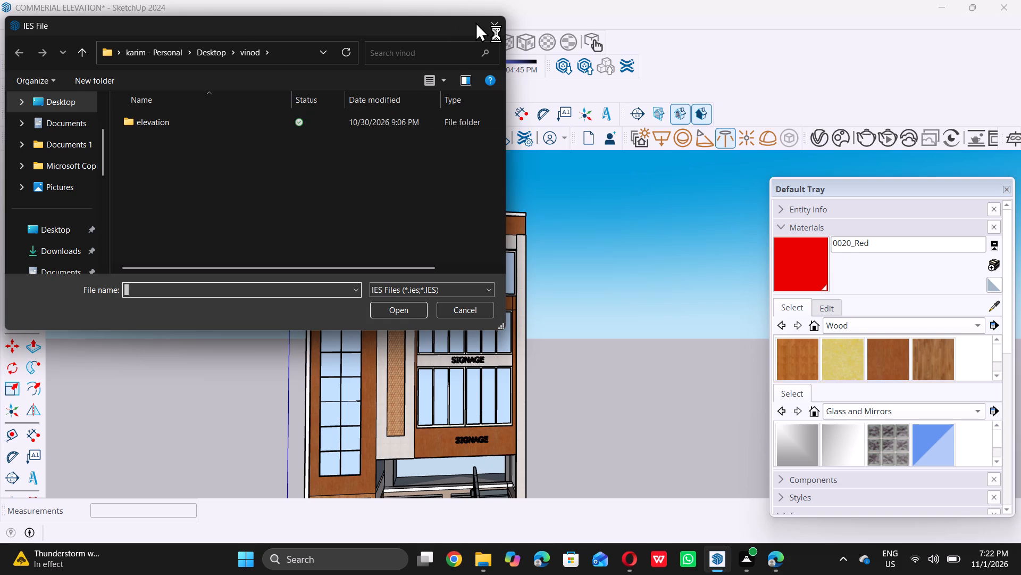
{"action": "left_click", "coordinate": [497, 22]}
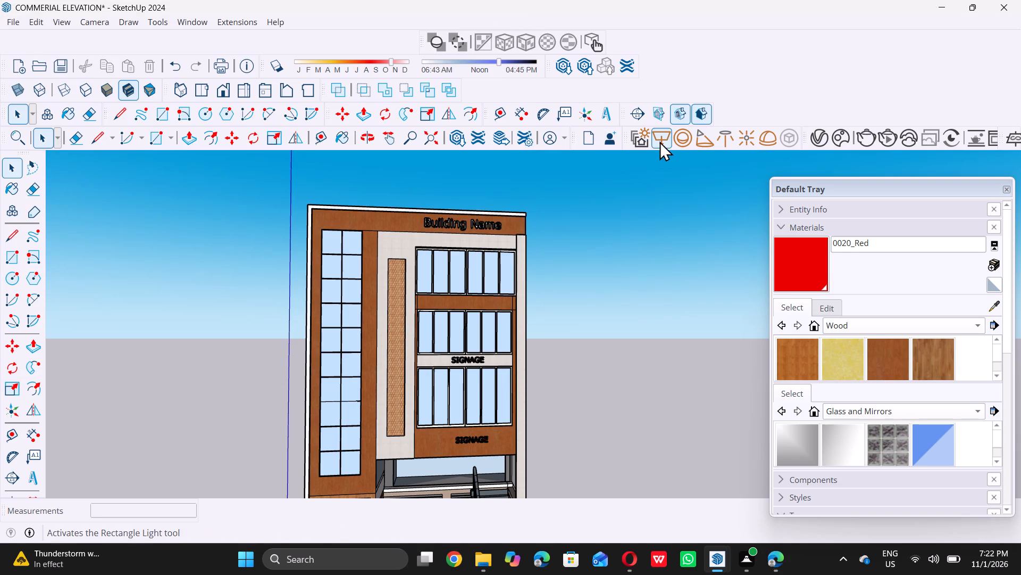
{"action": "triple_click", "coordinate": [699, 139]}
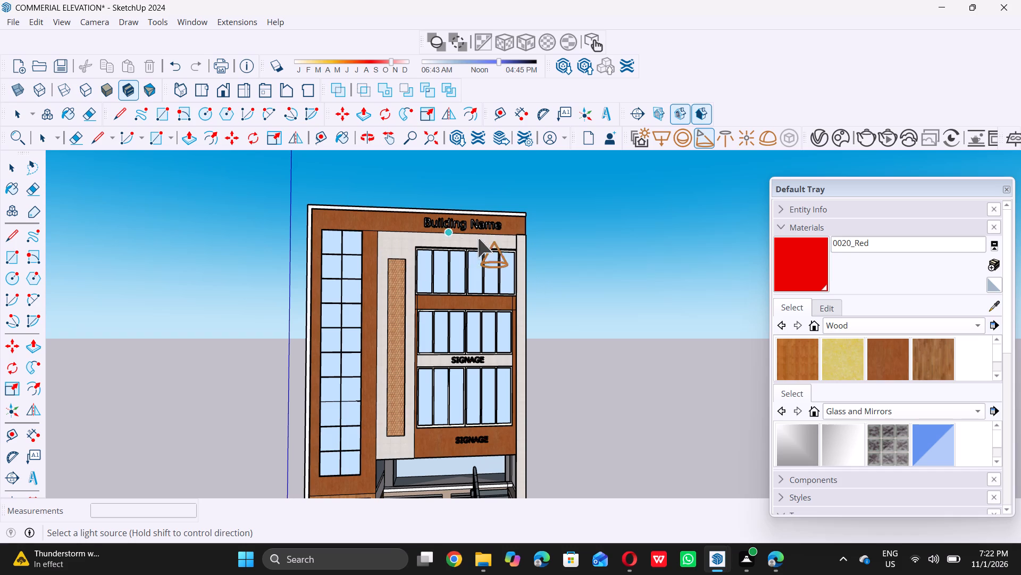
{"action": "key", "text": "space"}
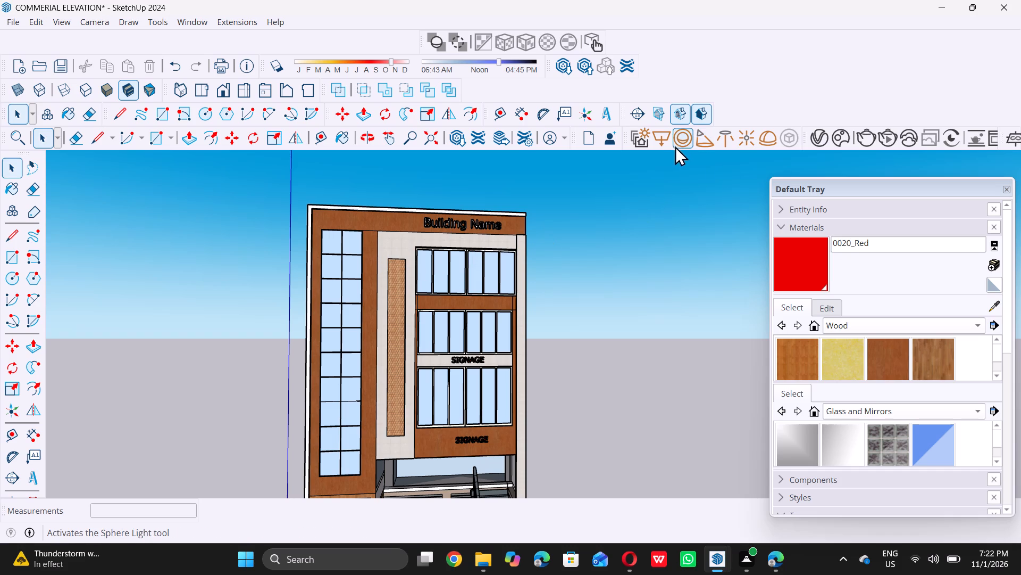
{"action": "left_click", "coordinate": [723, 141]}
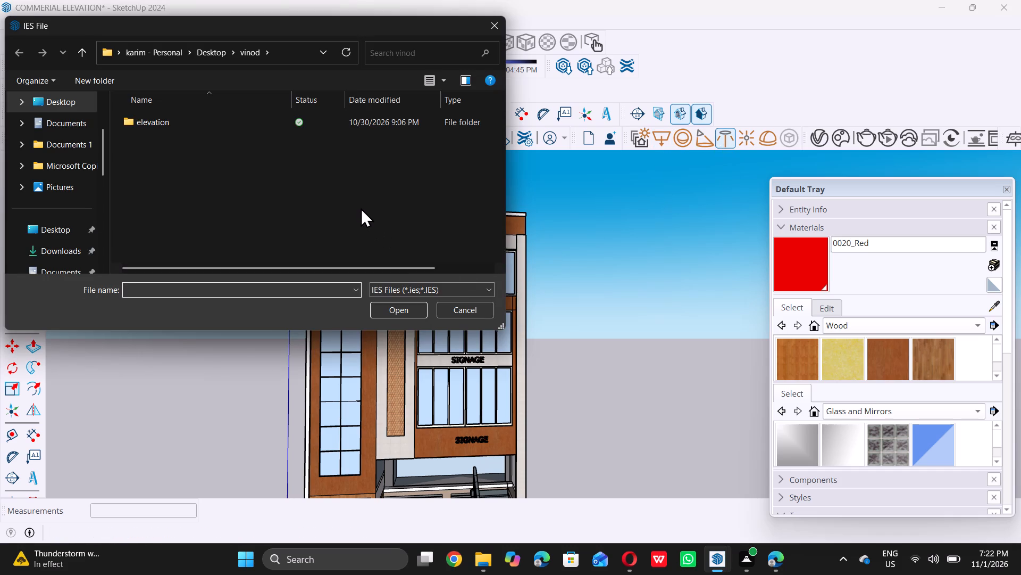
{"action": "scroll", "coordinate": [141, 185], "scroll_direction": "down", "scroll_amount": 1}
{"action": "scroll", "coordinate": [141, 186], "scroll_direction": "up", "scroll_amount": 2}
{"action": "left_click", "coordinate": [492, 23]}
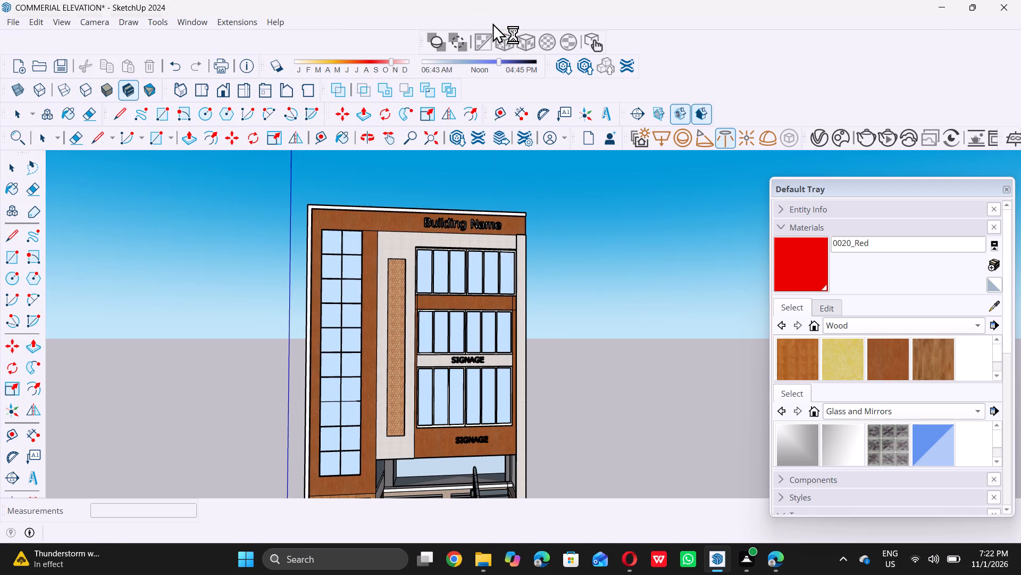
Place a V-Ray Omni Light on the light tiled wall just above the tall shingle-patterned panel.
{"action": "double_click", "coordinate": [743, 139]}
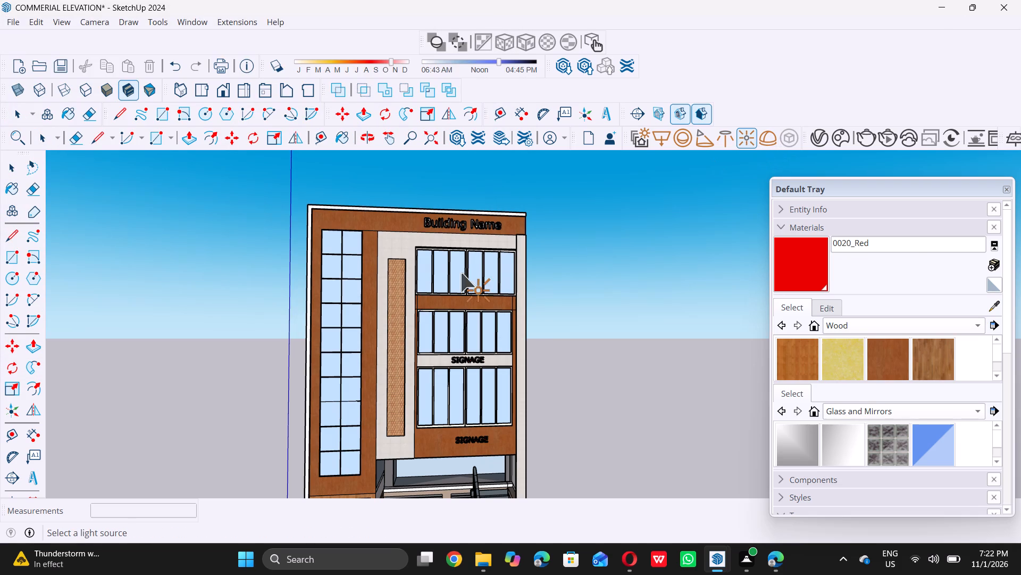
{"action": "scroll", "coordinate": [392, 248], "scroll_direction": "up", "scroll_amount": 9}
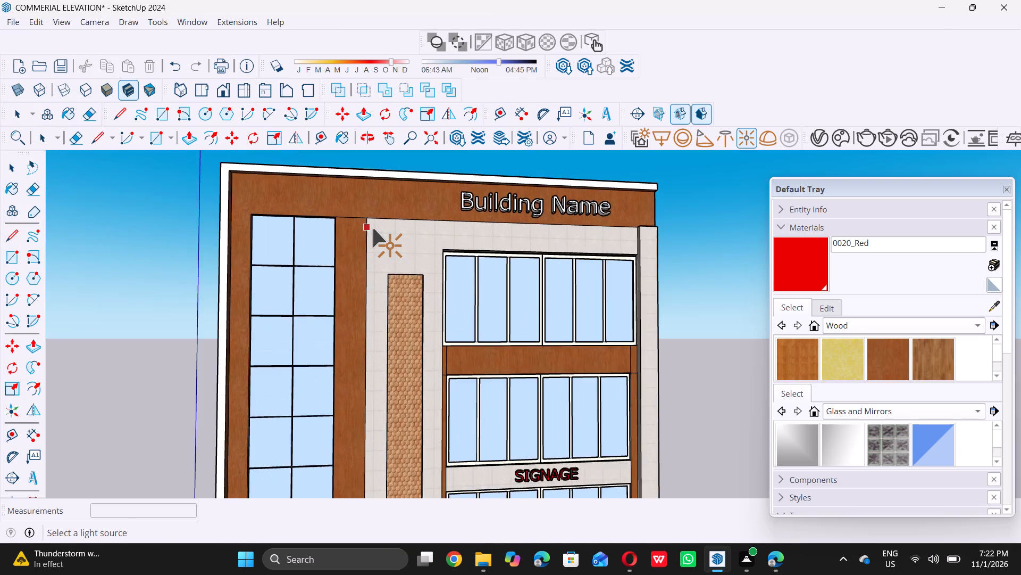
{"action": "scroll", "coordinate": [375, 228], "scroll_direction": "up", "scroll_amount": 12}
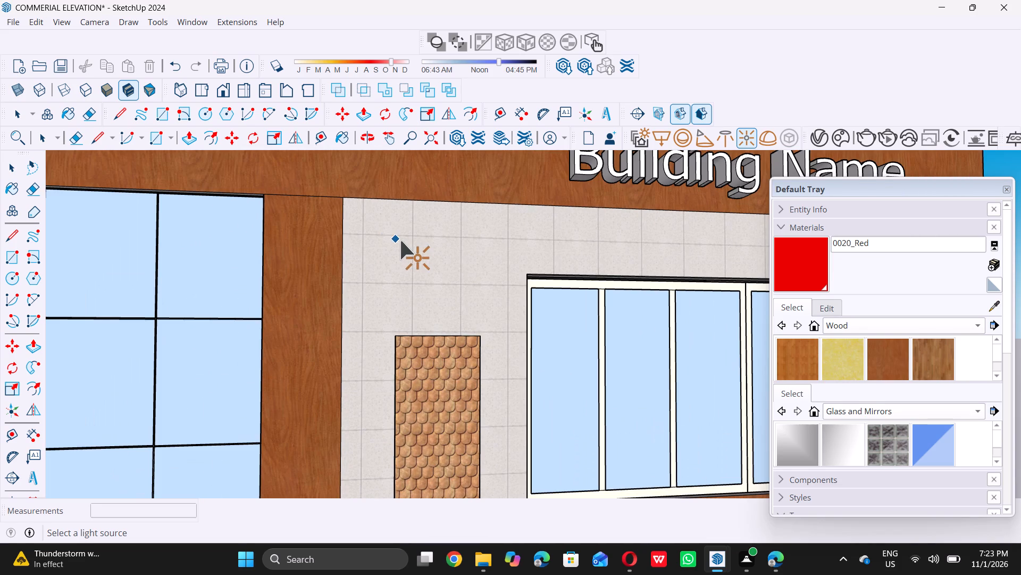
{"action": "double_click", "coordinate": [412, 244]}
Minimize the ChaosUnifiedLogin terminal window to get back to the building model.
{"action": "scroll", "coordinate": [306, 239], "scroll_direction": "down", "scroll_amount": 10}
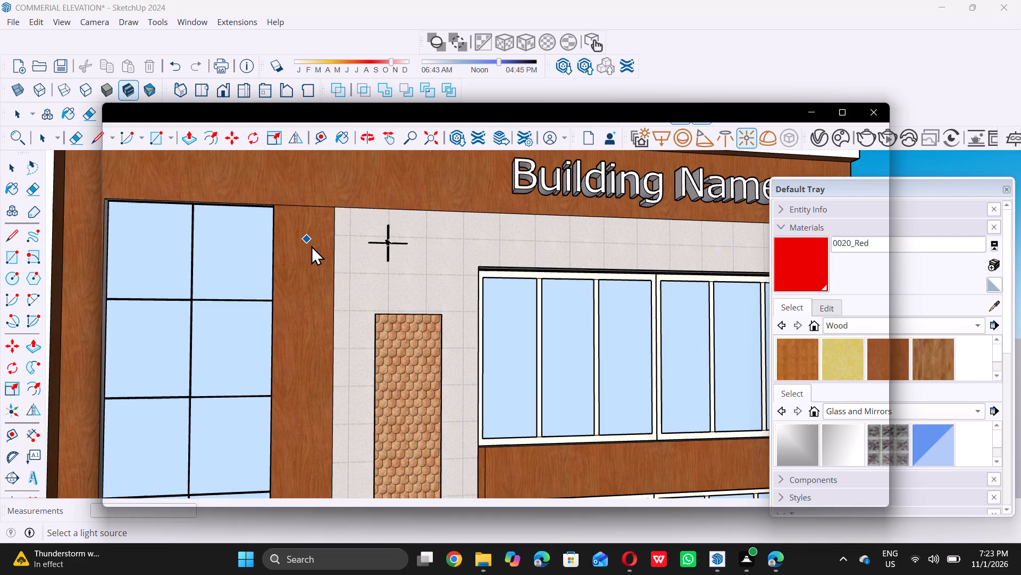
{"action": "scroll", "coordinate": [313, 246], "scroll_direction": "down", "scroll_amount": 1}
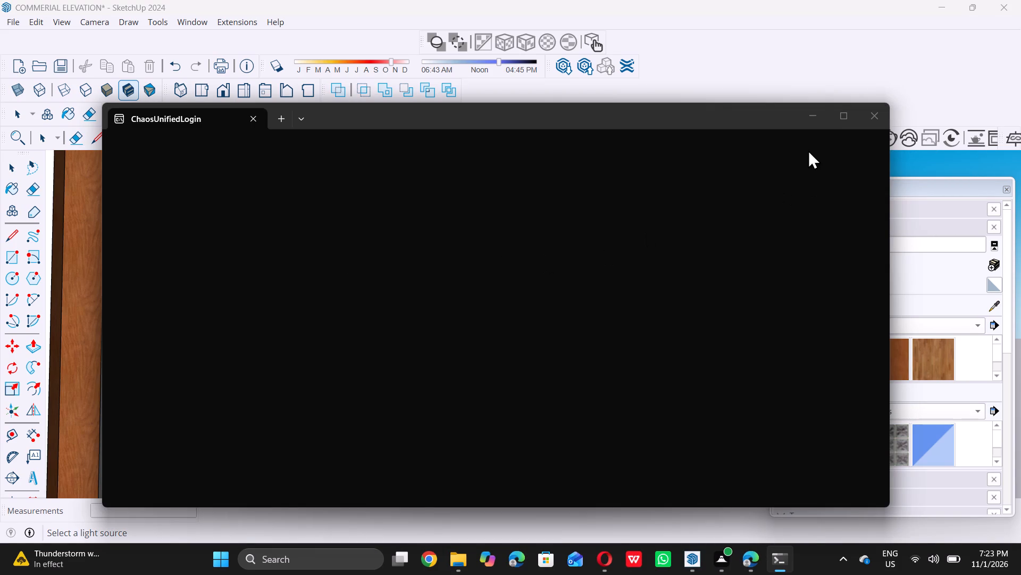
{"action": "left_click", "coordinate": [817, 116]}
Examine the front facade around the placed omni light, the tall window strip and the wood column beside it.
{"action": "scroll", "coordinate": [348, 322], "scroll_direction": "down", "scroll_amount": 3}
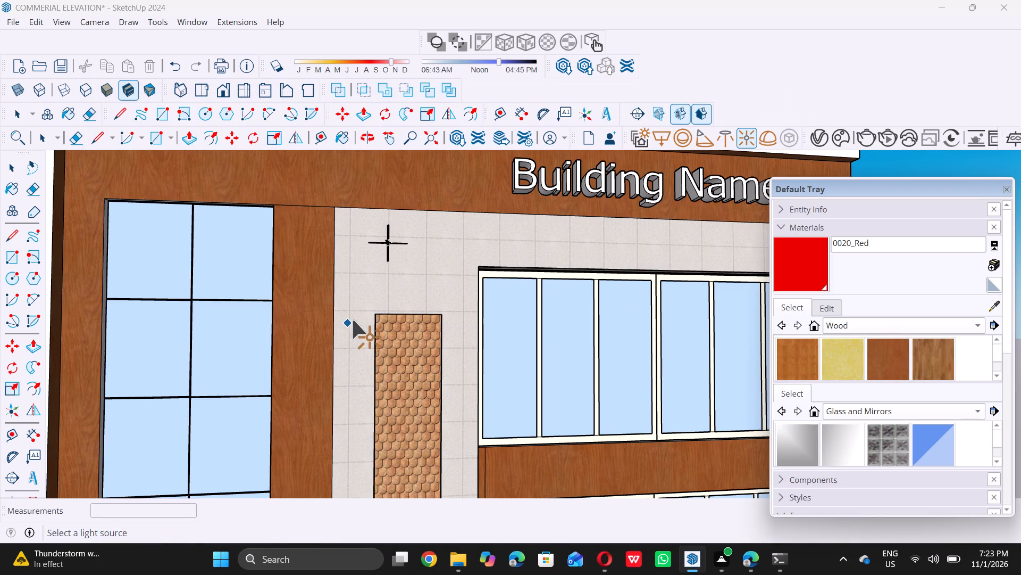
{"action": "scroll", "coordinate": [352, 319], "scroll_direction": "down", "scroll_amount": 11}
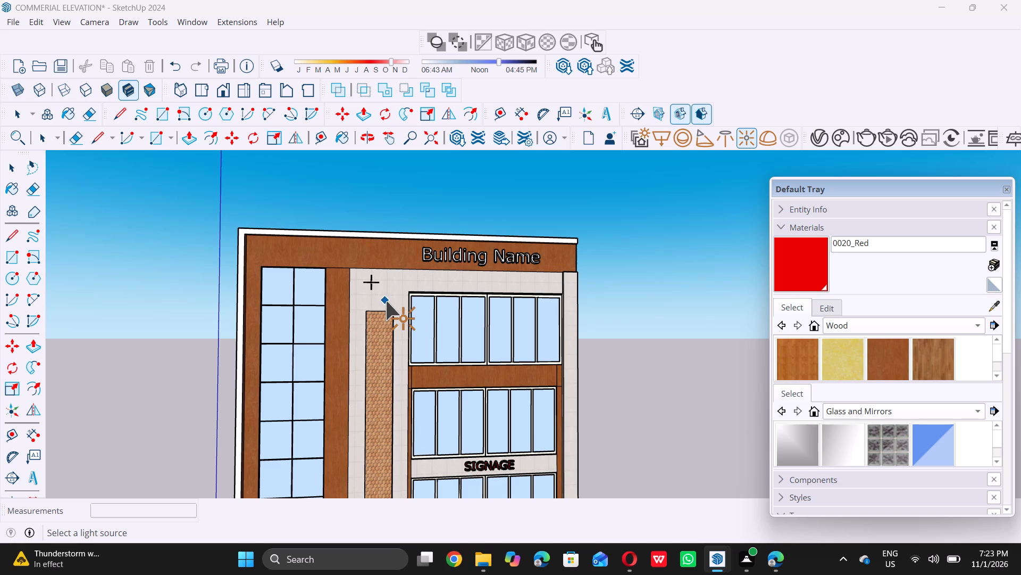
{"action": "scroll", "coordinate": [386, 284], "scroll_direction": "down", "scroll_amount": 9}
{"action": "scroll", "coordinate": [396, 239], "scroll_direction": "down", "scroll_amount": 2}
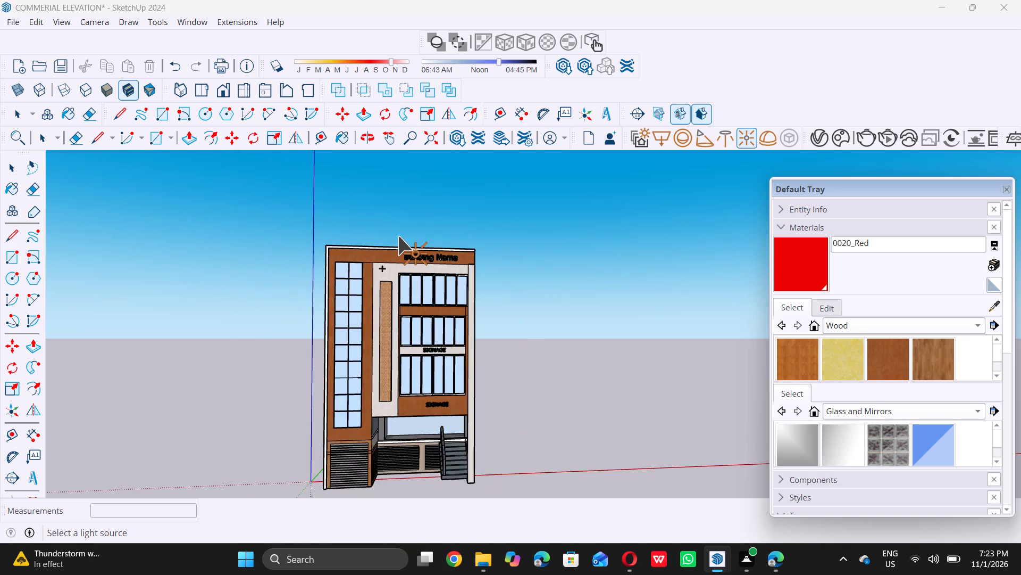
{"action": "scroll", "coordinate": [364, 335], "scroll_direction": "up", "scroll_amount": 4}
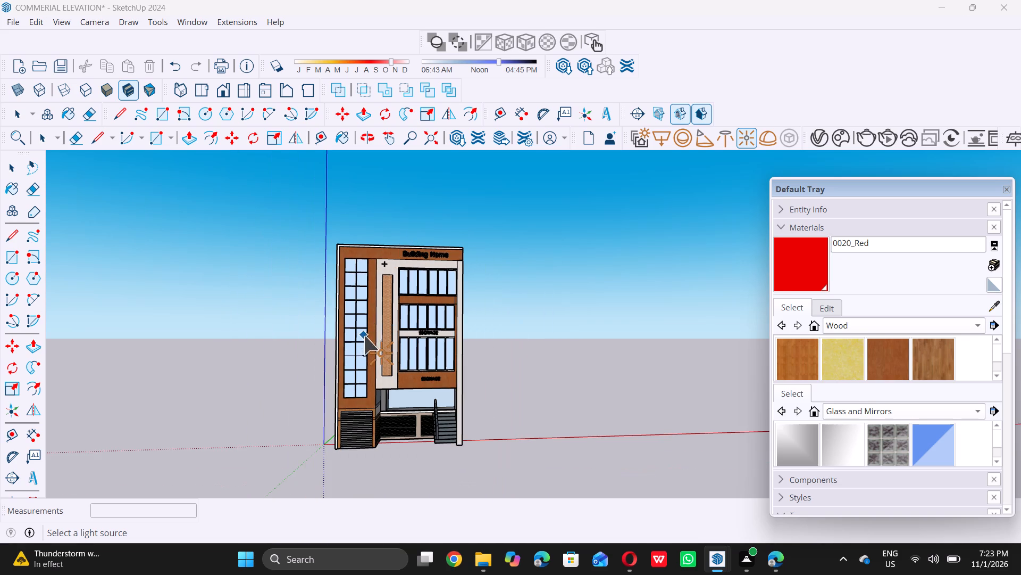
{"action": "scroll", "coordinate": [367, 324], "scroll_direction": "up", "scroll_amount": 16}
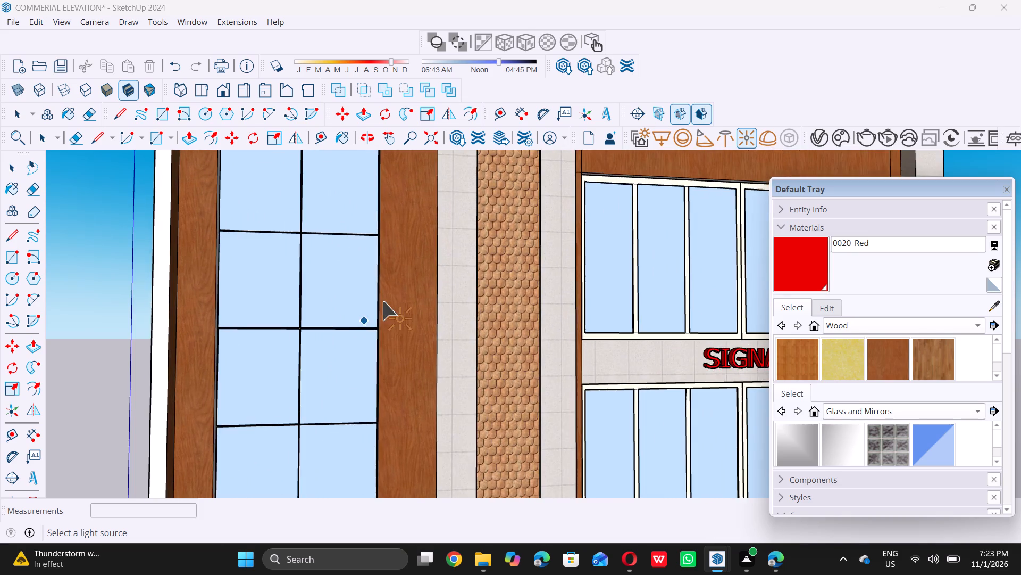
{"action": "scroll", "coordinate": [382, 301], "scroll_direction": "down", "scroll_amount": 4}
{"action": "scroll", "coordinate": [390, 290], "scroll_direction": "up", "scroll_amount": 5}
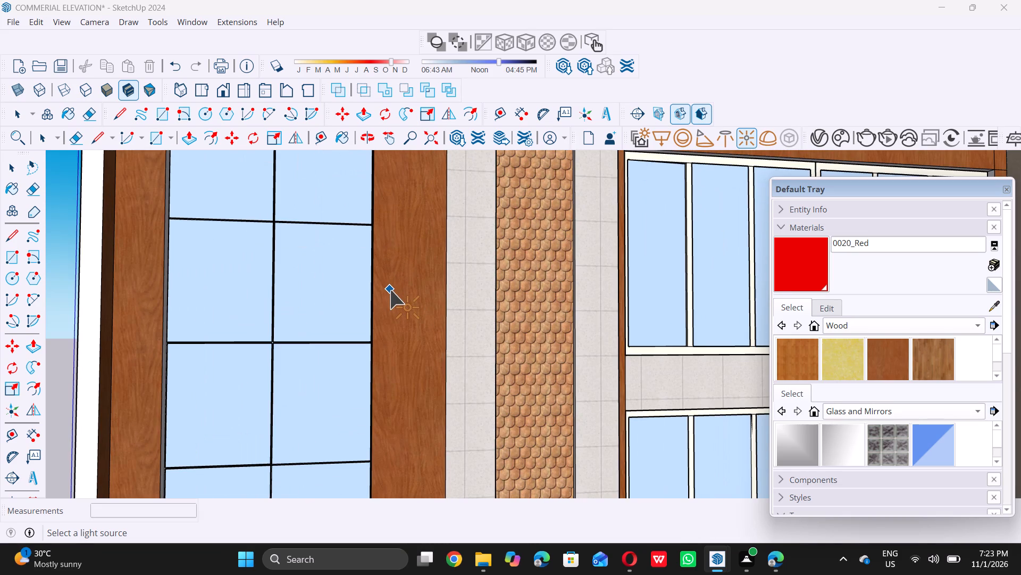
{"action": "scroll", "coordinate": [390, 290], "scroll_direction": "down", "scroll_amount": 13}
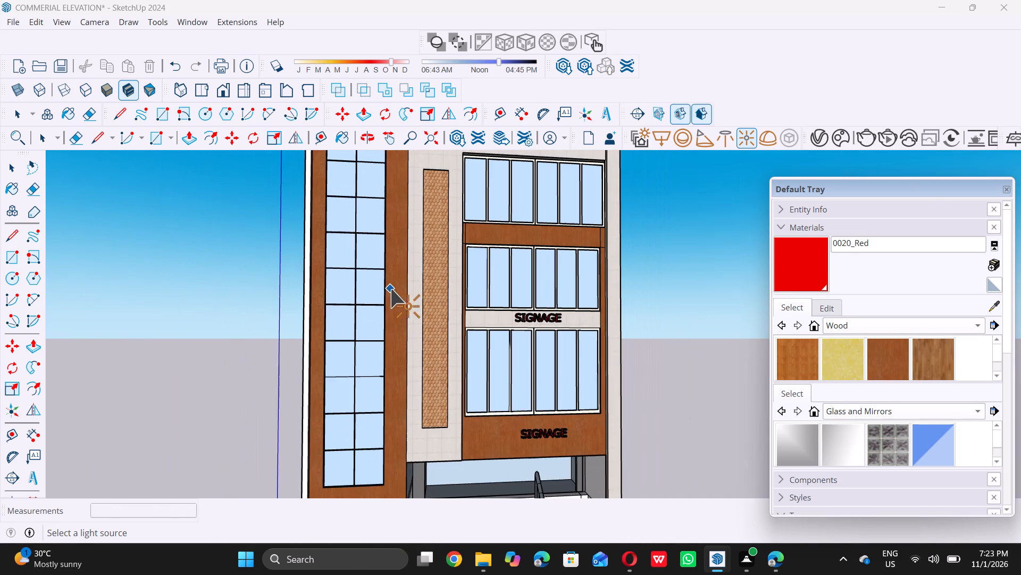
Place V-Ray Omni Lights at two heights, upper and lower, on the wood column between the tall window strip and the shingle-patterned panel.
{"action": "double_click", "coordinate": [398, 212]}
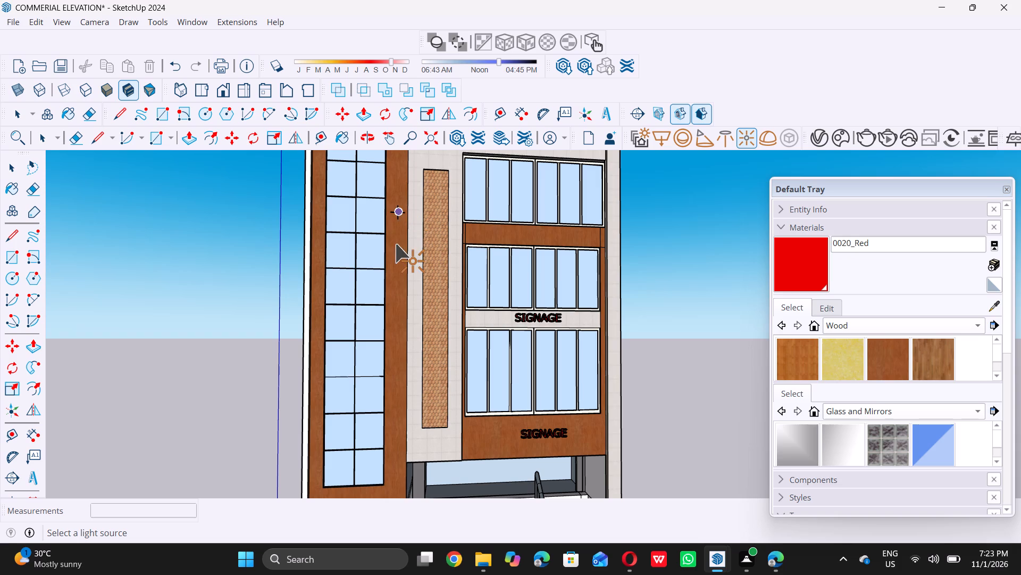
{"action": "double_click", "coordinate": [399, 371]}
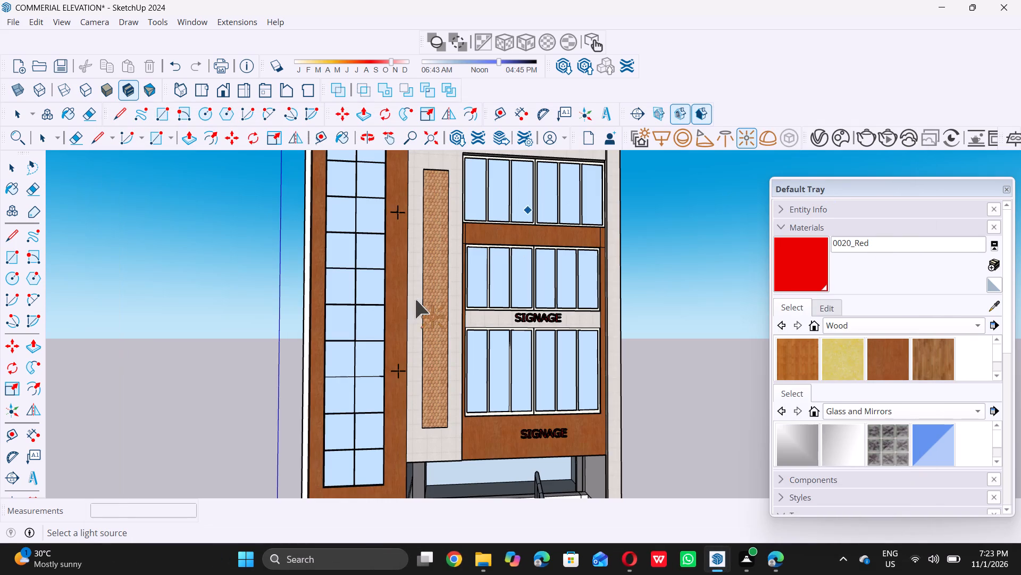
Place an Omni Light on the underside of the facade's top frame, above the tall window strip near the outer corner.
{"action": "scroll", "coordinate": [414, 301], "scroll_direction": "down", "scroll_amount": 9}
{"action": "scroll", "coordinate": [394, 240], "scroll_direction": "up", "scroll_amount": 8}
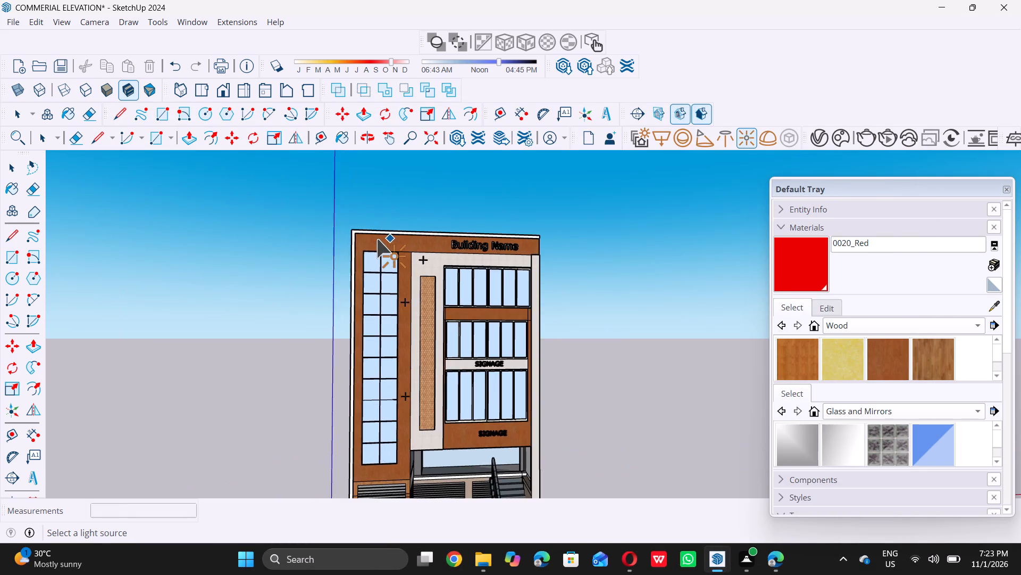
{"action": "scroll", "coordinate": [376, 239], "scroll_direction": "up", "scroll_amount": 4}
{"action": "middle_click_drag", "start_coordinate": [386, 272], "coordinate": [397, 248]}
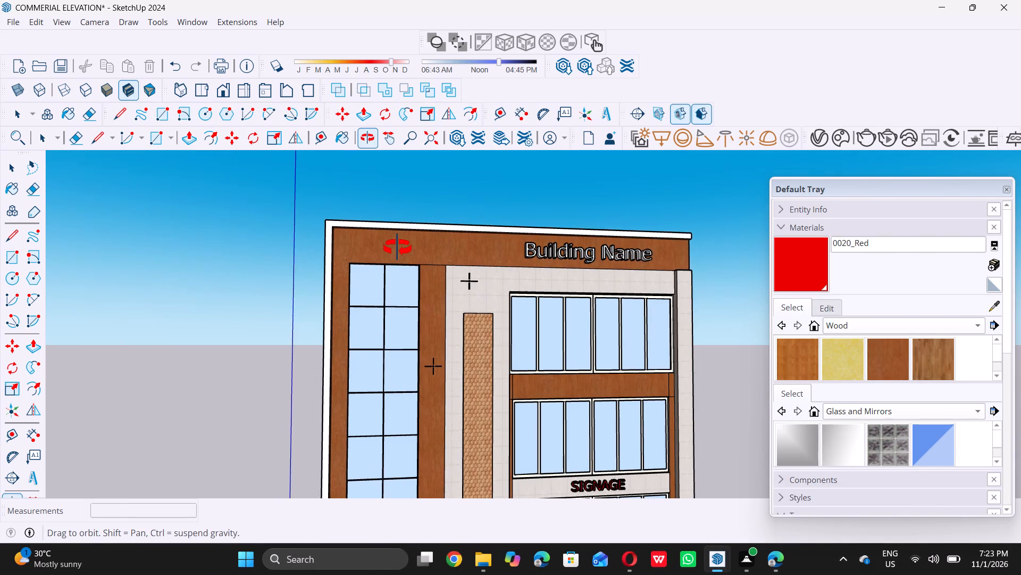
{"action": "middle_click_drag", "start_coordinate": [397, 248], "coordinate": [400, 194]}
{"action": "middle_click", "coordinate": [400, 193]}
{"action": "scroll", "coordinate": [405, 241], "scroll_direction": "up", "scroll_amount": 6}
{"action": "scroll", "coordinate": [356, 206], "scroll_direction": "up", "scroll_amount": 5}
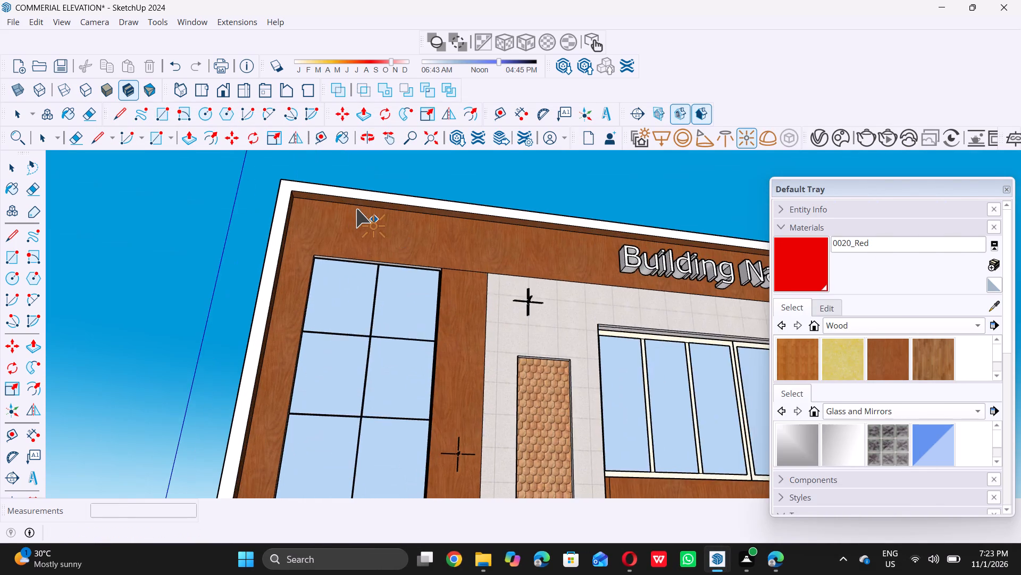
{"action": "scroll", "coordinate": [358, 211], "scroll_direction": "up", "scroll_amount": 10}
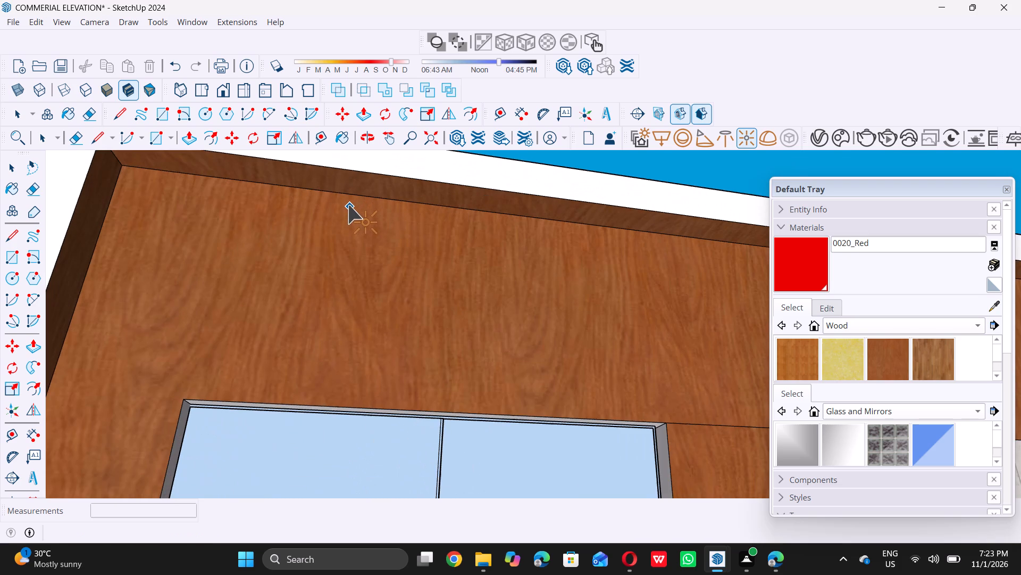
{"action": "scroll", "coordinate": [350, 195], "scroll_direction": "up", "scroll_amount": 5}
{"action": "left_click", "coordinate": [363, 180]}
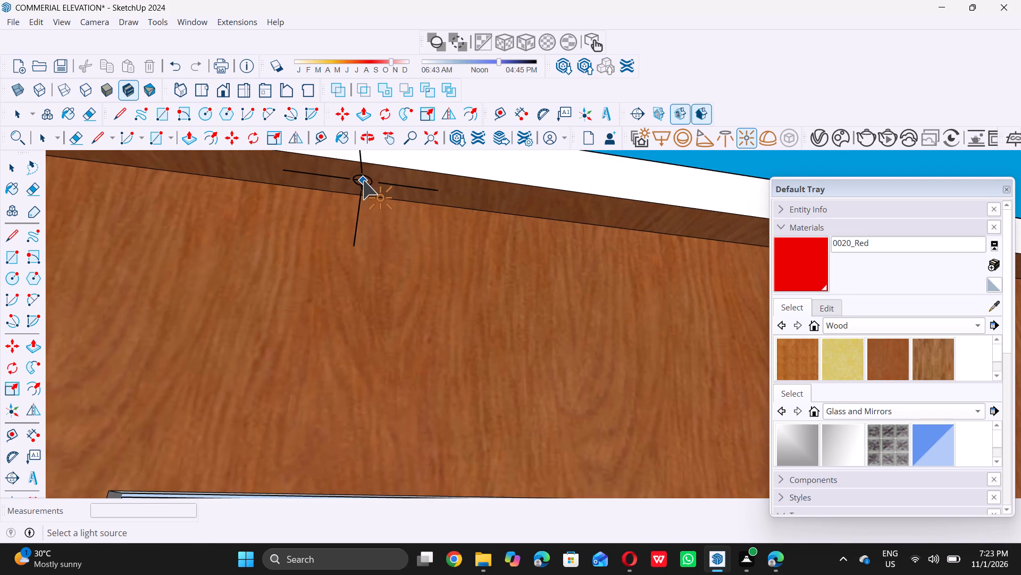
Place another Omni Light on the top frame's underside, above the wood column beside the tall window strip.
{"action": "scroll", "coordinate": [343, 226], "scroll_direction": "down", "scroll_amount": 15}
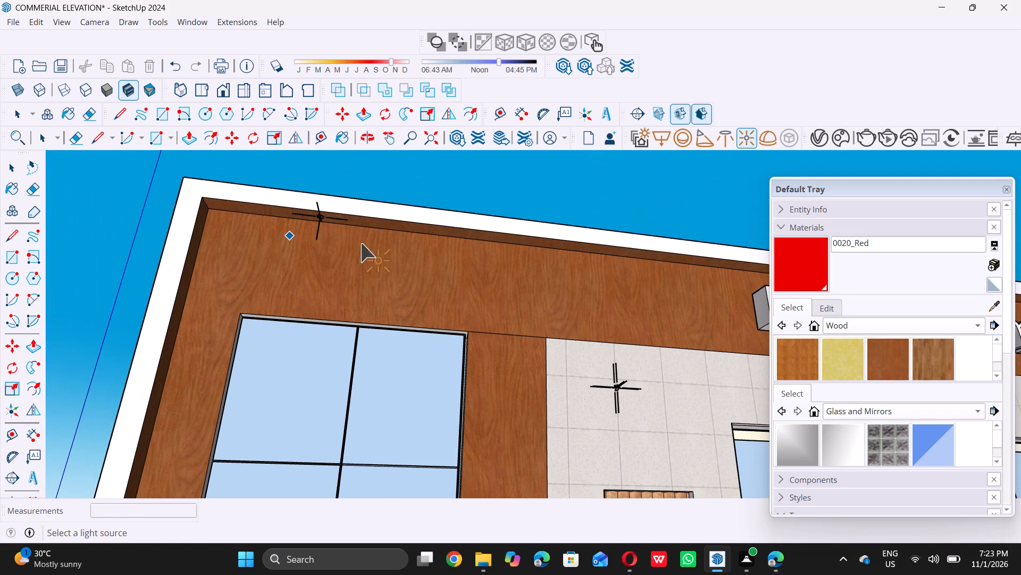
{"action": "scroll", "coordinate": [557, 228], "scroll_direction": "up", "scroll_amount": 5}
{"action": "scroll", "coordinate": [492, 239], "scroll_direction": "up", "scroll_amount": 9}
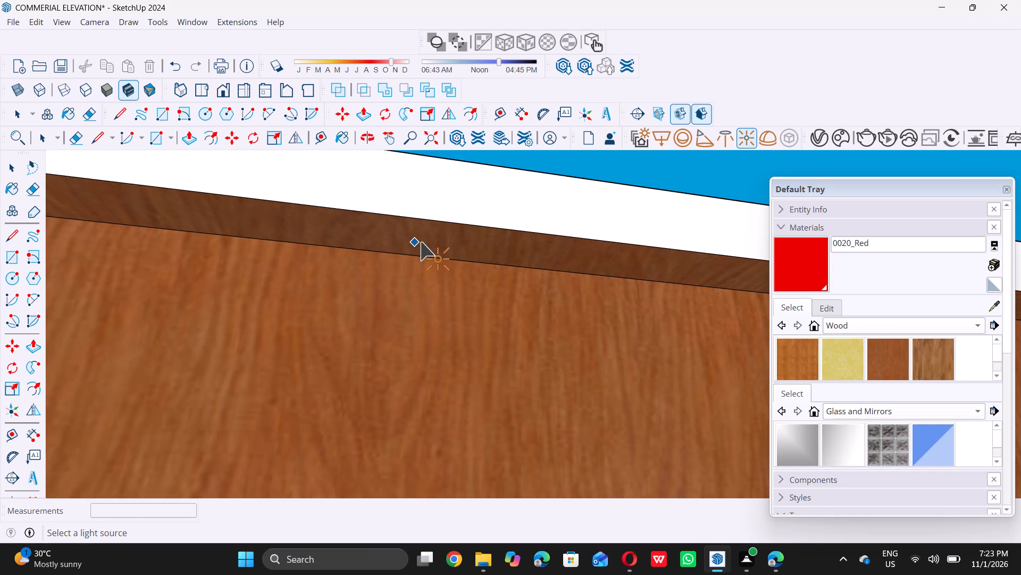
{"action": "double_click", "coordinate": [426, 239]}
Place a third Omni Light along the top frame's underside, just before the Building Name lettering.
{"action": "scroll", "coordinate": [421, 245], "scroll_direction": "down", "scroll_amount": 5}
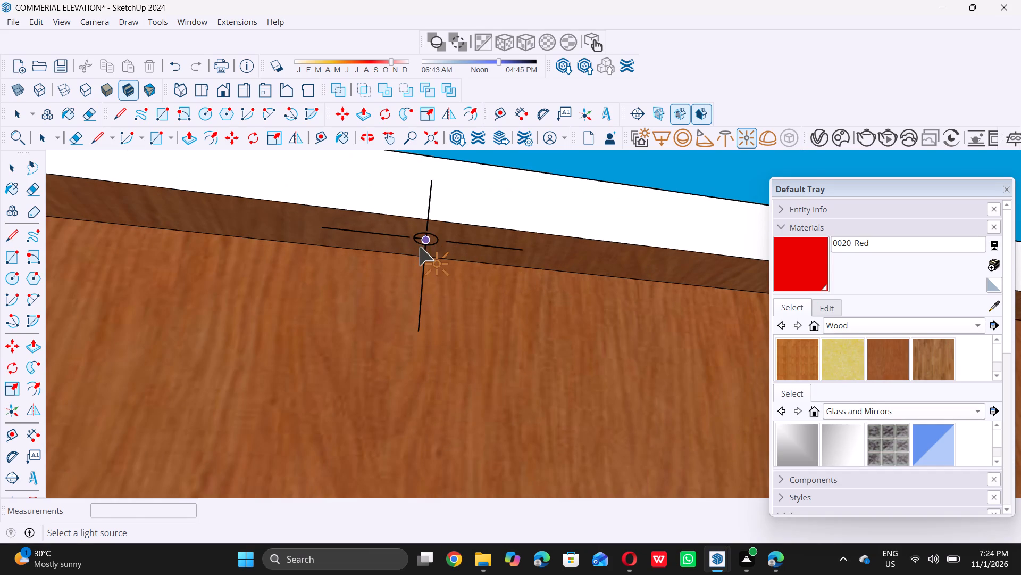
{"action": "scroll", "coordinate": [419, 246], "scroll_direction": "down", "scroll_amount": 18}
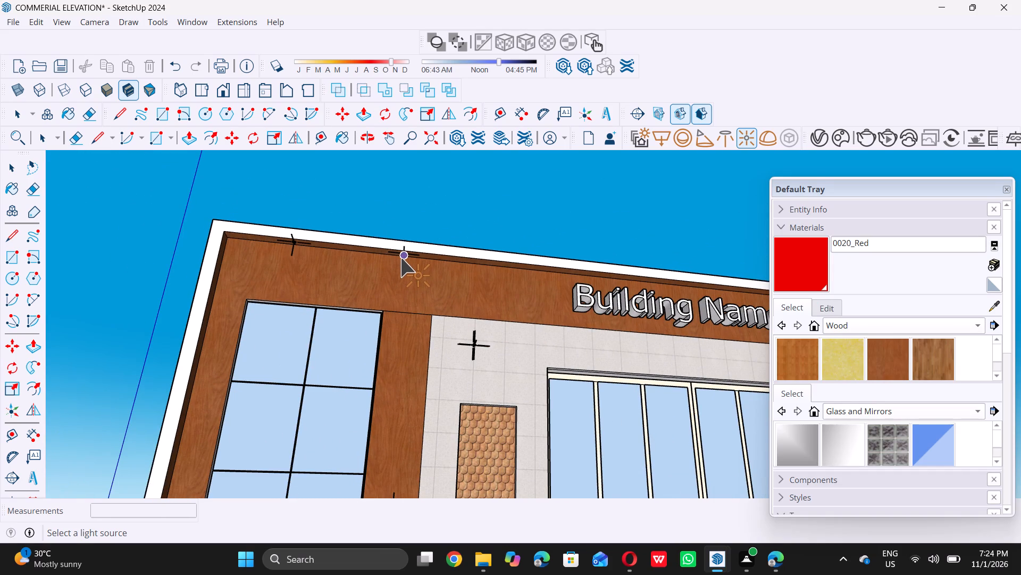
{"action": "scroll", "coordinate": [521, 270], "scroll_direction": "down", "scroll_amount": 1}
{"action": "scroll", "coordinate": [521, 270], "scroll_direction": "up", "scroll_amount": 5}
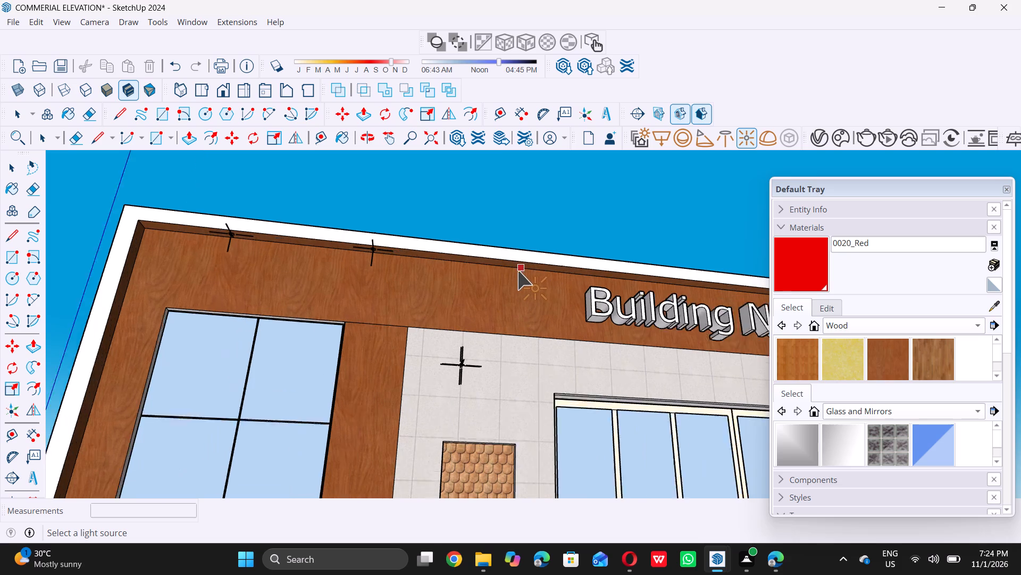
{"action": "scroll", "coordinate": [512, 270], "scroll_direction": "up", "scroll_amount": 15}
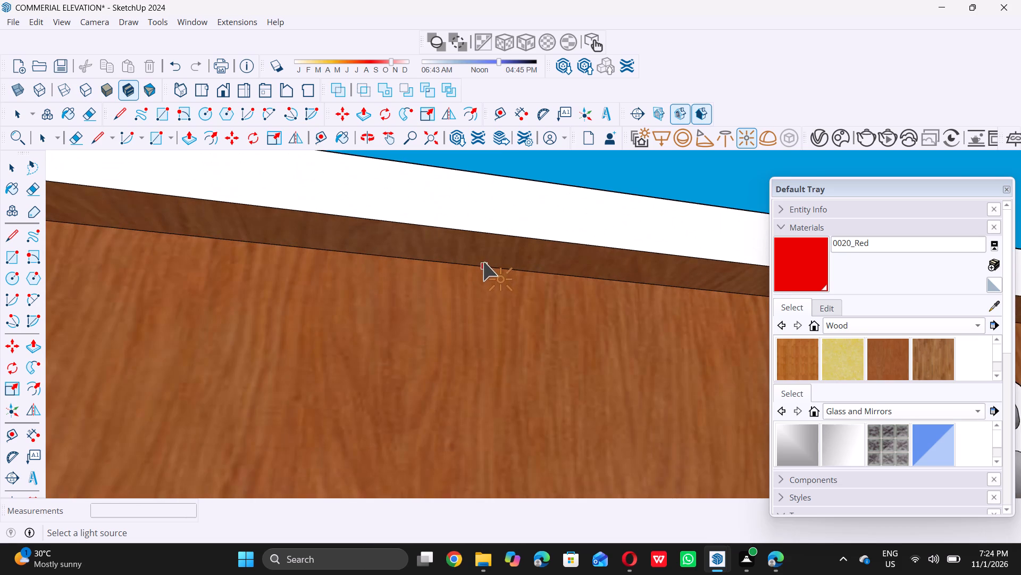
{"action": "left_click", "coordinate": [484, 253]}
{"action": "scroll", "coordinate": [482, 254], "scroll_direction": "down", "scroll_amount": 4}
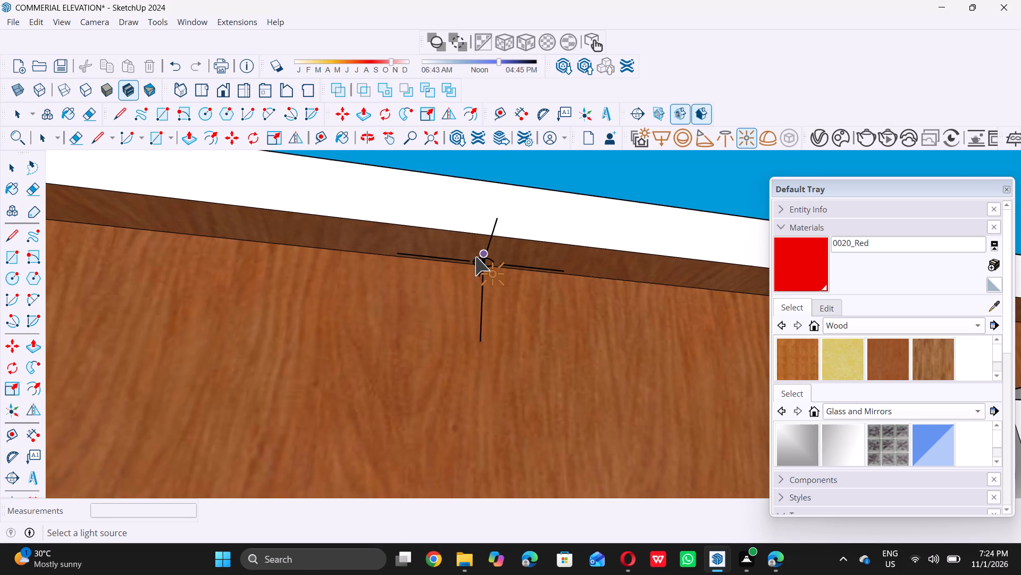
{"action": "scroll", "coordinate": [440, 313], "scroll_direction": "down", "scroll_amount": 4}
Close the RLRunUtility.exe system error message.
{"action": "left_click", "coordinate": [643, 243]}
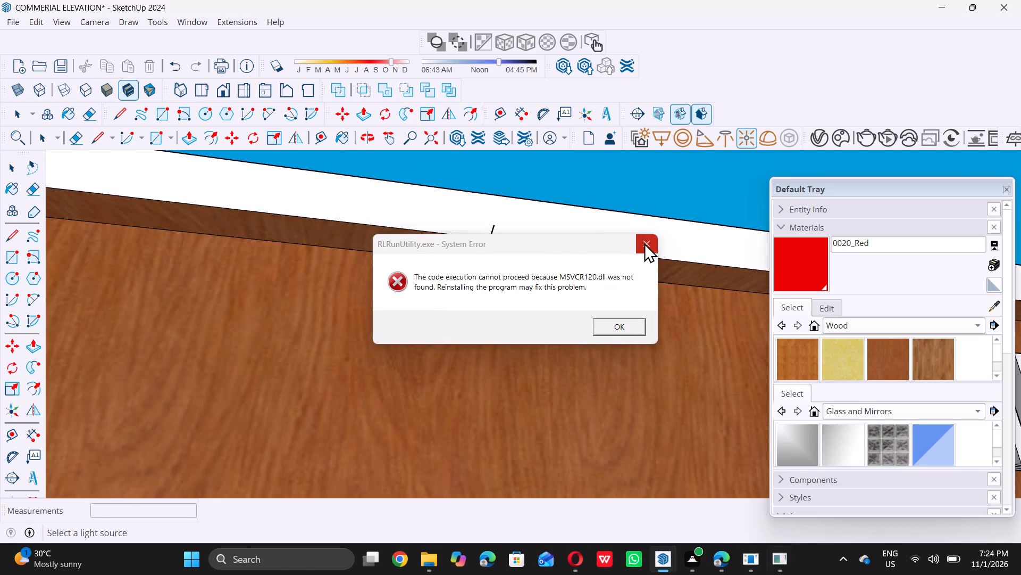
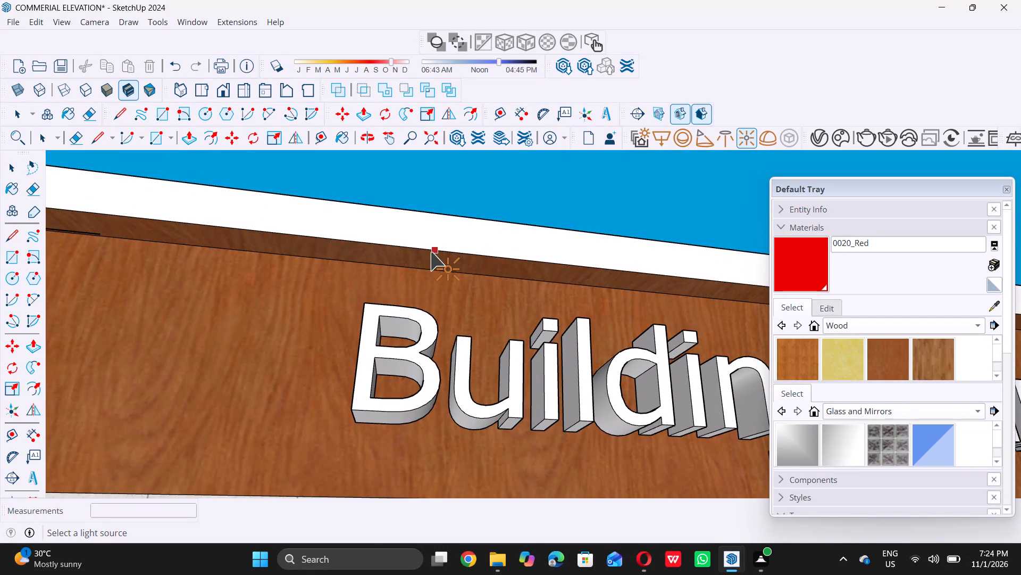
Place two Omni Lights along the top frame's underside, above the beginning and end of the word Building in the lettering.
{"action": "scroll", "coordinate": [433, 259], "scroll_direction": "up", "scroll_amount": 9}
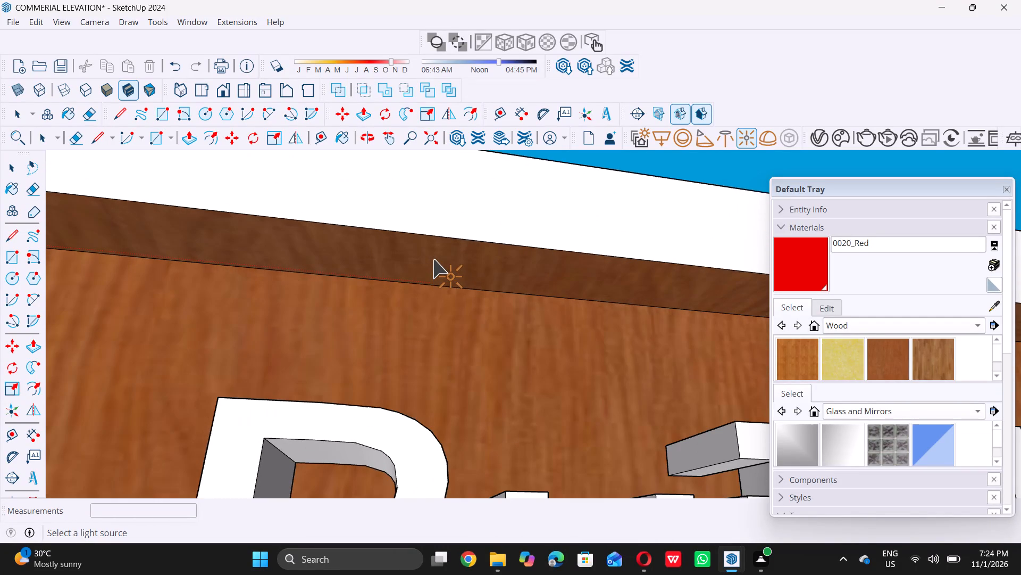
{"action": "double_click", "coordinate": [433, 259]}
{"action": "scroll", "coordinate": [433, 259], "scroll_direction": "down", "scroll_amount": 9}
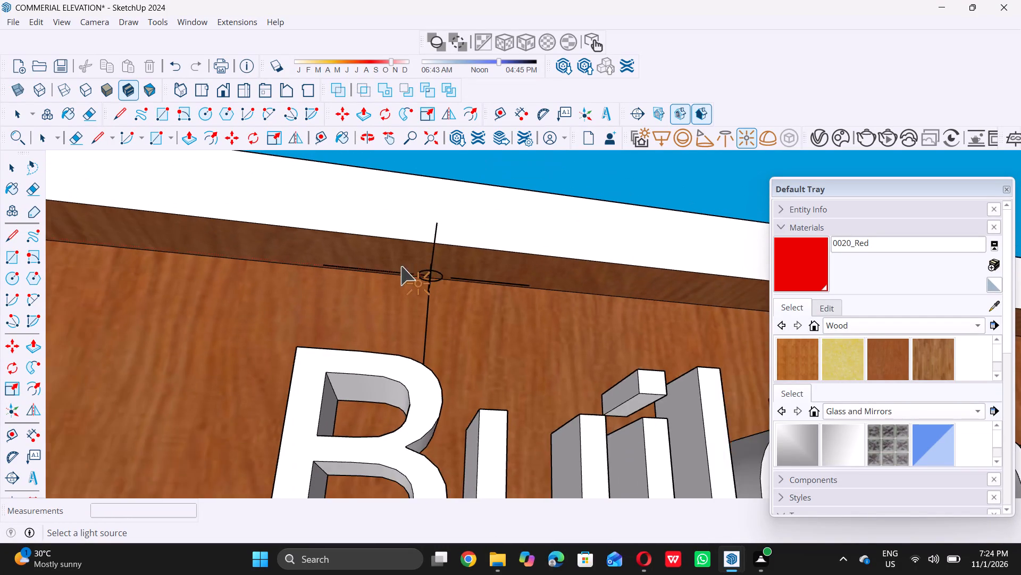
{"action": "scroll", "coordinate": [400, 266], "scroll_direction": "down", "scroll_amount": 18}
{"action": "scroll", "coordinate": [516, 270], "scroll_direction": "up", "scroll_amount": 5}
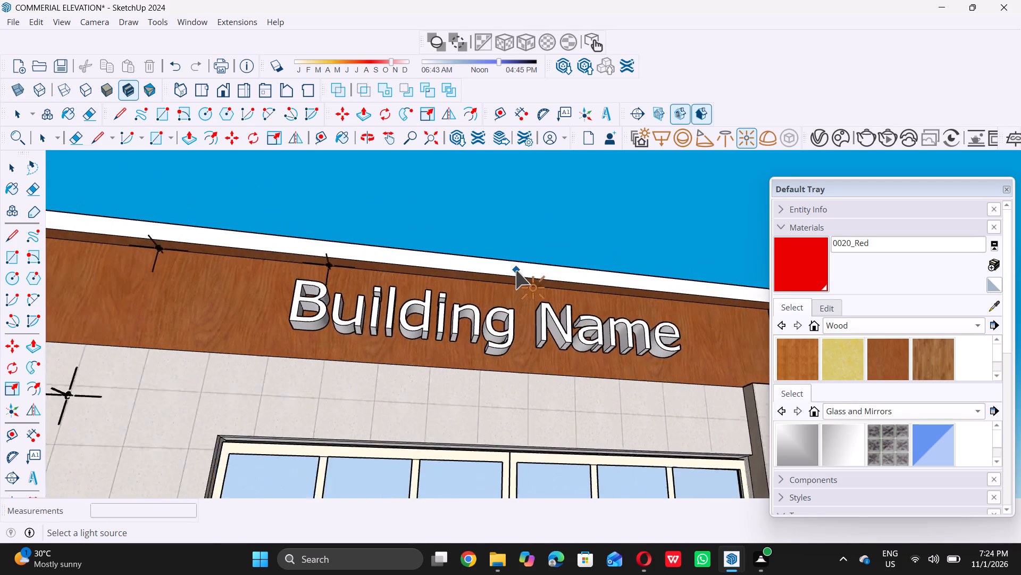
{"action": "scroll", "coordinate": [515, 270], "scroll_direction": "up", "scroll_amount": 12}
{"action": "double_click", "coordinate": [462, 273]}
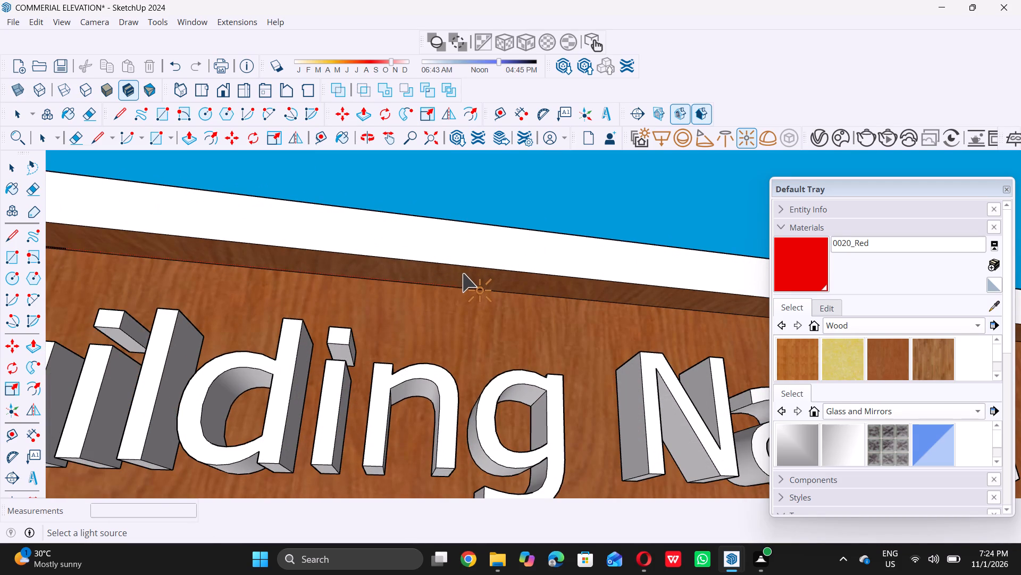
{"action": "scroll", "coordinate": [462, 273], "scroll_direction": "down", "scroll_amount": 20}
{"action": "scroll", "coordinate": [462, 273], "scroll_direction": "down", "scroll_amount": 3}
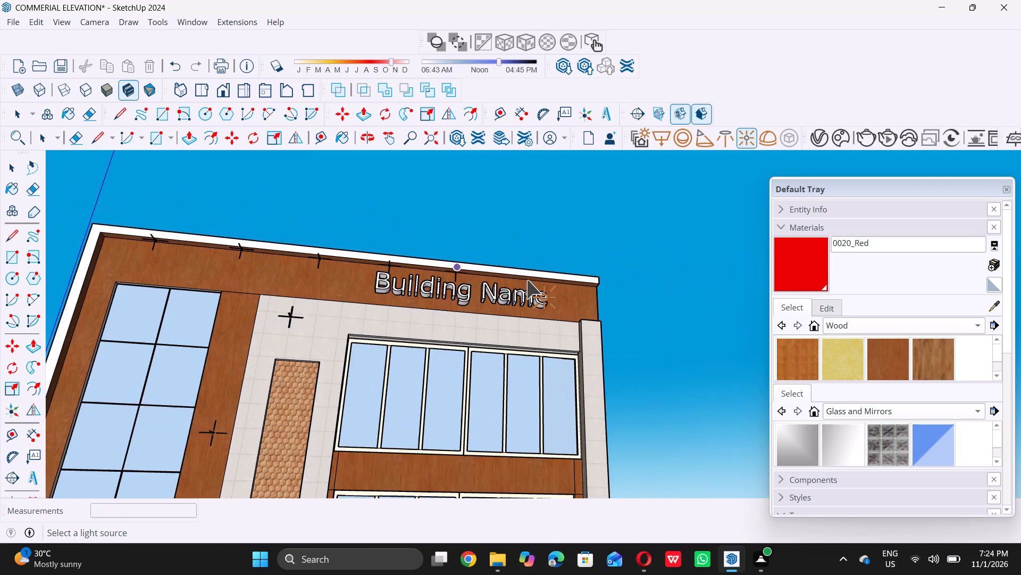
Place two more Omni Lights along the top frame's underside, one above the word Name and one near the frame's end past the lettering.
{"action": "scroll", "coordinate": [545, 289], "scroll_direction": "up", "scroll_amount": 10}
{"action": "scroll", "coordinate": [498, 269], "scroll_direction": "up", "scroll_amount": 13}
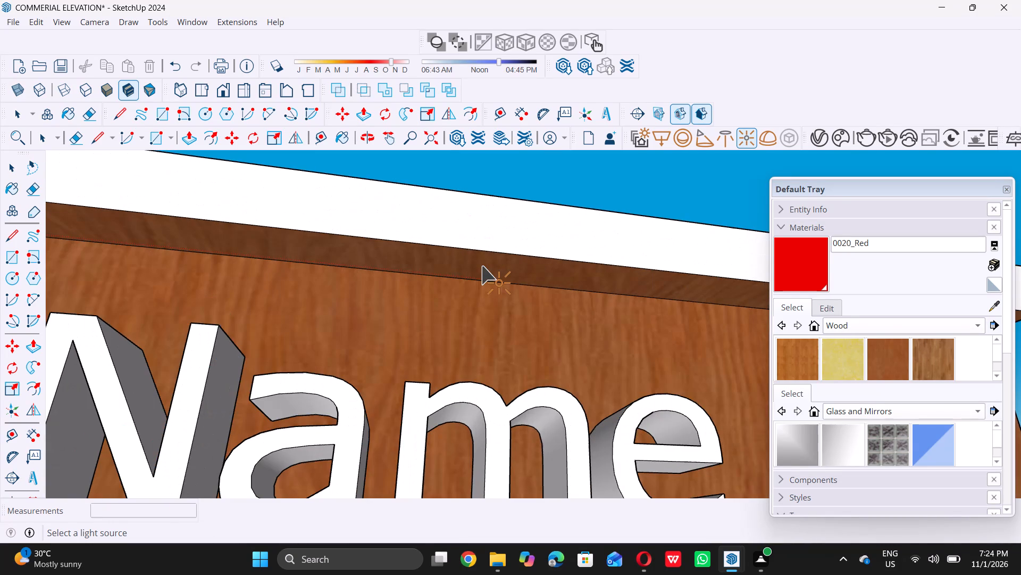
{"action": "double_click", "coordinate": [473, 263]}
{"action": "scroll", "coordinate": [473, 263], "scroll_direction": "down", "scroll_amount": 9}
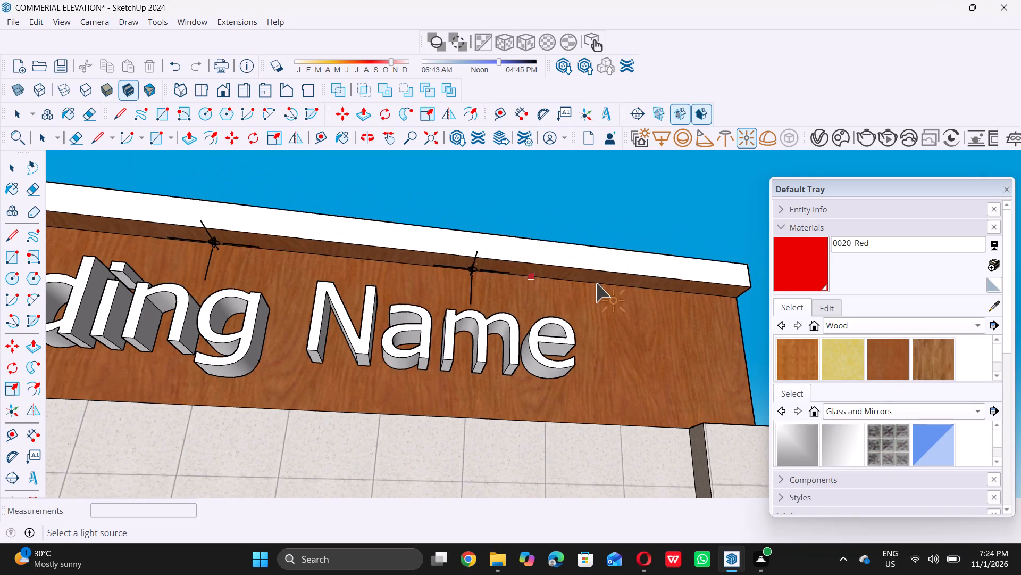
{"action": "scroll", "coordinate": [618, 277], "scroll_direction": "up", "scroll_amount": 9}
{"action": "double_click", "coordinate": [666, 292]}
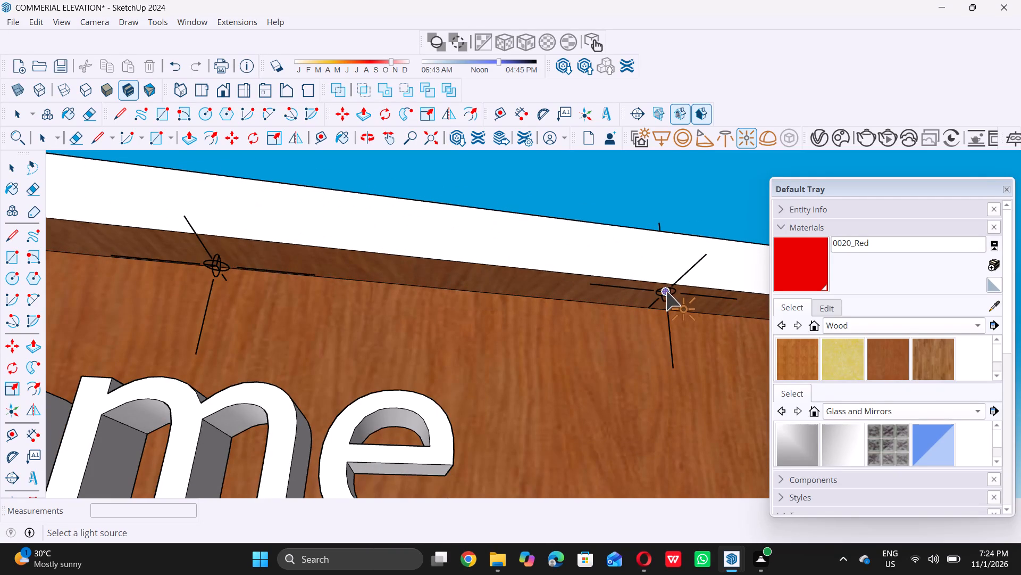
{"action": "key", "text": "space"}
{"action": "scroll", "coordinate": [645, 327], "scroll_direction": "down", "scroll_amount": 10}
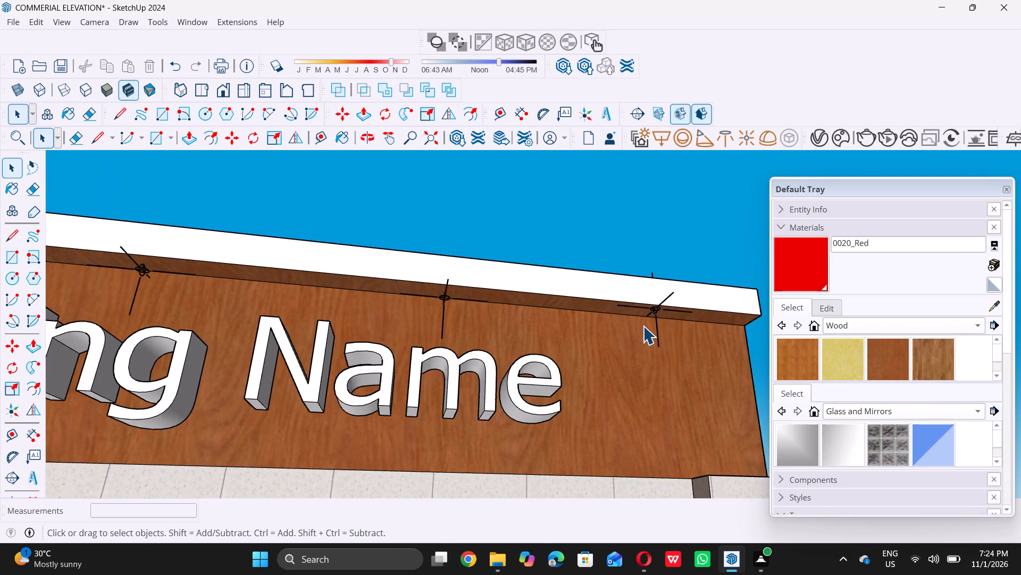
{"action": "scroll", "coordinate": [643, 325], "scroll_direction": "down", "scroll_amount": 4}
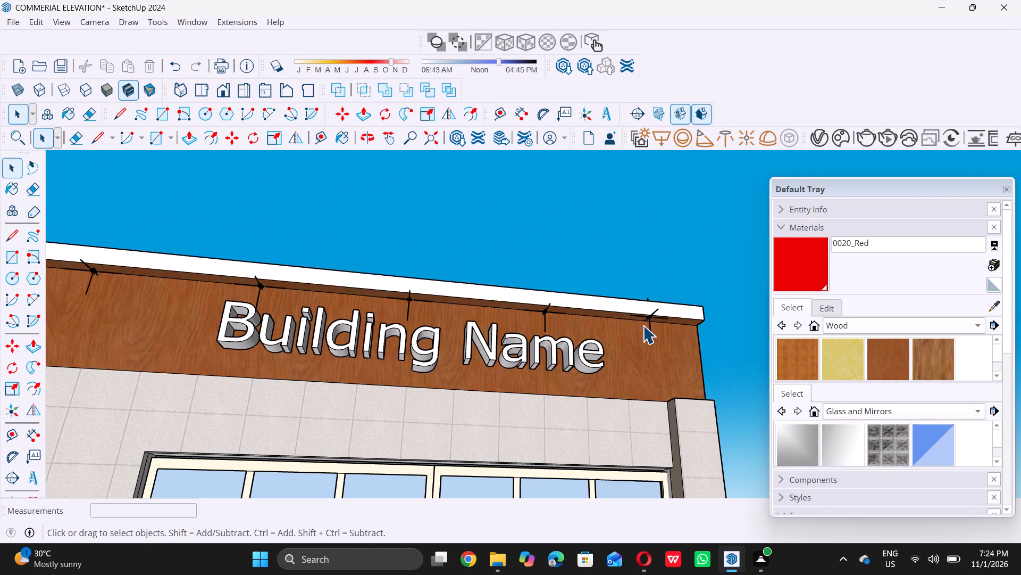
{"action": "scroll", "coordinate": [643, 325], "scroll_direction": "down", "scroll_amount": 11}
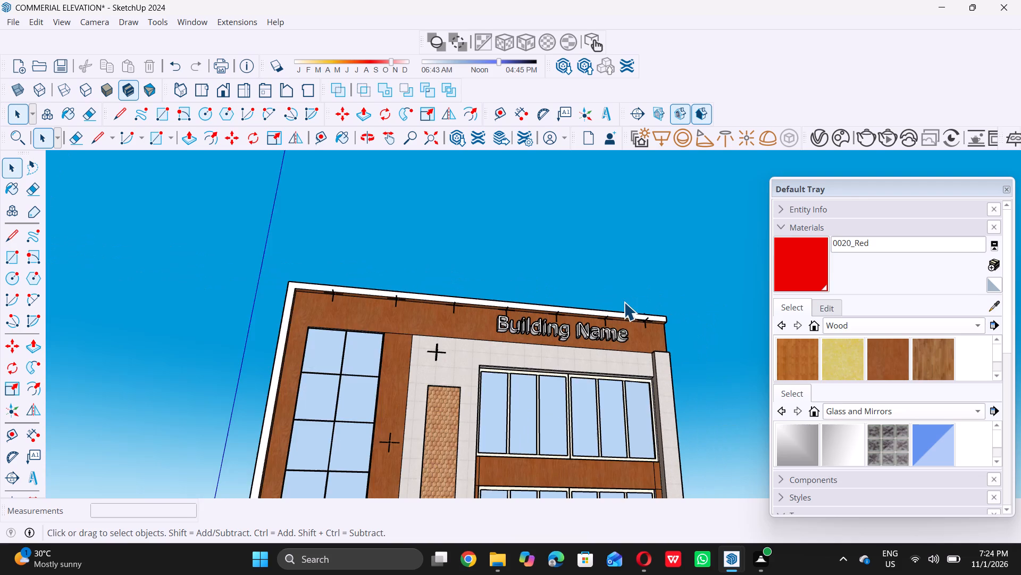
{"action": "scroll", "coordinate": [624, 302], "scroll_direction": "down", "scroll_amount": 6}
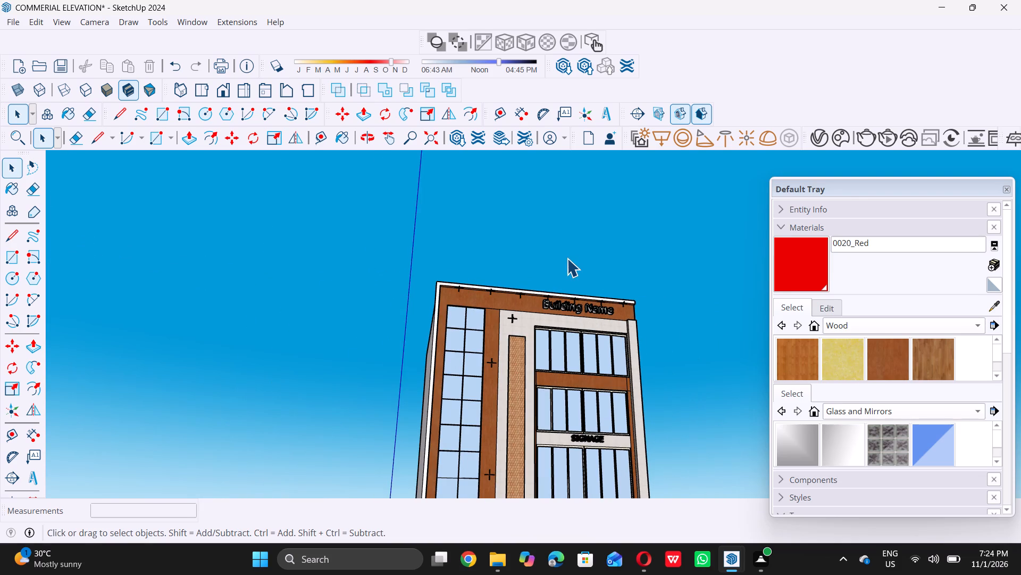
Delete the two overlapping Omni Lights on the tiled wall above the hexagonal-patterned strip.
{"action": "key", "text": "space"}
{"action": "scroll", "coordinate": [507, 358], "scroll_direction": "up", "scroll_amount": 5}
{"action": "scroll", "coordinate": [509, 314], "scroll_direction": "up", "scroll_amount": 5}
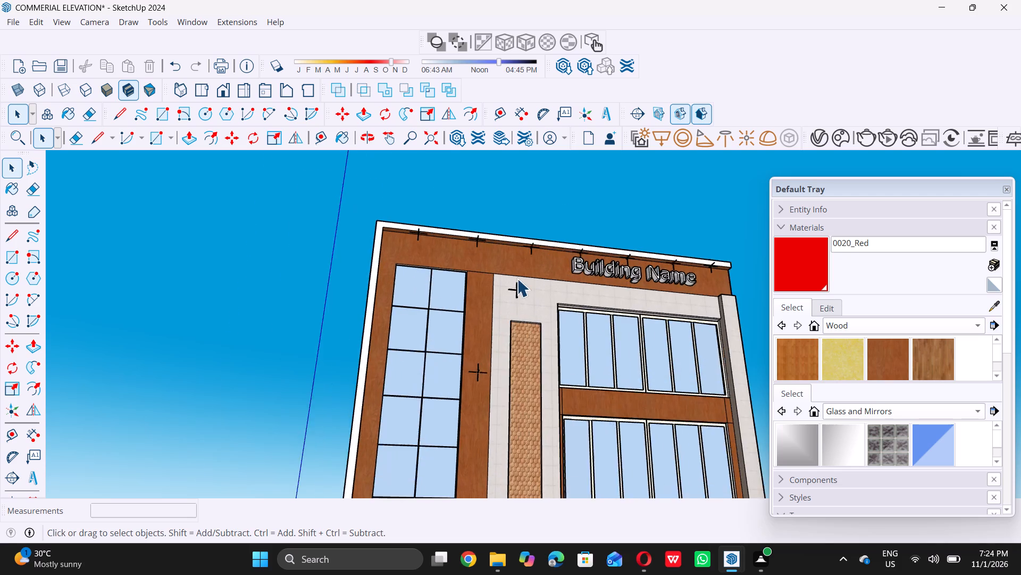
{"action": "scroll", "coordinate": [516, 270], "scroll_direction": "up", "scroll_amount": 20}
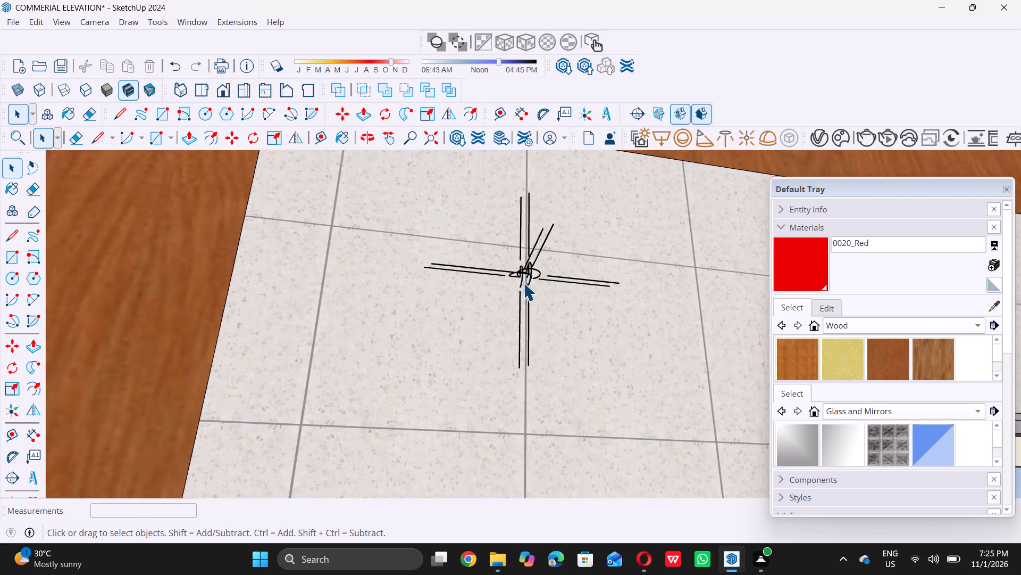
{"action": "left_click", "coordinate": [523, 283]}
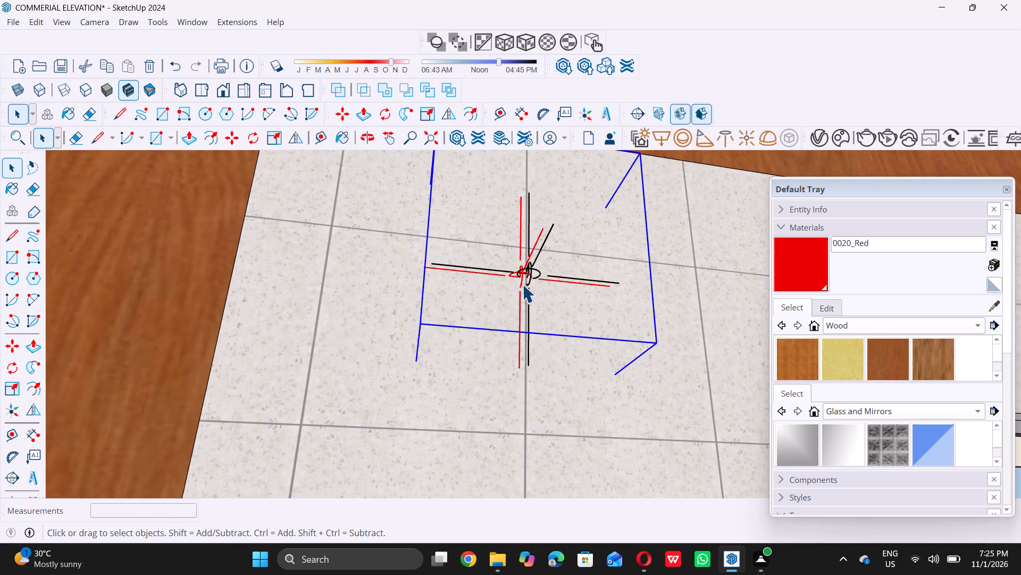
{"action": "key", "text": "Delete"}
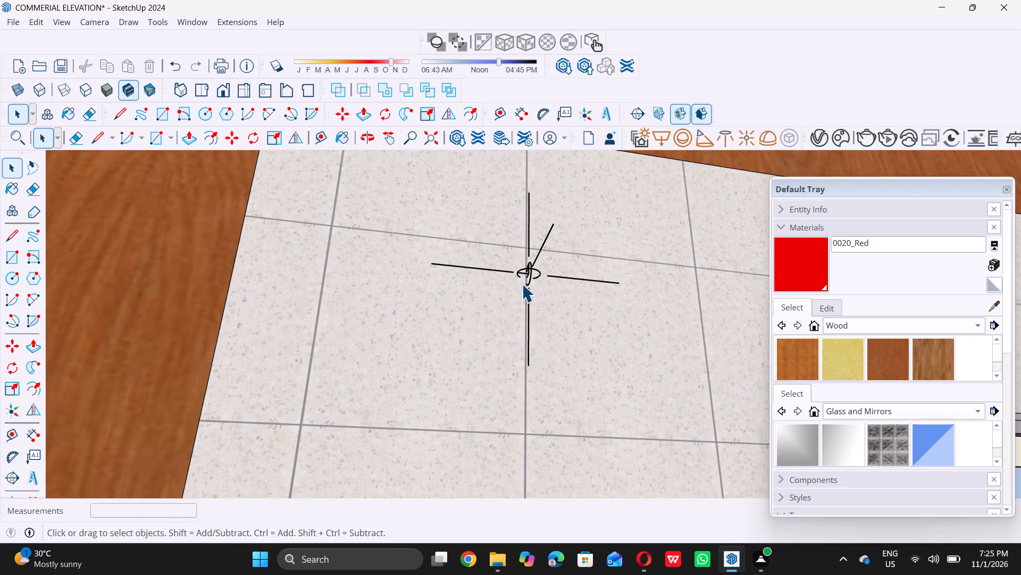
{"action": "left_click", "coordinate": [527, 276]}
{"action": "key", "text": "Delete"}
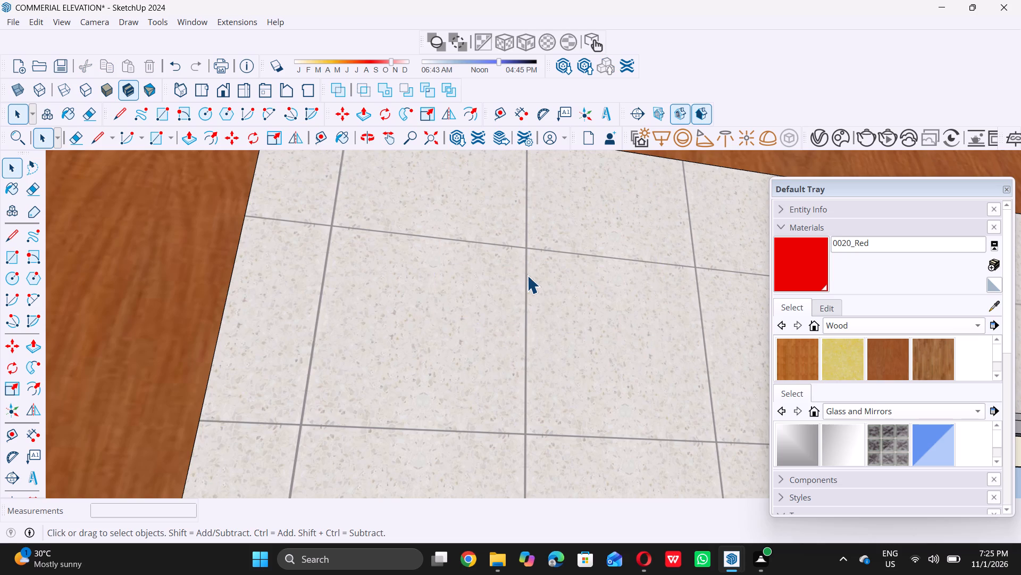
Move the upper Omni Light on the wood column about 1' outward from the column's face.
{"action": "scroll", "coordinate": [529, 269], "scroll_direction": "down", "scroll_amount": 20}
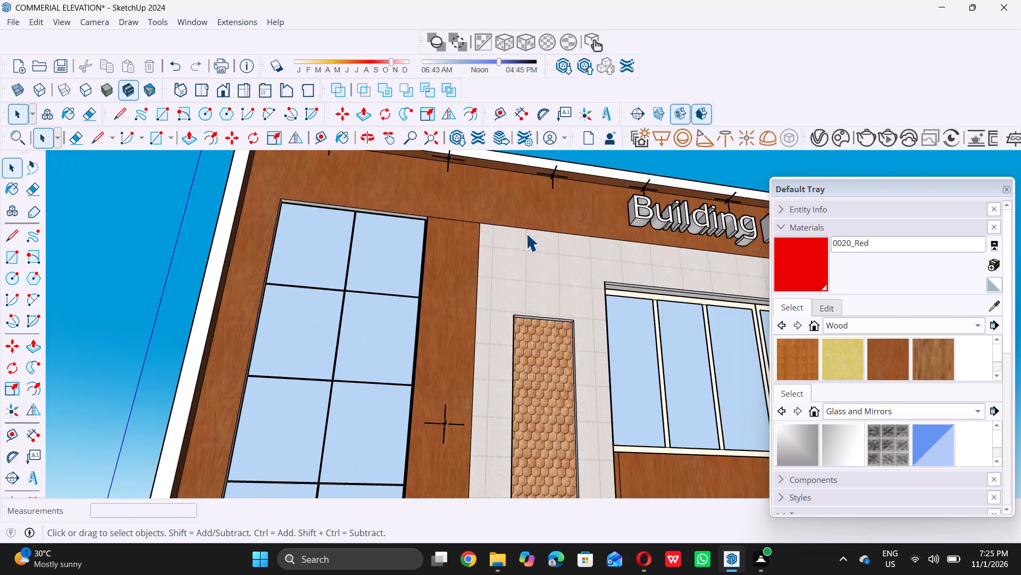
{"action": "scroll", "coordinate": [526, 233], "scroll_direction": "down", "scroll_amount": 10}
{"action": "middle_click_drag", "start_coordinate": [461, 281], "coordinate": [596, 330]}
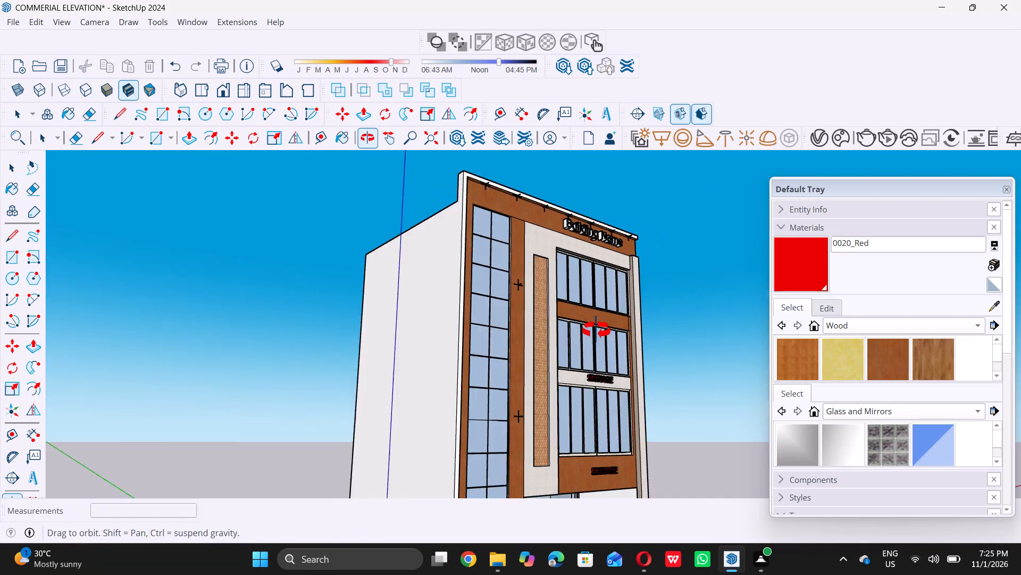
{"action": "middle_click_drag", "start_coordinate": [596, 330], "coordinate": [601, 334]}
{"action": "scroll", "coordinate": [501, 283], "scroll_direction": "up", "scroll_amount": 19}
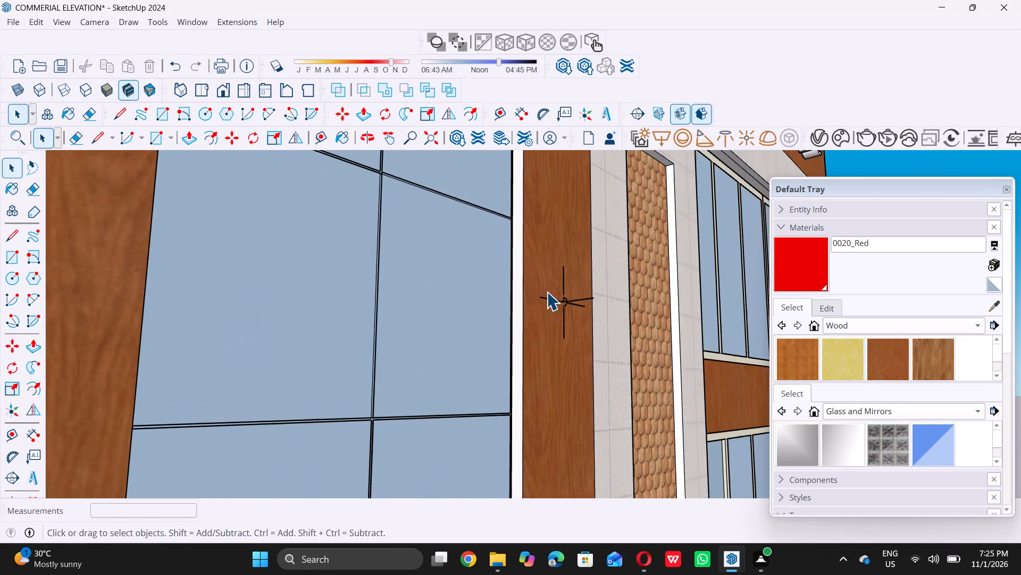
{"action": "scroll", "coordinate": [555, 295], "scroll_direction": "up", "scroll_amount": 10}
{"action": "left_click", "coordinate": [575, 305]}
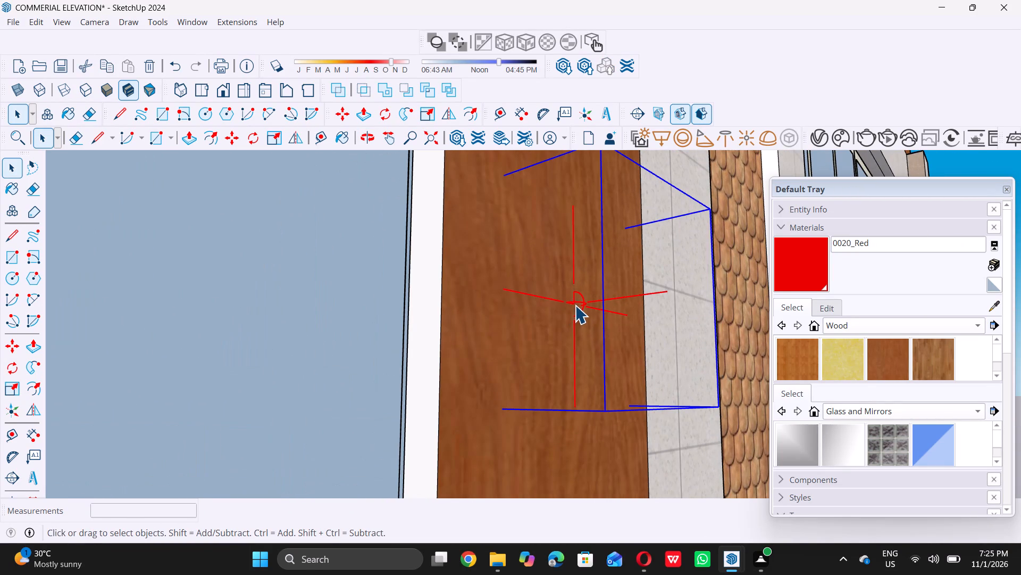
{"action": "key", "text": "m"}
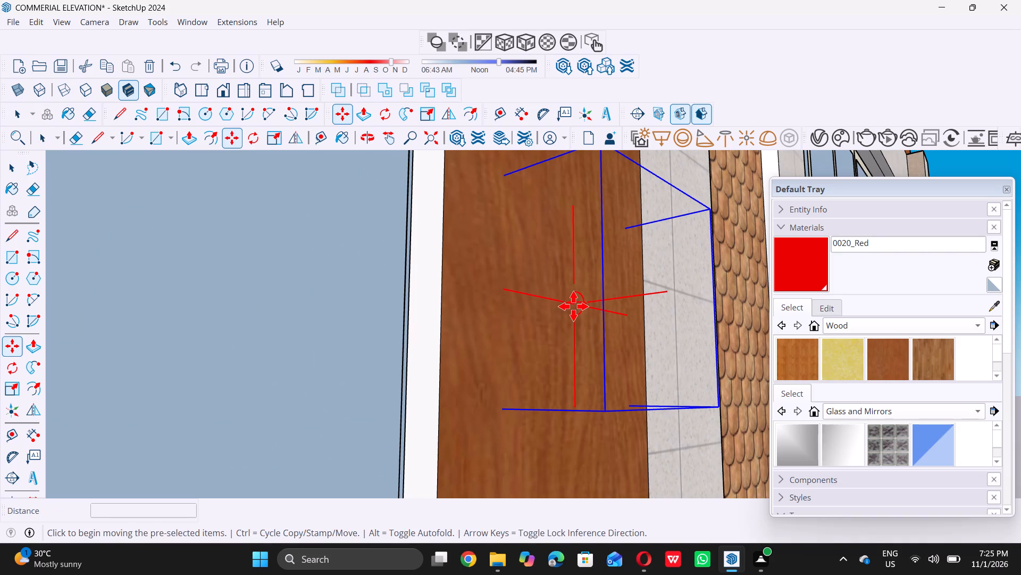
{"action": "scroll", "coordinate": [573, 306], "scroll_direction": "down", "scroll_amount": 8}
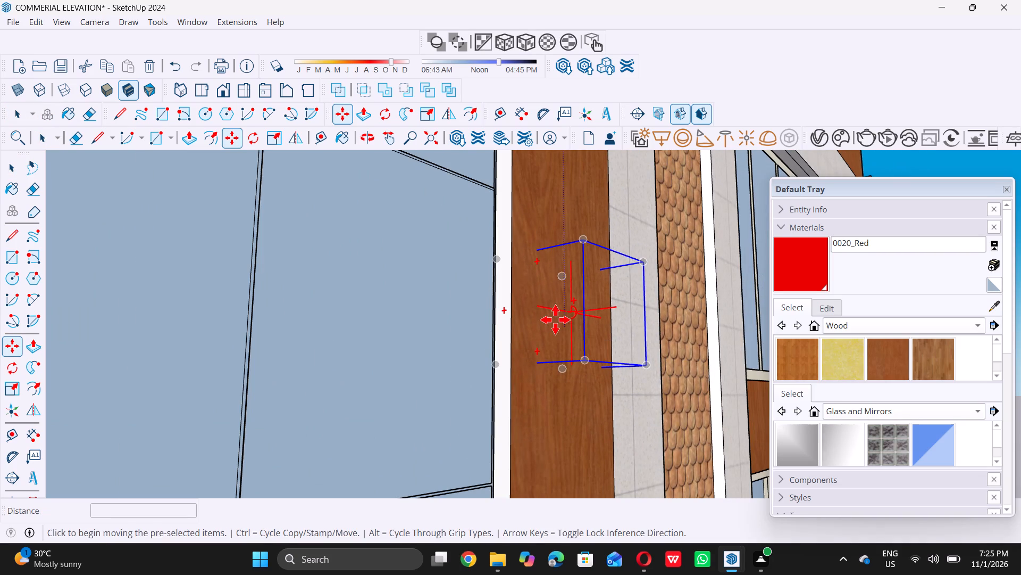
{"action": "scroll", "coordinate": [477, 527], "scroll_direction": "down", "scroll_amount": 3}
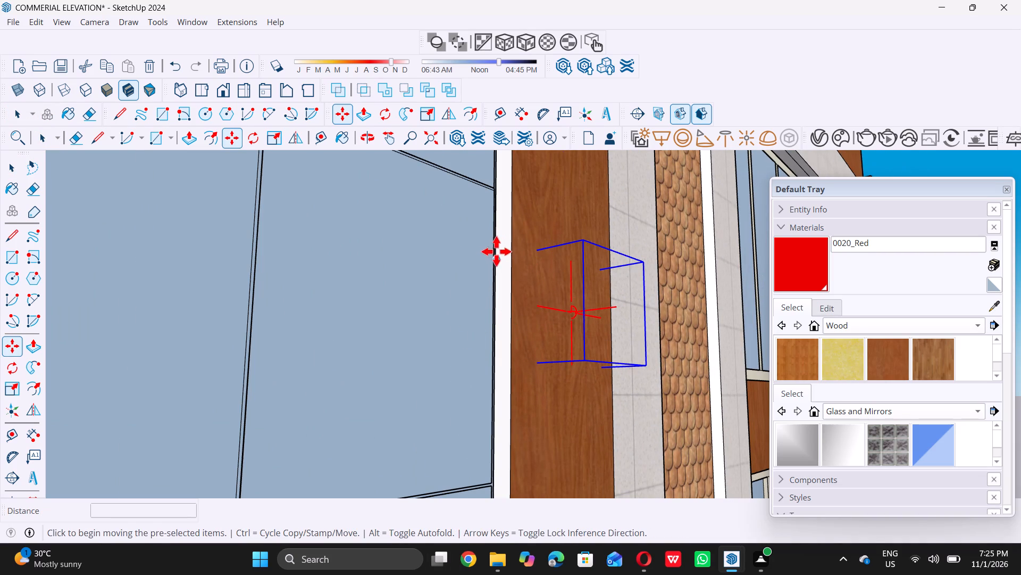
{"action": "left_click", "coordinate": [497, 260]}
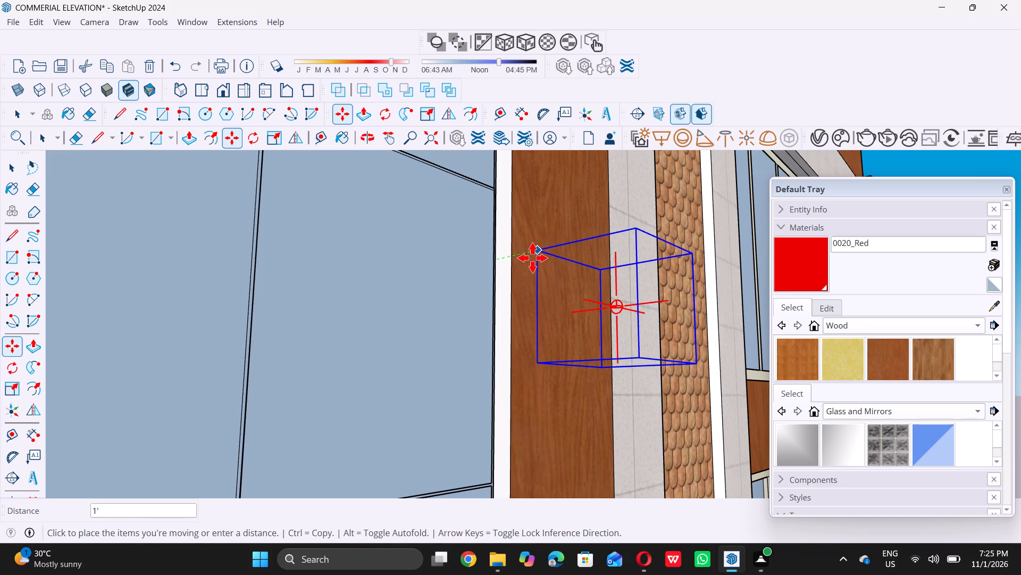
{"action": "double_click", "coordinate": [532, 257]}
{"action": "scroll", "coordinate": [523, 270], "scroll_direction": "down", "scroll_amount": 8}
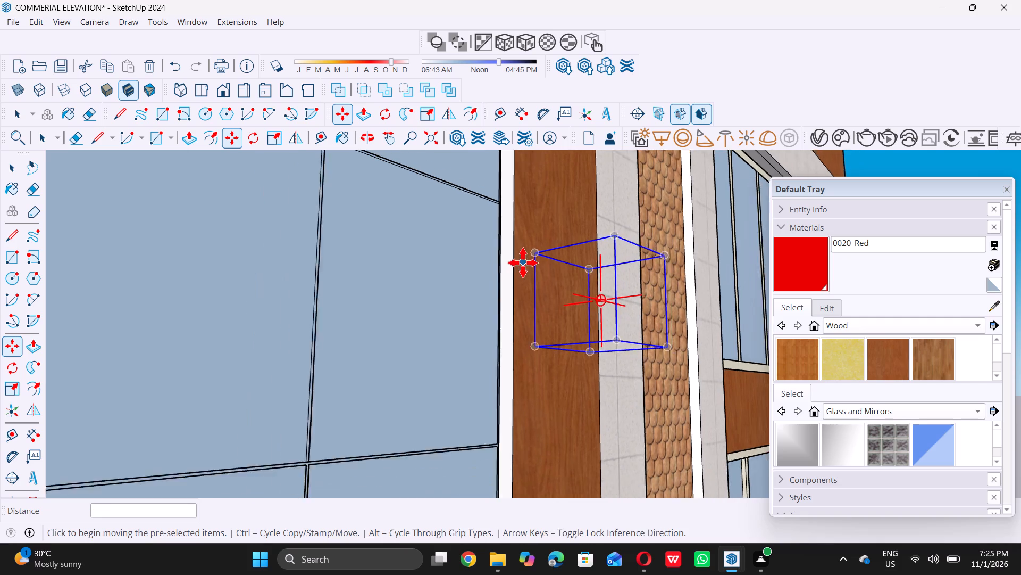
{"action": "scroll", "coordinate": [523, 262], "scroll_direction": "down", "scroll_amount": 5}
{"action": "key", "text": "space"}
Move the lower Omni Light on the wood column about 1' outward from the column's face.
{"action": "scroll", "coordinate": [522, 261], "scroll_direction": "down", "scroll_amount": 18}
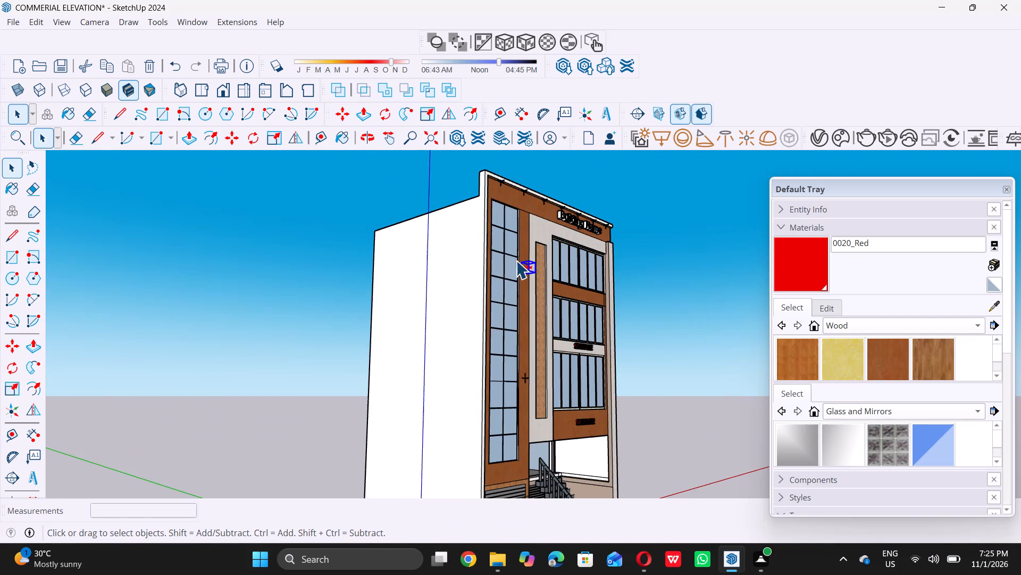
{"action": "scroll", "coordinate": [539, 399], "scroll_direction": "up", "scroll_amount": 10}
{"action": "scroll", "coordinate": [495, 318], "scroll_direction": "down", "scroll_amount": 5}
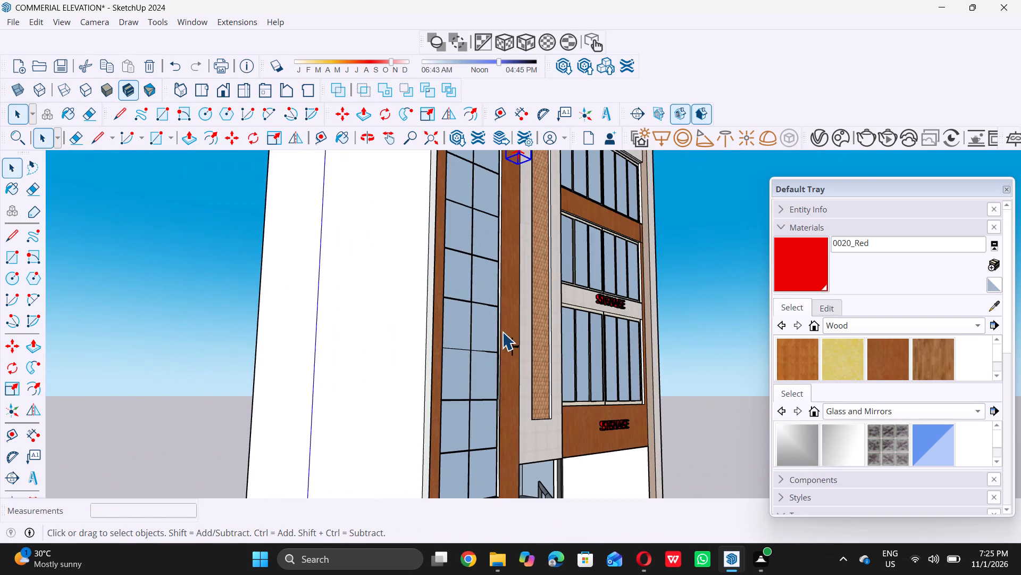
{"action": "scroll", "coordinate": [510, 314], "scroll_direction": "up", "scroll_amount": 5}
{"action": "scroll", "coordinate": [500, 390], "scroll_direction": "up", "scroll_amount": 5}
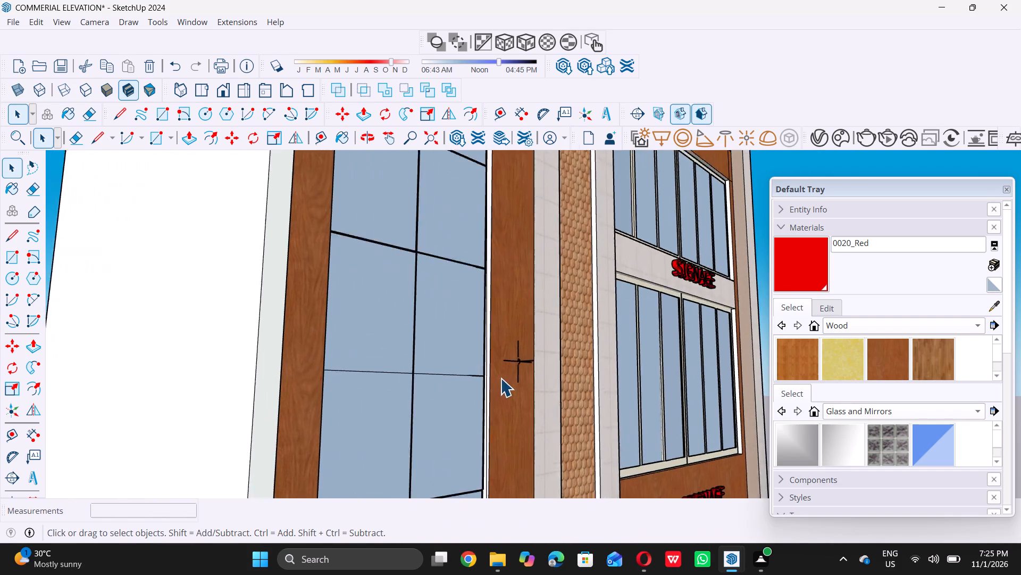
{"action": "scroll", "coordinate": [519, 352], "scroll_direction": "up", "scroll_amount": 11}
{"action": "left_click", "coordinate": [523, 364]}
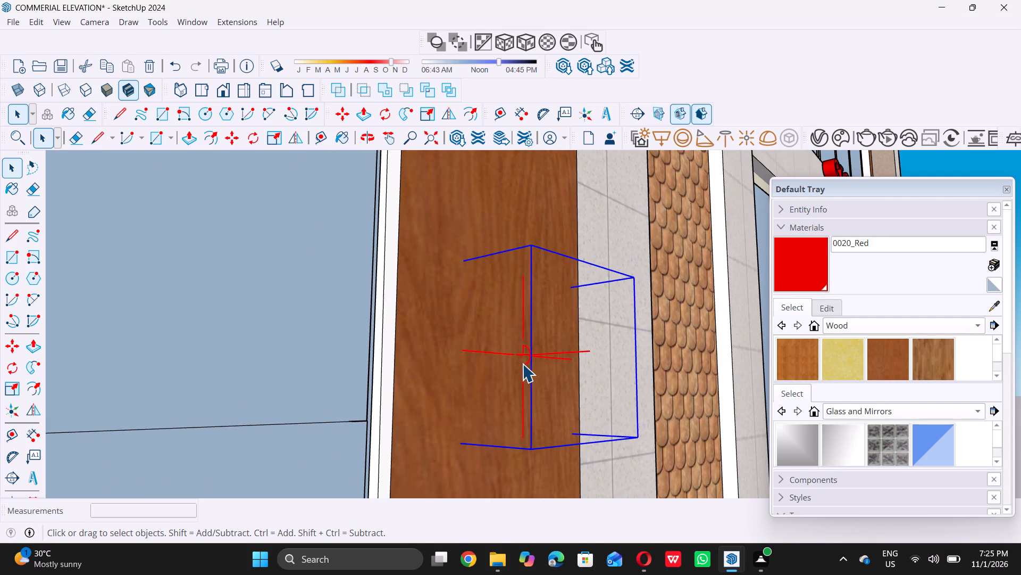
{"action": "key", "text": "m"}
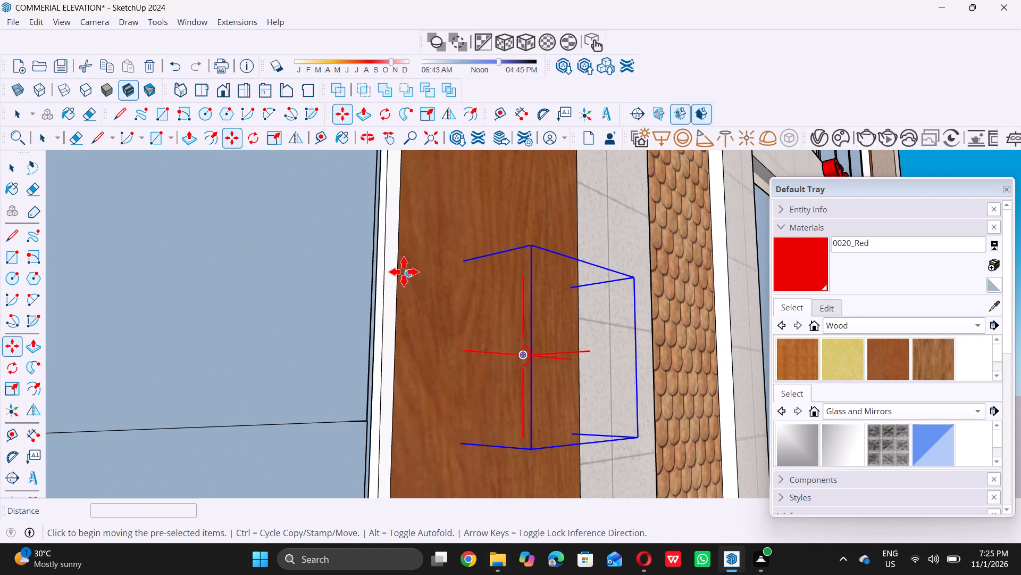
{"action": "left_click", "coordinate": [406, 272]}
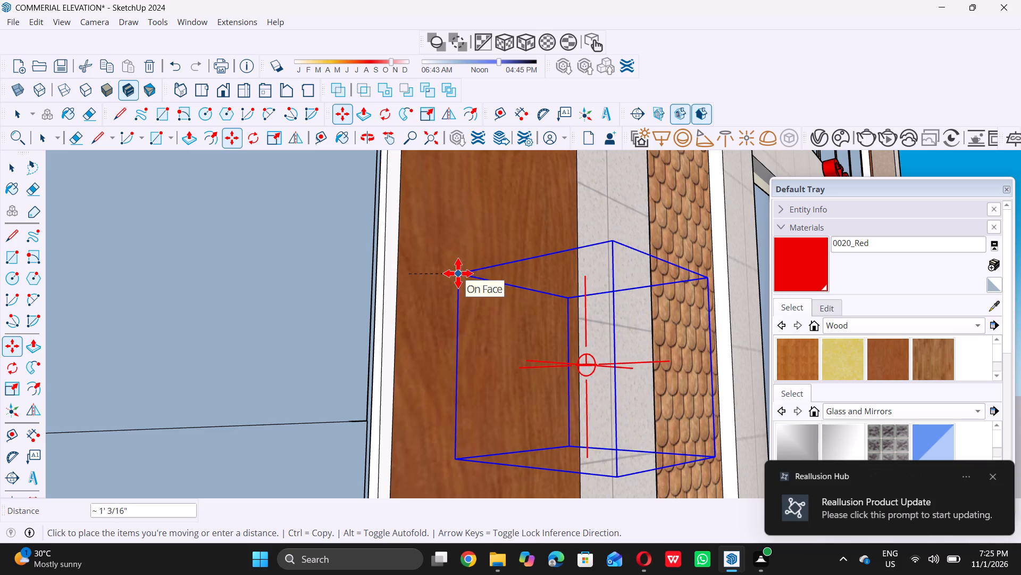
{"action": "double_click", "coordinate": [458, 274]}
{"action": "key", "text": "space"}
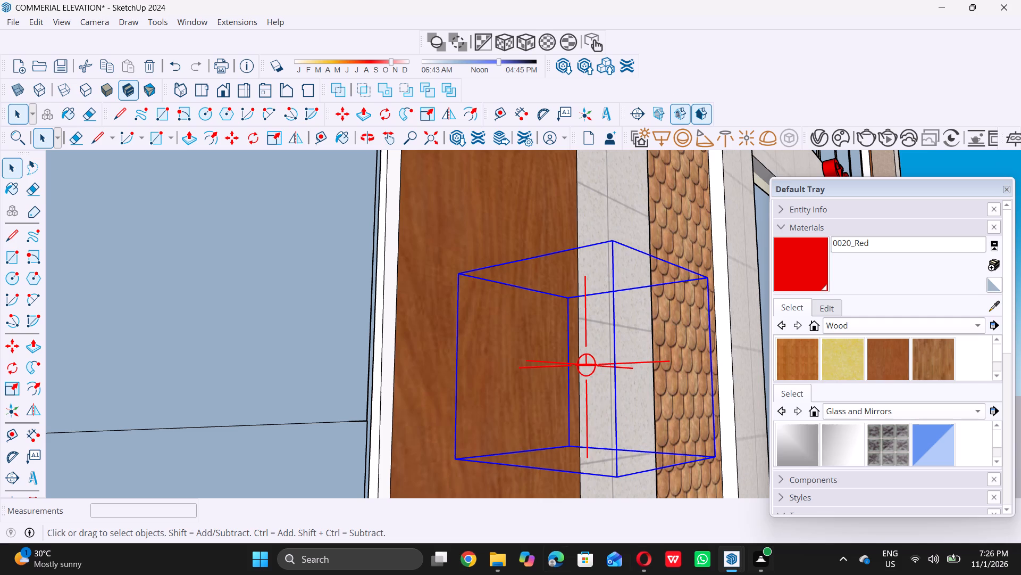
{"action": "scroll", "coordinate": [283, 305], "scroll_direction": "down", "scroll_amount": 19}
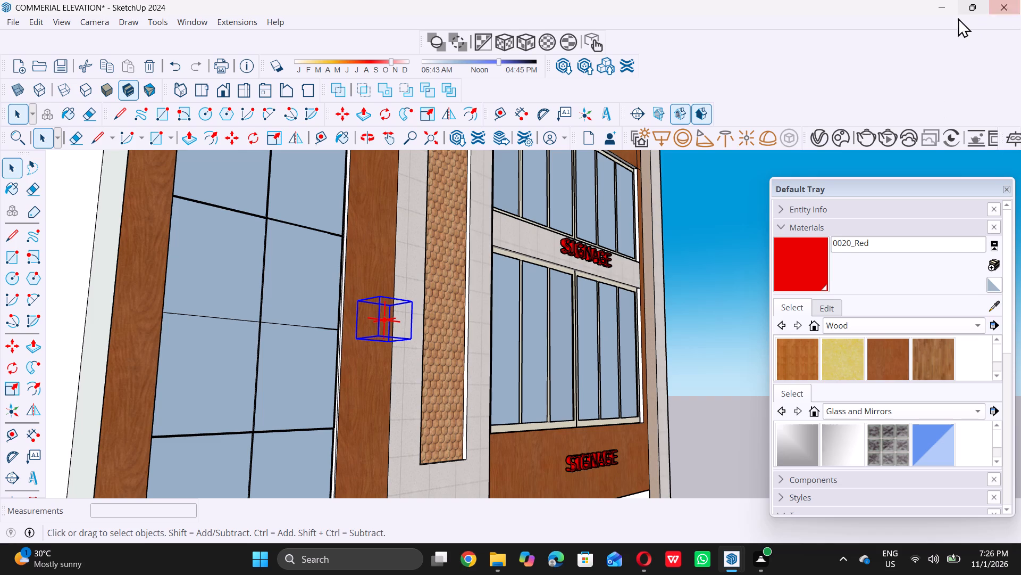
{"action": "scroll", "coordinate": [18, 507], "scroll_direction": "down", "scroll_amount": 11}
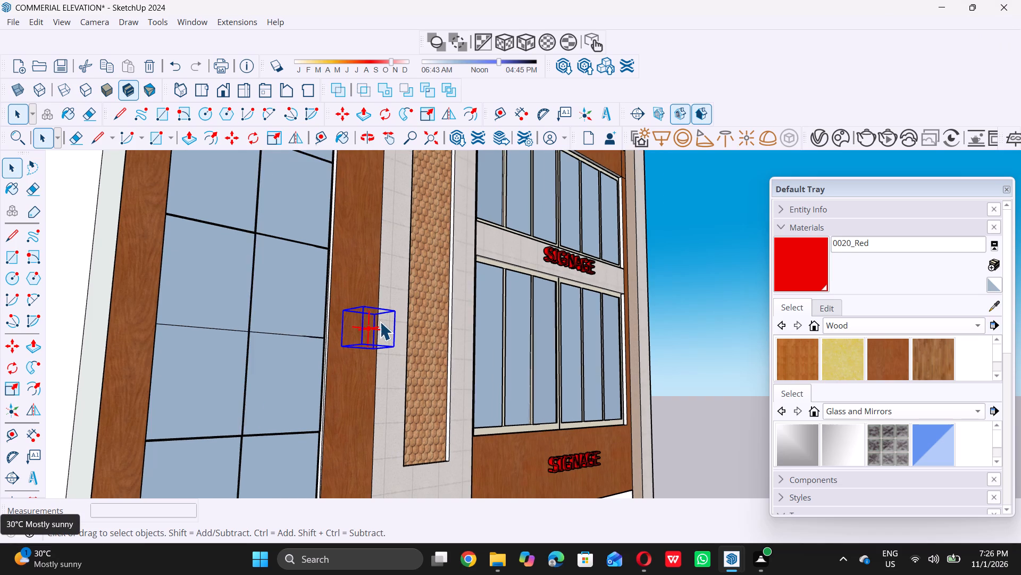
Examine the placement of the Omni Lights moved outward from the wood column.
{"action": "scroll", "coordinate": [380, 322], "scroll_direction": "down", "scroll_amount": 16}
{"action": "scroll", "coordinate": [405, 300], "scroll_direction": "up", "scroll_amount": 7}
{"action": "scroll", "coordinate": [343, 384], "scroll_direction": "up", "scroll_amount": 4}
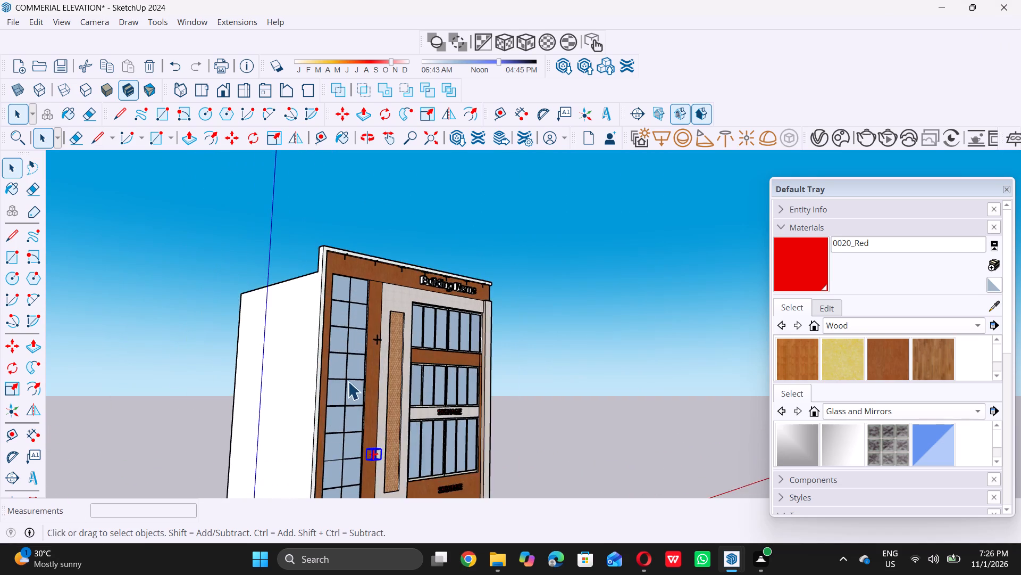
{"action": "scroll", "coordinate": [395, 306], "scroll_direction": "up", "scroll_amount": 20}
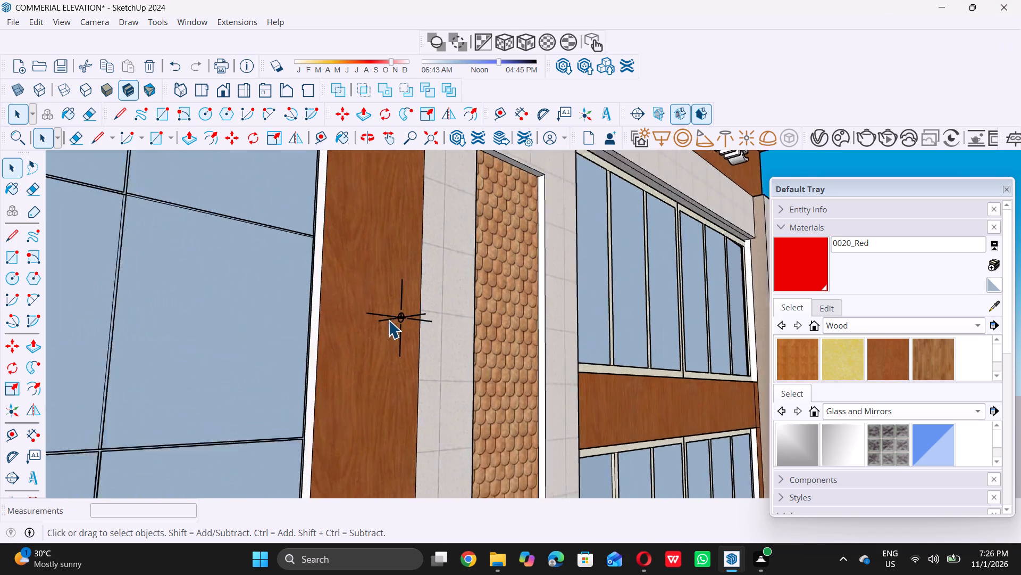
{"action": "scroll", "coordinate": [388, 320], "scroll_direction": "up", "scroll_amount": 2}
{"action": "scroll", "coordinate": [384, 351], "scroll_direction": "down", "scroll_amount": 19}
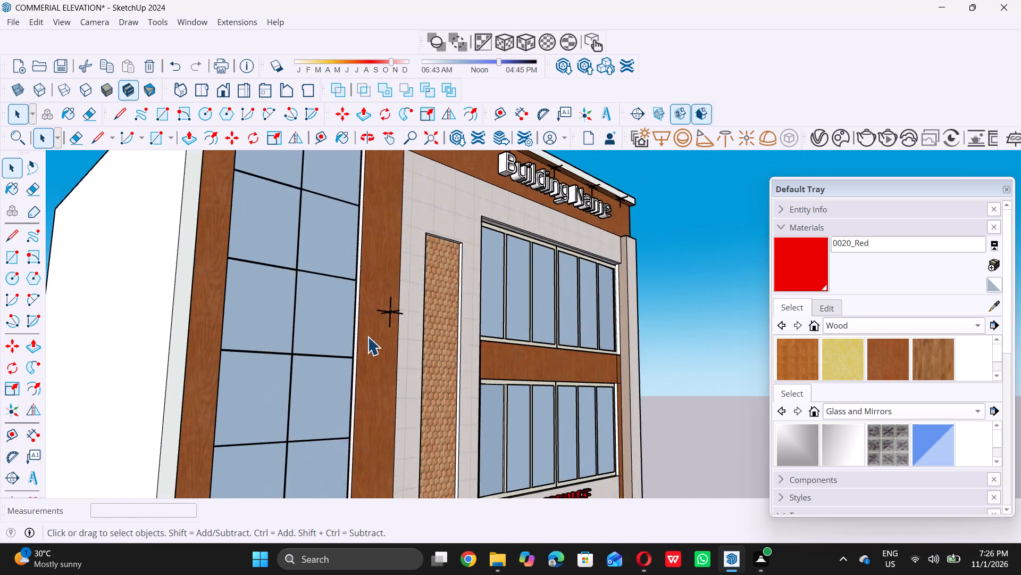
{"action": "scroll", "coordinate": [367, 336], "scroll_direction": "down", "scroll_amount": 17}
Move the first Omni Light near the top frame's outer corner down about 1' 2" from the frame's underside.
{"action": "scroll", "coordinate": [373, 350], "scroll_direction": "up", "scroll_amount": 6}
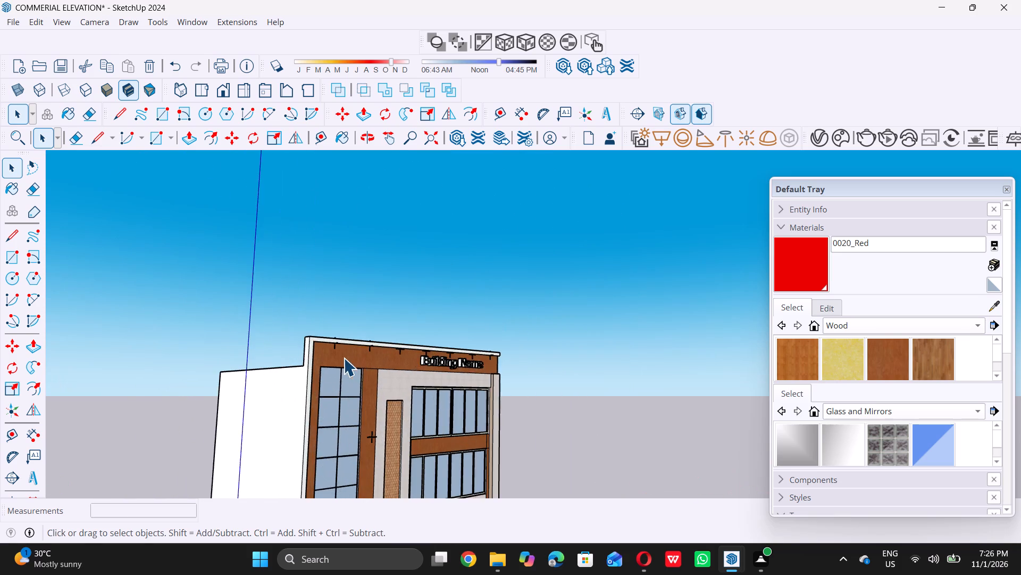
{"action": "scroll", "coordinate": [337, 355], "scroll_direction": "up", "scroll_amount": 17}
{"action": "middle_click_drag", "start_coordinate": [340, 350], "coordinate": [375, 303]}
{"action": "scroll", "coordinate": [361, 292], "scroll_direction": "up", "scroll_amount": 20}
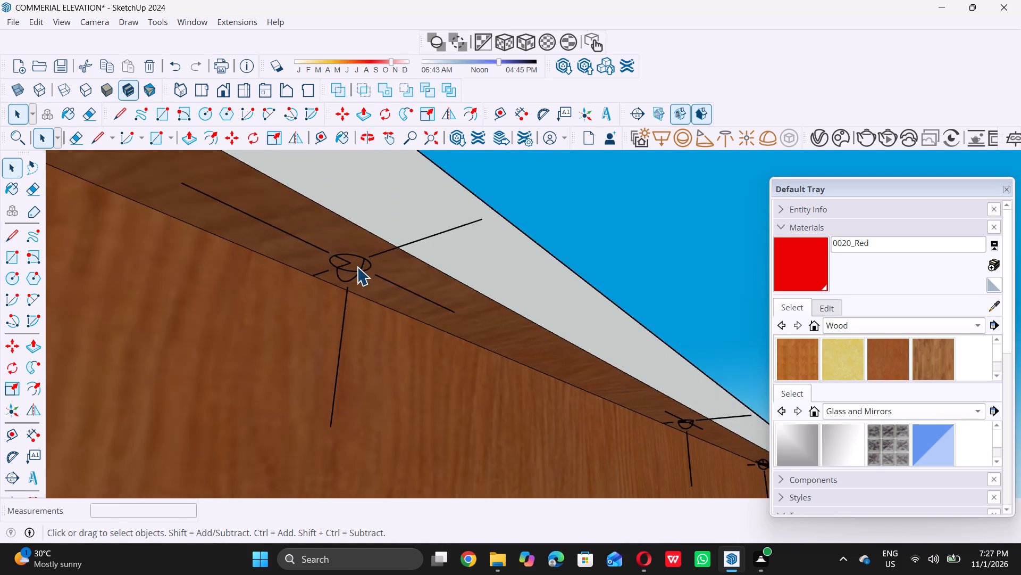
{"action": "scroll", "coordinate": [357, 267], "scroll_direction": "up", "scroll_amount": 6}
{"action": "left_click", "coordinate": [355, 281]}
{"action": "scroll", "coordinate": [354, 282], "scroll_direction": "down", "scroll_amount": 8}
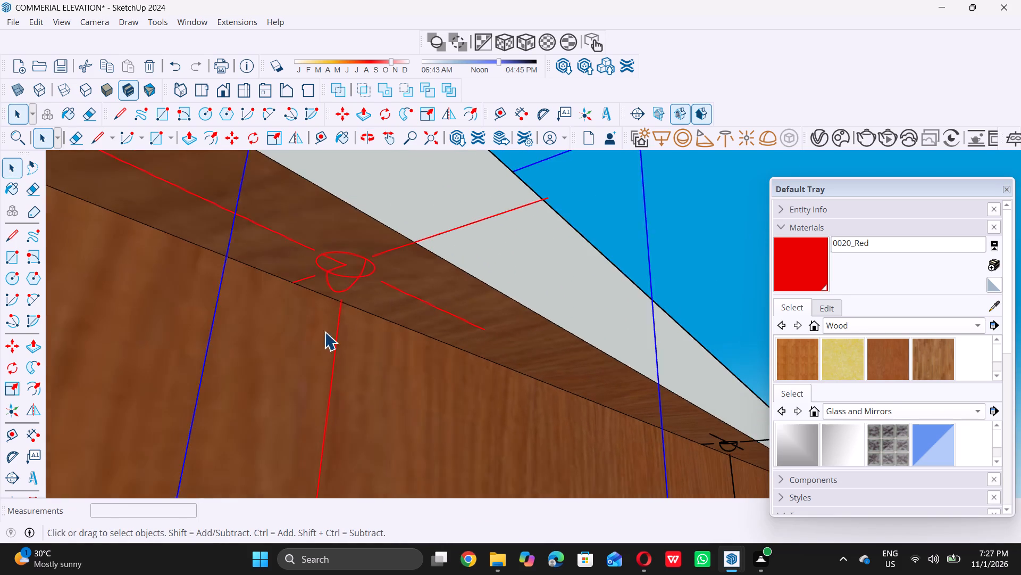
{"action": "scroll", "coordinate": [324, 332], "scroll_direction": "down", "scroll_amount": 6}
{"action": "middle_click_drag", "start_coordinate": [344, 313], "coordinate": [294, 380]}
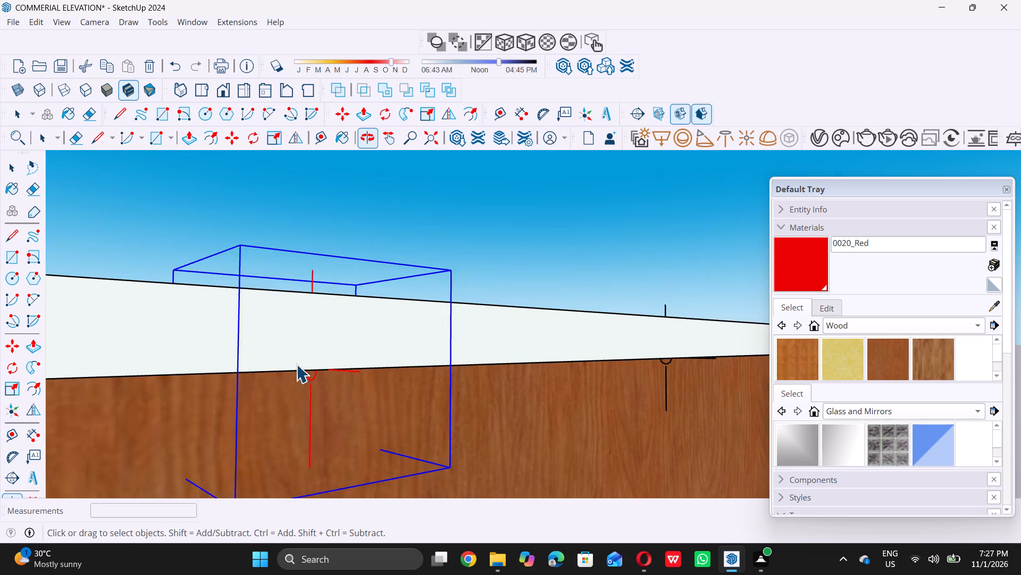
{"action": "scroll", "coordinate": [296, 364], "scroll_direction": "down", "scroll_amount": 5}
{"action": "key", "text": "m"}
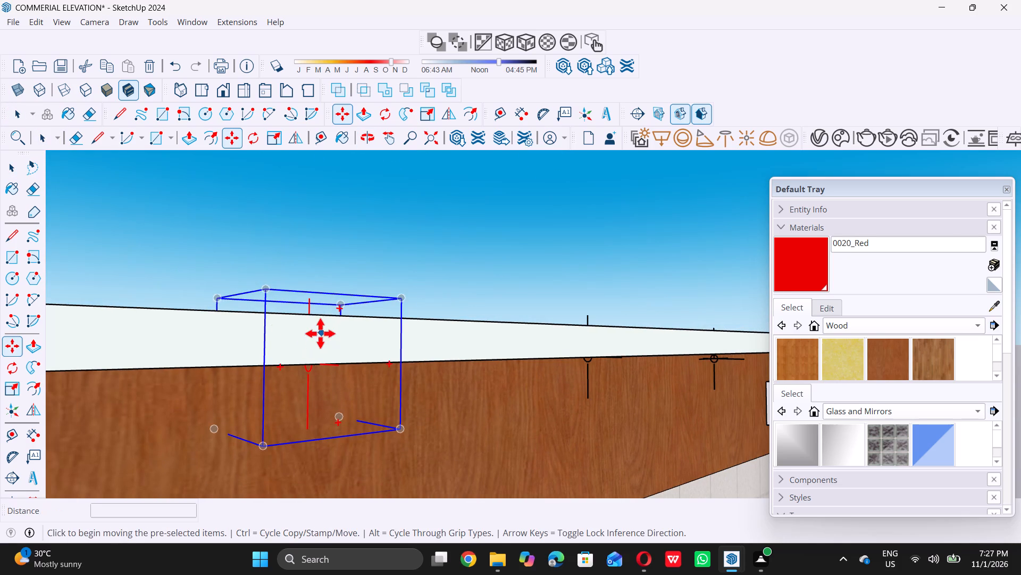
{"action": "double_click", "coordinate": [217, 297]}
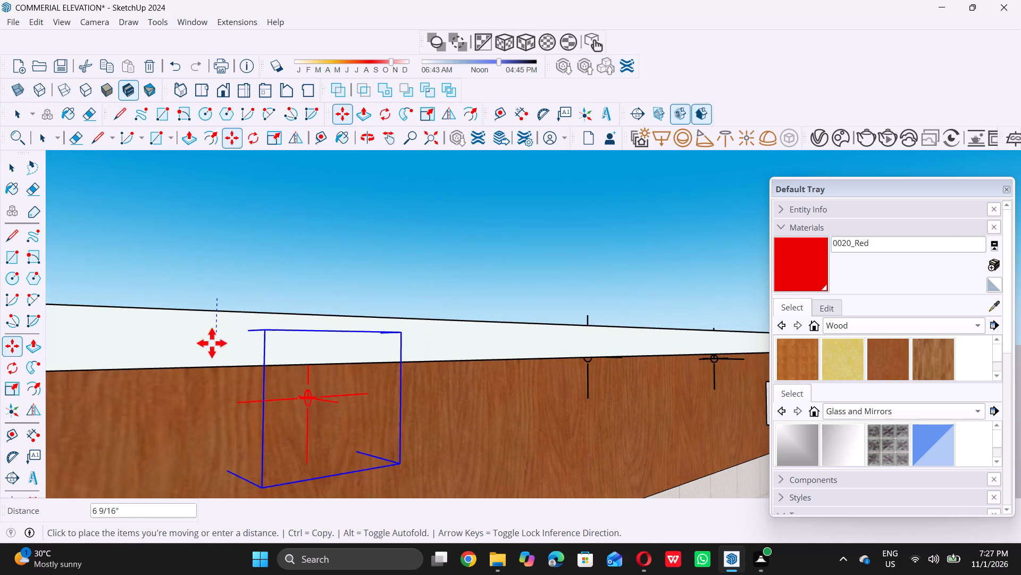
{"action": "middle_click_drag", "start_coordinate": [206, 369], "coordinate": [255, 262]}
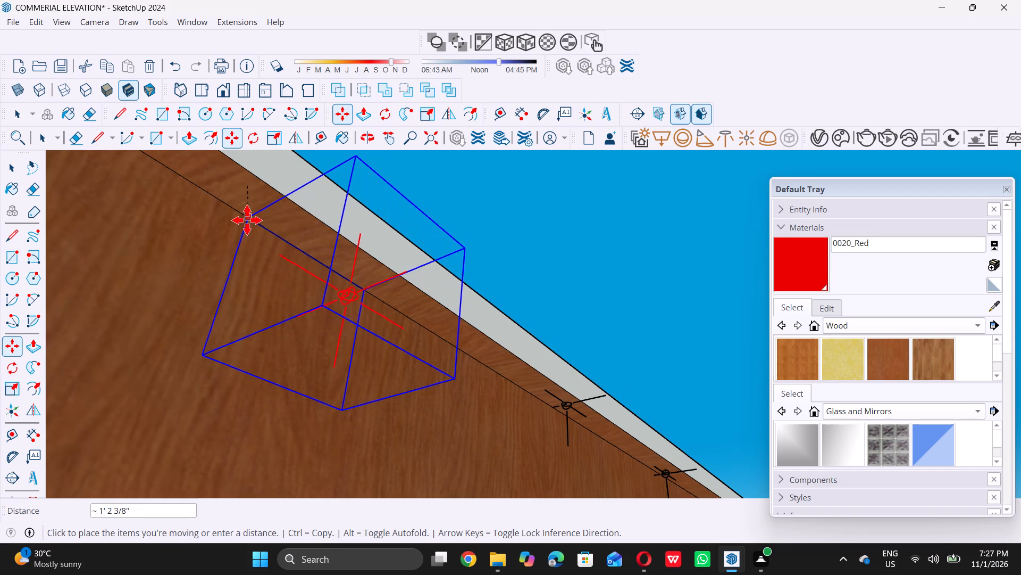
{"action": "triple_click", "coordinate": [247, 219]}
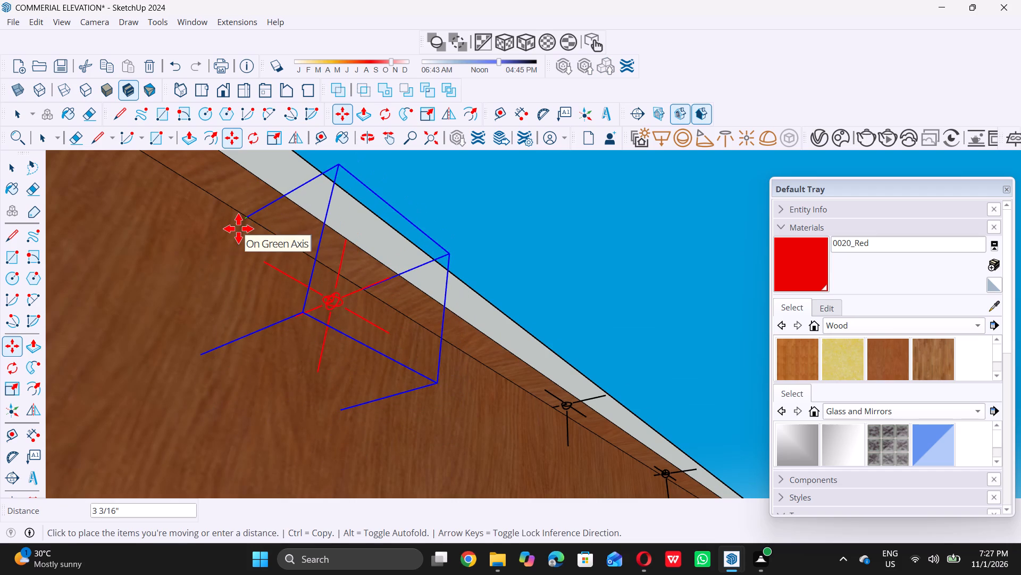
{"action": "key", "text": "space"}
Delete the Omni Light on the top frame's underside that comes right after the lowered corner light.
{"action": "scroll", "coordinate": [235, 240], "scroll_direction": "down", "scroll_amount": 11}
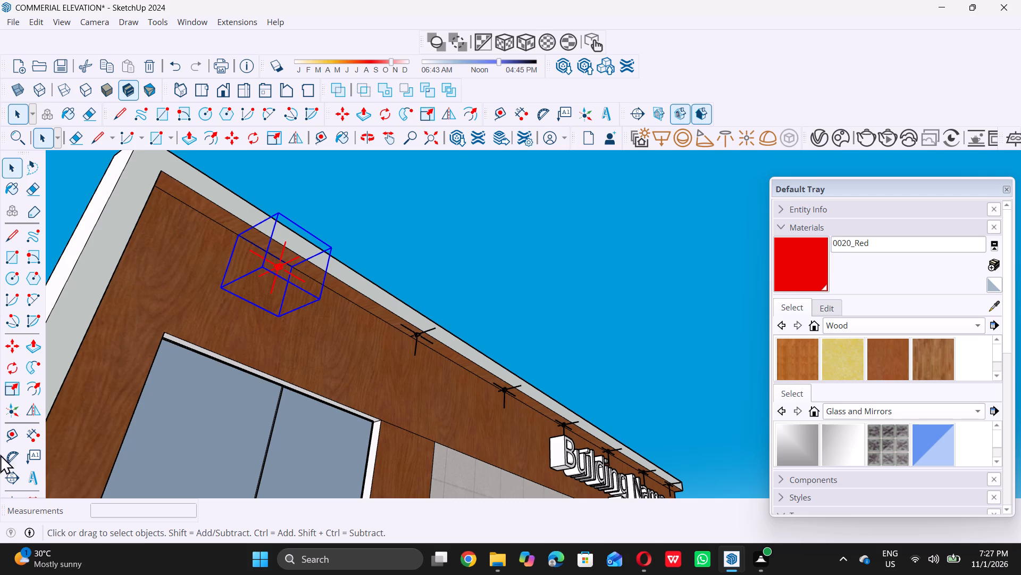
{"action": "scroll", "coordinate": [425, 327], "scroll_direction": "down", "scroll_amount": 6}
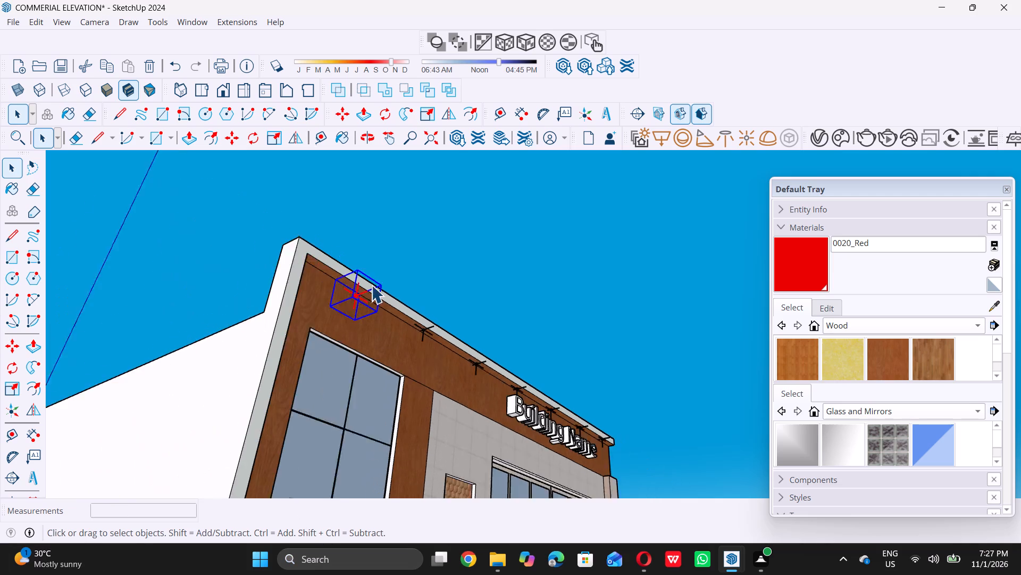
{"action": "scroll", "coordinate": [371, 285], "scroll_direction": "down", "scroll_amount": 7}
{"action": "middle_click_drag", "start_coordinate": [392, 343], "coordinate": [355, 300]}
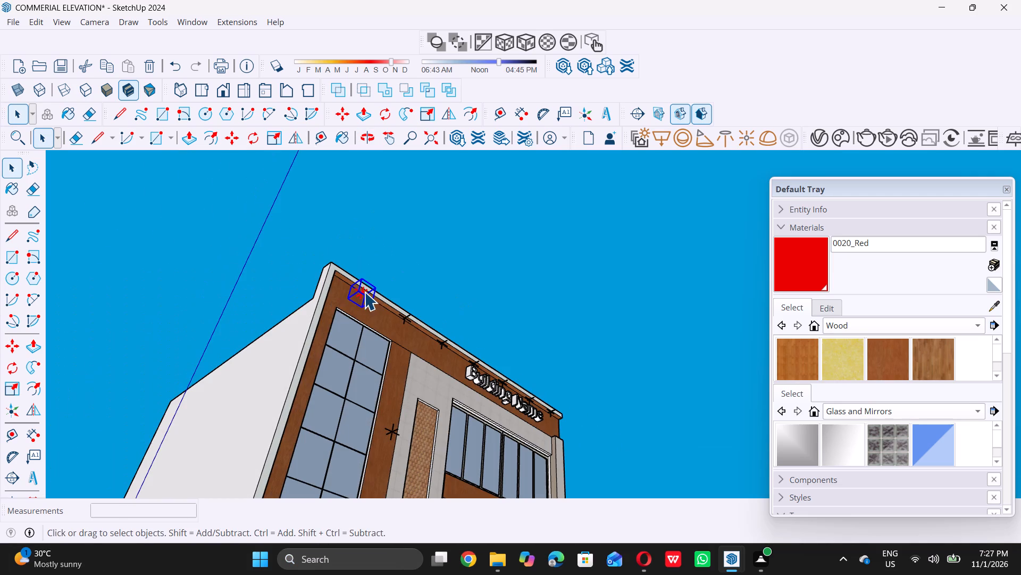
{"action": "scroll", "coordinate": [414, 317], "scroll_direction": "up", "scroll_amount": 14}
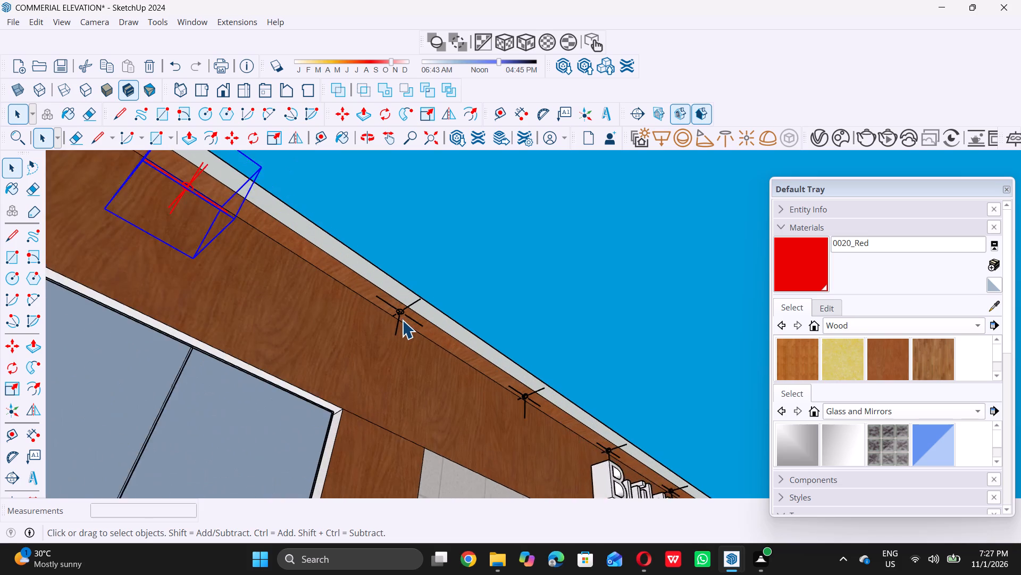
{"action": "left_click", "coordinate": [403, 317]}
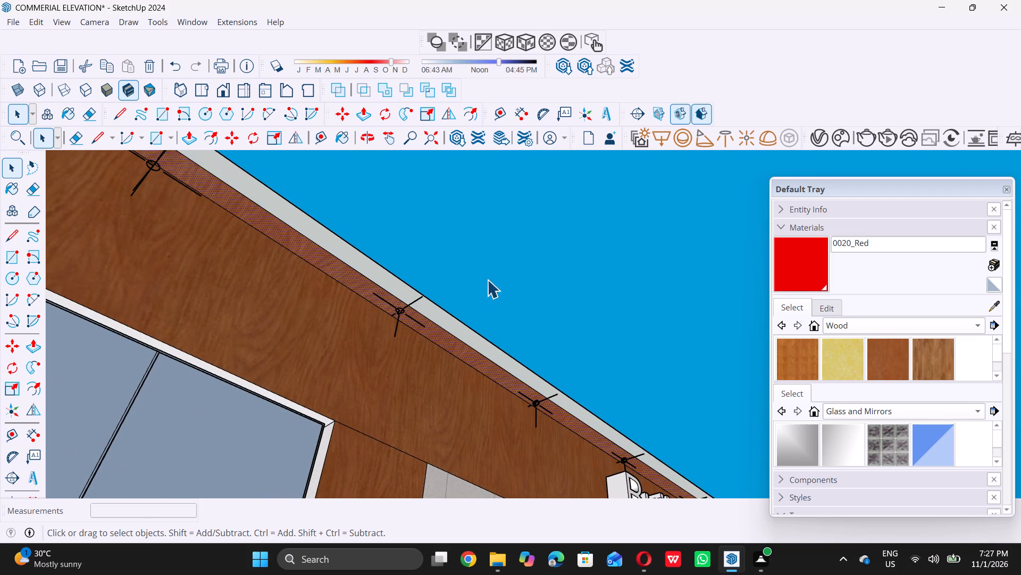
{"action": "left_click", "coordinate": [487, 278]}
{"action": "left_click", "coordinate": [398, 313]}
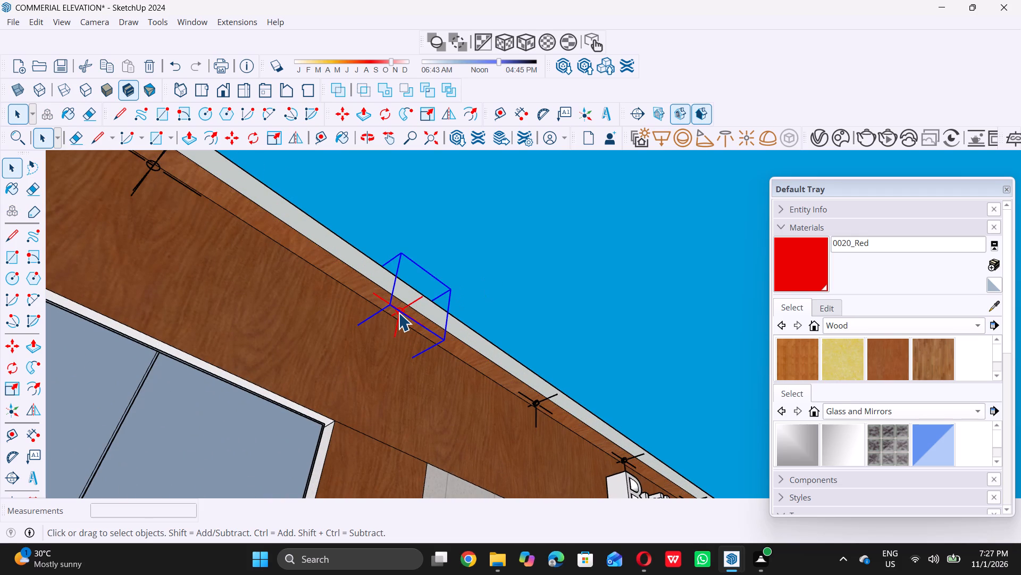
{"action": "key", "text": "Delete"}
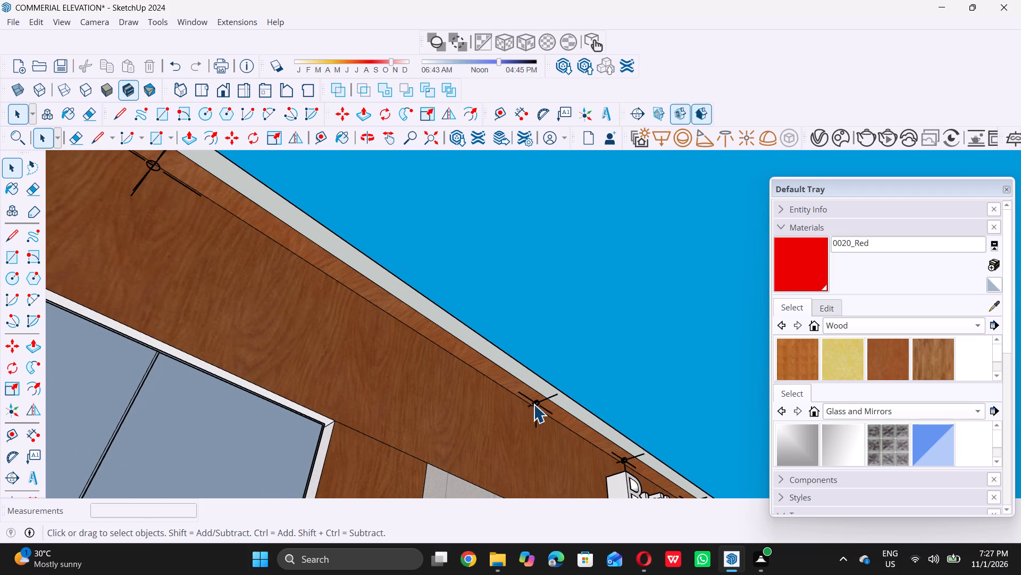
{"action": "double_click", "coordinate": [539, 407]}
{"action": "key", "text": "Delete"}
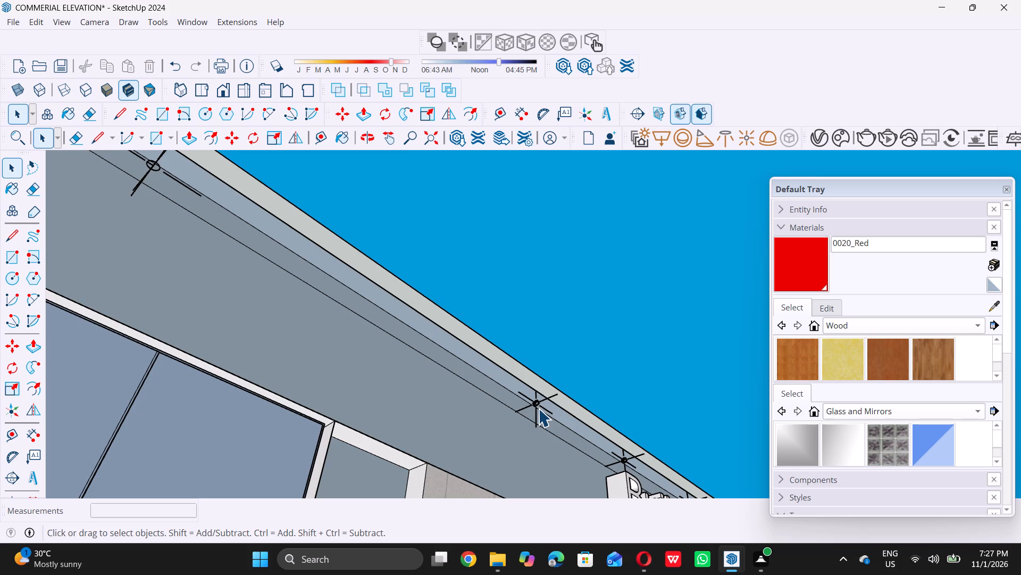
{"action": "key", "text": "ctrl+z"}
Delete the Omni Light just before the lettering and the two above the word Building on the top frame's underside.
{"action": "left_click", "coordinate": [536, 405]}
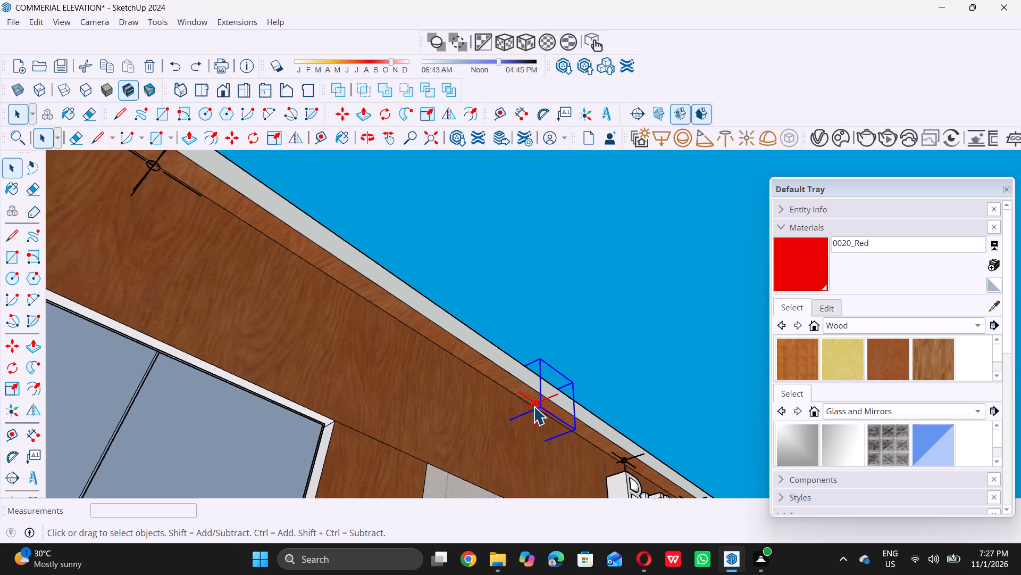
{"action": "key", "text": "Delete"}
{"action": "scroll", "coordinate": [530, 406], "scroll_direction": "down", "scroll_amount": 15}
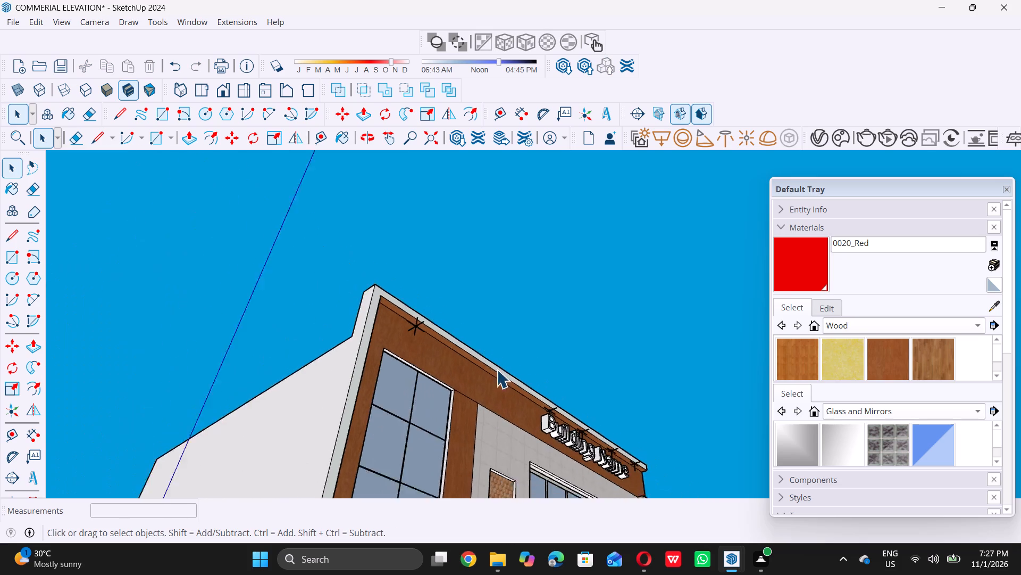
{"action": "scroll", "coordinate": [497, 369], "scroll_direction": "down", "scroll_amount": 2}
{"action": "scroll", "coordinate": [560, 403], "scroll_direction": "up", "scroll_amount": 7}
{"action": "scroll", "coordinate": [483, 387], "scroll_direction": "up", "scroll_amount": 15}
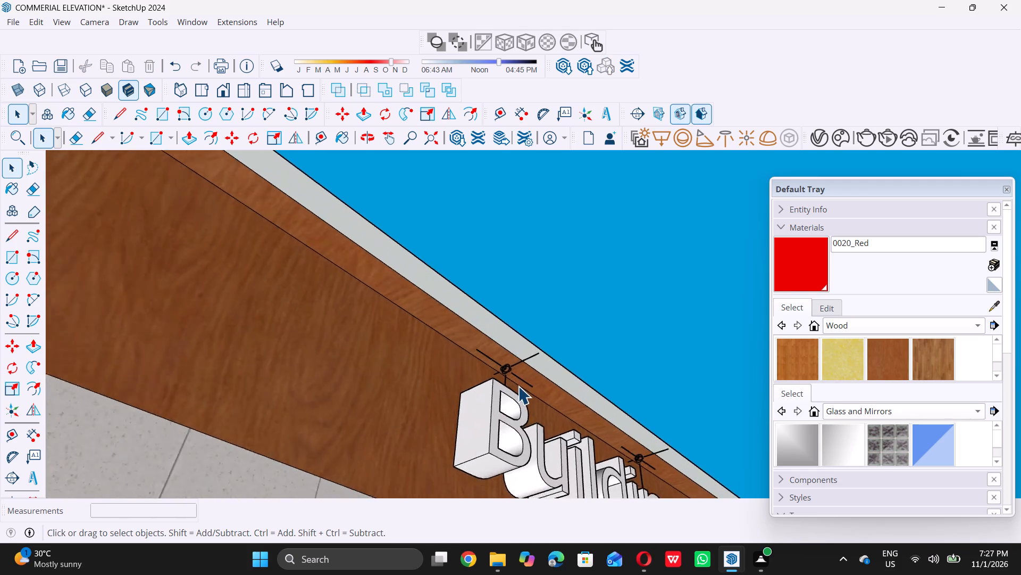
{"action": "scroll", "coordinate": [518, 386], "scroll_direction": "up", "scroll_amount": 6}
{"action": "left_click", "coordinate": [488, 355]}
{"action": "key", "text": "Delete"}
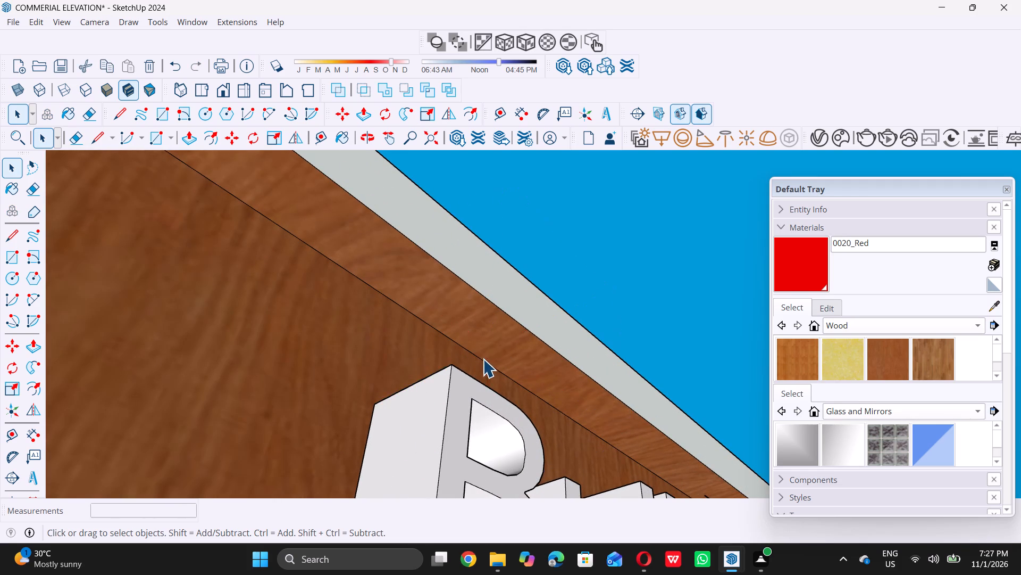
{"action": "scroll", "coordinate": [475, 360], "scroll_direction": "down", "scroll_amount": 12}
{"action": "scroll", "coordinate": [571, 438], "scroll_direction": "up", "scroll_amount": 7}
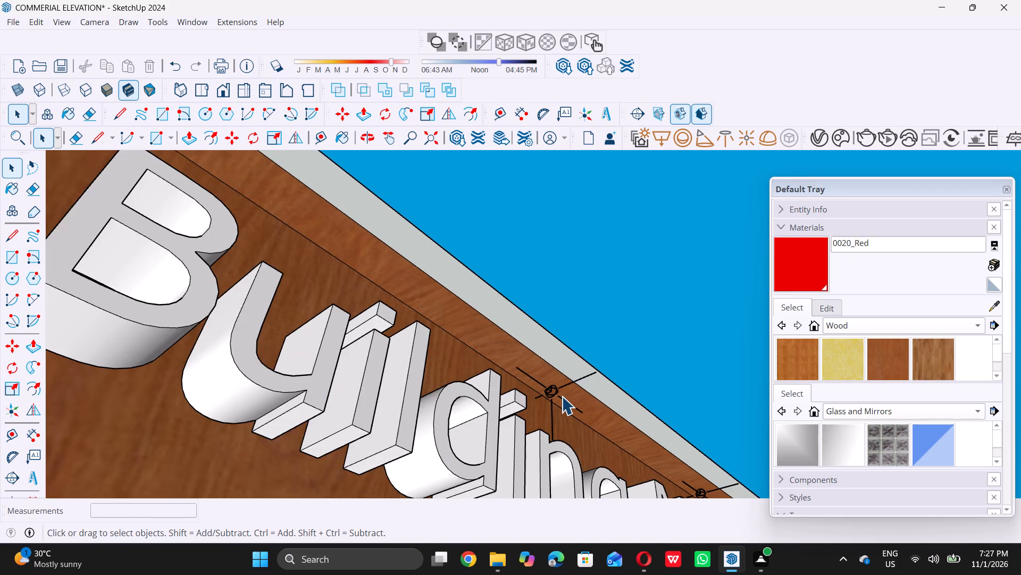
{"action": "scroll", "coordinate": [559, 393], "scroll_direction": "up", "scroll_amount": 4}
{"action": "left_click", "coordinate": [553, 392]}
{"action": "key", "text": "Delete"}
Delete the Omni Light above the word Name and the one at the frame's end past the lettering.
{"action": "scroll", "coordinate": [490, 375], "scroll_direction": "down", "scroll_amount": 6}
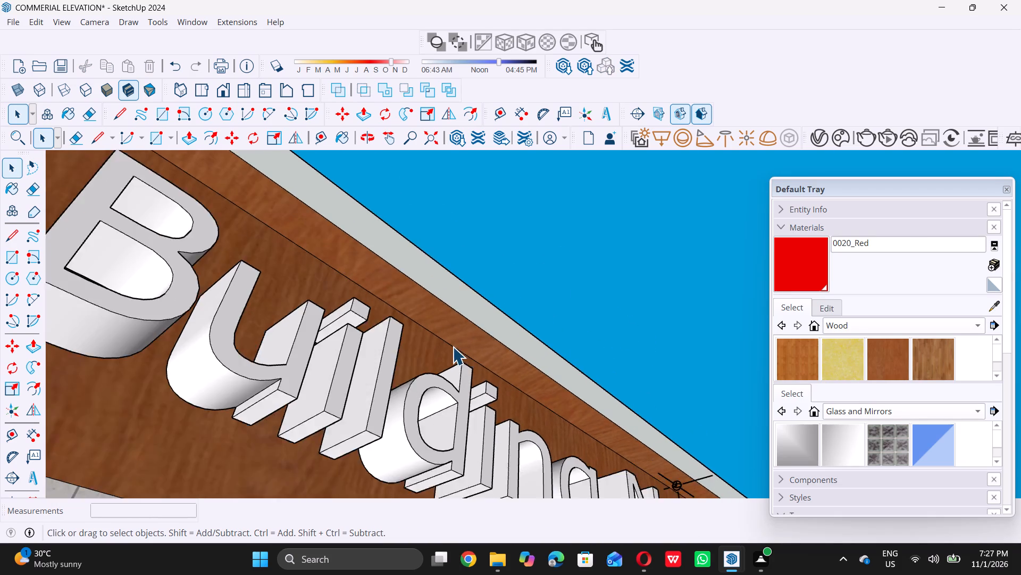
{"action": "scroll", "coordinate": [453, 347], "scroll_direction": "down", "scroll_amount": 13}
{"action": "scroll", "coordinate": [556, 408], "scroll_direction": "up", "scroll_amount": 11}
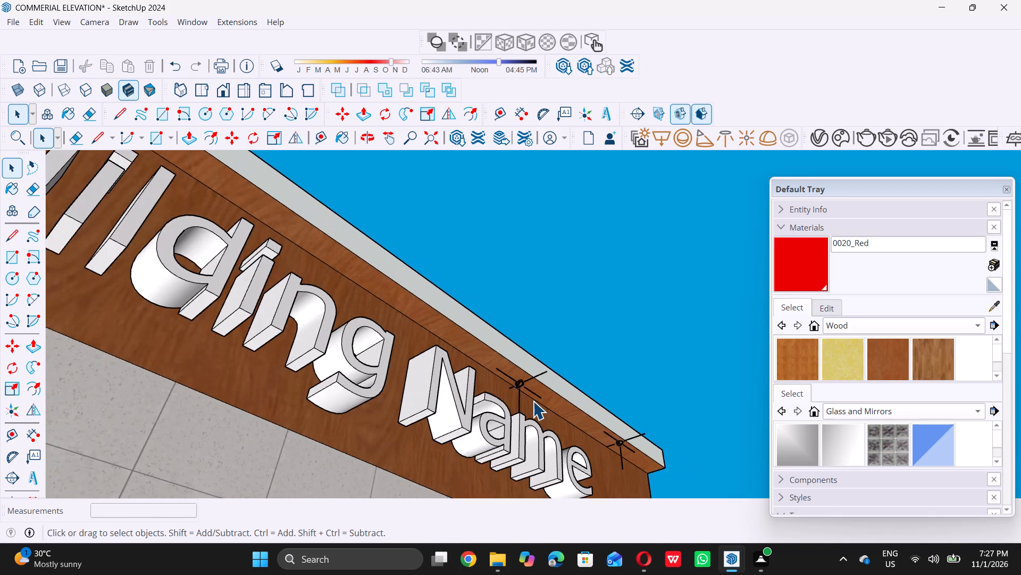
{"action": "double_click", "coordinate": [509, 379]}
{"action": "key", "text": "Delete"}
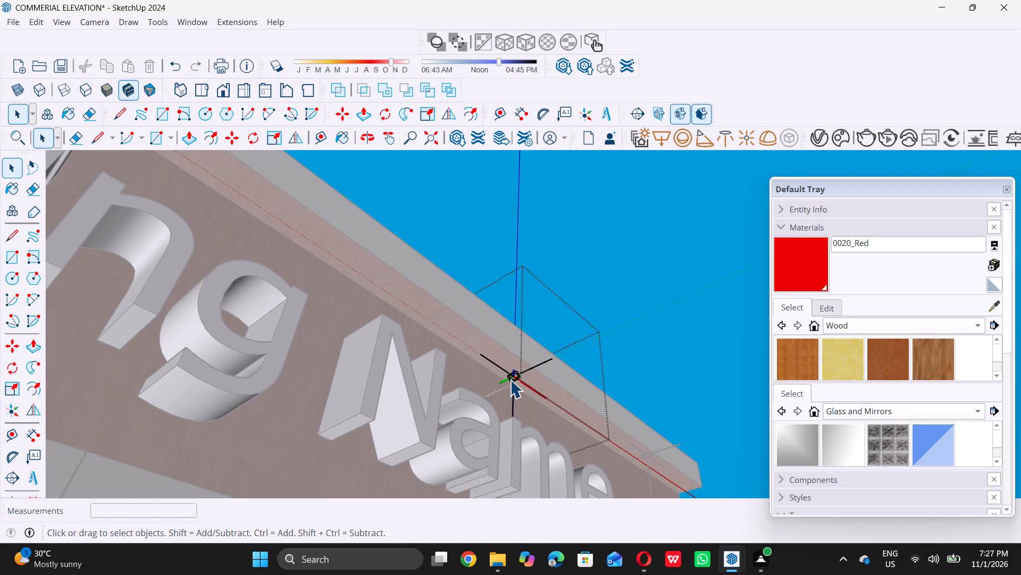
{"action": "triple_click", "coordinate": [698, 332]}
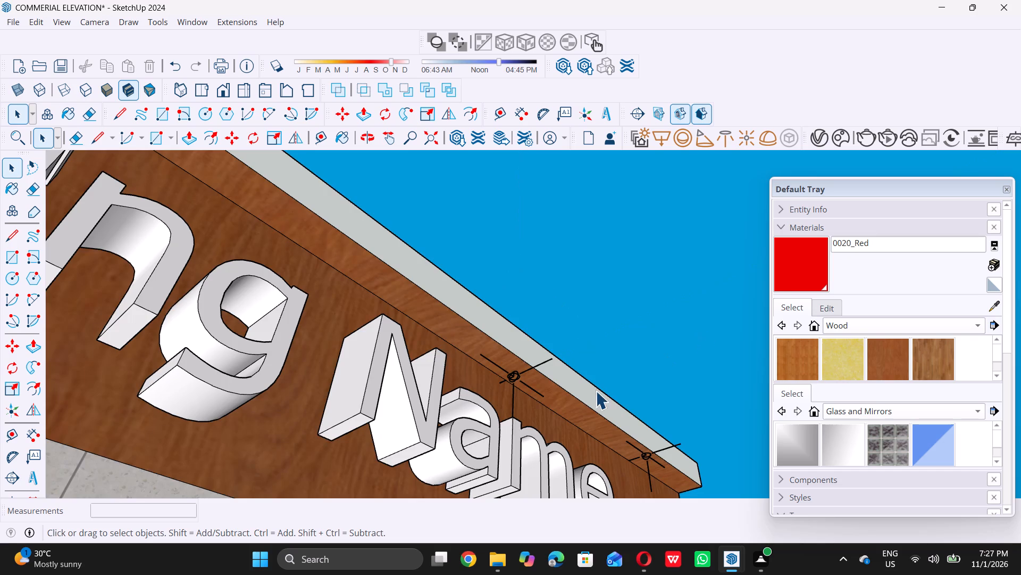
{"action": "left_click", "coordinate": [517, 380]}
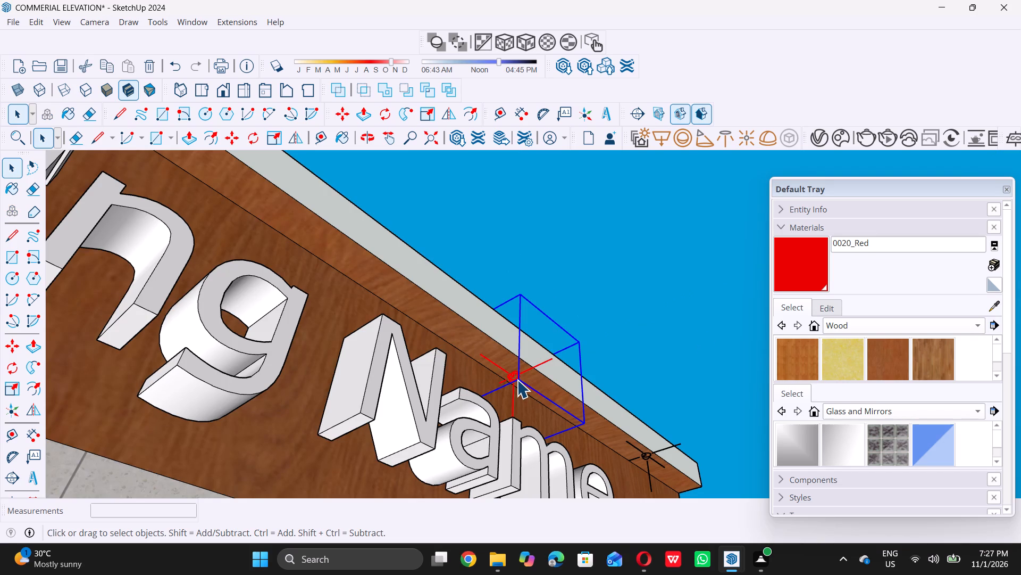
{"action": "key", "text": "Delete"}
{"action": "scroll", "coordinate": [517, 372], "scroll_direction": "down", "scroll_amount": 10}
{"action": "scroll", "coordinate": [575, 411], "scroll_direction": "up", "scroll_amount": 6}
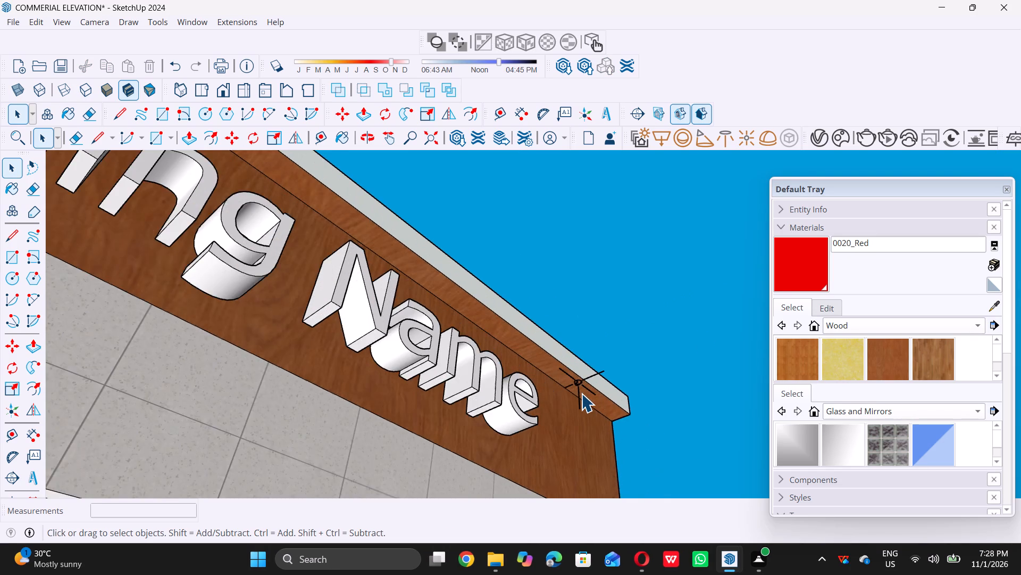
{"action": "scroll", "coordinate": [581, 393], "scroll_direction": "up", "scroll_amount": 4}
{"action": "left_click", "coordinate": [578, 382]}
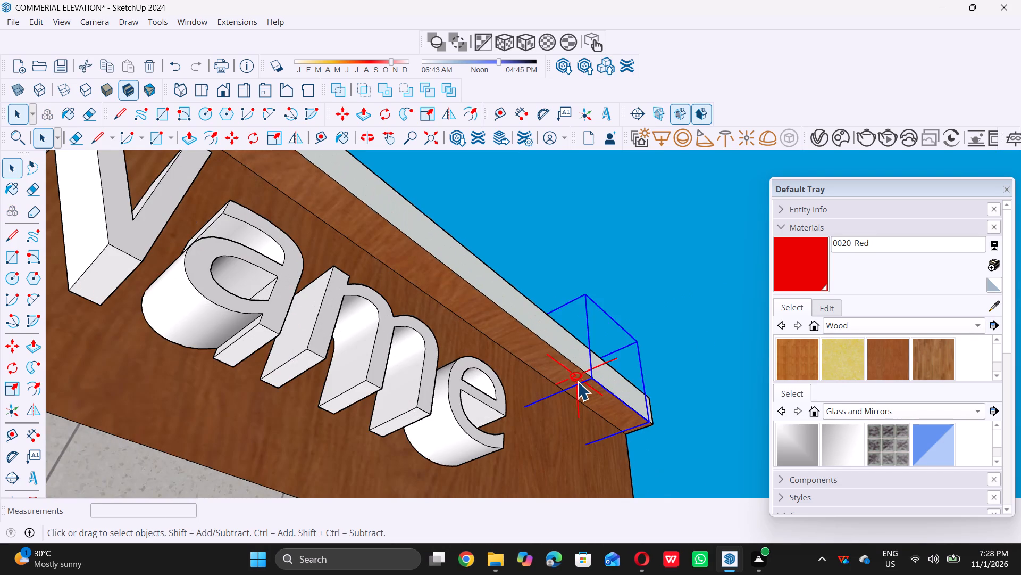
{"action": "key", "text": "Delete"}
Scale down the height of the Omni Light near the top frame's outer corner in successive passes, finishing with a blue-axis factor of 0.93.
{"action": "scroll", "coordinate": [578, 386], "scroll_direction": "down", "scroll_amount": 19}
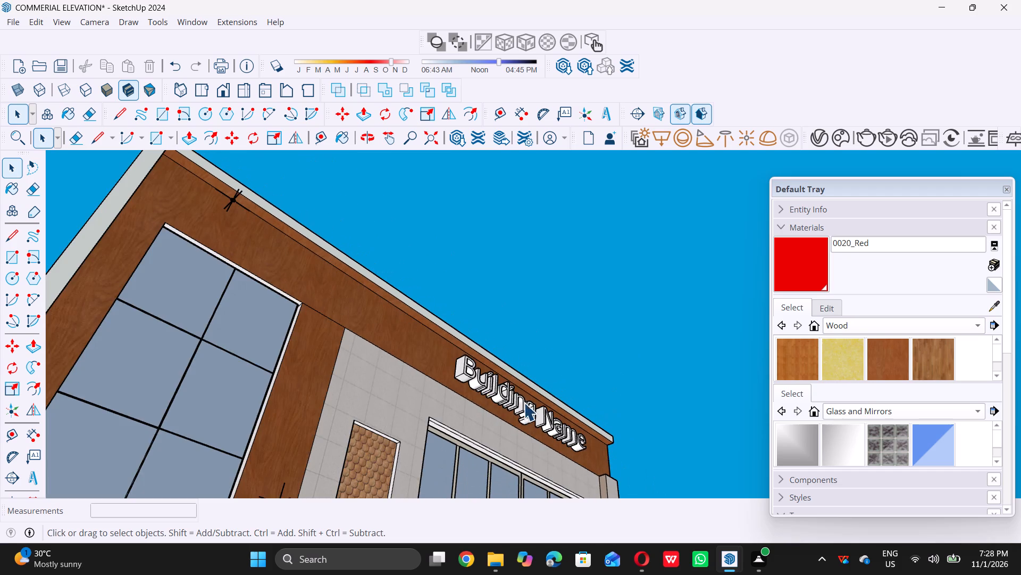
{"action": "scroll", "coordinate": [532, 417], "scroll_direction": "down", "scroll_amount": 4}
{"action": "scroll", "coordinate": [349, 314], "scroll_direction": "up", "scroll_amount": 1}
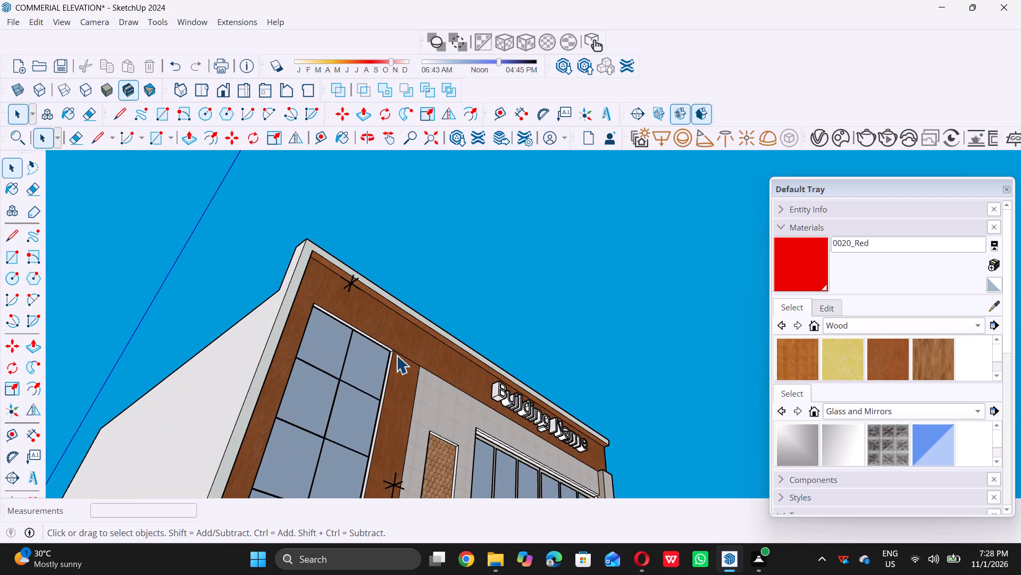
{"action": "scroll", "coordinate": [346, 286], "scroll_direction": "up", "scroll_amount": 6}
{"action": "scroll", "coordinate": [355, 268], "scroll_direction": "up", "scroll_amount": 15}
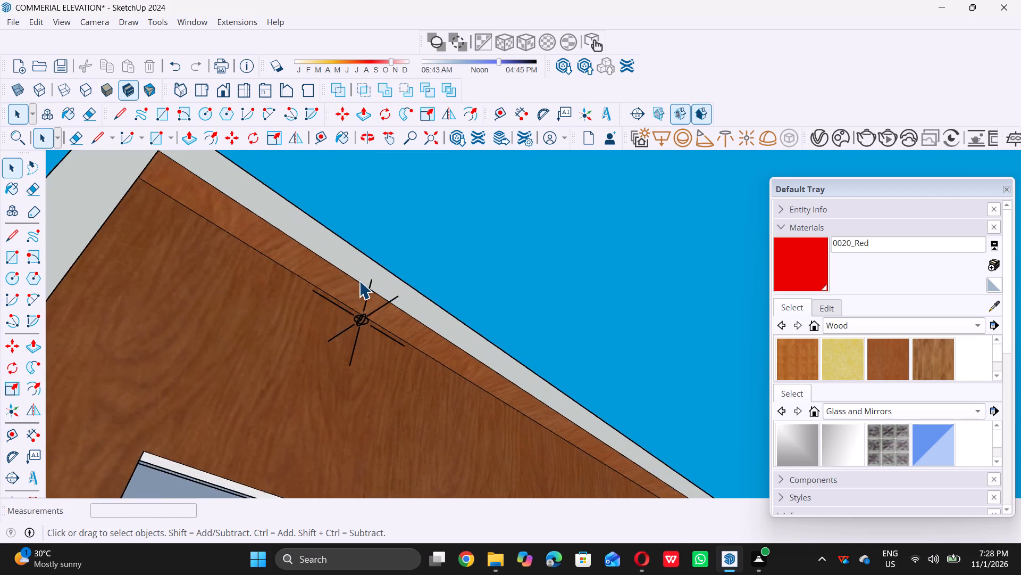
{"action": "scroll", "coordinate": [367, 286], "scroll_direction": "up", "scroll_amount": 6}
{"action": "scroll", "coordinate": [370, 298], "scroll_direction": "down", "scroll_amount": 10}
{"action": "middle_click_drag", "start_coordinate": [392, 305], "coordinate": [333, 400]}
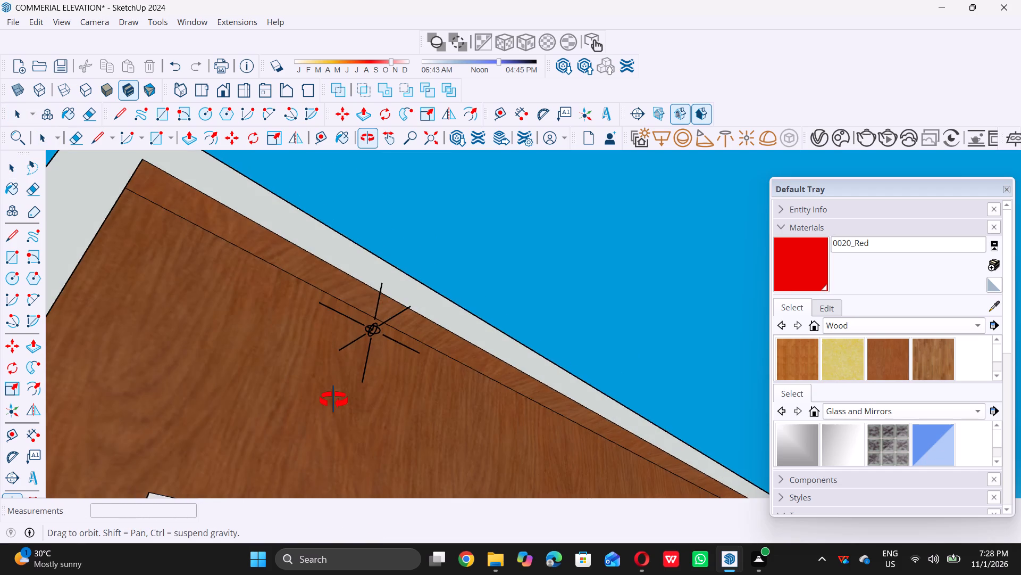
{"action": "middle_click_drag", "start_coordinate": [333, 400], "coordinate": [319, 432]}
{"action": "scroll", "coordinate": [399, 290], "scroll_direction": "up", "scroll_amount": 6}
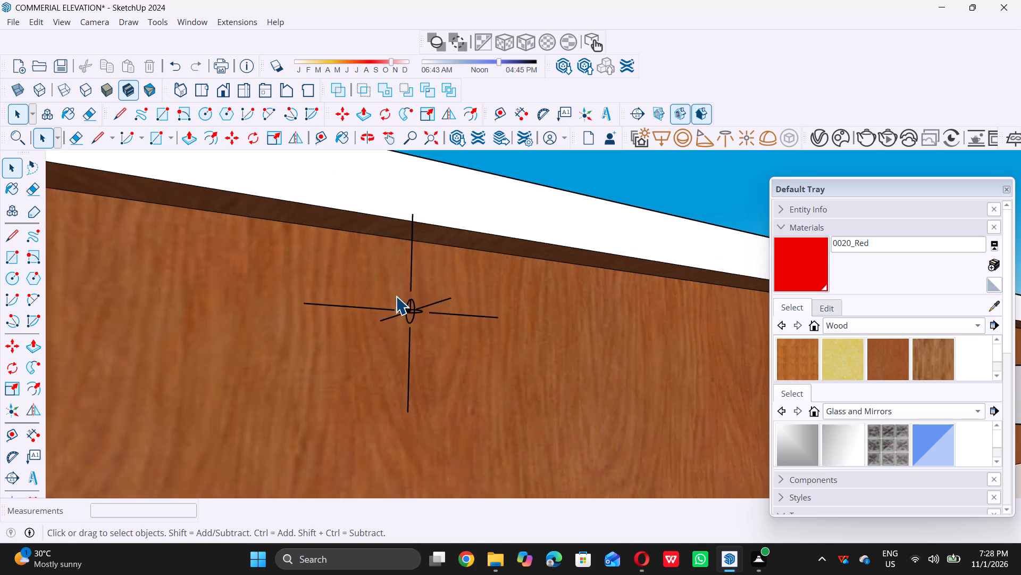
{"action": "left_click", "coordinate": [409, 317]}
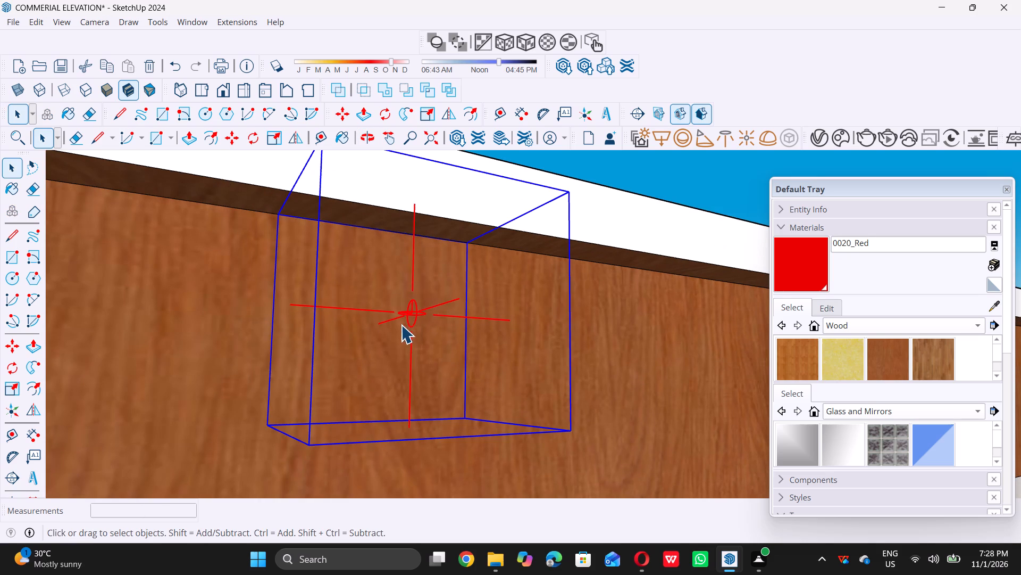
{"action": "key", "text": "s"}
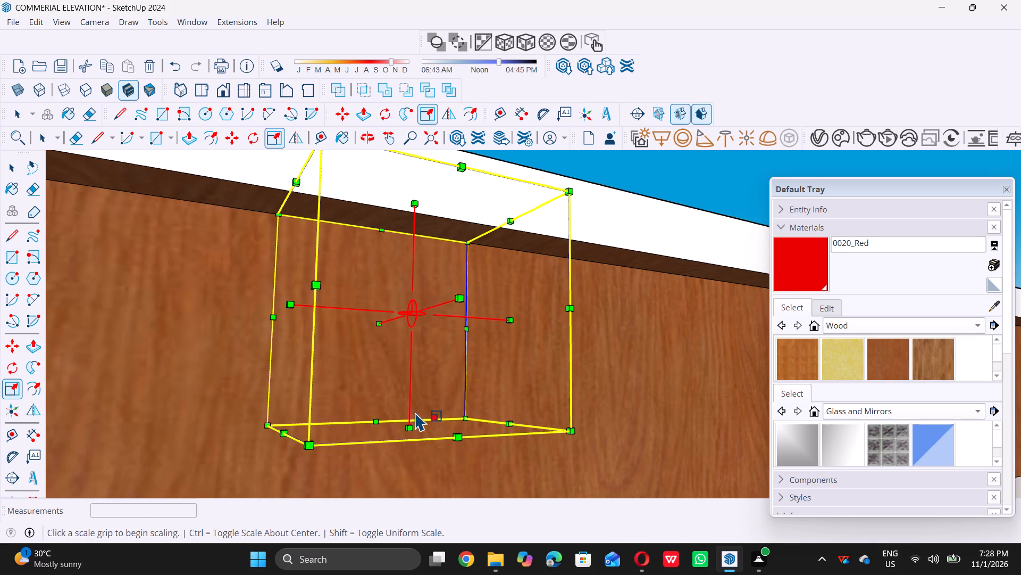
{"action": "double_click", "coordinate": [411, 423]}
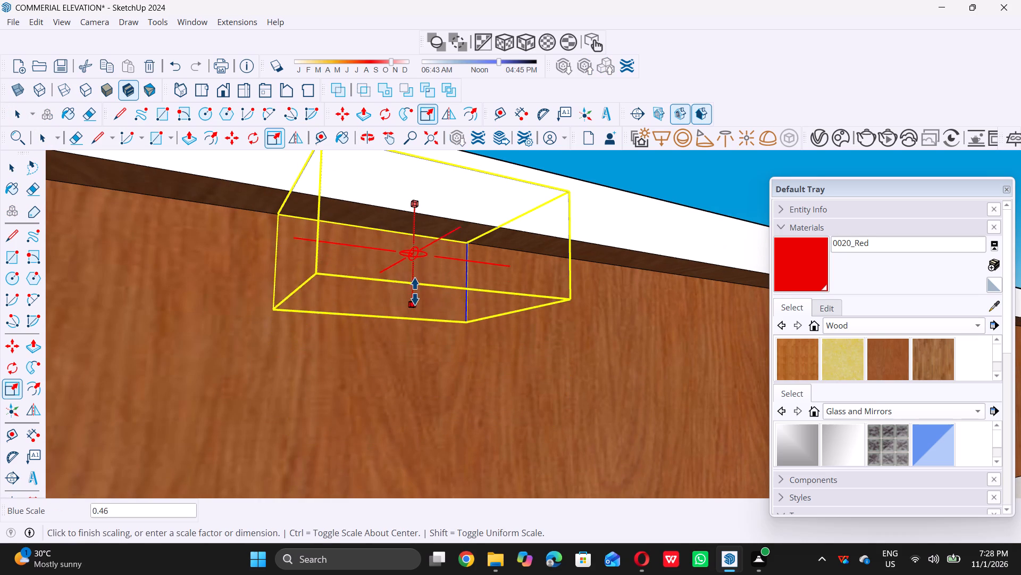
{"action": "triple_click", "coordinate": [416, 273]}
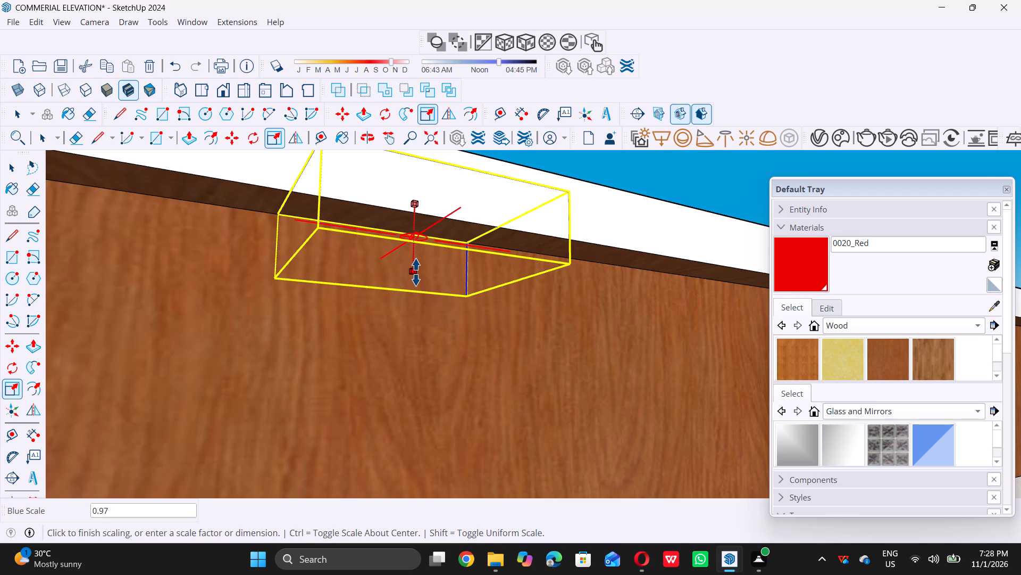
{"action": "double_click", "coordinate": [416, 269]}
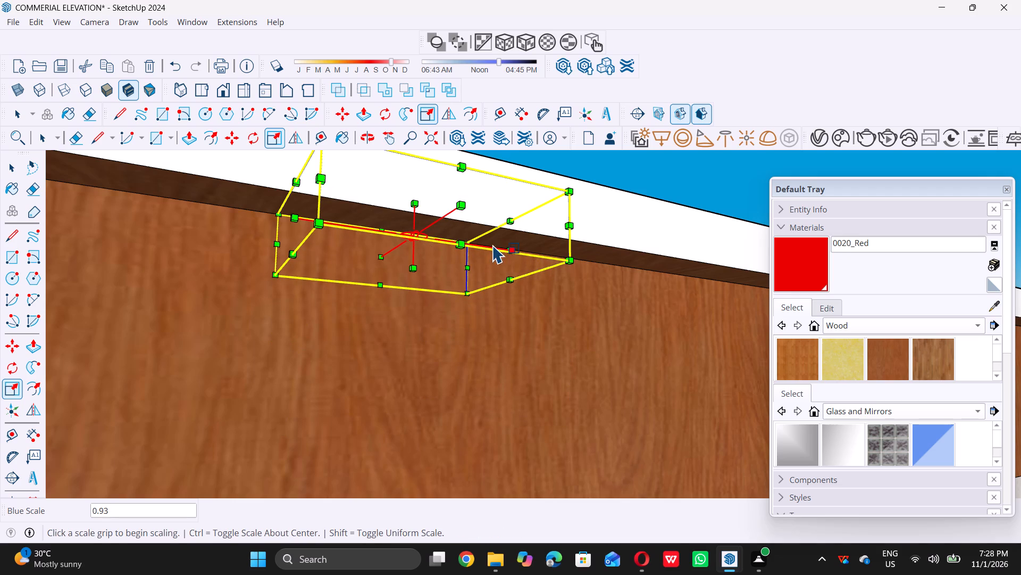
Scale the same Omni Light to about 0.65 along the red axis and about 0.60 along the green axis.
{"action": "left_click", "coordinate": [512, 250]}
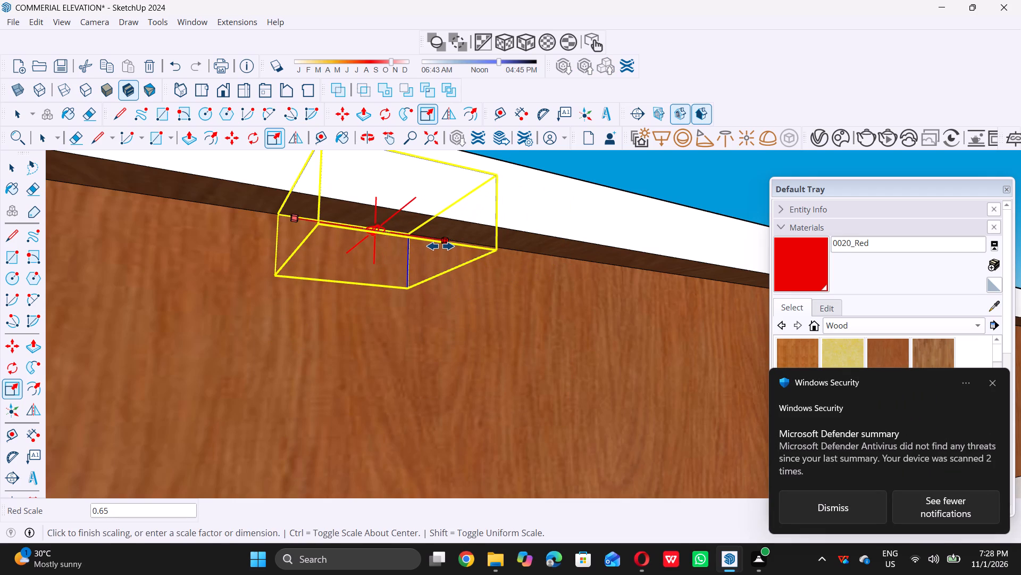
{"action": "double_click", "coordinate": [440, 246]}
{"action": "left_click", "coordinate": [414, 200]}
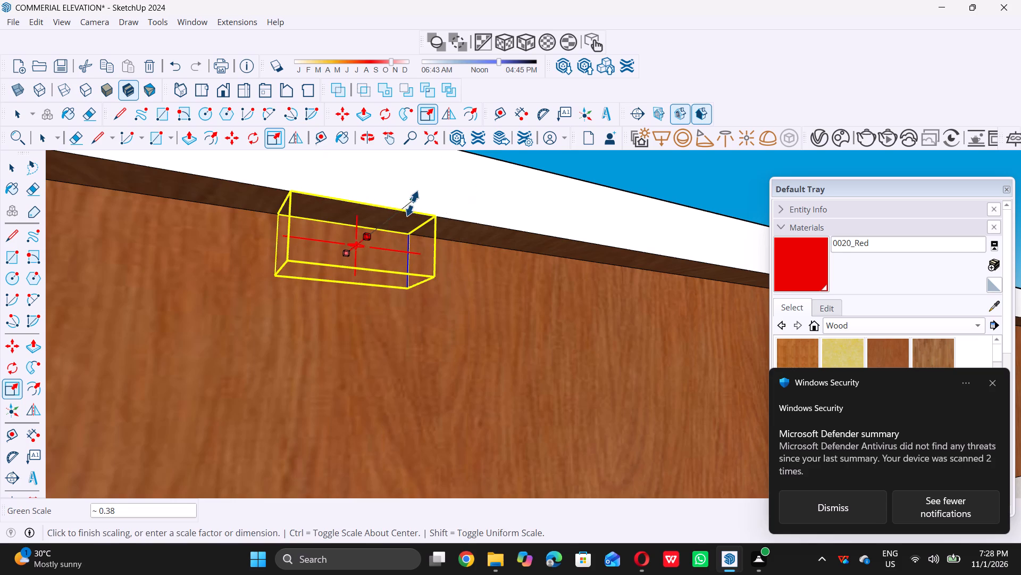
{"action": "double_click", "coordinate": [367, 239]}
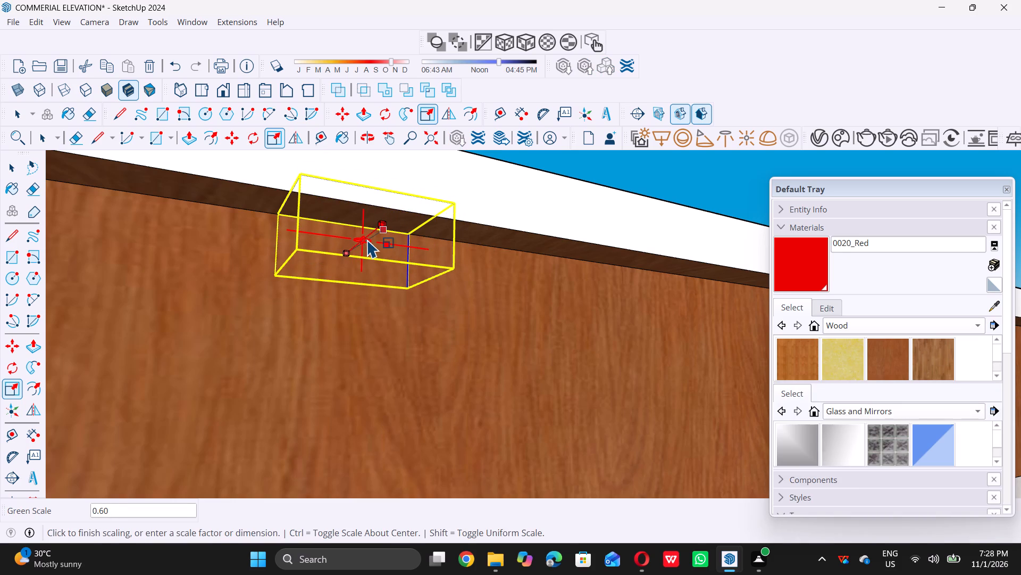
{"action": "key", "text": "space"}
Reduce the corner Omni Light's height further with a blue-axis scale of about 0.78.
{"action": "scroll", "coordinate": [334, 289], "scroll_direction": "down", "scroll_amount": 13}
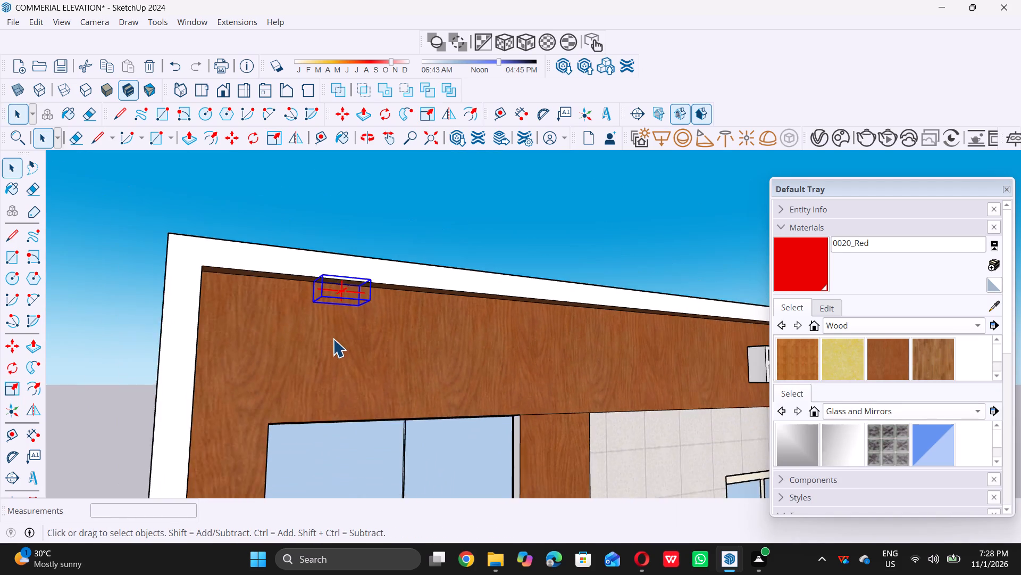
{"action": "scroll", "coordinate": [333, 339], "scroll_direction": "down", "scroll_amount": 4}
{"action": "middle_click_drag", "start_coordinate": [349, 344], "coordinate": [316, 271]}
{"action": "scroll", "coordinate": [331, 243], "scroll_direction": "up", "scroll_amount": 7}
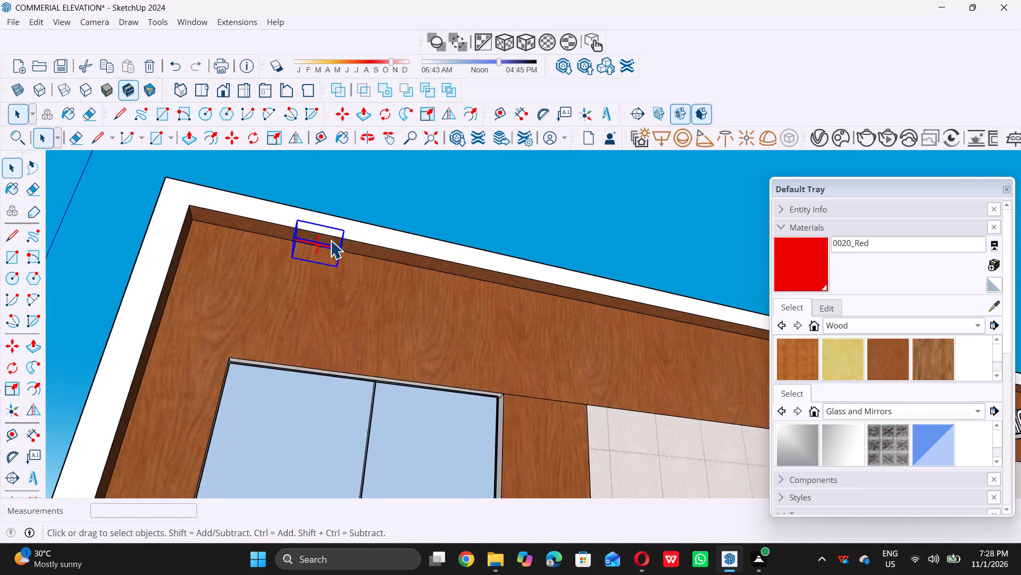
{"action": "scroll", "coordinate": [312, 251], "scroll_direction": "up", "scroll_amount": 7}
{"action": "scroll", "coordinate": [268, 311], "scroll_direction": "down", "scroll_amount": 16}
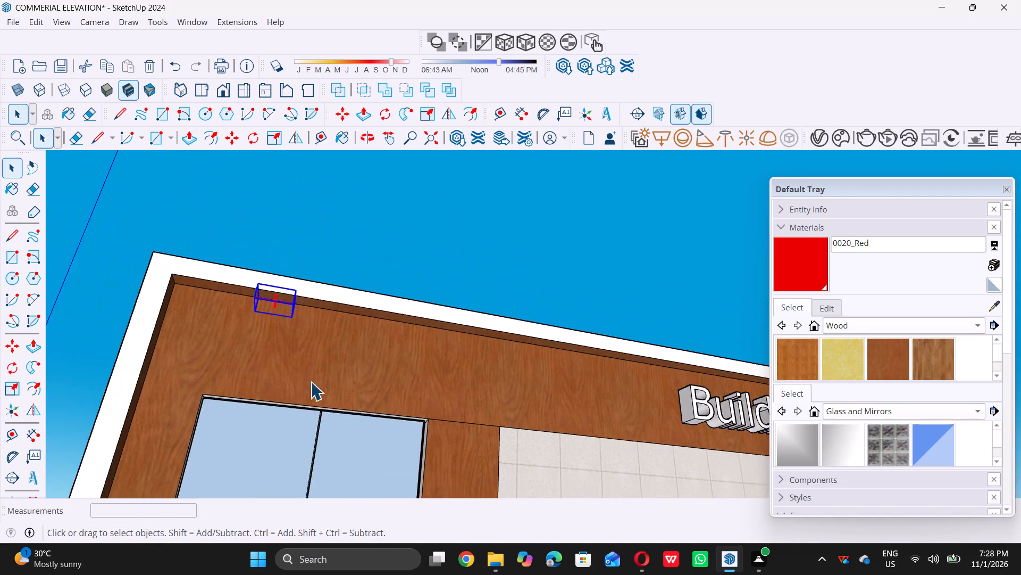
{"action": "scroll", "coordinate": [311, 382], "scroll_direction": "down", "scroll_amount": 2}
{"action": "middle_click_drag", "start_coordinate": [328, 382], "coordinate": [285, 319]}
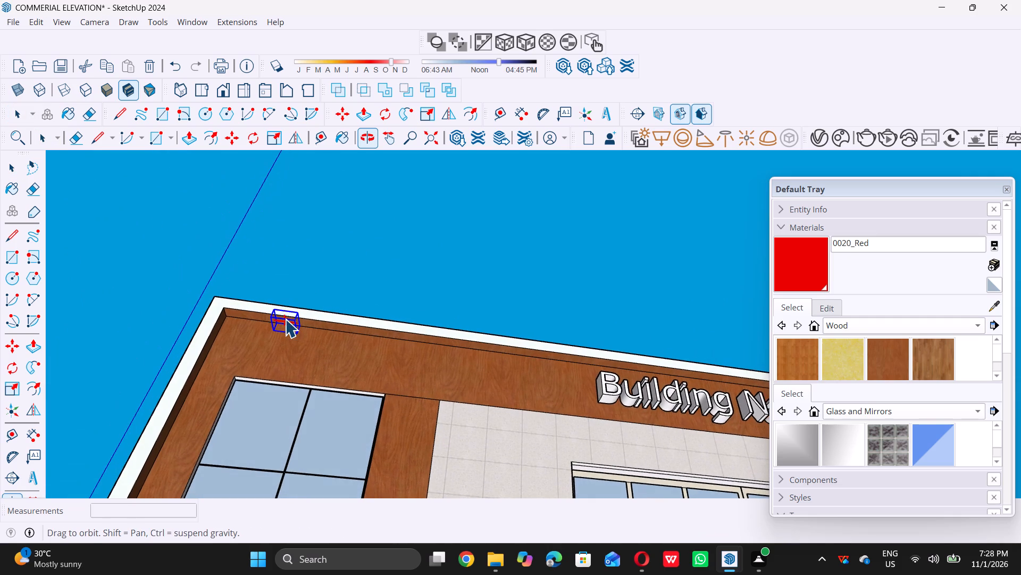
{"action": "scroll", "coordinate": [282, 302], "scroll_direction": "up", "scroll_amount": 14}
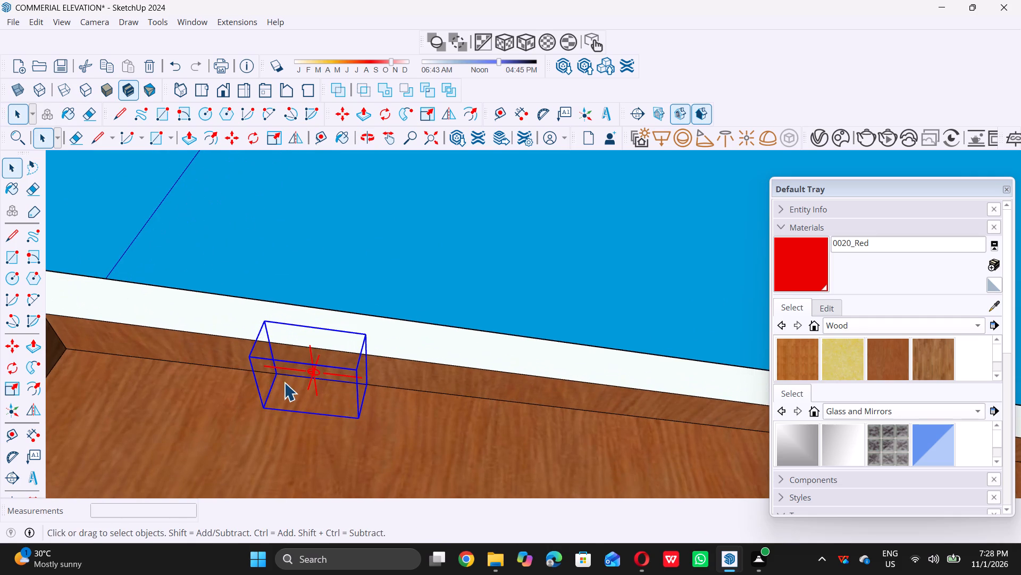
{"action": "scroll", "coordinate": [315, 376], "scroll_direction": "up", "scroll_amount": 3}
{"action": "key", "text": "s"}
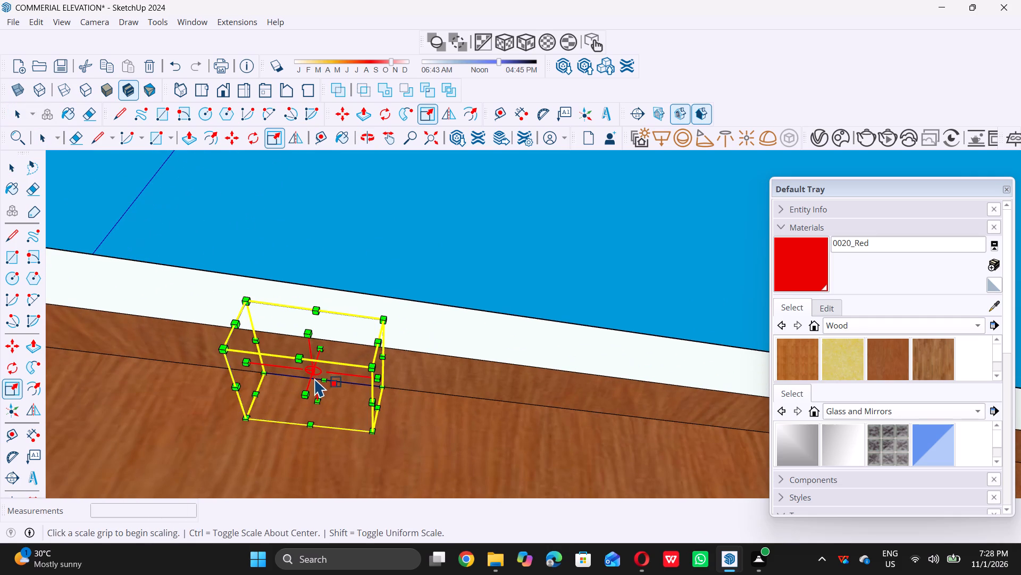
{"action": "left_click", "coordinate": [304, 390]}
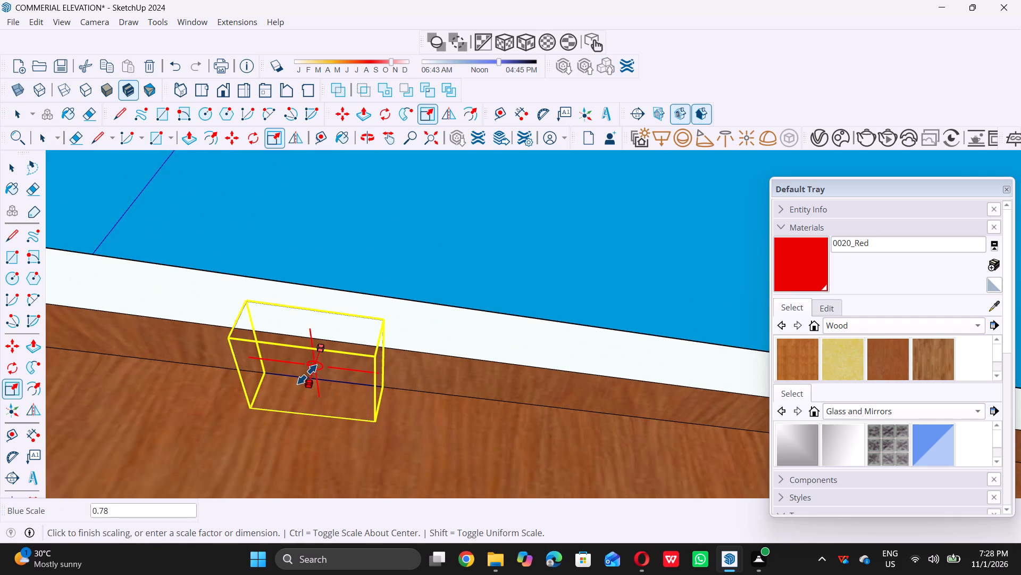
{"action": "left_click", "coordinate": [311, 369]}
{"action": "key", "text": "space"}
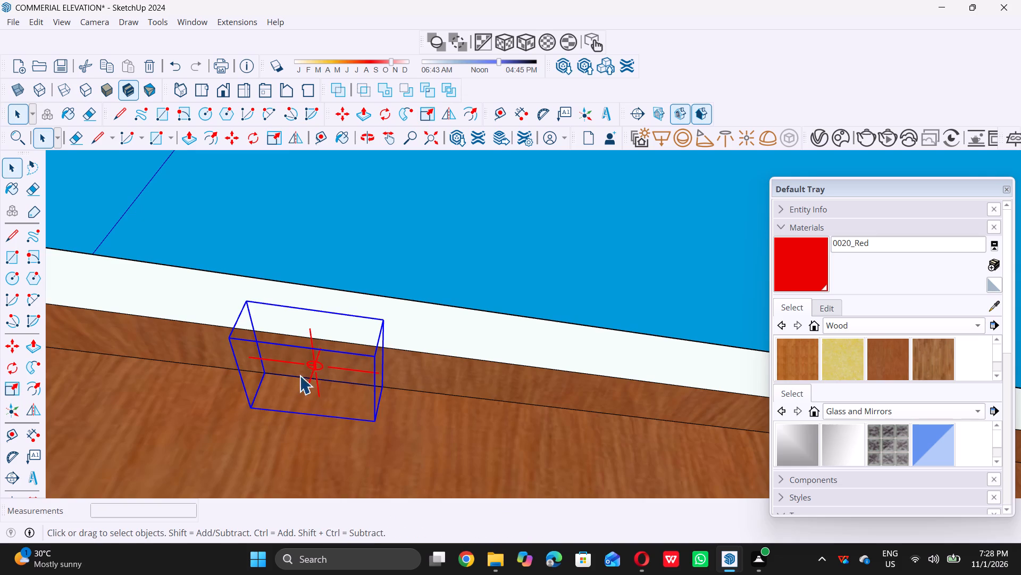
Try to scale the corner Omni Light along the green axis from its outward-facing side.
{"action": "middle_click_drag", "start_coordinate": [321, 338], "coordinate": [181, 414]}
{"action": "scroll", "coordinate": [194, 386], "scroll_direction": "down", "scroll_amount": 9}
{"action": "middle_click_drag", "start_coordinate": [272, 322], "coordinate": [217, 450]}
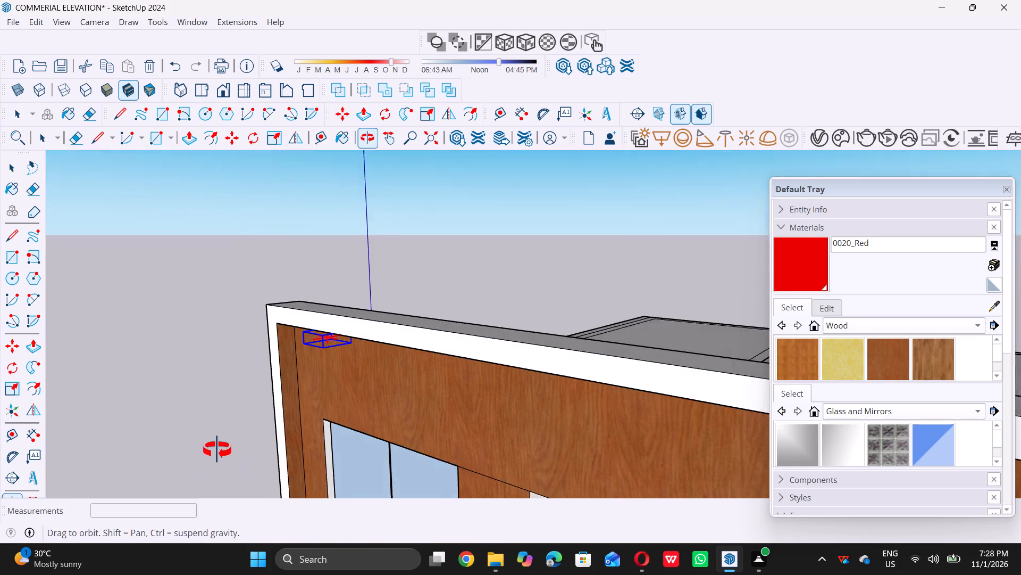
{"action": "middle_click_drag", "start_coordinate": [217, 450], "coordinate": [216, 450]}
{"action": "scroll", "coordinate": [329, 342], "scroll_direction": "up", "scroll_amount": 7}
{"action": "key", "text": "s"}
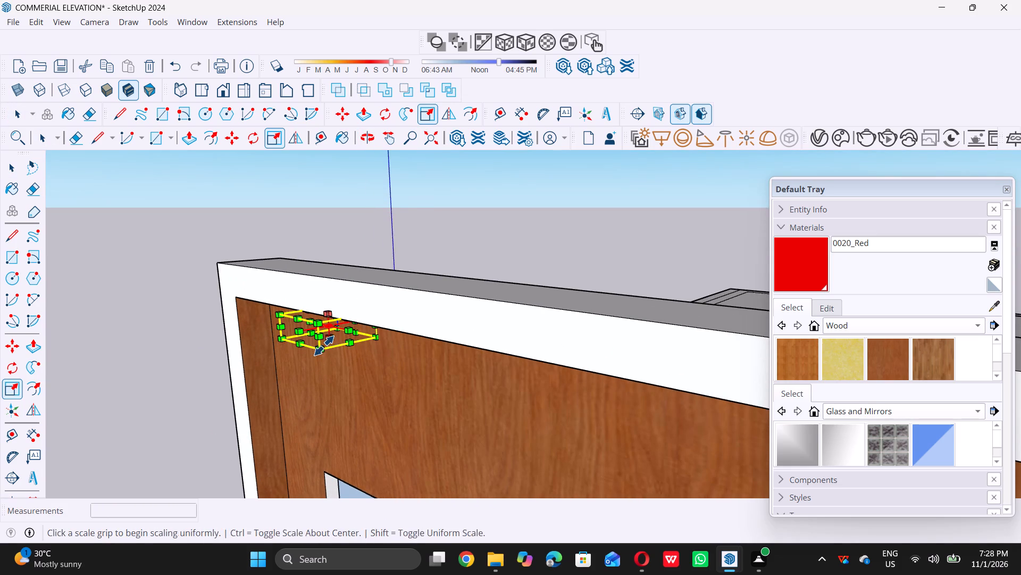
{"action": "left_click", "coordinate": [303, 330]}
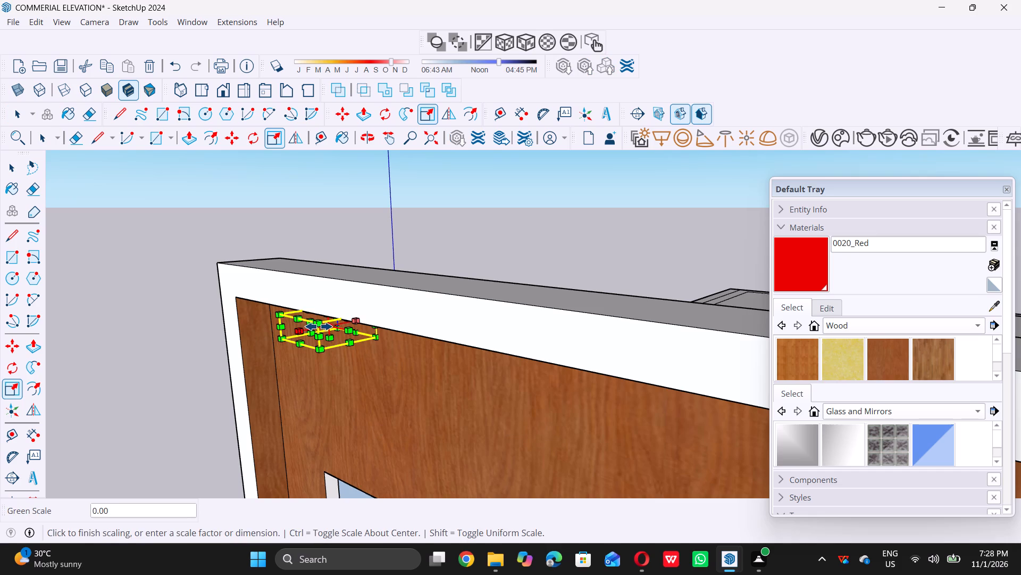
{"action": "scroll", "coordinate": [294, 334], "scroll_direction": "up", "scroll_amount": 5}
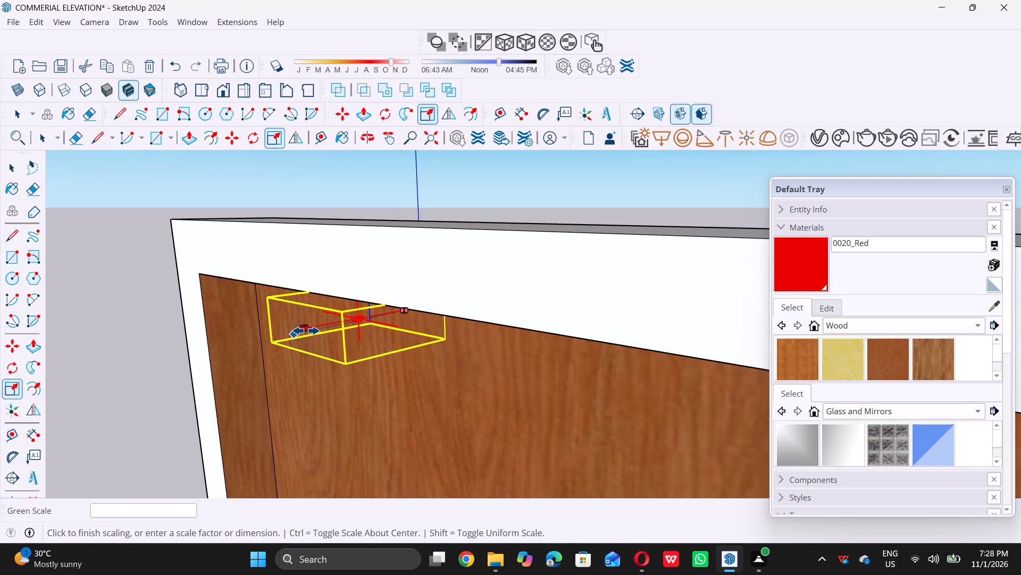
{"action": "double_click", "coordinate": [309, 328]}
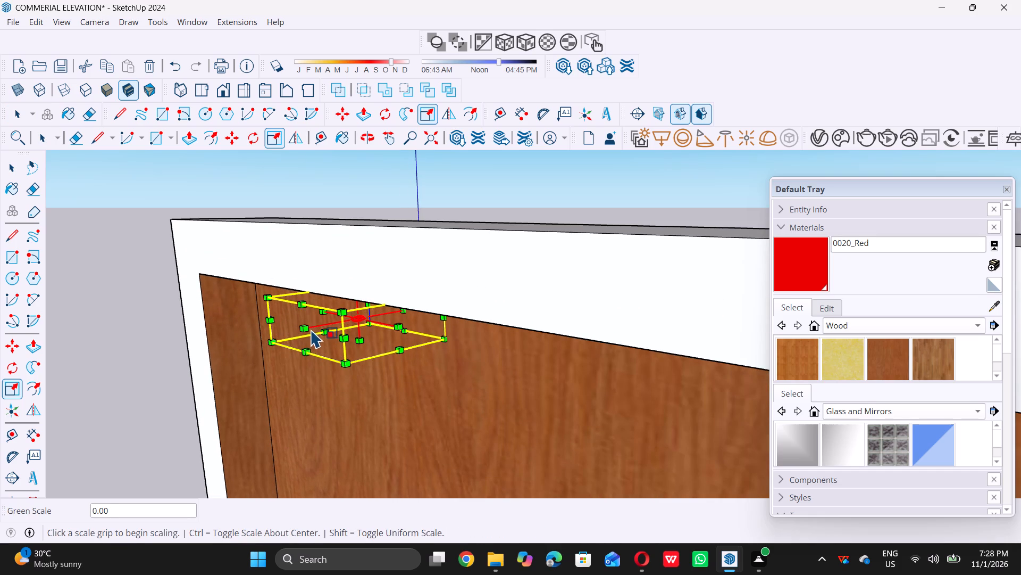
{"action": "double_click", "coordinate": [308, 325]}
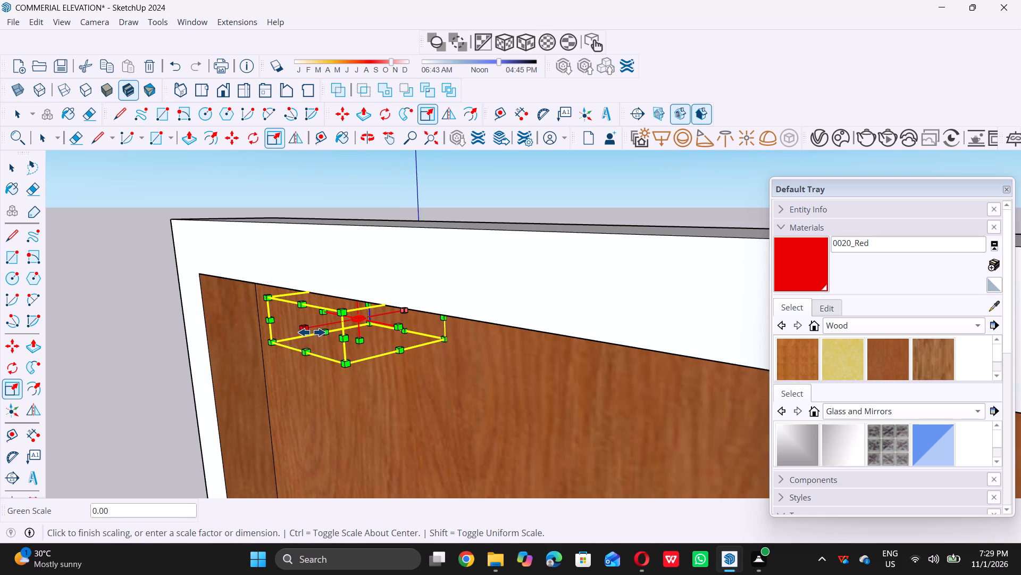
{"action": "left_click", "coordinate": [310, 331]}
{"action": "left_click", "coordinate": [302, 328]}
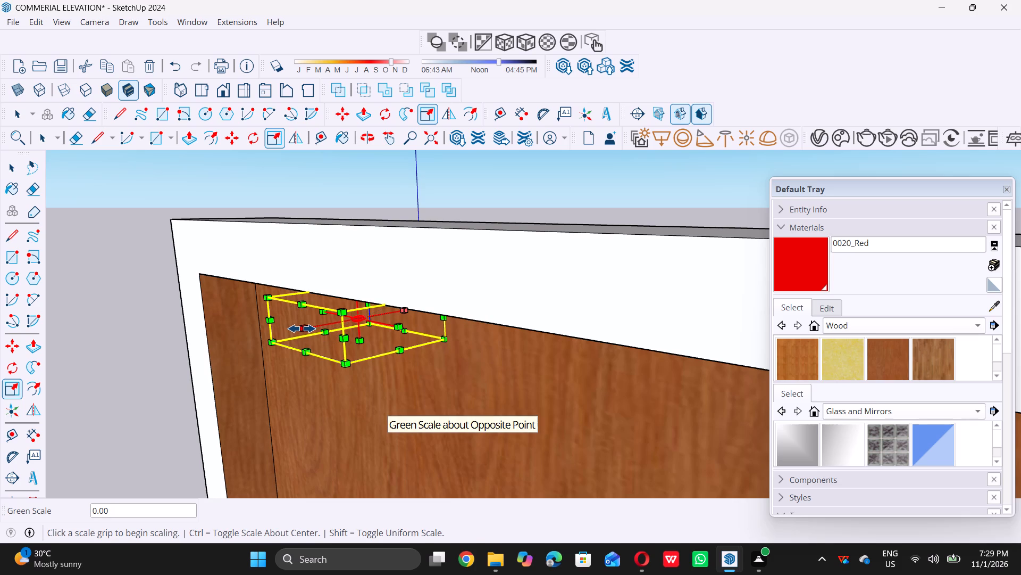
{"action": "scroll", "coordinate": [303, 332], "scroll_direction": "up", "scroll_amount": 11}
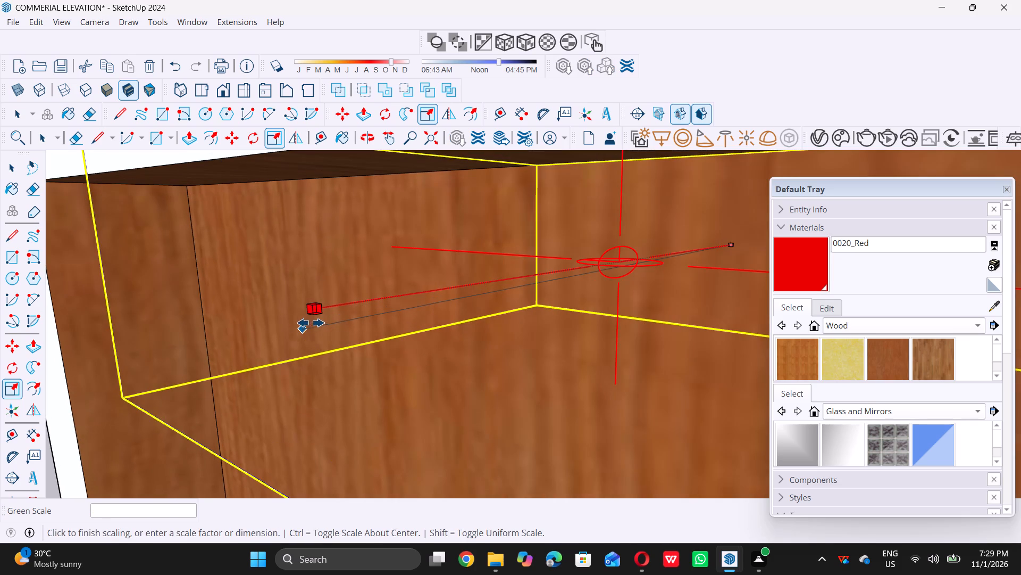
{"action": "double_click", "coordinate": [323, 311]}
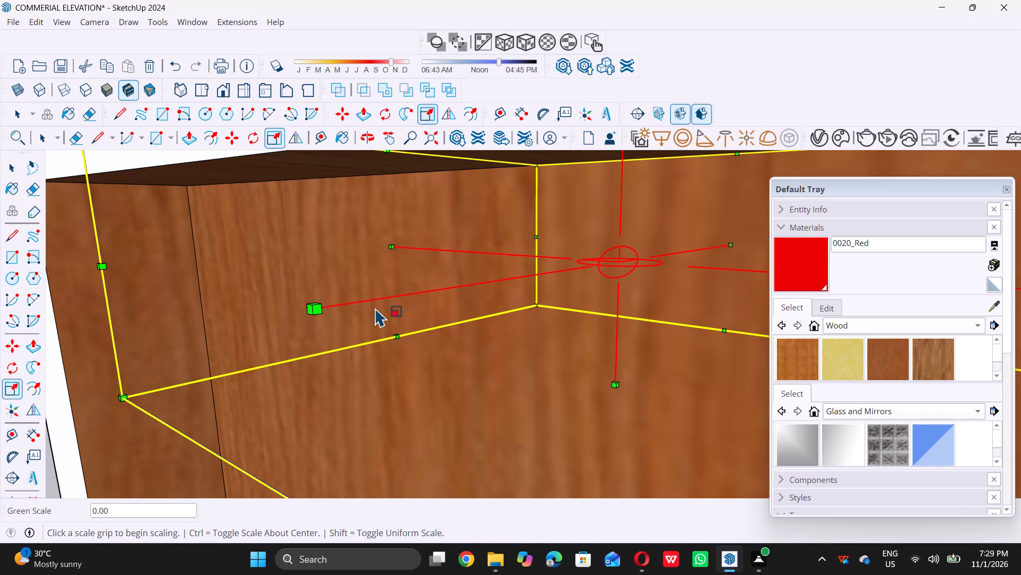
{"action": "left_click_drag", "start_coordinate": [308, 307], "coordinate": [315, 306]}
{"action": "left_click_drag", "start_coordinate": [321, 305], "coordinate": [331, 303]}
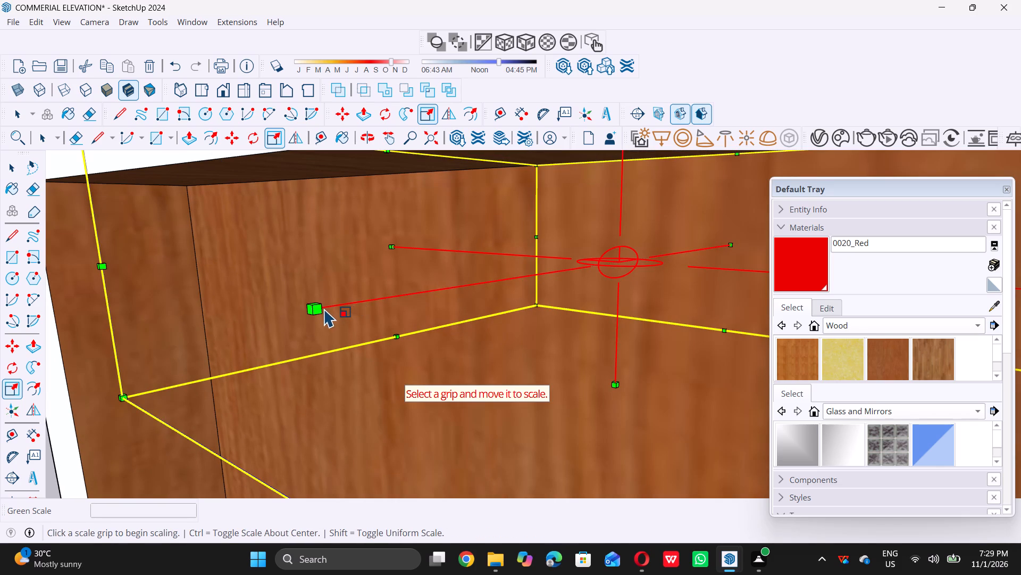
Scale the corner Omni Light to about 0.63 along the green axis, pulling its outer side in toward the wood wall.
{"action": "scroll", "coordinate": [324, 308], "scroll_direction": "down", "scroll_amount": 19}
{"action": "middle_click_drag", "start_coordinate": [342, 310], "coordinate": [307, 356]}
{"action": "scroll", "coordinate": [342, 310], "scroll_direction": "down", "scroll_amount": 1}
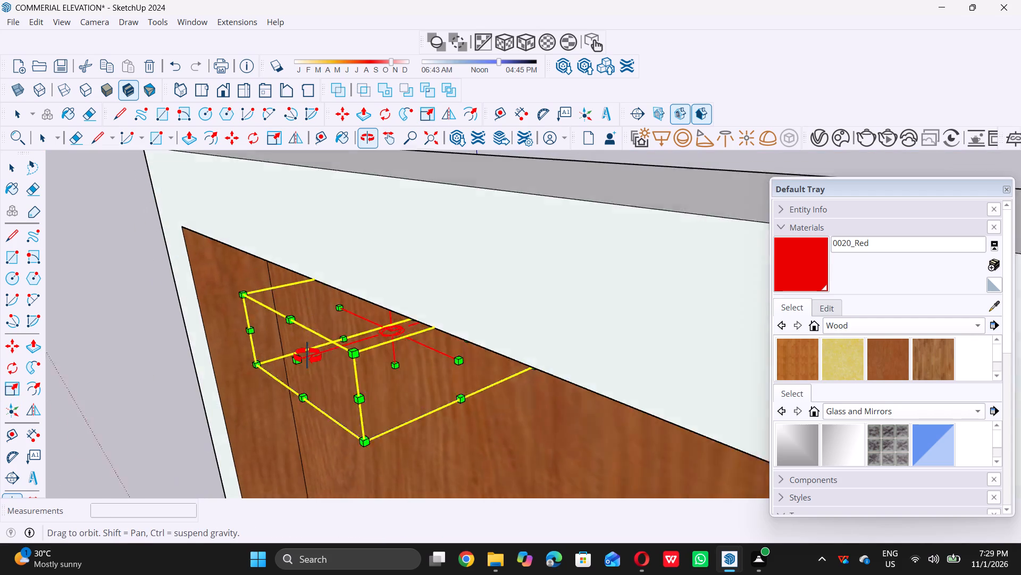
{"action": "middle_click_drag", "start_coordinate": [307, 356], "coordinate": [305, 344]}
{"action": "scroll", "coordinate": [304, 331], "scroll_direction": "down", "scroll_amount": 7}
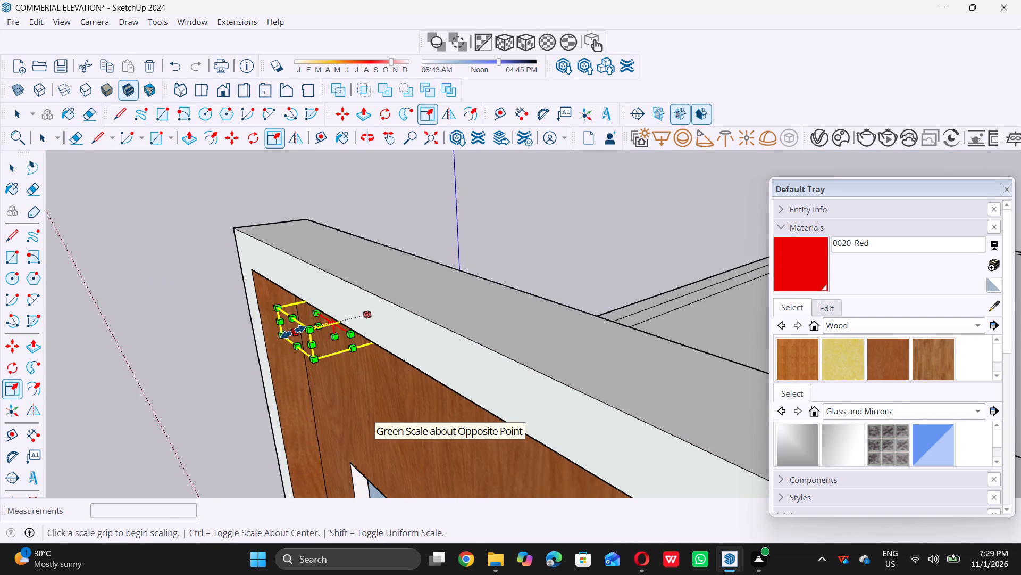
{"action": "double_click", "coordinate": [293, 332]}
{"action": "double_click", "coordinate": [346, 318]}
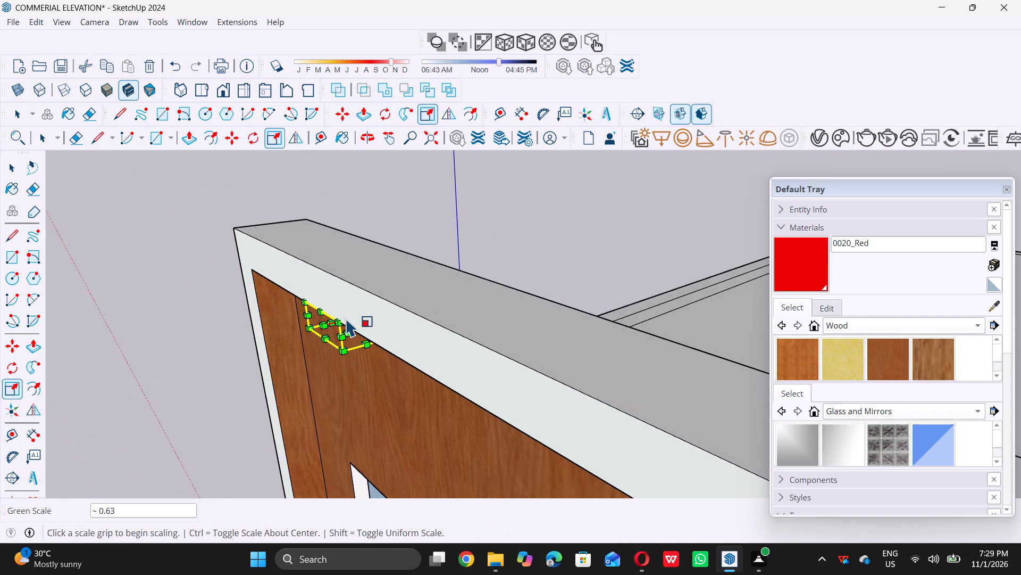
{"action": "key", "text": "space"}
{"action": "scroll", "coordinate": [346, 318], "scroll_direction": "down", "scroll_amount": 16}
{"action": "middle_click_drag", "start_coordinate": [342, 380], "coordinate": [346, 378]}
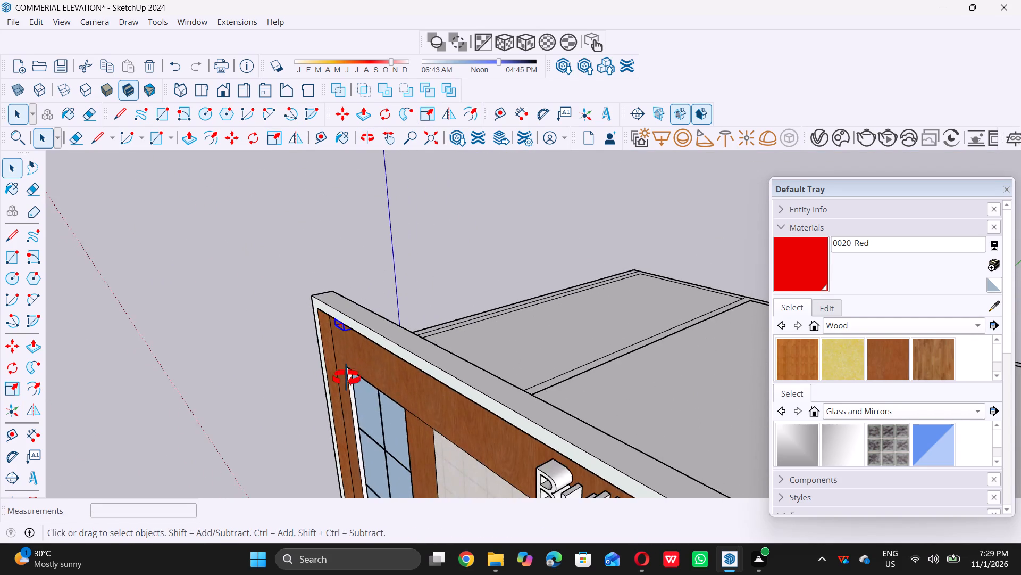
Copy the corner Omni Light about 6' 10 9/16" along the wood soffit edge beneath the parapet, toward the Building Name sign.
{"action": "middle_click_drag", "start_coordinate": [346, 378], "coordinate": [510, 260]}
{"action": "scroll", "coordinate": [510, 260], "scroll_direction": "up", "scroll_amount": 1}
{"action": "scroll", "coordinate": [447, 280], "scroll_direction": "down", "scroll_amount": 7}
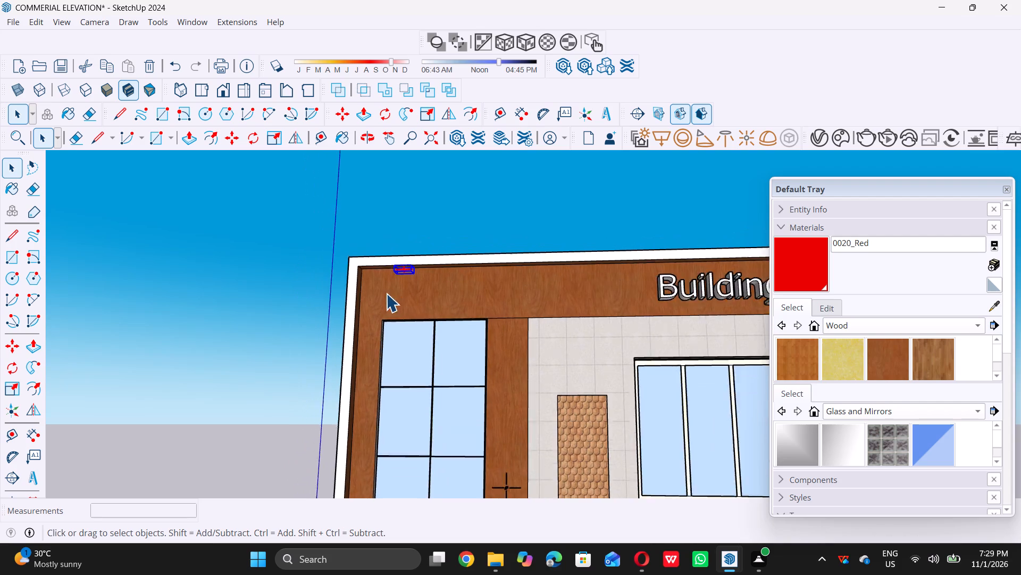
{"action": "scroll", "coordinate": [386, 293], "scroll_direction": "down", "scroll_amount": 6}
{"action": "middle_click_drag", "start_coordinate": [403, 299], "coordinate": [464, 252]}
{"action": "scroll", "coordinate": [420, 254], "scroll_direction": "up", "scroll_amount": 1}
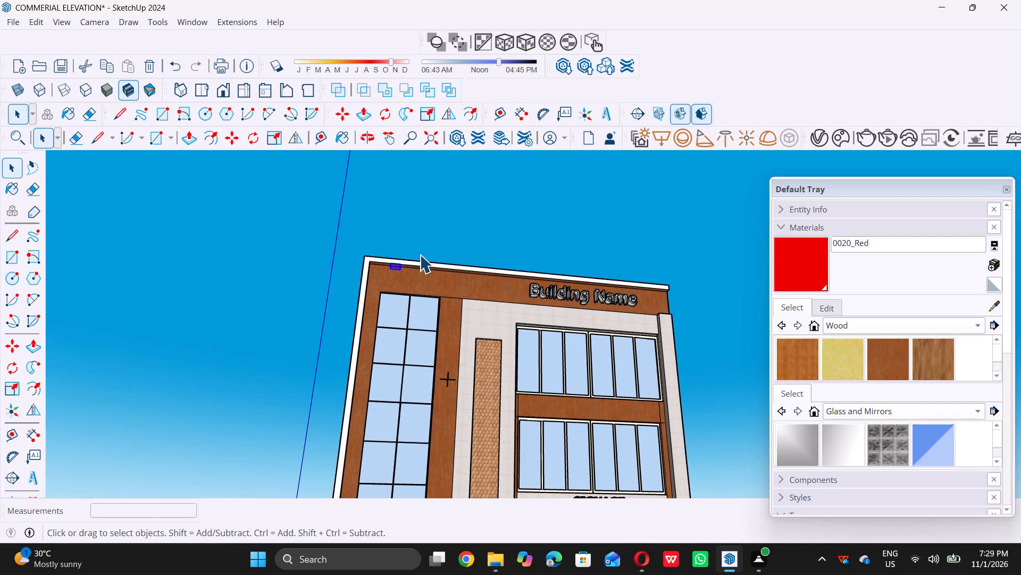
{"action": "scroll", "coordinate": [420, 254], "scroll_direction": "up", "scroll_amount": 12}
{"action": "scroll", "coordinate": [383, 264], "scroll_direction": "up", "scroll_amount": 11}
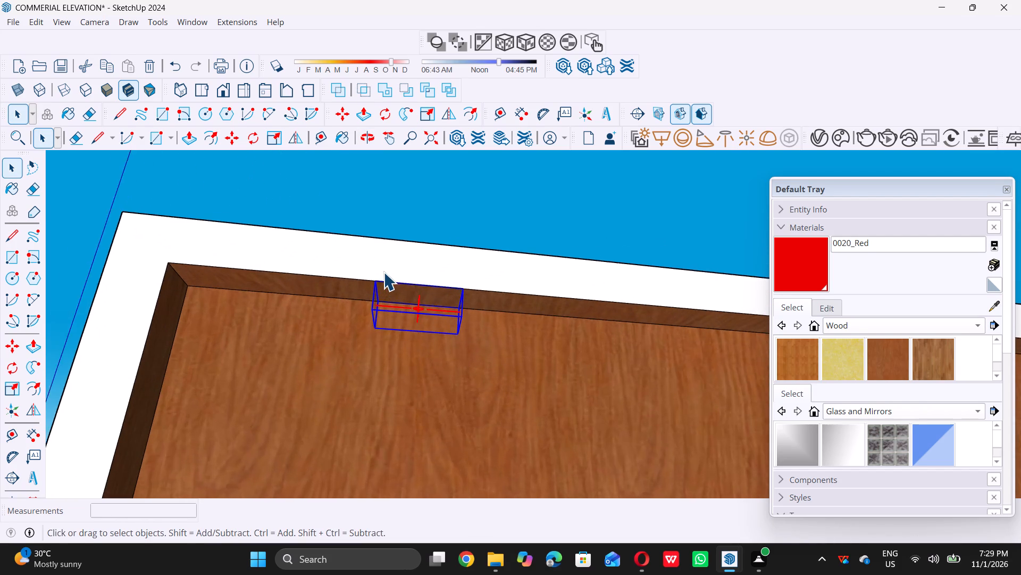
{"action": "scroll", "coordinate": [383, 272], "scroll_direction": "up", "scroll_amount": 2}
{"action": "key", "text": "m"}
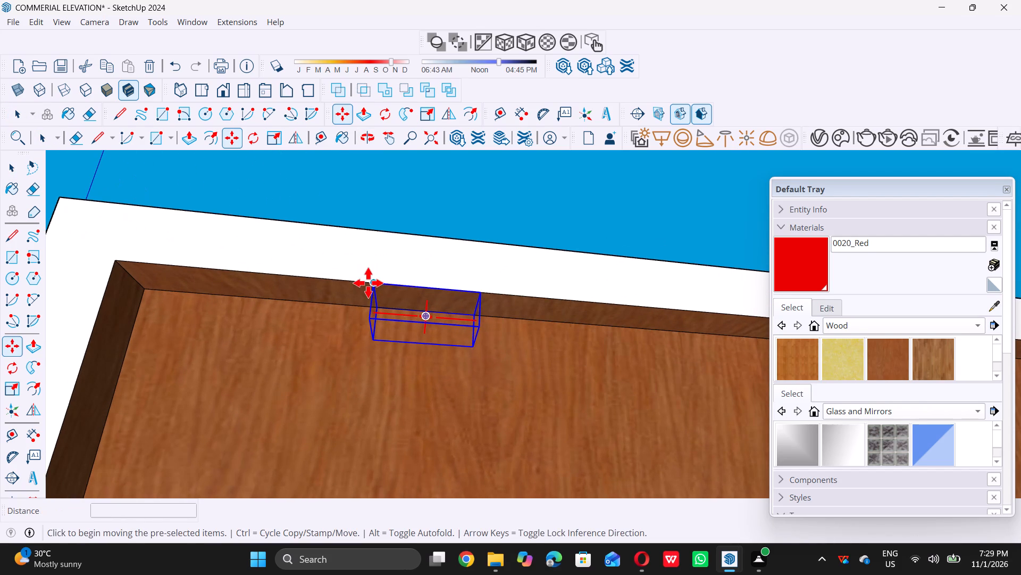
{"action": "double_click", "coordinate": [372, 285]}
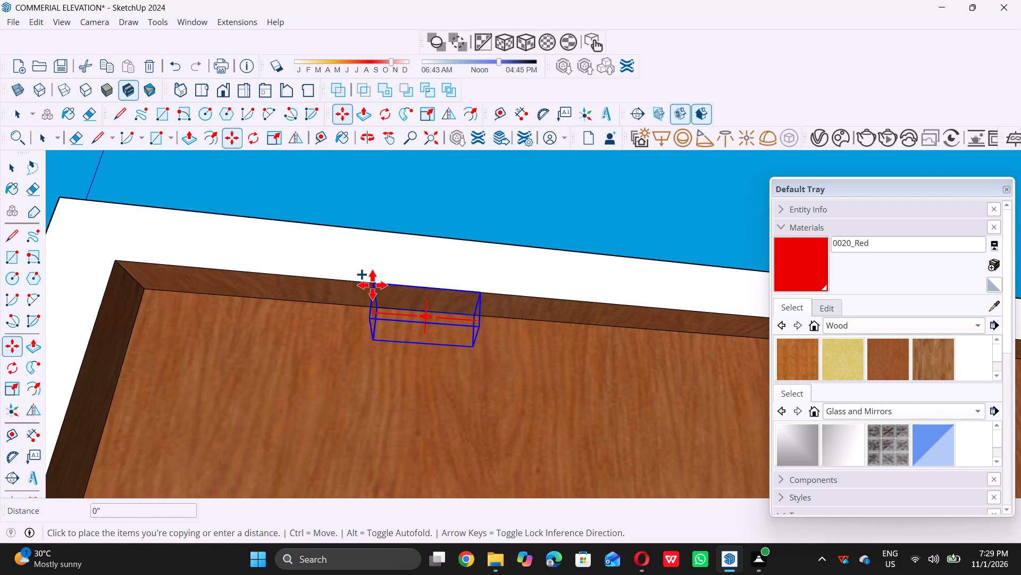
{"action": "scroll", "coordinate": [372, 285], "scroll_direction": "down", "scroll_amount": 14}
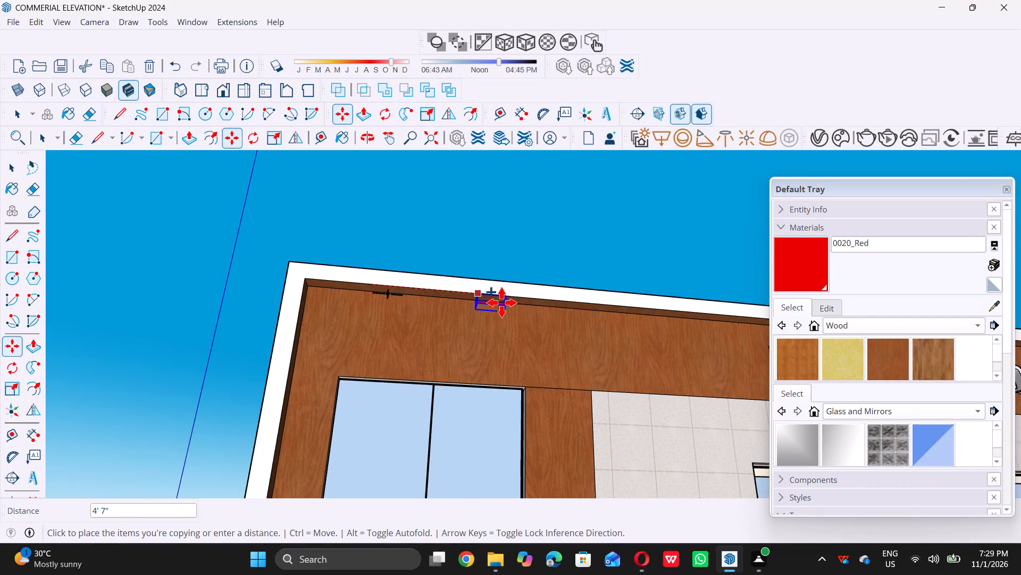
{"action": "double_click", "coordinate": [528, 298]}
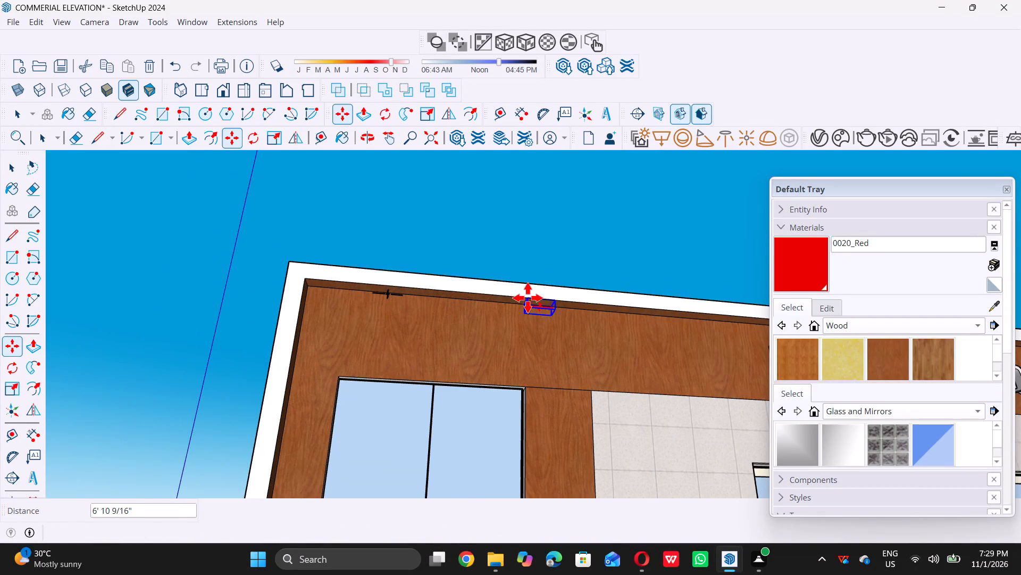
Copy the new Omni Light about 7' farther along the soffit edge, to just before the Building Name sign.
{"action": "double_click", "coordinate": [528, 298]}
{"action": "scroll", "coordinate": [525, 297], "scroll_direction": "down", "scroll_amount": 15}
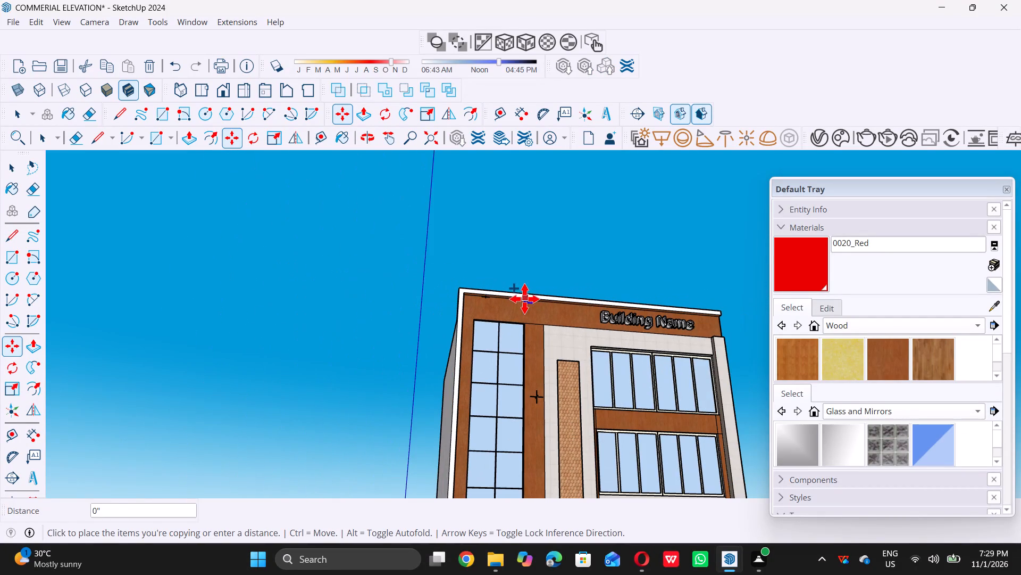
{"action": "scroll", "coordinate": [567, 309], "scroll_direction": "up", "scroll_amount": 11}
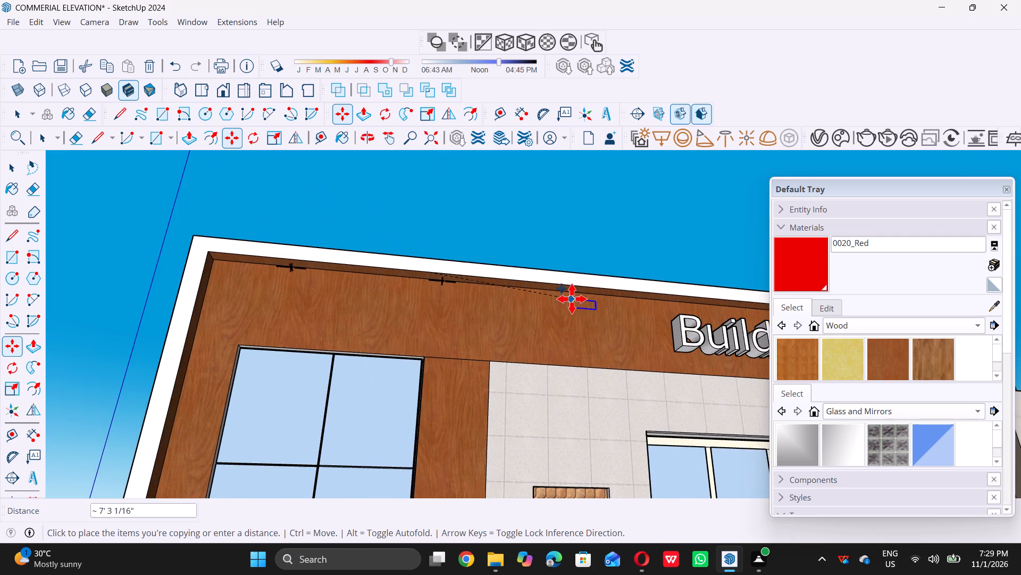
{"action": "left_click", "coordinate": [580, 288]}
{"action": "double_click", "coordinate": [580, 288]}
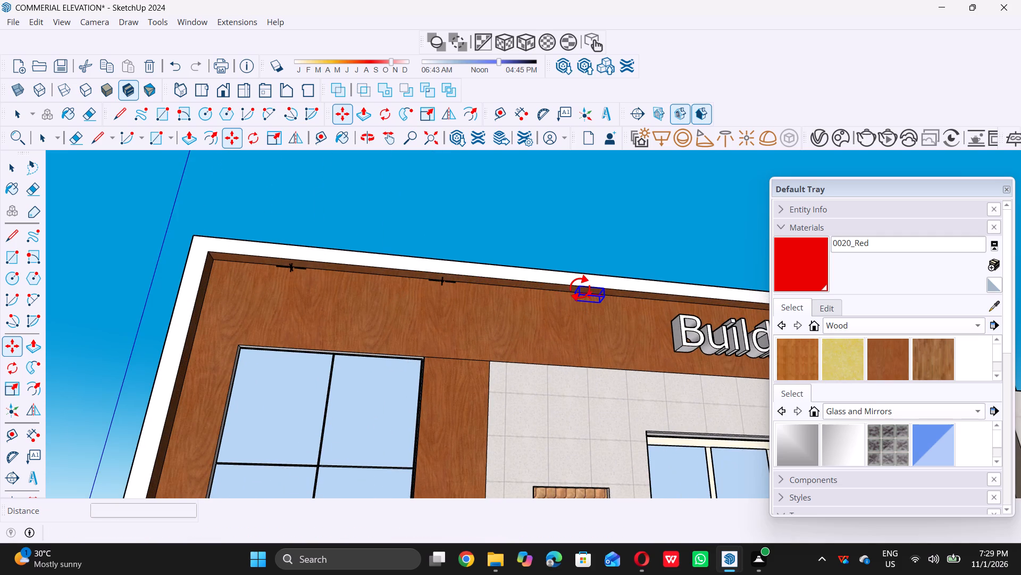
{"action": "scroll", "coordinate": [580, 288], "scroll_direction": "down", "scroll_amount": 14}
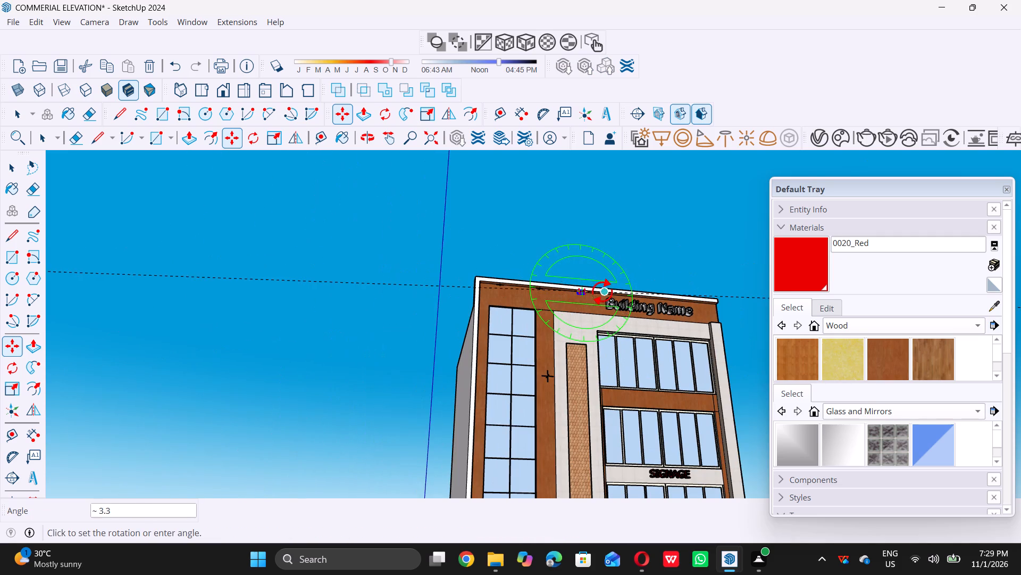
{"action": "key", "text": "space"}
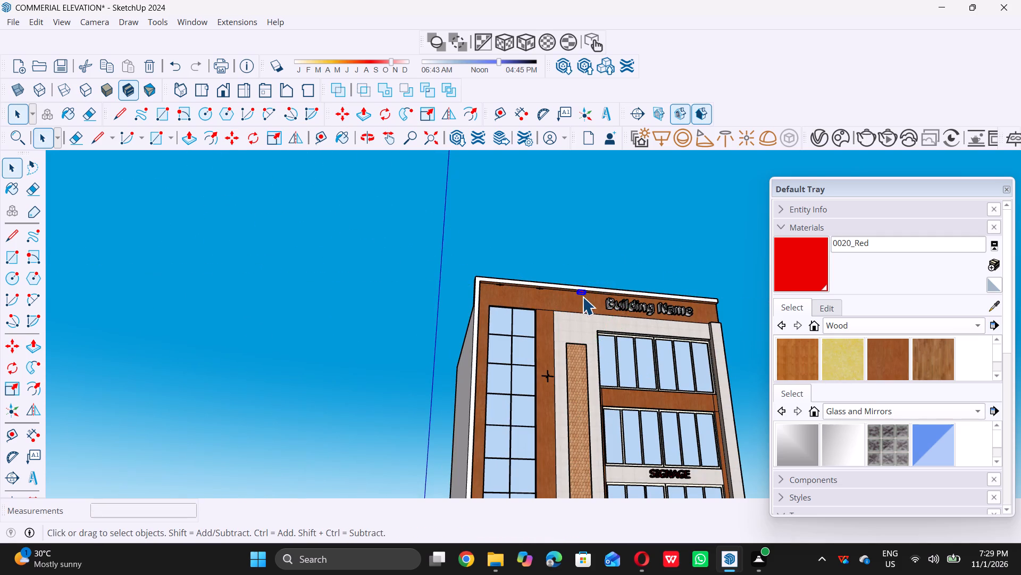
Copy the latest Omni Light about 4' 7 15/16" along the soffit edge, to above the start of the Building Name sign.
{"action": "scroll", "coordinate": [582, 295], "scroll_direction": "up", "scroll_amount": 5}
{"action": "scroll", "coordinate": [514, 297], "scroll_direction": "down", "scroll_amount": 11}
{"action": "scroll", "coordinate": [601, 301], "scroll_direction": "up", "scroll_amount": 6}
{"action": "scroll", "coordinate": [489, 289], "scroll_direction": "up", "scroll_amount": 4}
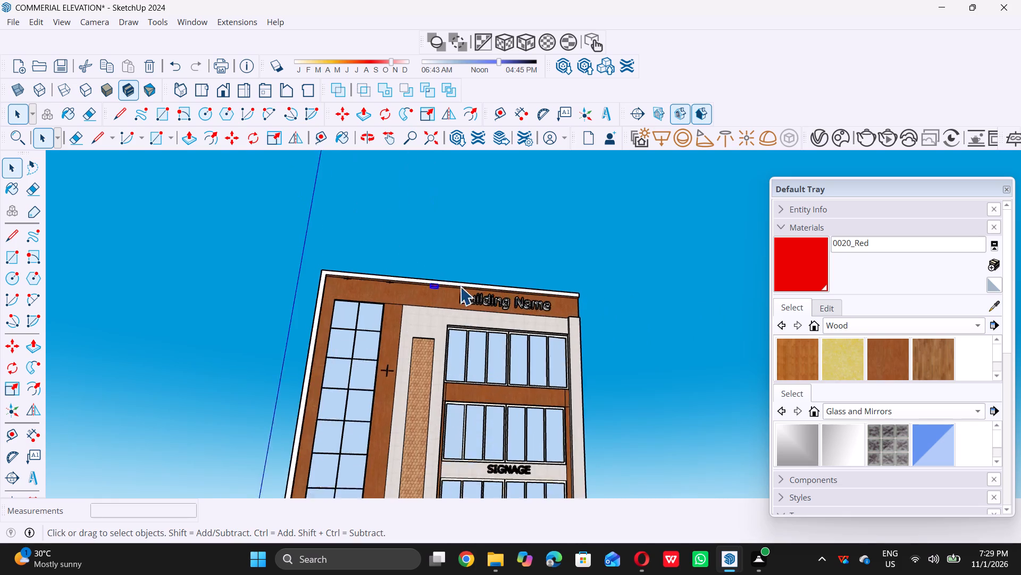
{"action": "scroll", "coordinate": [460, 286], "scroll_direction": "up", "scroll_amount": 2}
{"action": "scroll", "coordinate": [369, 285], "scroll_direction": "up", "scroll_amount": 5}
{"action": "scroll", "coordinate": [434, 281], "scroll_direction": "up", "scroll_amount": 11}
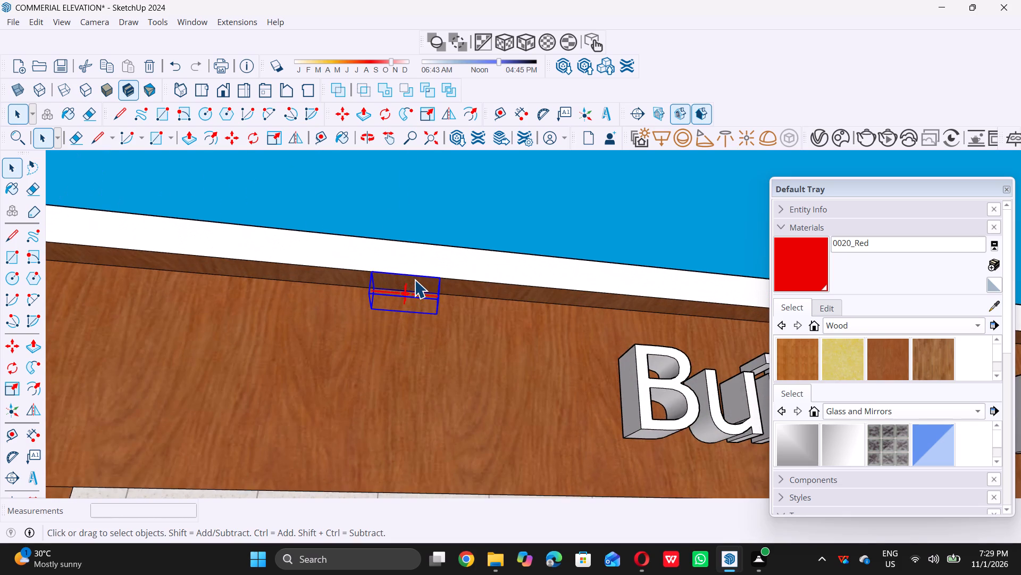
{"action": "key", "text": "m"}
{"action": "left_click", "coordinate": [372, 272]}
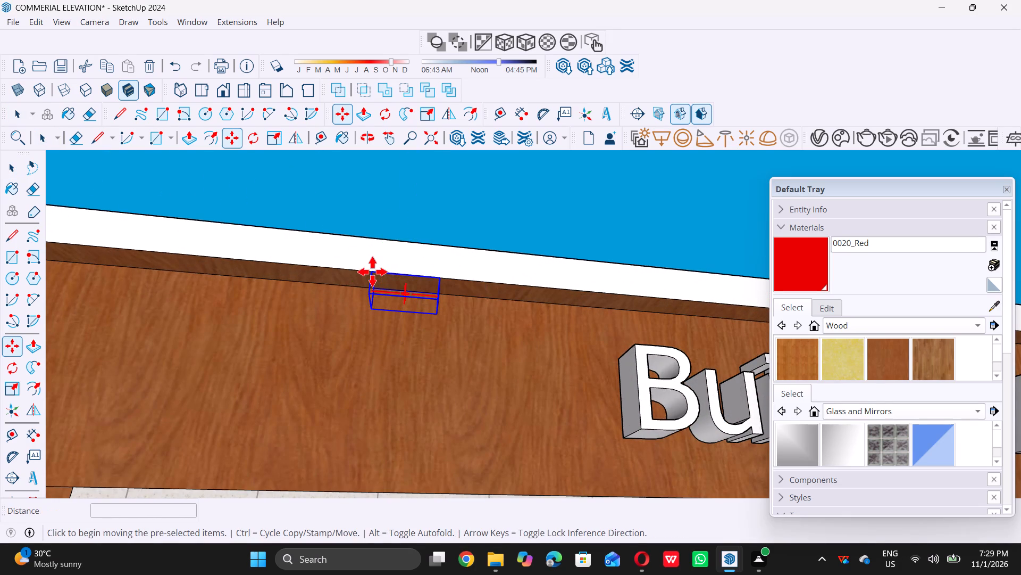
{"action": "scroll", "coordinate": [372, 272], "scroll_direction": "down", "scroll_amount": 11}
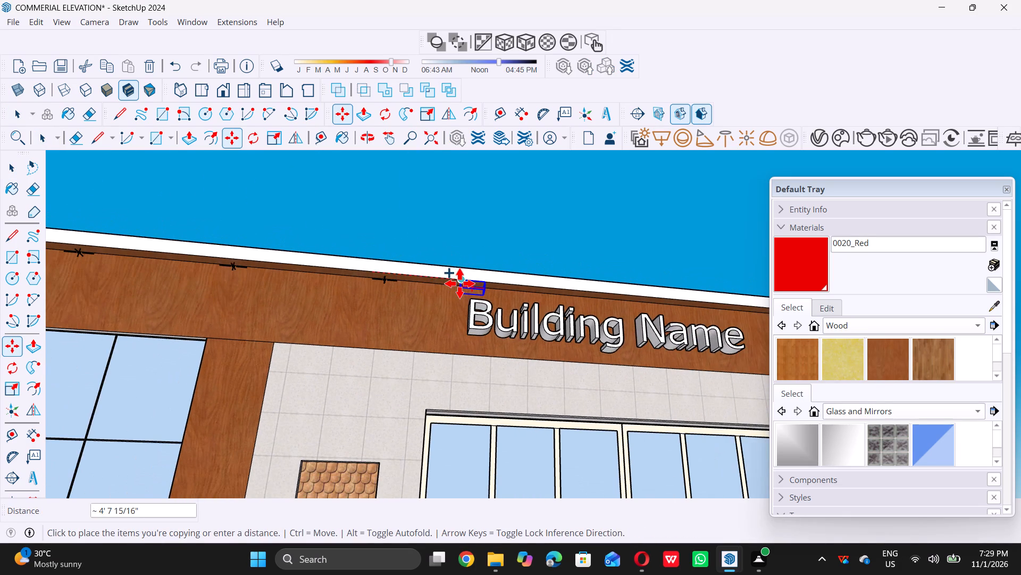
{"action": "scroll", "coordinate": [459, 283], "scroll_direction": "up", "scroll_amount": 4}
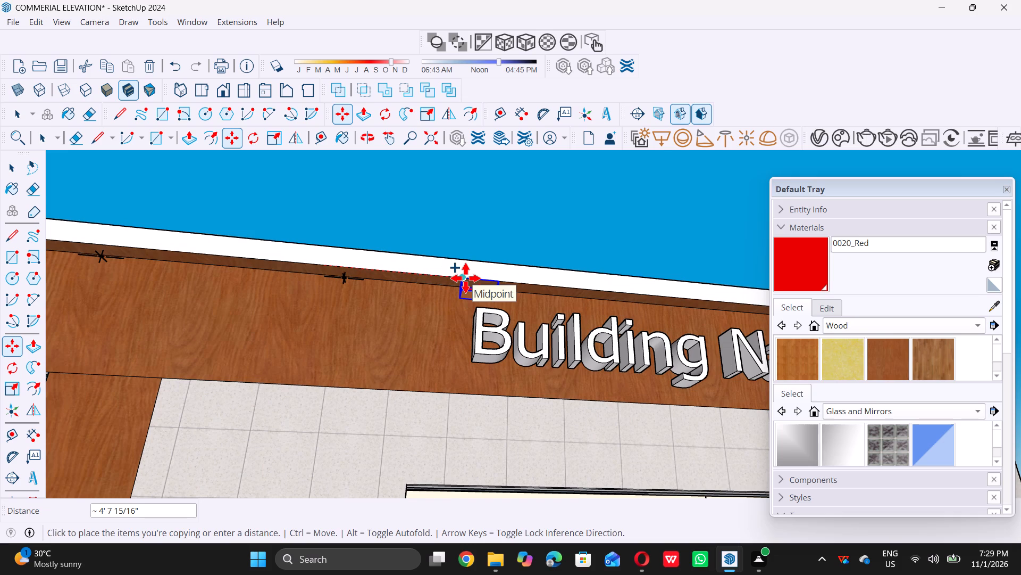
{"action": "triple_click", "coordinate": [465, 278]}
Copy that Omni Light about 6' 9 9/16" along the soffit edge, to above the middle of the Building Name sign.
{"action": "left_click", "coordinate": [465, 278]}
{"action": "scroll", "coordinate": [465, 278], "scroll_direction": "down", "scroll_amount": 7}
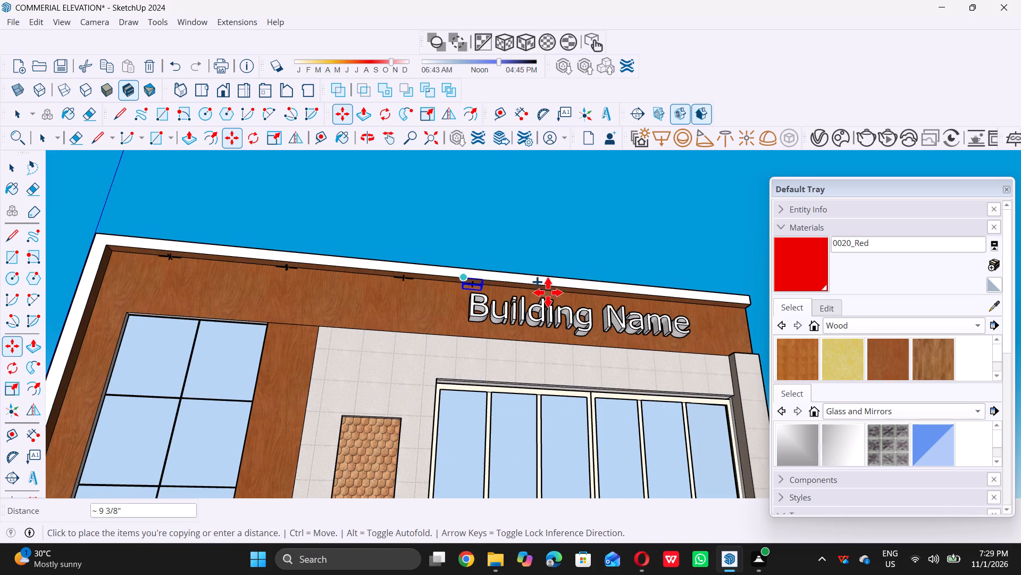
{"action": "scroll", "coordinate": [552, 287], "scroll_direction": "up", "scroll_amount": 4}
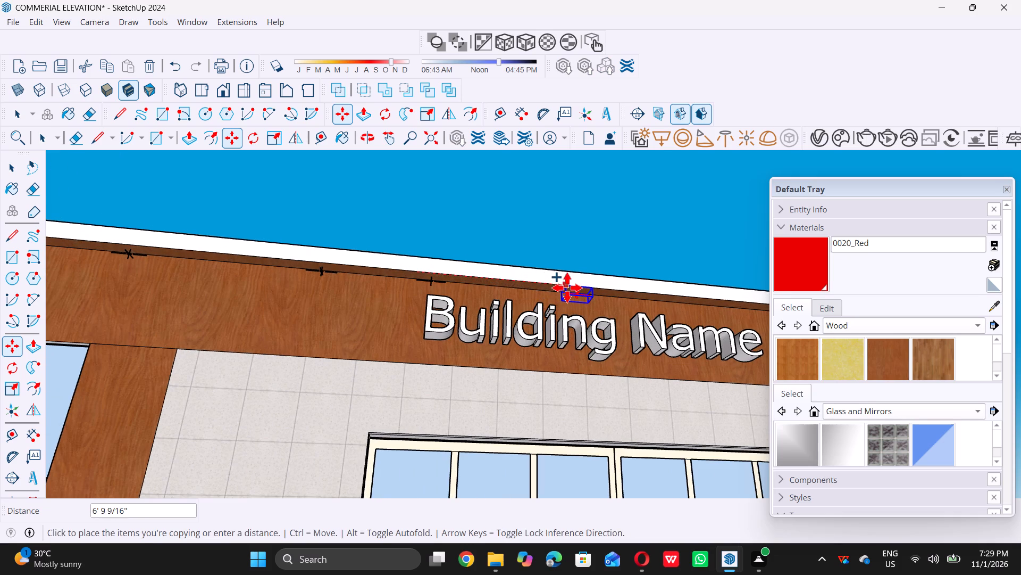
{"action": "double_click", "coordinate": [567, 287]}
{"action": "left_click", "coordinate": [567, 287]}
{"action": "scroll", "coordinate": [567, 287], "scroll_direction": "down", "scroll_amount": 2}
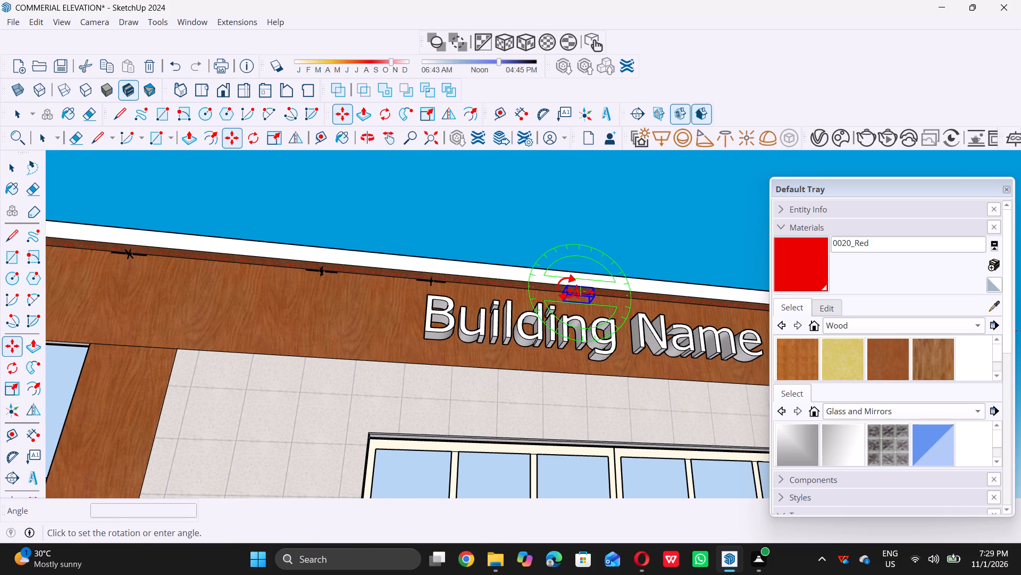
{"action": "scroll", "coordinate": [567, 287], "scroll_direction": "down", "scroll_amount": 13}
{"action": "key", "text": "space"}
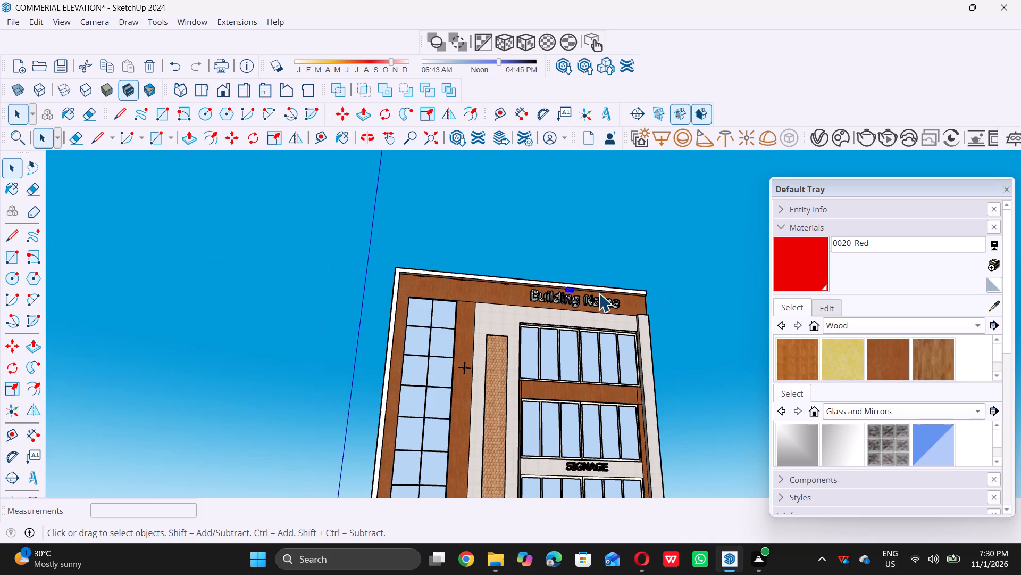
Copy the Omni Light about 10' 7 7/8" along the soffit edge, past the end of the Building Name sign, and deselect it.
{"action": "scroll", "coordinate": [658, 292], "scroll_direction": "up", "scroll_amount": 7}
{"action": "scroll", "coordinate": [581, 294], "scroll_direction": "up", "scroll_amount": 5}
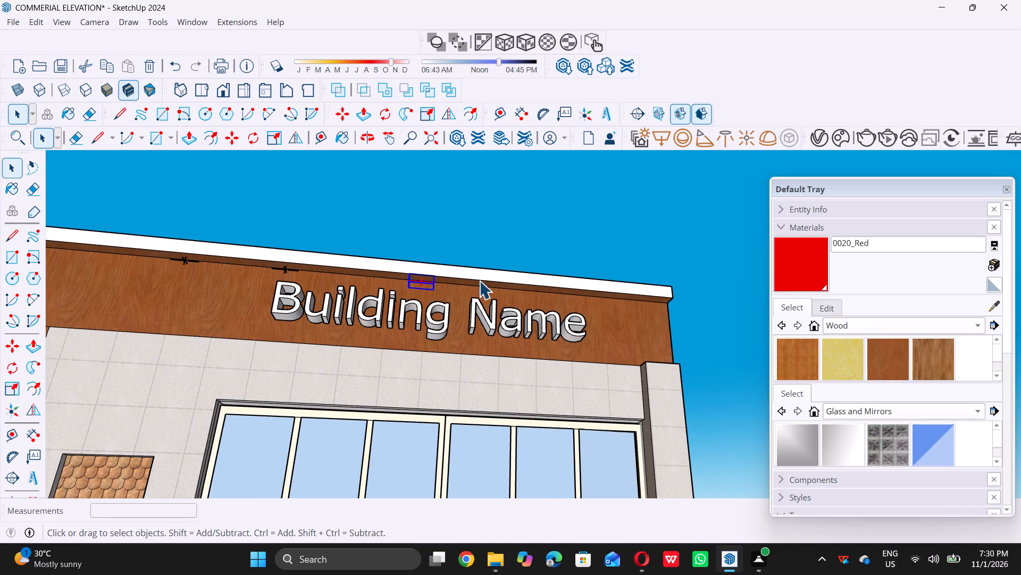
{"action": "key", "text": "m"}
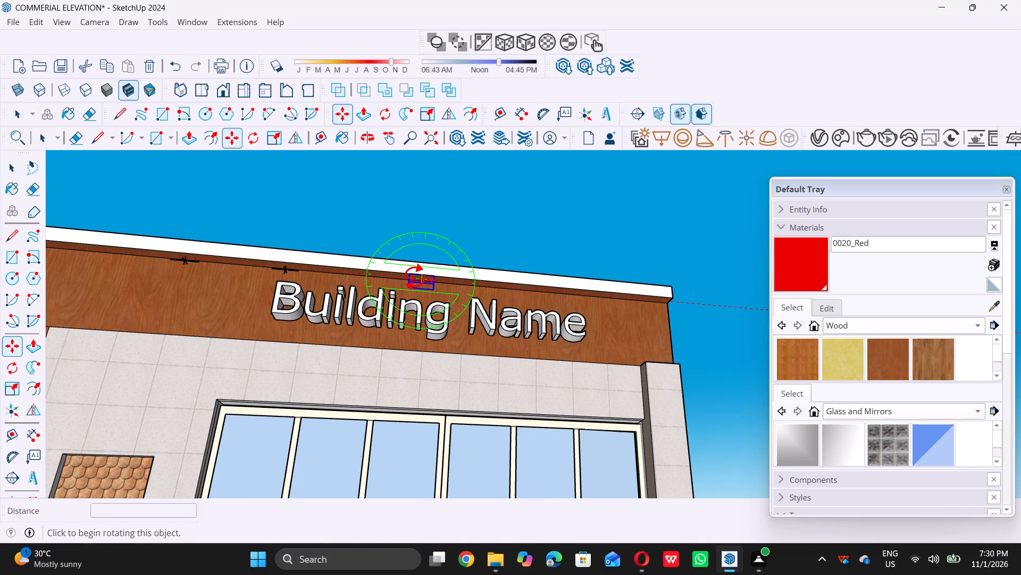
{"action": "left_click", "coordinate": [407, 271]}
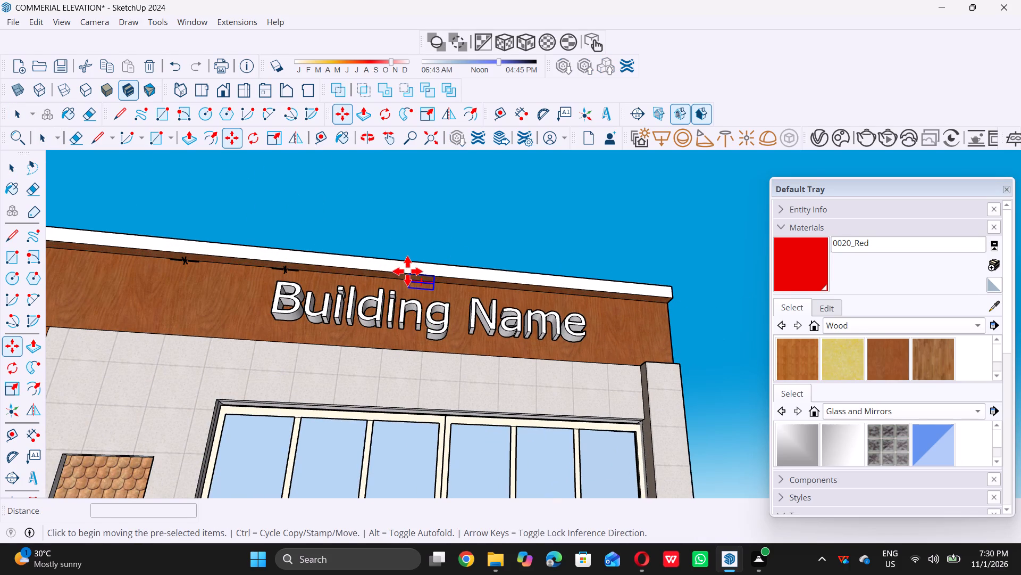
{"action": "scroll", "coordinate": [407, 271], "scroll_direction": "down", "scroll_amount": 6}
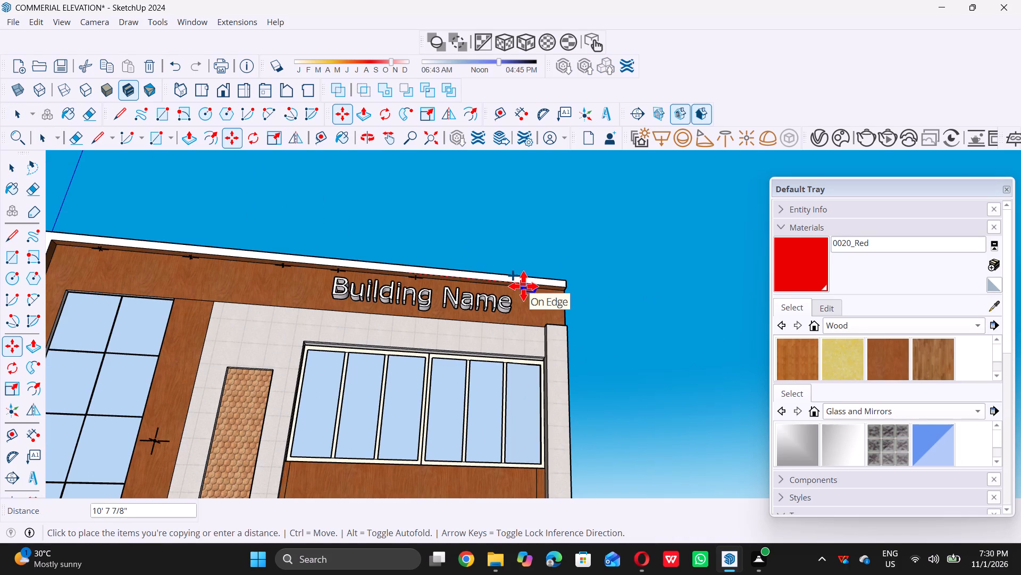
{"action": "double_click", "coordinate": [523, 286]}
{"action": "key", "text": "space"}
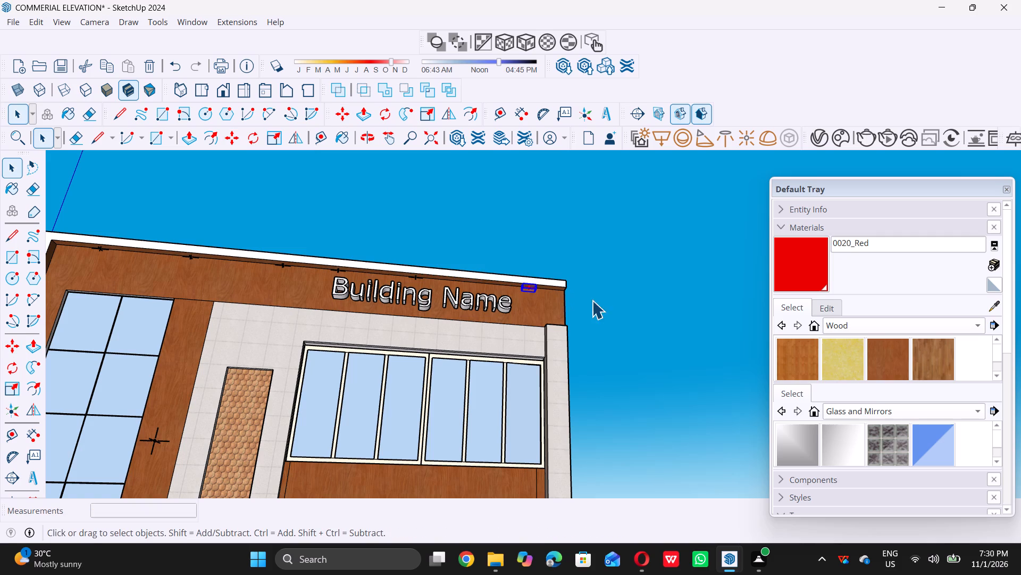
{"action": "double_click", "coordinate": [643, 302]}
Scale the Omni Light beside the patterned tile strip to 0.63 along the green axis and about 1.19 along the red axis.
{"action": "scroll", "coordinate": [645, 303], "scroll_direction": "down", "scroll_amount": 6}
{"action": "scroll", "coordinate": [570, 287], "scroll_direction": "down", "scroll_amount": 6}
{"action": "middle_click_drag", "start_coordinate": [471, 274], "coordinate": [431, 387]}
{"action": "scroll", "coordinate": [420, 358], "scroll_direction": "up", "scroll_amount": 4}
{"action": "scroll", "coordinate": [419, 341], "scroll_direction": "down", "scroll_amount": 11}
{"action": "middle_click_drag", "start_coordinate": [395, 374], "coordinate": [649, 391]}
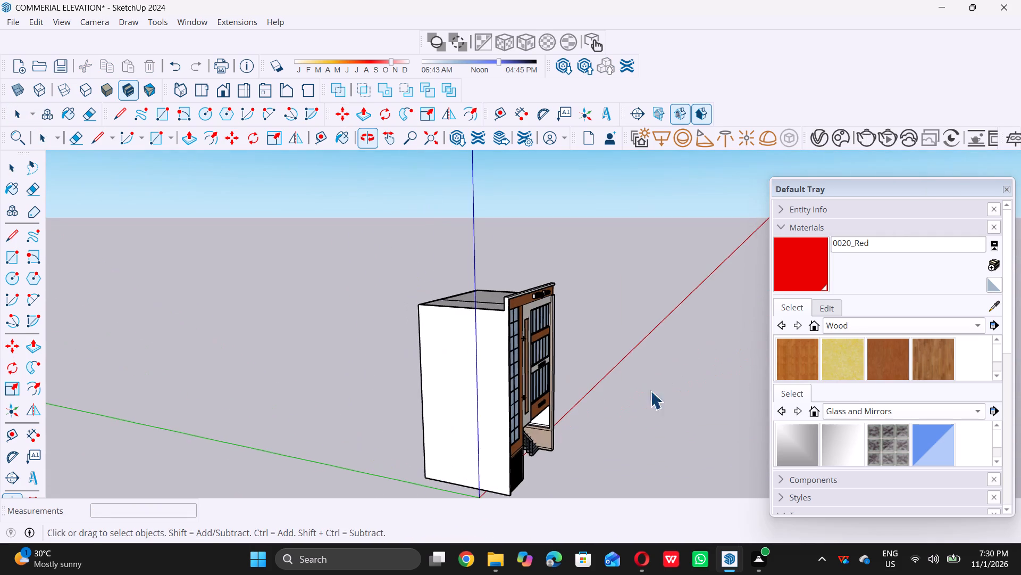
{"action": "scroll", "coordinate": [503, 340], "scroll_direction": "up", "scroll_amount": 7}
{"action": "scroll", "coordinate": [533, 336], "scroll_direction": "up", "scroll_amount": 16}
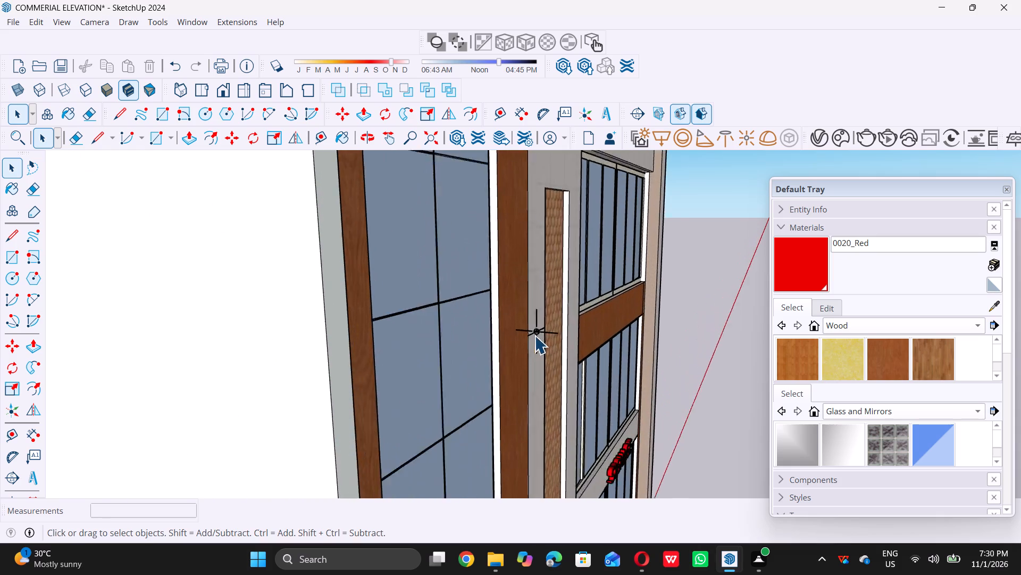
{"action": "scroll", "coordinate": [541, 336], "scroll_direction": "up", "scroll_amount": 6}
{"action": "left_click", "coordinate": [538, 332]}
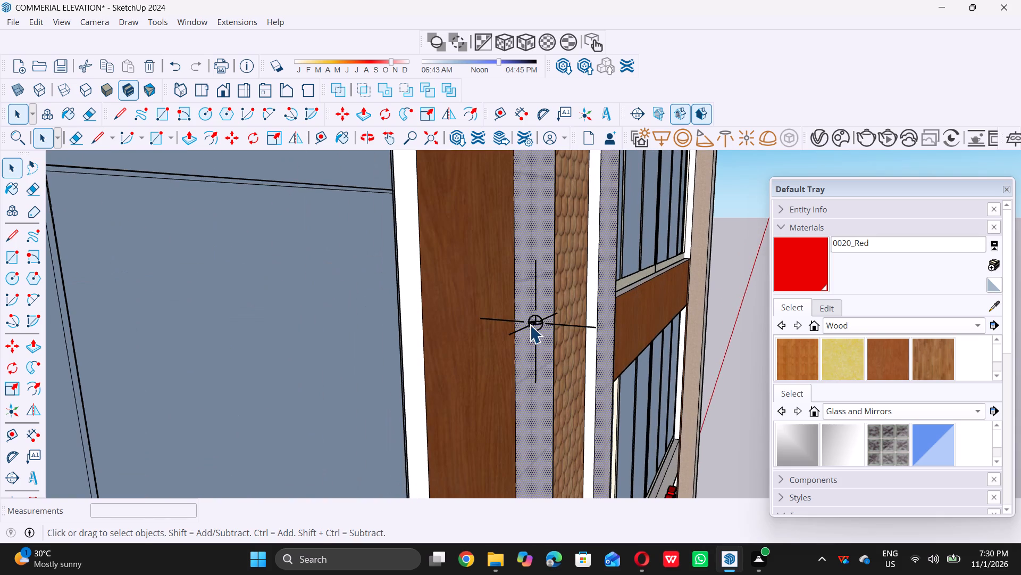
{"action": "left_click", "coordinate": [530, 324]}
{"action": "scroll", "coordinate": [530, 324], "scroll_direction": "down", "scroll_amount": 5}
{"action": "key", "text": "s"}
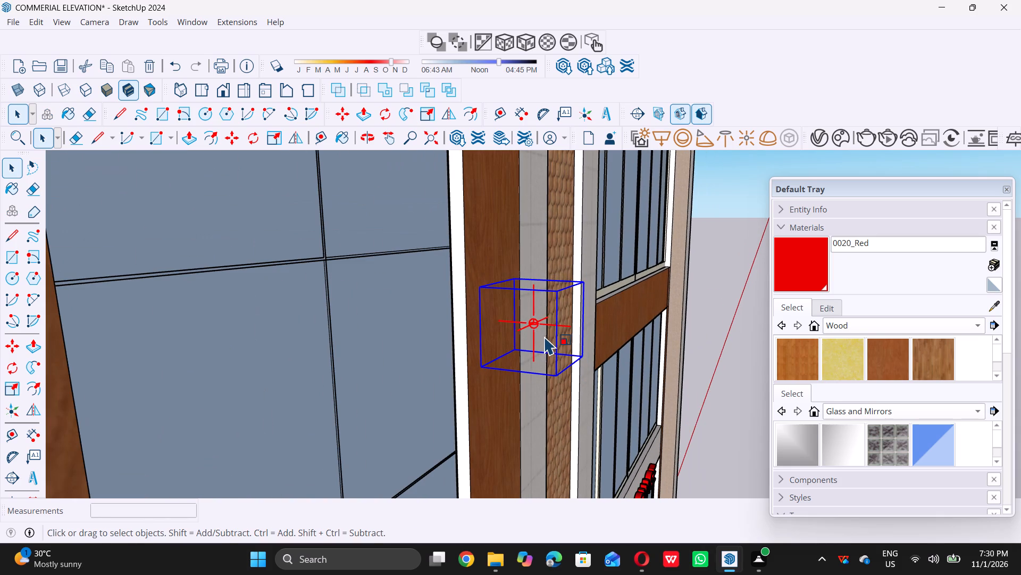
{"action": "left_click", "coordinate": [573, 327]}
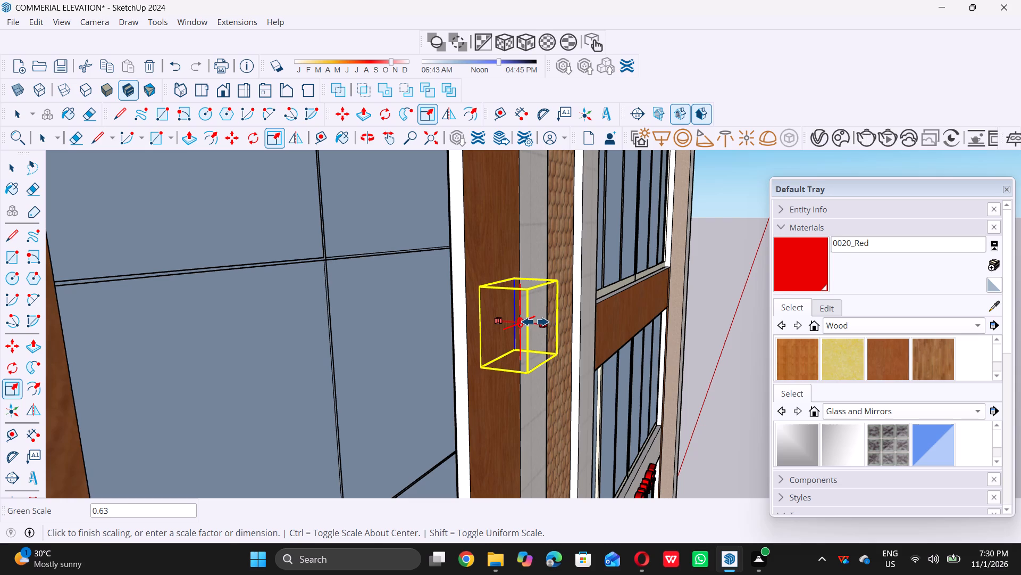
{"action": "triple_click", "coordinate": [534, 321]}
{"action": "left_click", "coordinate": [534, 321]}
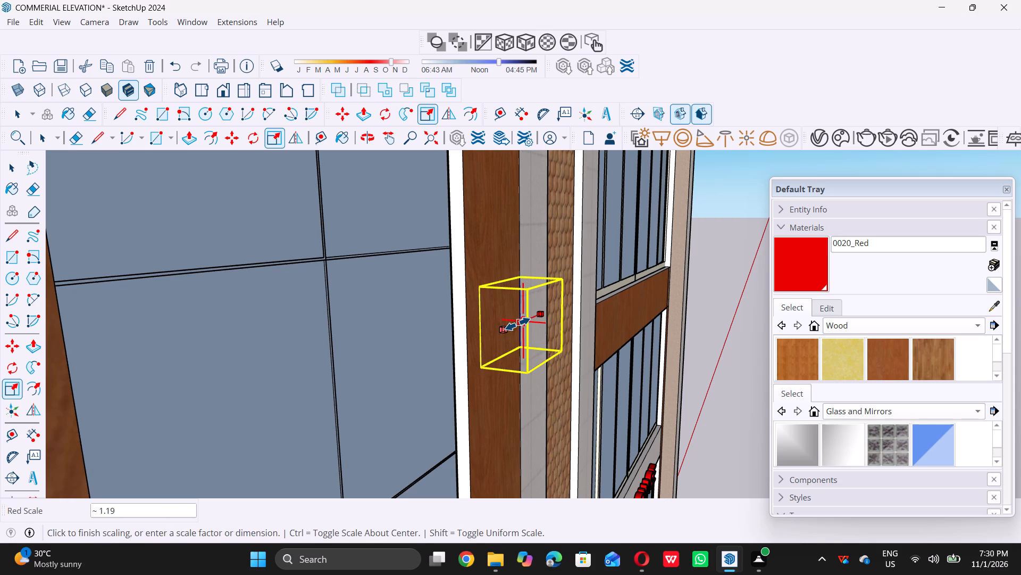
{"action": "double_click", "coordinate": [517, 324]}
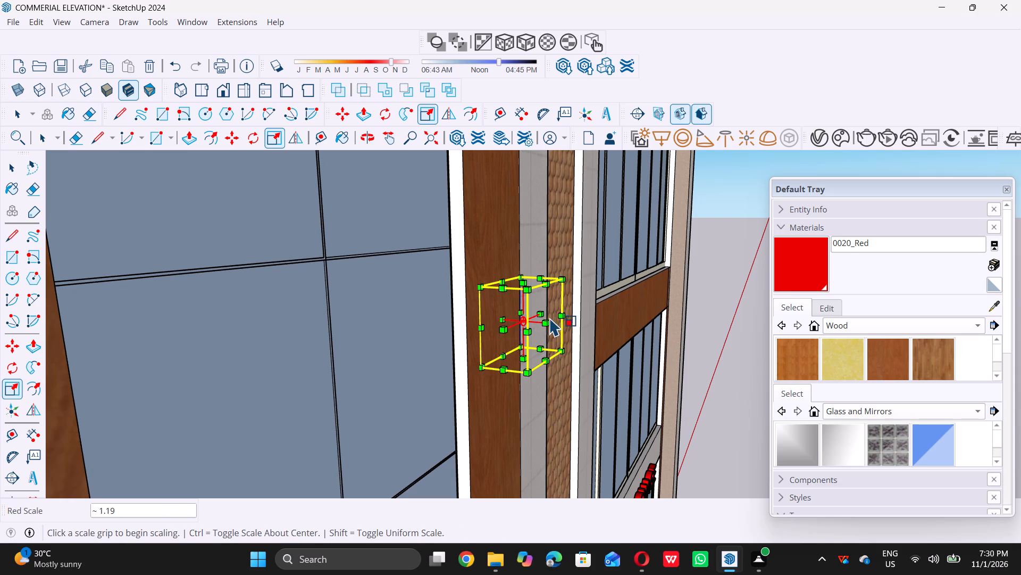
Adjust the green-axis scale of the upper Omni Light on the wood column beside the patterned tile strip.
{"action": "scroll", "coordinate": [528, 330], "scroll_direction": "down", "scroll_amount": 10}
{"action": "middle_click_drag", "start_coordinate": [484, 372], "coordinate": [522, 352]}
{"action": "scroll", "coordinate": [515, 358], "scroll_direction": "down", "scroll_amount": 1}
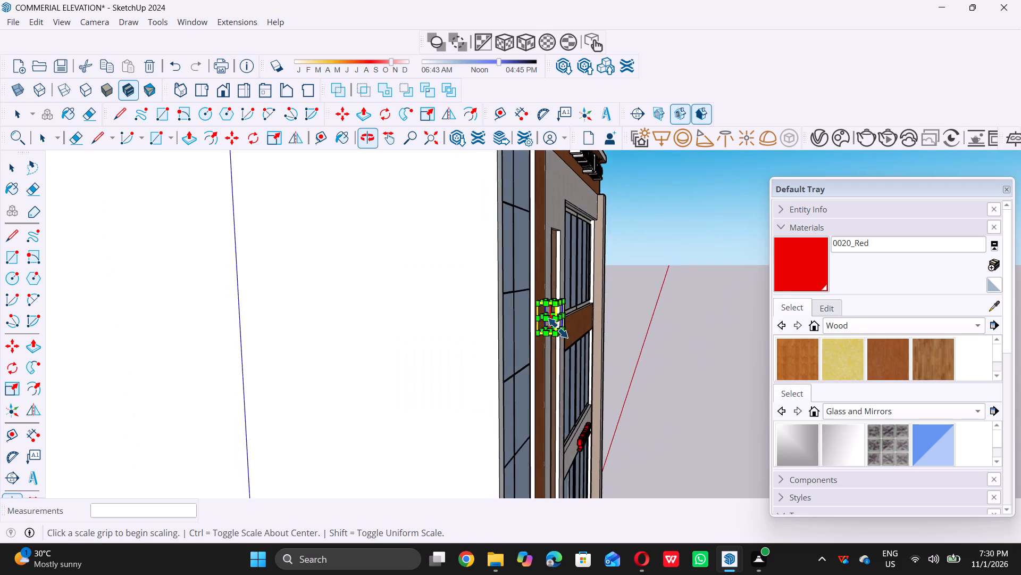
{"action": "scroll", "coordinate": [562, 326], "scroll_direction": "up", "scroll_amount": 13}
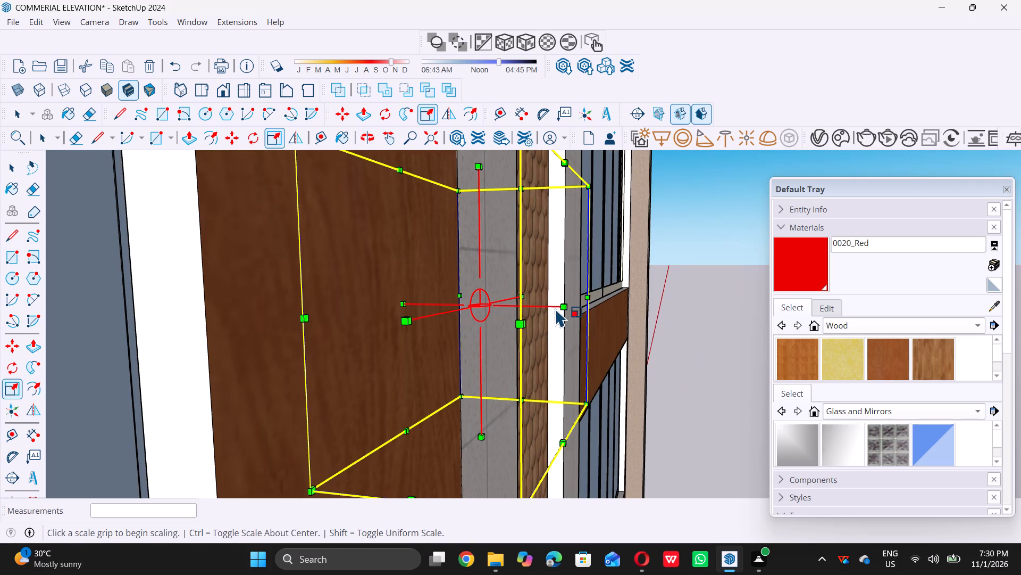
{"action": "left_click", "coordinate": [563, 303]}
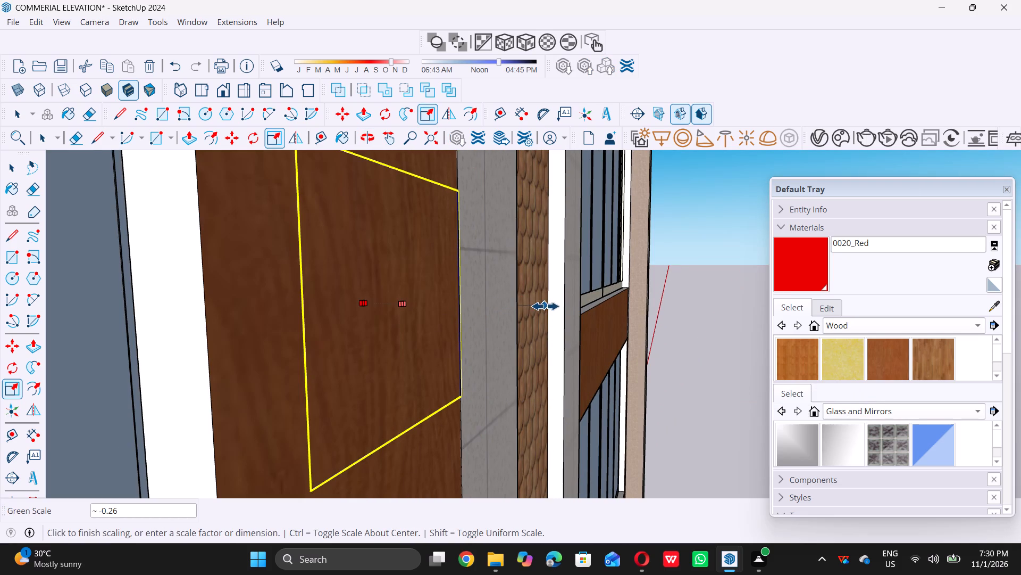
{"action": "left_click", "coordinate": [553, 306]}
{"action": "scroll", "coordinate": [440, 310], "scroll_direction": "down", "scroll_amount": 10}
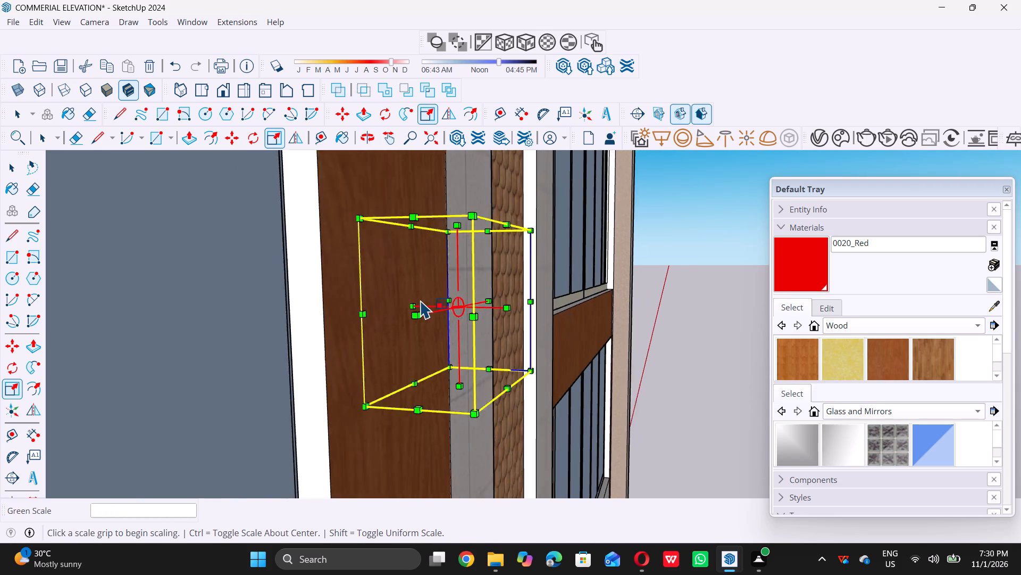
Scale the upper Omni Light to 0.65 along the red axis from its side nearest the tile strip.
{"action": "scroll", "coordinate": [421, 300], "scroll_direction": "down", "scroll_amount": 1}
{"action": "middle_click_drag", "start_coordinate": [525, 343], "coordinate": [370, 330]}
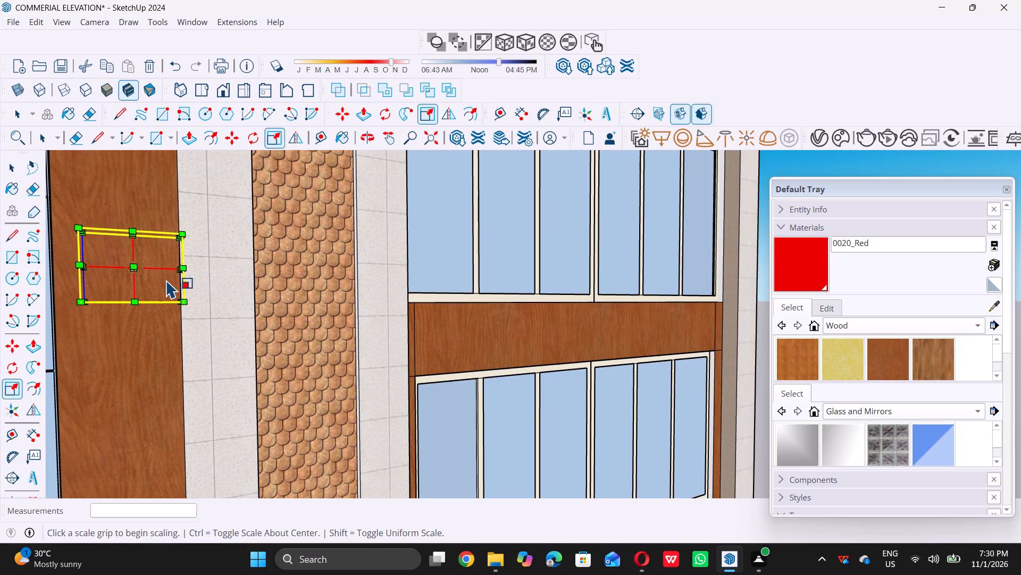
{"action": "scroll", "coordinate": [166, 280], "scroll_direction": "up", "scroll_amount": 15}
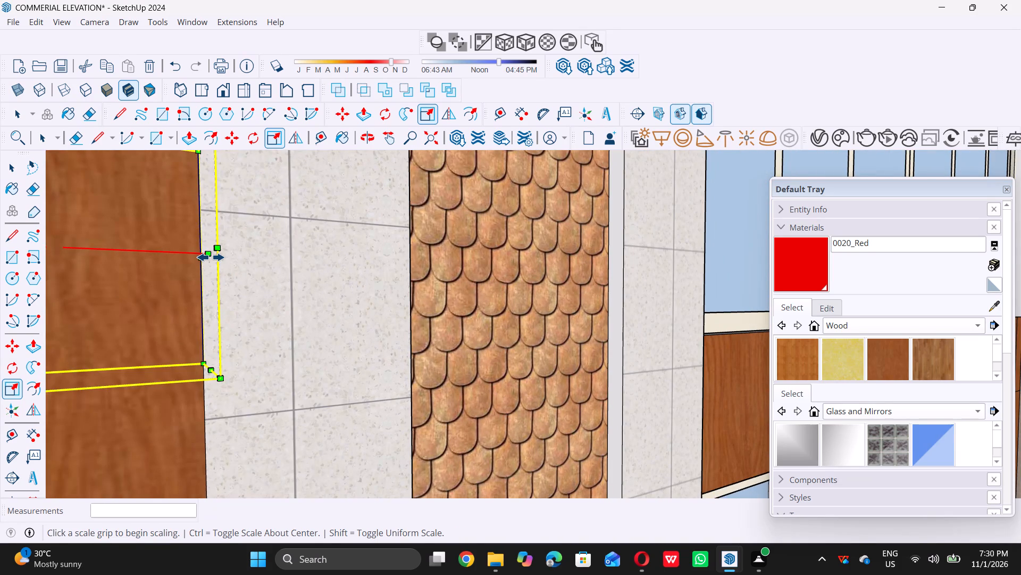
{"action": "left_click", "coordinate": [211, 257]}
{"action": "scroll", "coordinate": [211, 257], "scroll_direction": "down", "scroll_amount": 12}
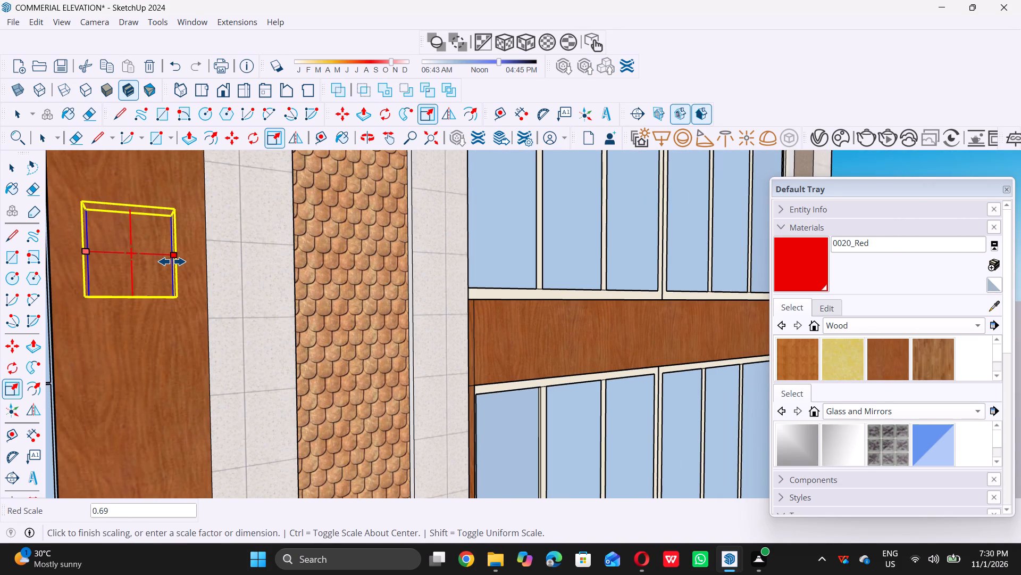
{"action": "double_click", "coordinate": [169, 262]}
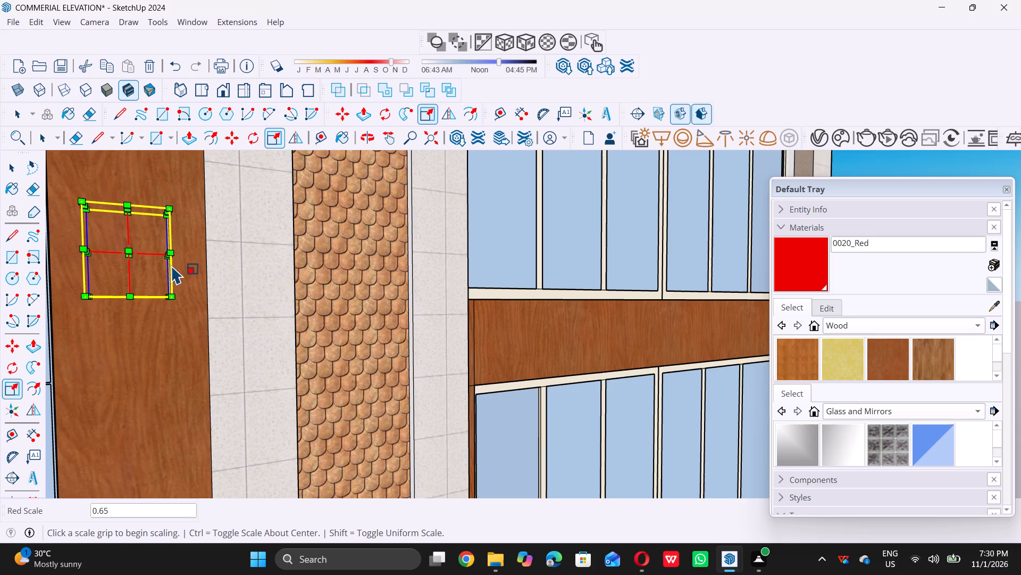
Reduce the upper Omni Light along the red axis from its opposite side, nearest the tall window grid.
{"action": "scroll", "coordinate": [236, 289], "scroll_direction": "down", "scroll_amount": 17}
{"action": "middle_click_drag", "start_coordinate": [300, 378], "coordinate": [416, 395]}
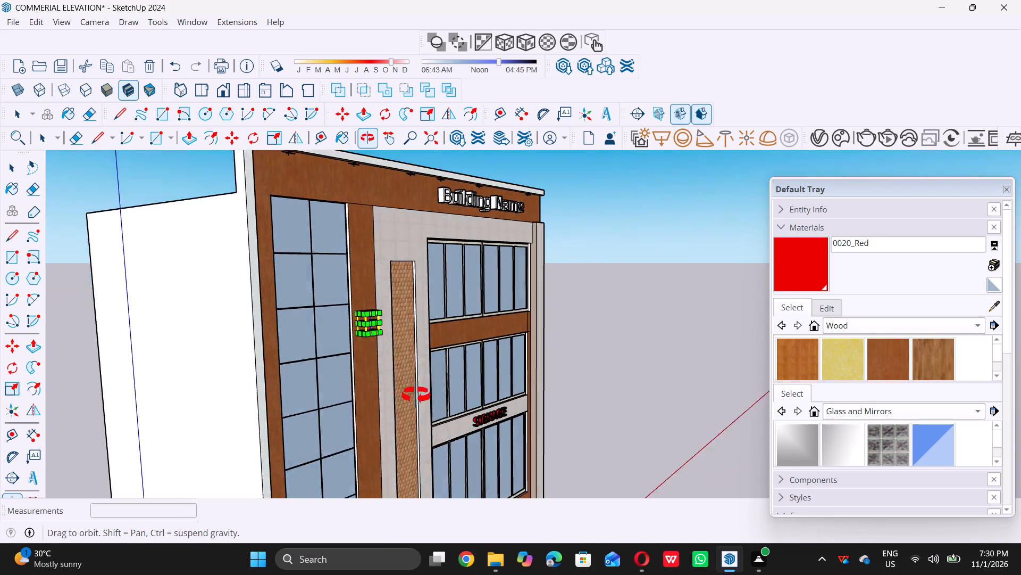
{"action": "middle_click_drag", "start_coordinate": [416, 395], "coordinate": [422, 397]}
{"action": "scroll", "coordinate": [376, 327], "scroll_direction": "up", "scroll_amount": 6}
{"action": "scroll", "coordinate": [426, 339], "scroll_direction": "up", "scroll_amount": 9}
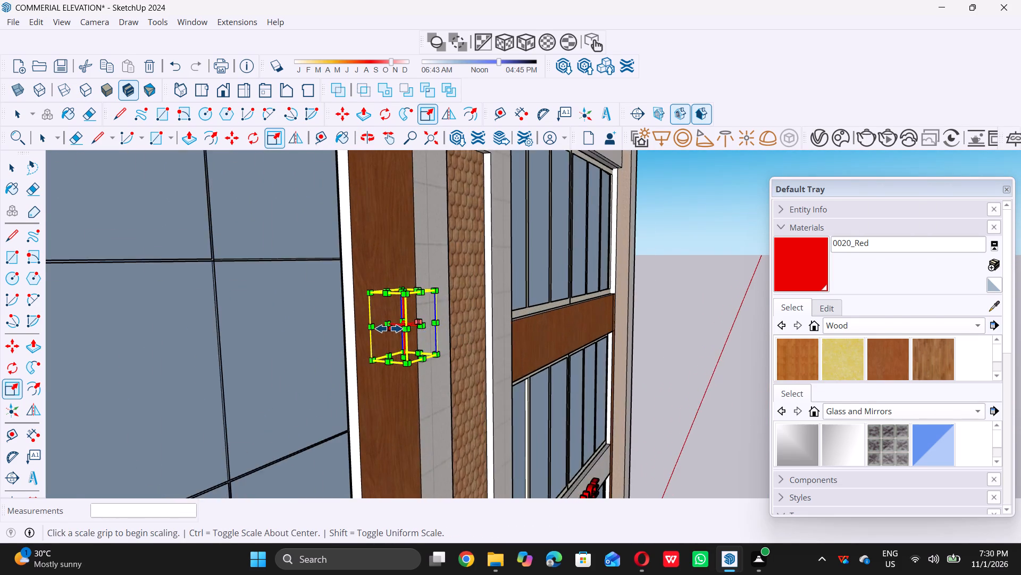
{"action": "scroll", "coordinate": [388, 326], "scroll_direction": "up", "scroll_amount": 8}
{"action": "left_click", "coordinate": [382, 320]}
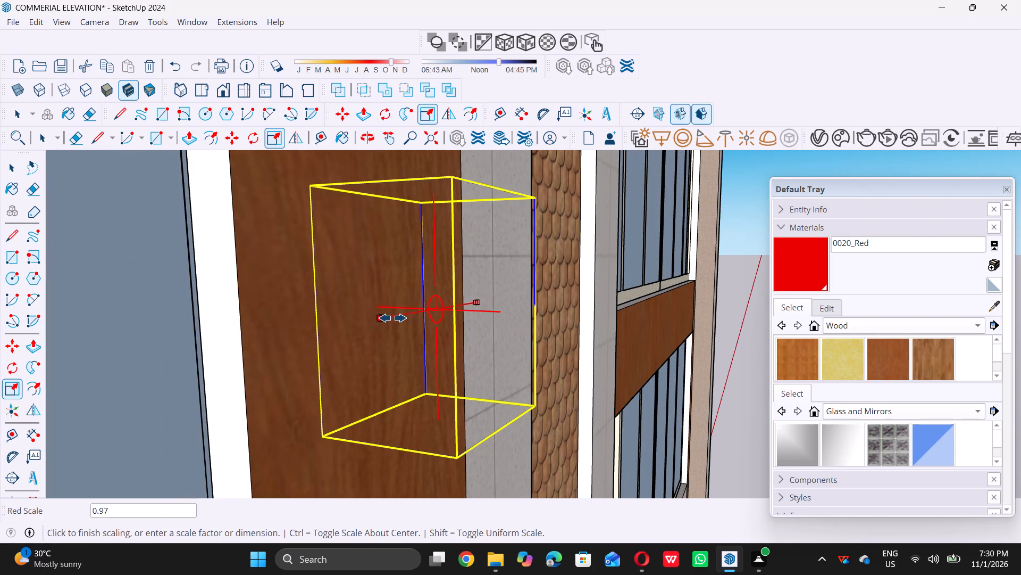
{"action": "double_click", "coordinate": [400, 316]}
{"action": "scroll", "coordinate": [417, 340], "scroll_direction": "down", "scroll_amount": 10}
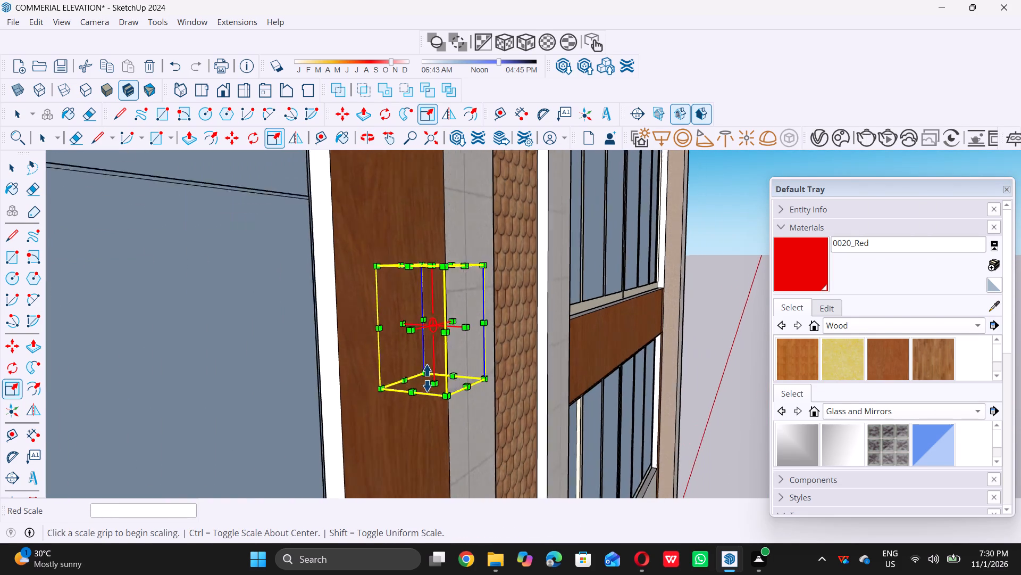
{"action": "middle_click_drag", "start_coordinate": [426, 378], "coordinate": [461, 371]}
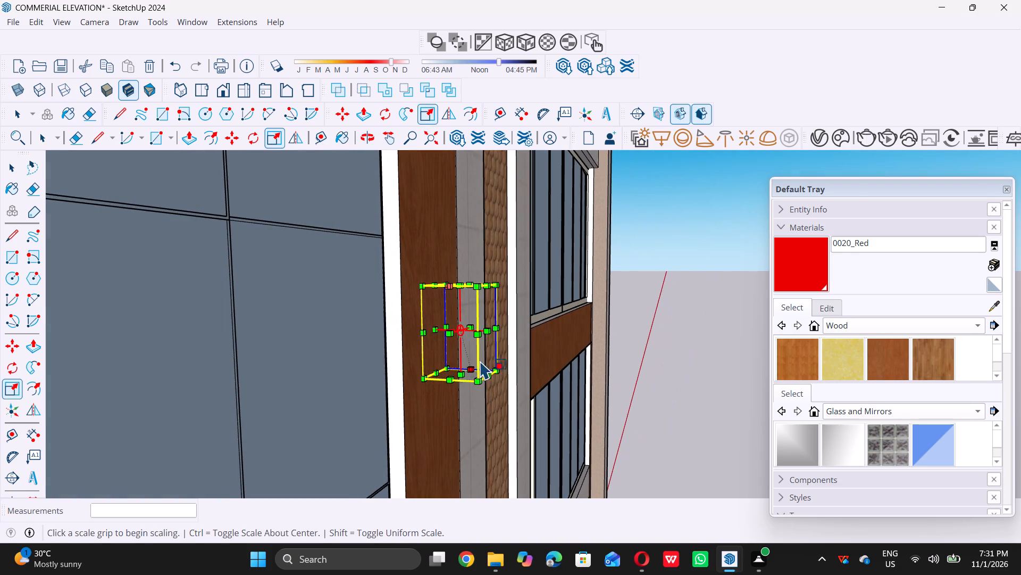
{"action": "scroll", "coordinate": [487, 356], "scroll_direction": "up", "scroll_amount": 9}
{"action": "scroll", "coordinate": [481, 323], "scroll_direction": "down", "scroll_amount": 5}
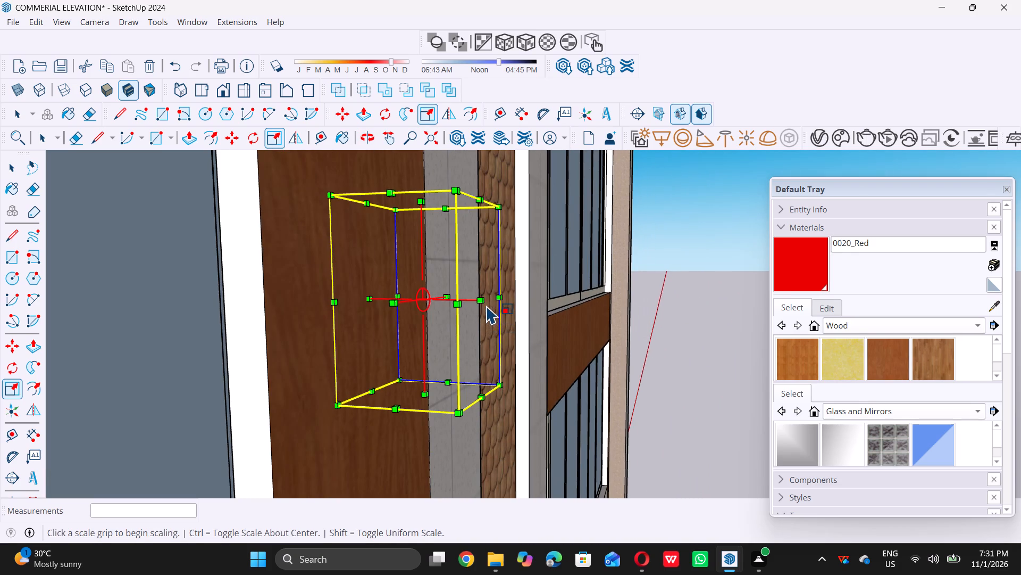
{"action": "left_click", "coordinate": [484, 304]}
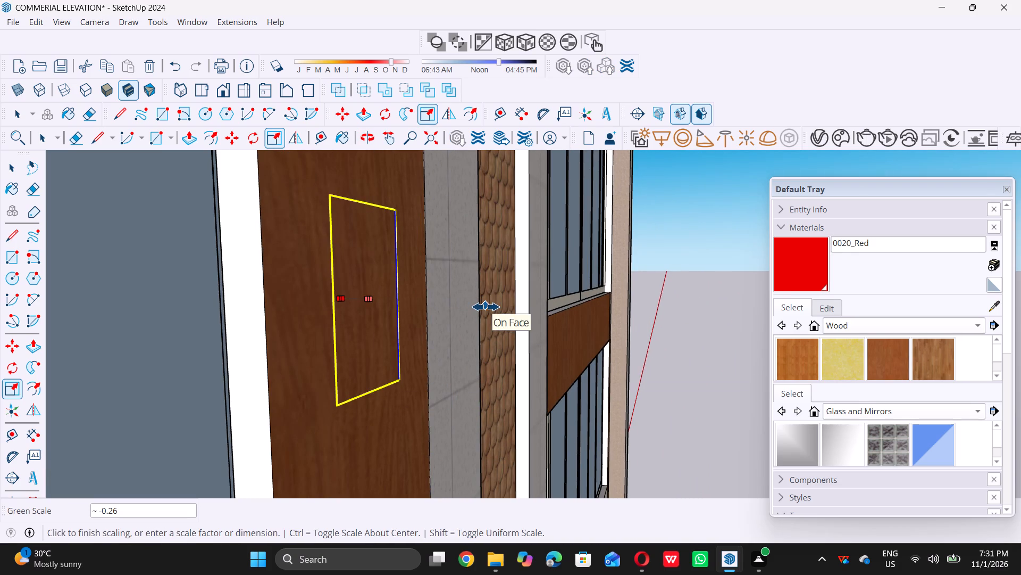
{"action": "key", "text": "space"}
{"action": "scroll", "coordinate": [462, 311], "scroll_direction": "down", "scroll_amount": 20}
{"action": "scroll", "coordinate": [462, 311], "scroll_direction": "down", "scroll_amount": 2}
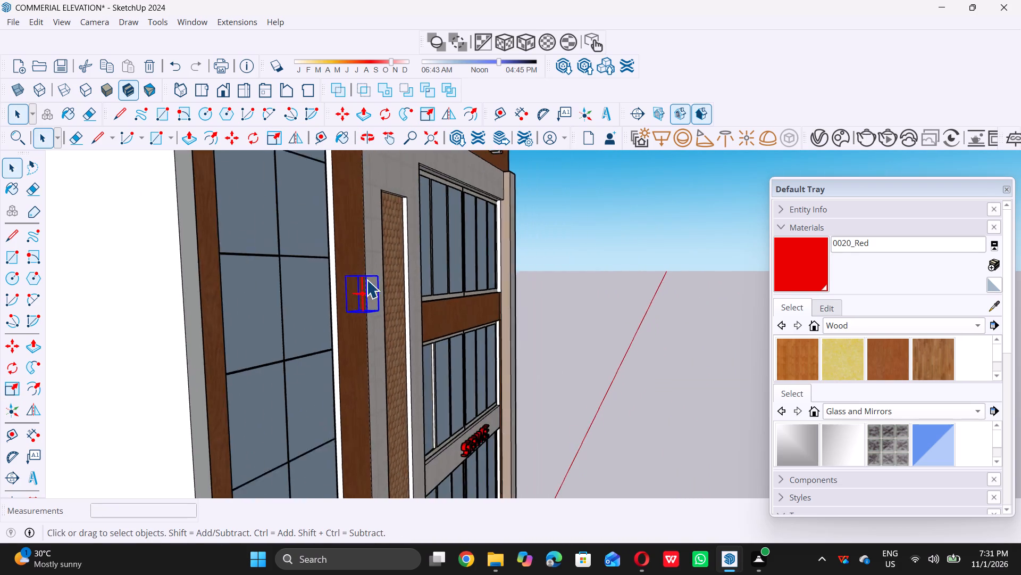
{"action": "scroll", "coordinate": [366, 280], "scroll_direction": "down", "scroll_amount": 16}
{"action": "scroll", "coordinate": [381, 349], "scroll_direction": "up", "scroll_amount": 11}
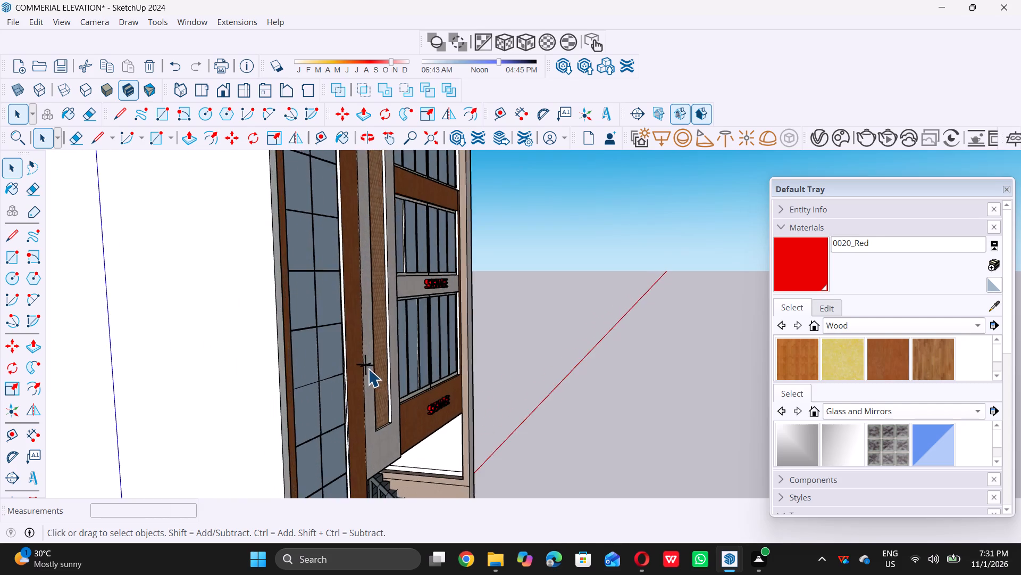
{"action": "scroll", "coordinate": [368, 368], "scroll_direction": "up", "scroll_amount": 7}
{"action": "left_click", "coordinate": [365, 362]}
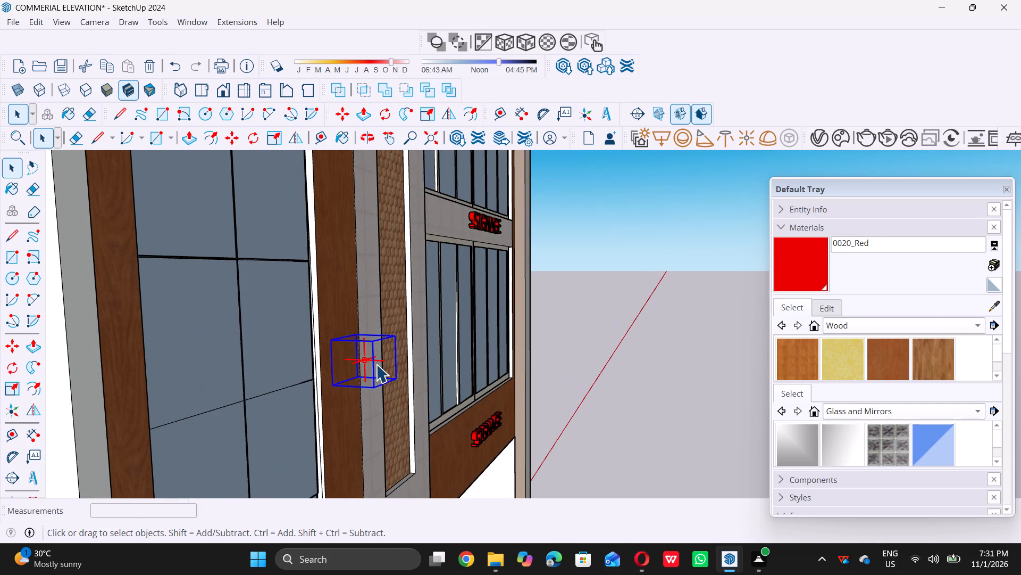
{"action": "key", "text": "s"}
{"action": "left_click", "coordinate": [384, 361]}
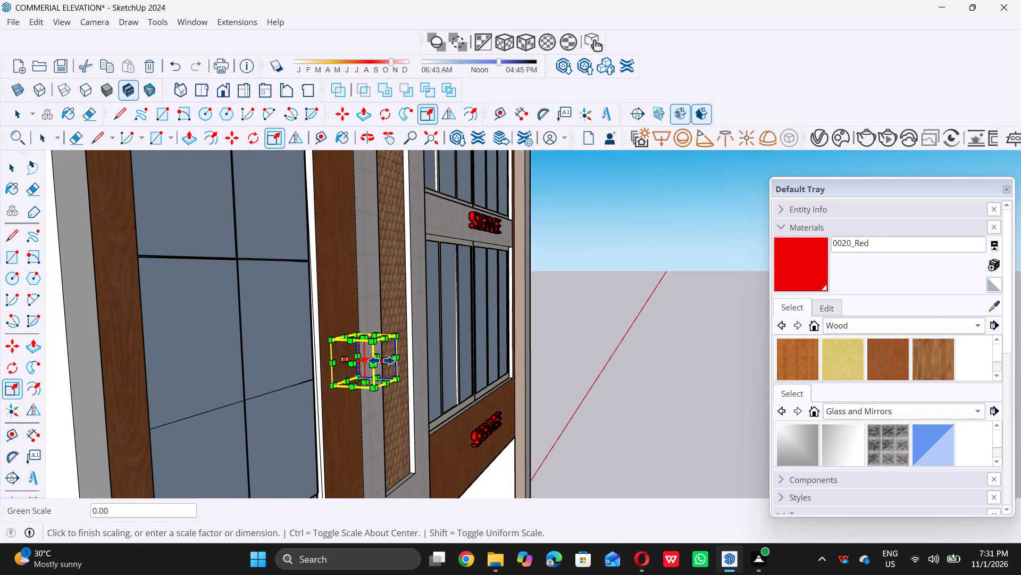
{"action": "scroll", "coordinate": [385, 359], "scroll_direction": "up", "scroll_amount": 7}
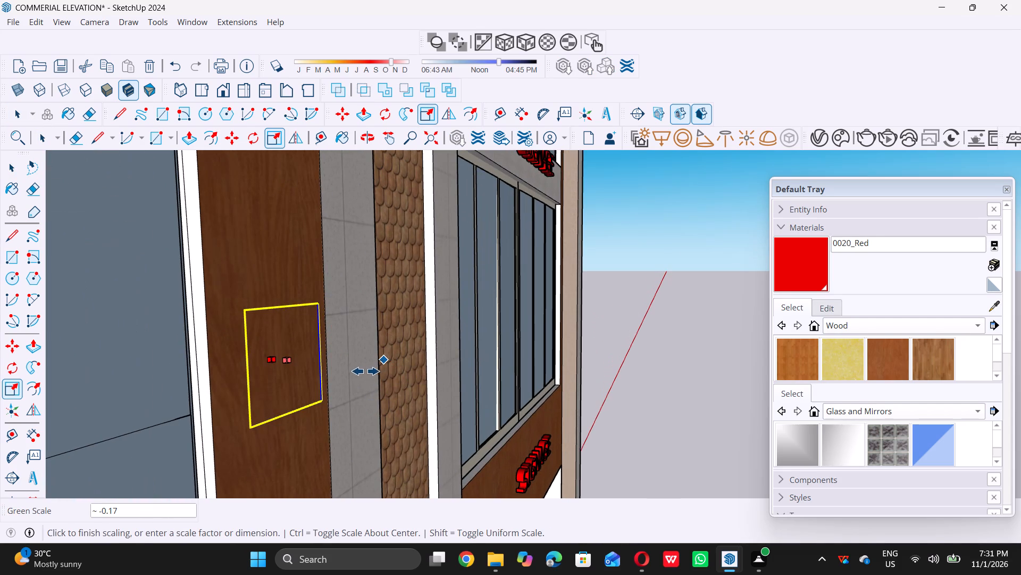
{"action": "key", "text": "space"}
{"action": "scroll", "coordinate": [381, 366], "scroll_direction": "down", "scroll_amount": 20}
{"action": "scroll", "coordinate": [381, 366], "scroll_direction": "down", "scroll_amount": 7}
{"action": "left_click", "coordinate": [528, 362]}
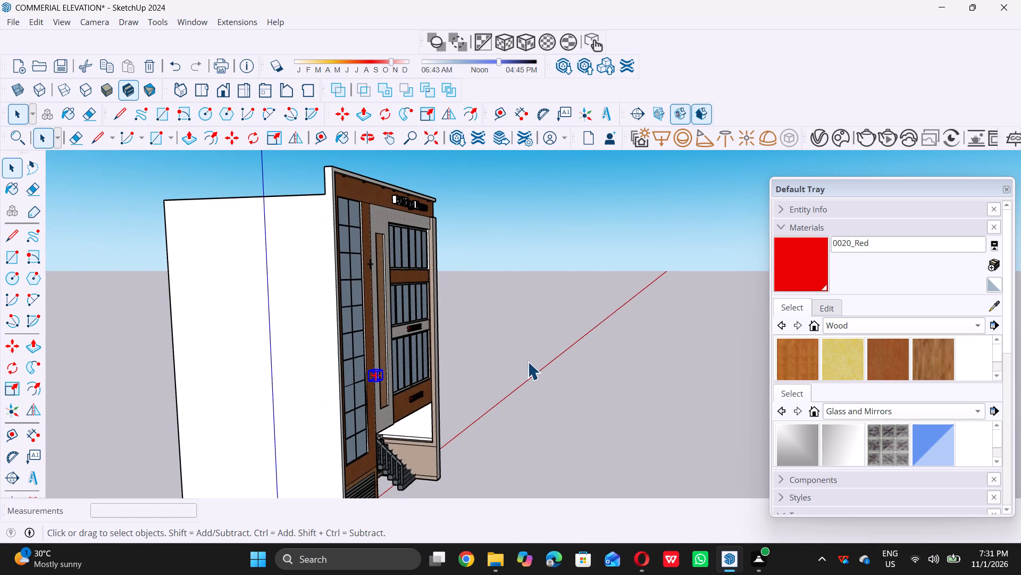
Add a scene that saves a view facing the building's front elevation.
{"action": "middle_click_drag", "start_coordinate": [528, 360], "coordinate": [294, 373]}
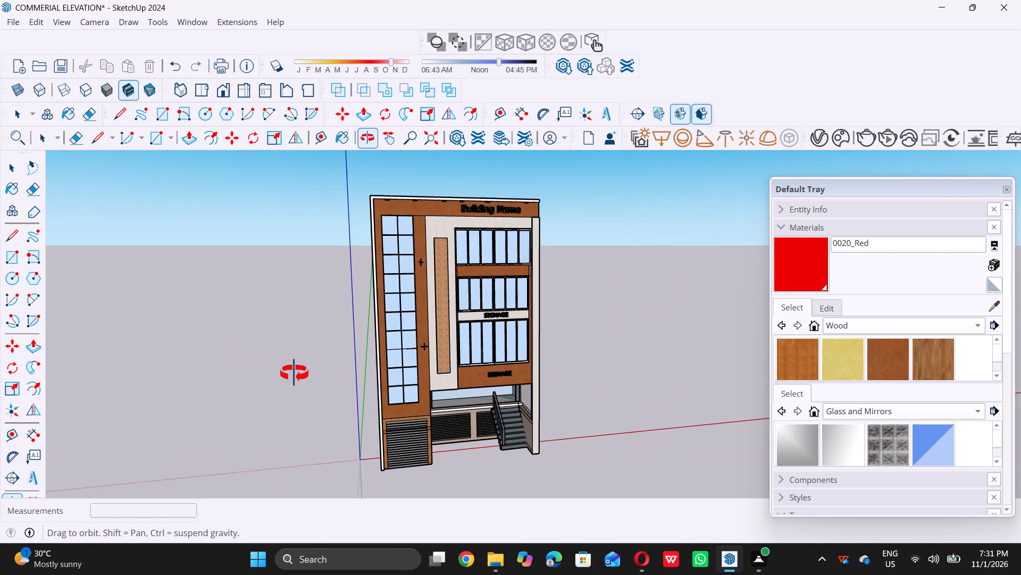
{"action": "middle_click_drag", "start_coordinate": [294, 373], "coordinate": [275, 357]}
{"action": "scroll", "coordinate": [272, 364], "scroll_direction": "down", "scroll_amount": 8}
{"action": "middle_click_drag", "start_coordinate": [404, 392], "coordinate": [397, 383]}
{"action": "scroll", "coordinate": [394, 367], "scroll_direction": "up", "scroll_amount": 4}
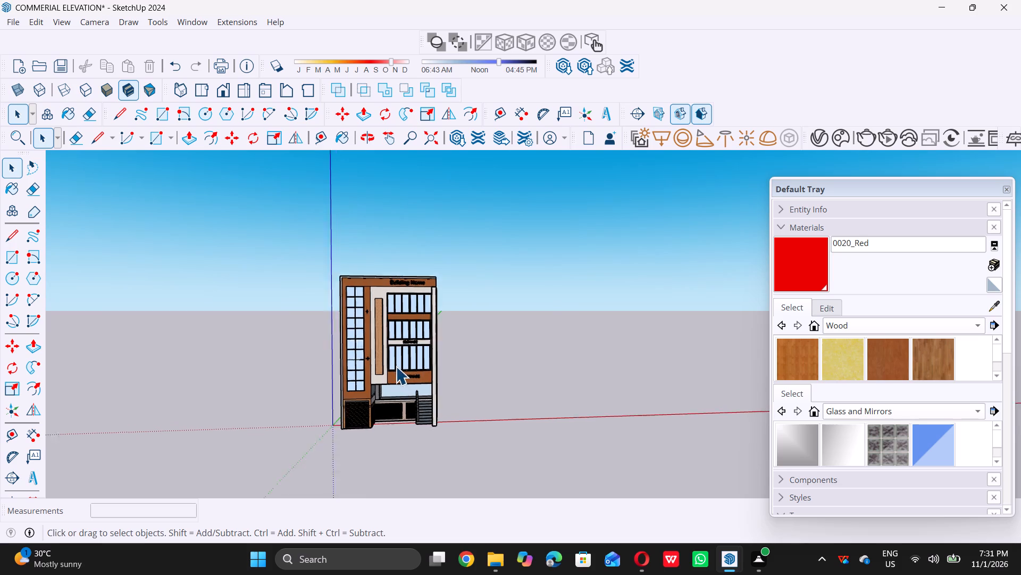
{"action": "scroll", "coordinate": [396, 366], "scroll_direction": "up", "scroll_amount": 3}
{"action": "middle_click_drag", "start_coordinate": [411, 300], "coordinate": [386, 299]}
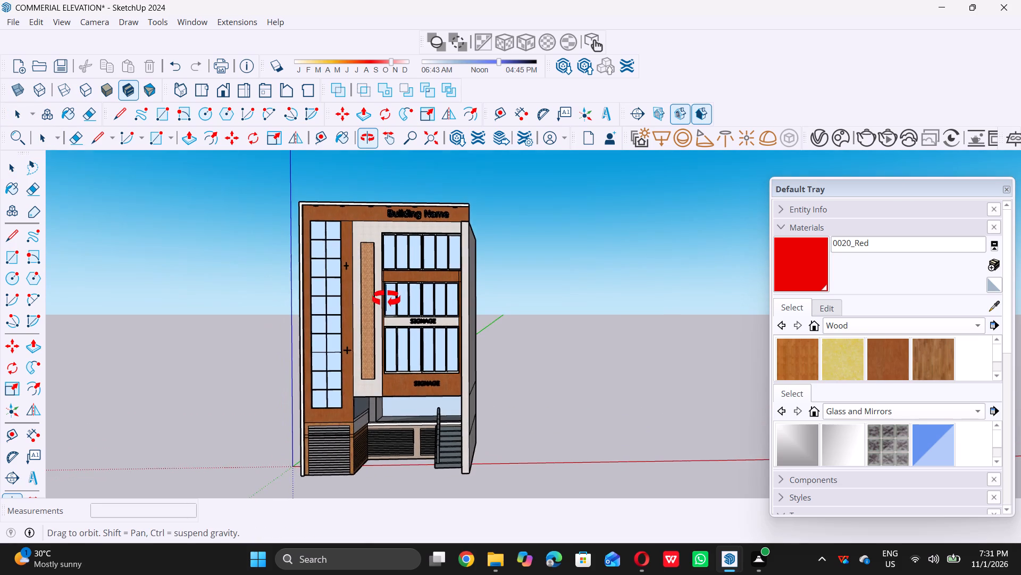
{"action": "middle_click_drag", "start_coordinate": [386, 299], "coordinate": [387, 298]}
{"action": "scroll", "coordinate": [387, 298], "scroll_direction": "up", "scroll_amount": 2}
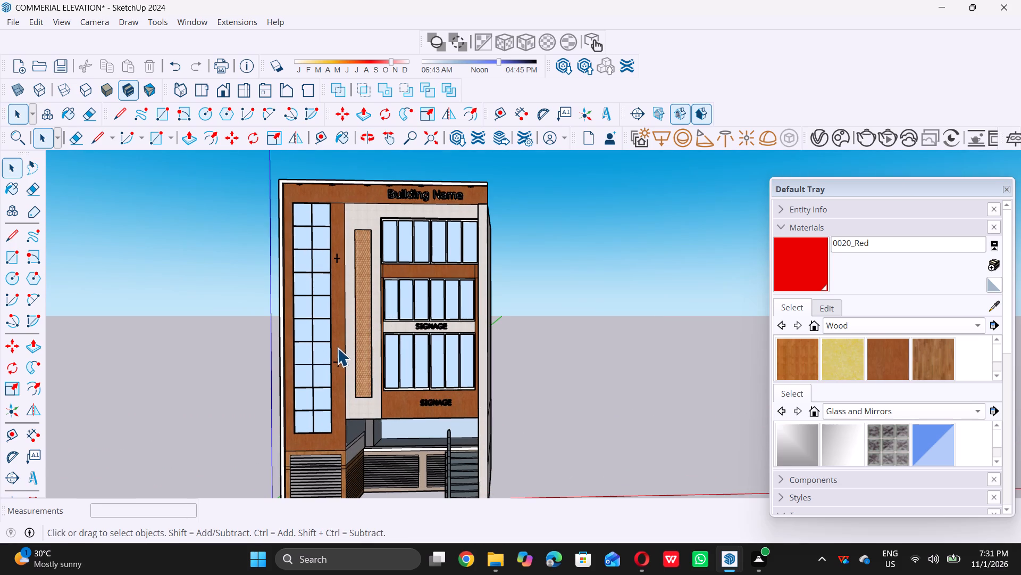
{"action": "scroll", "coordinate": [336, 323], "scroll_direction": "up", "scroll_amount": 2}
{"action": "scroll", "coordinate": [336, 323], "scroll_direction": "down", "scroll_amount": 2}
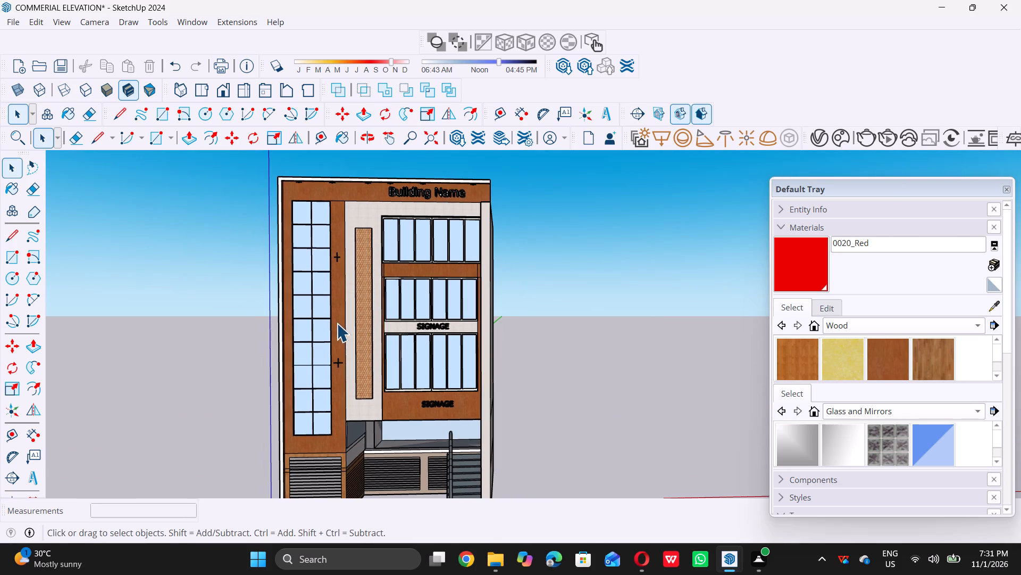
{"action": "middle_click_drag", "start_coordinate": [353, 302], "coordinate": [353, 297]}
{"action": "scroll", "coordinate": [793, 420], "scroll_direction": "down", "scroll_amount": 3}
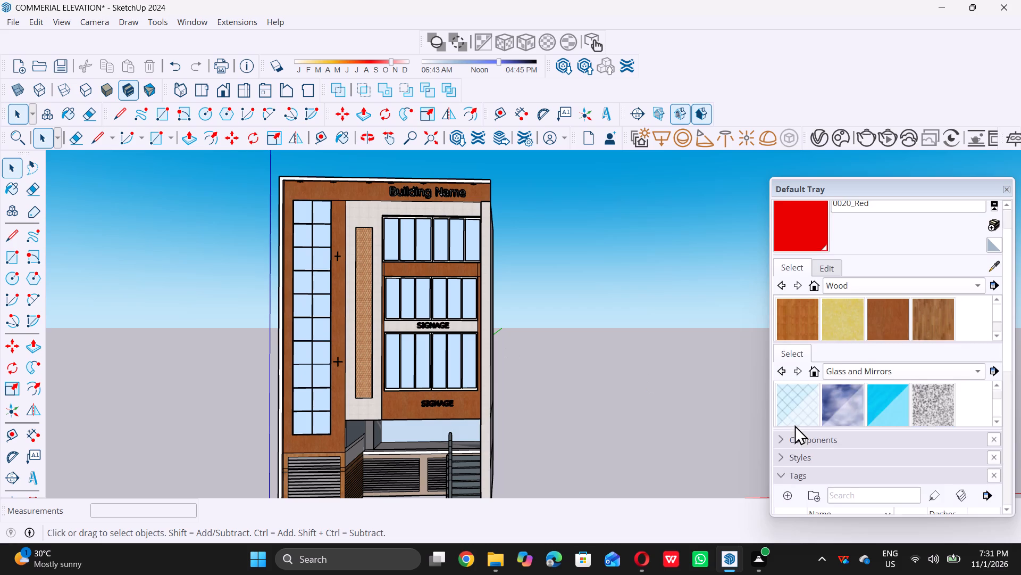
{"action": "scroll", "coordinate": [794, 425], "scroll_direction": "down", "scroll_amount": 9}
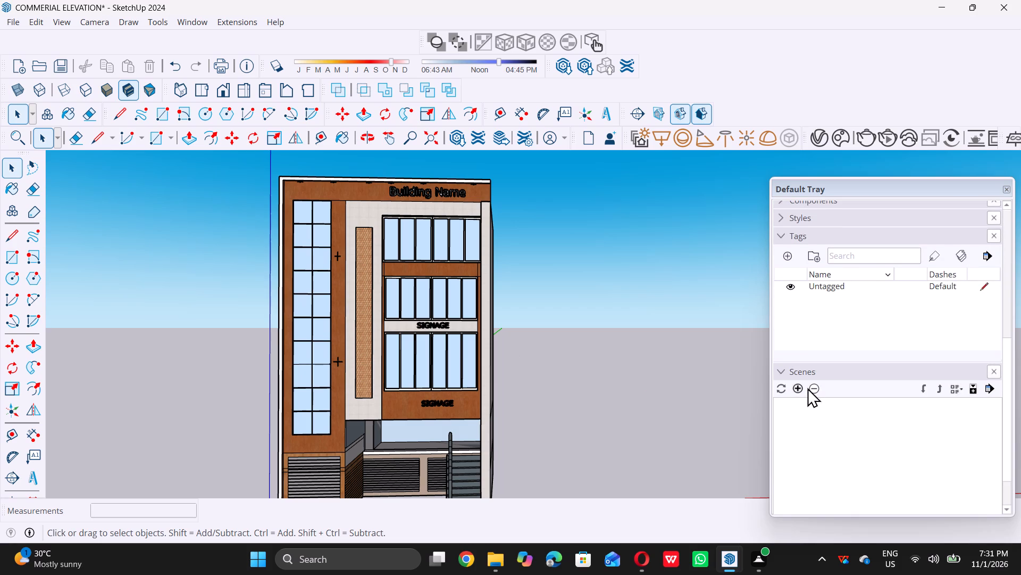
{"action": "scroll", "coordinate": [320, 317], "scroll_direction": "up", "scroll_amount": 1}
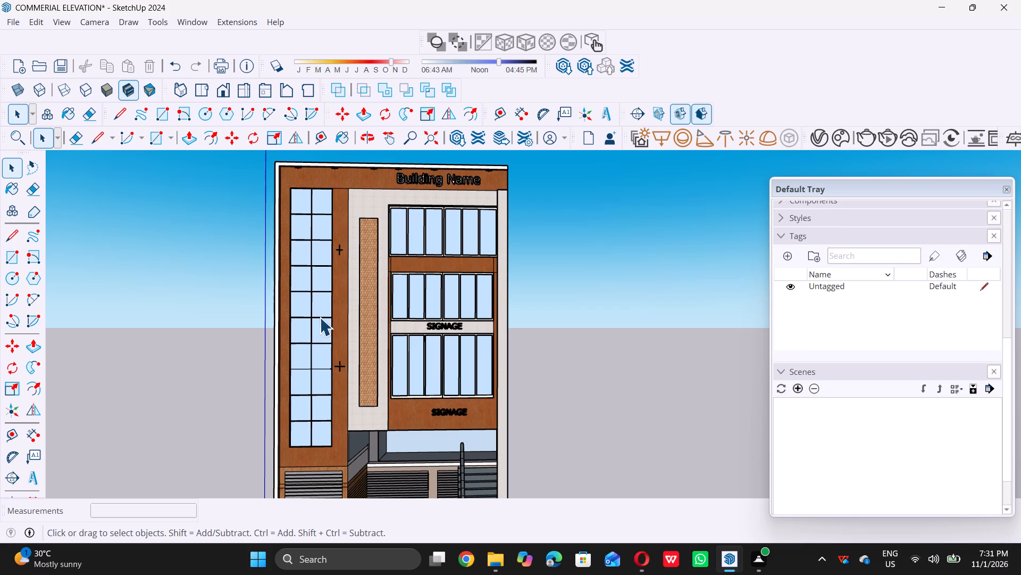
{"action": "left_click", "coordinate": [797, 390]}
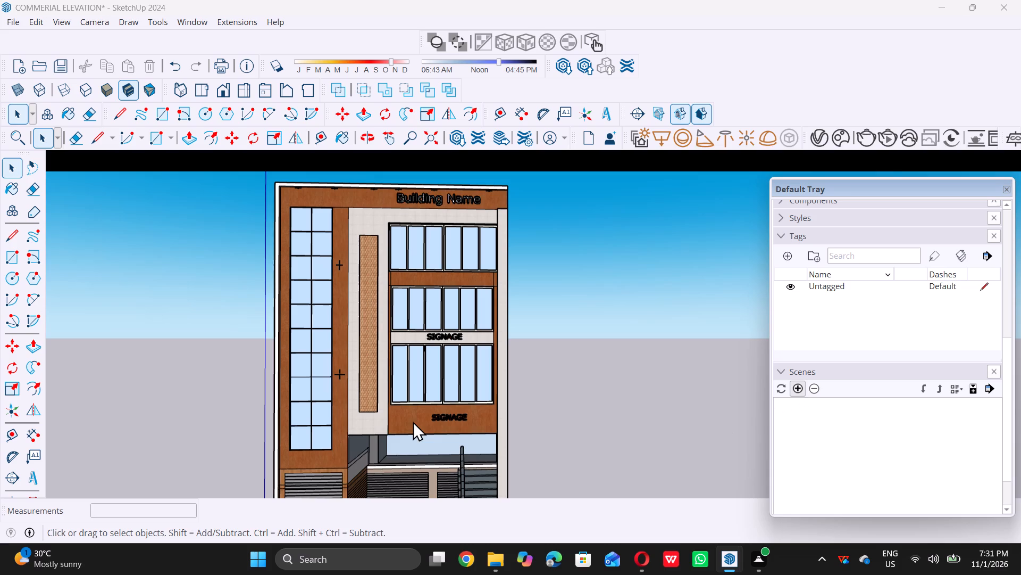
Change the view and recall Scene 1 to check the saved camera position.
{"action": "scroll", "coordinate": [377, 414], "scroll_direction": "down", "scroll_amount": 4}
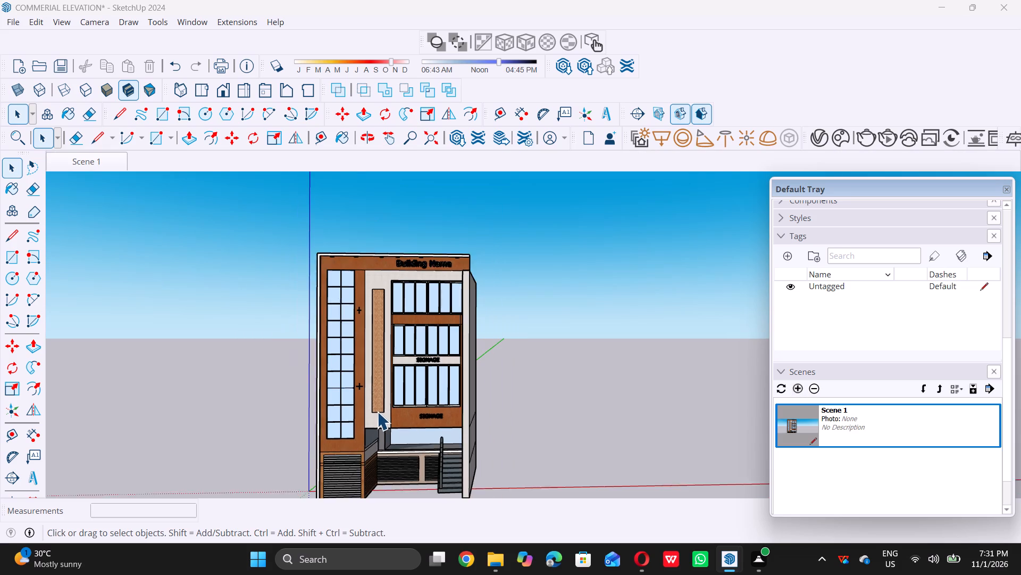
{"action": "scroll", "coordinate": [377, 412], "scroll_direction": "down", "scroll_amount": 1}
{"action": "left_click", "coordinate": [106, 166]}
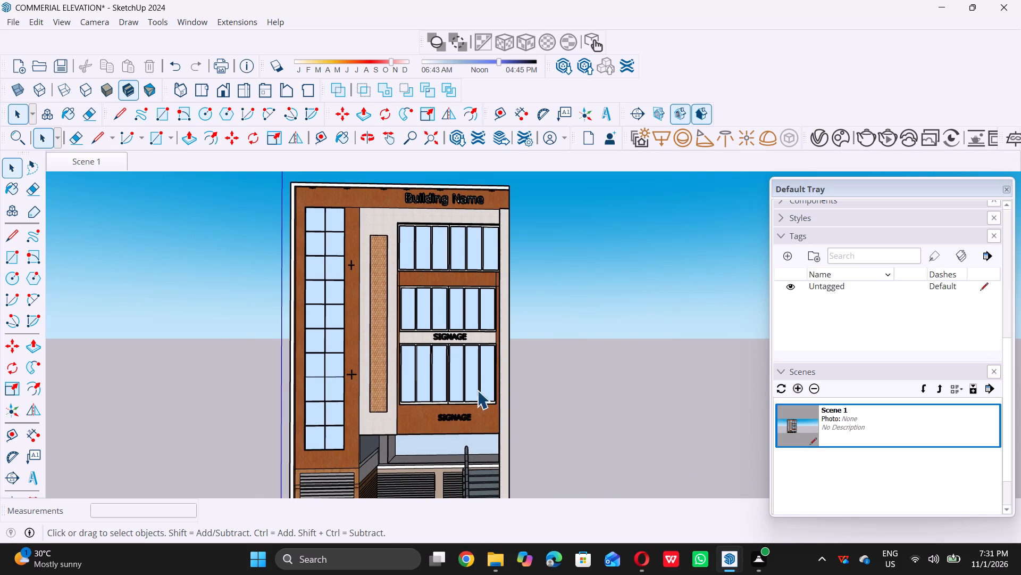
Set the colour of the lower Omni Light on the wood strip to muted red, R 0.64, G 0.347, B 0.347.
{"action": "scroll", "coordinate": [342, 378], "scroll_direction": "up", "scroll_amount": 11}
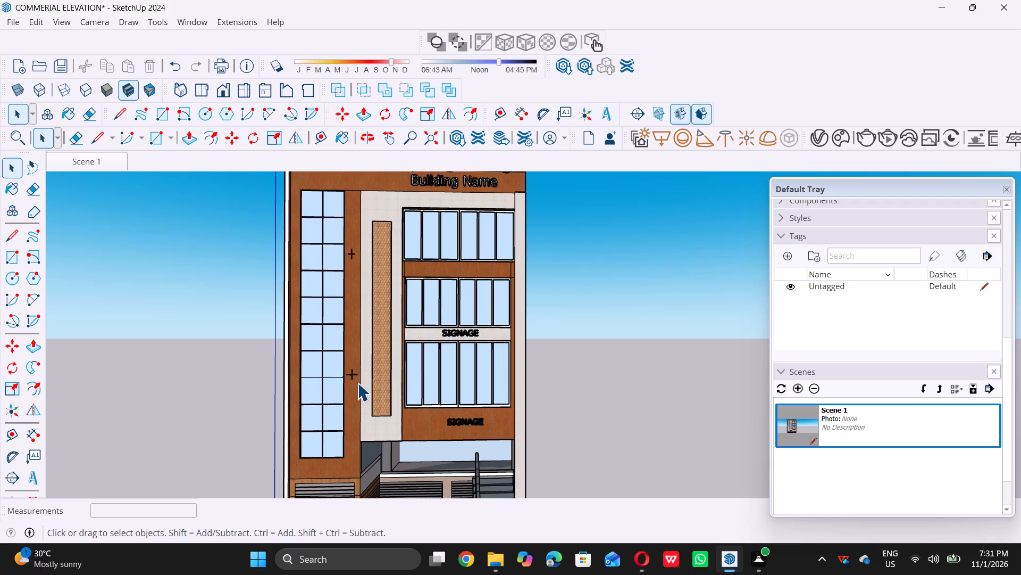
{"action": "scroll", "coordinate": [357, 383], "scroll_direction": "up", "scroll_amount": 13}
{"action": "left_click", "coordinate": [349, 367]}
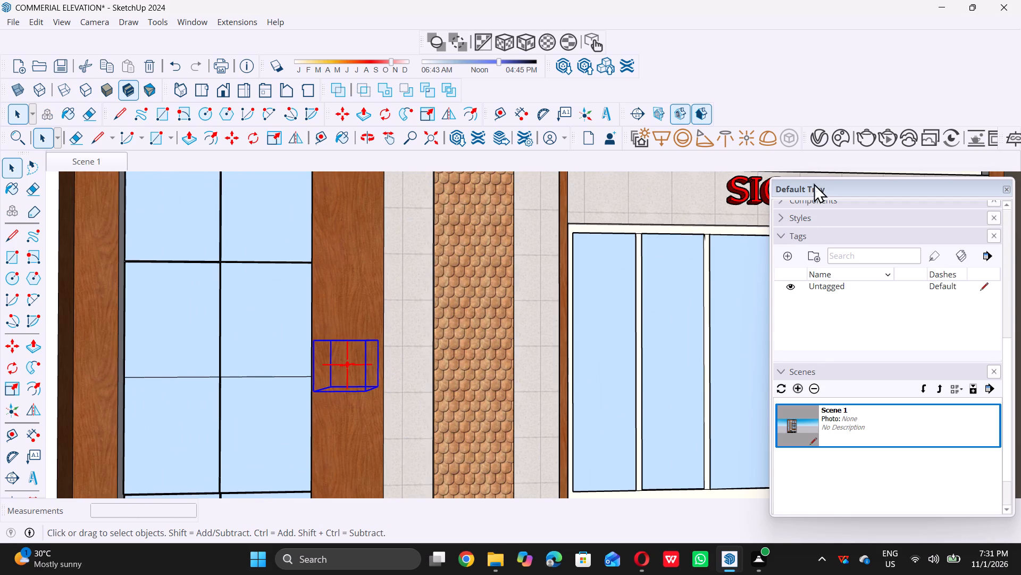
{"action": "double_click", "coordinate": [819, 141]}
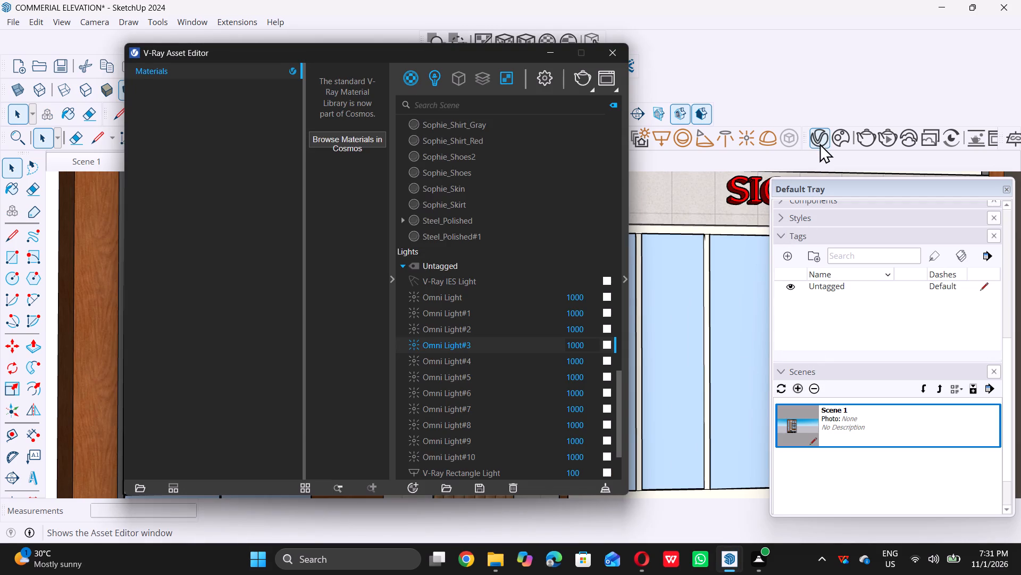
{"action": "left_click", "coordinate": [626, 283]}
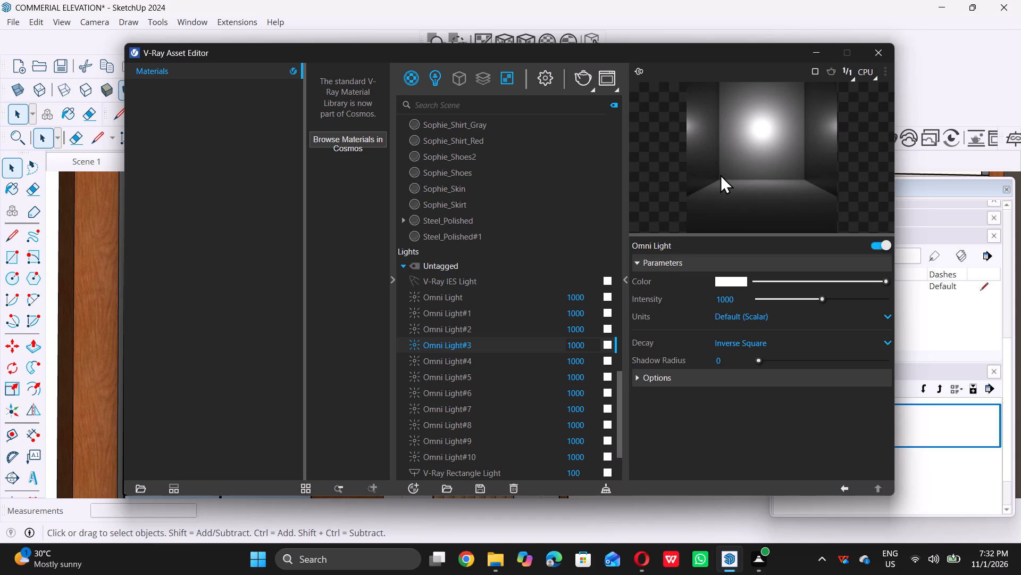
{"action": "scroll", "coordinate": [720, 174], "scroll_direction": "down", "scroll_amount": 2}
{"action": "triple_click", "coordinate": [727, 282]}
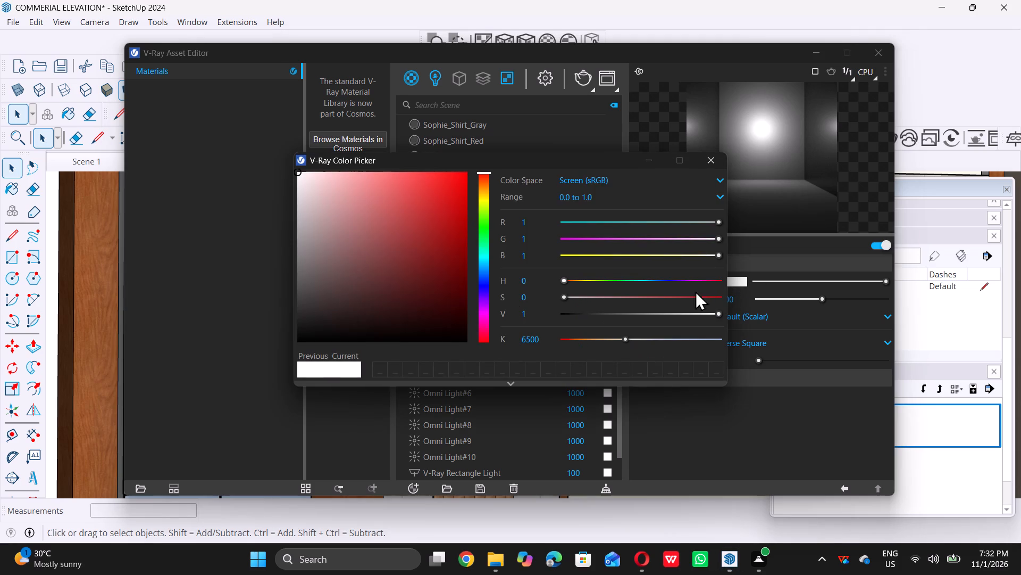
{"action": "double_click", "coordinate": [375, 236]}
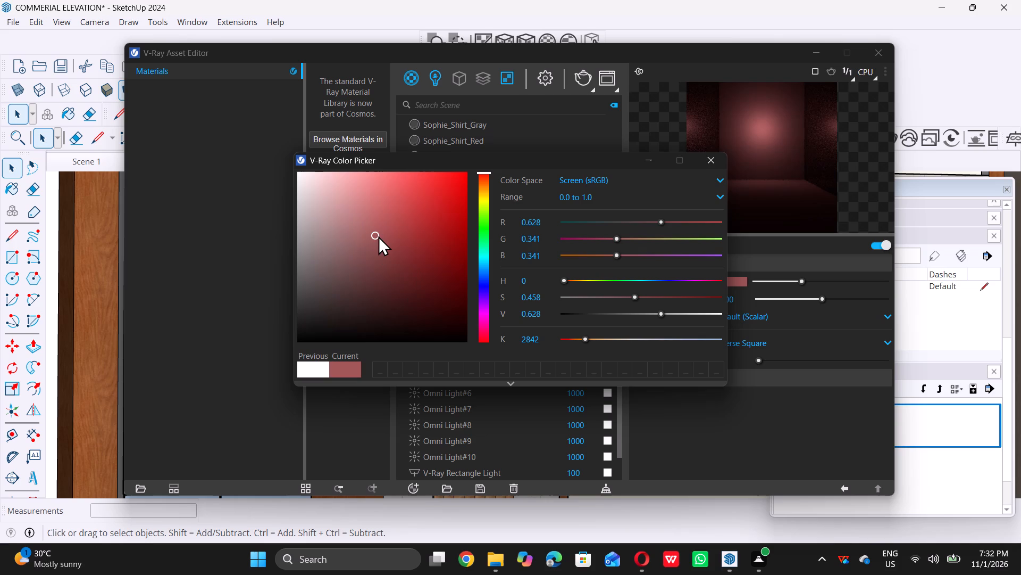
{"action": "double_click", "coordinate": [377, 224]}
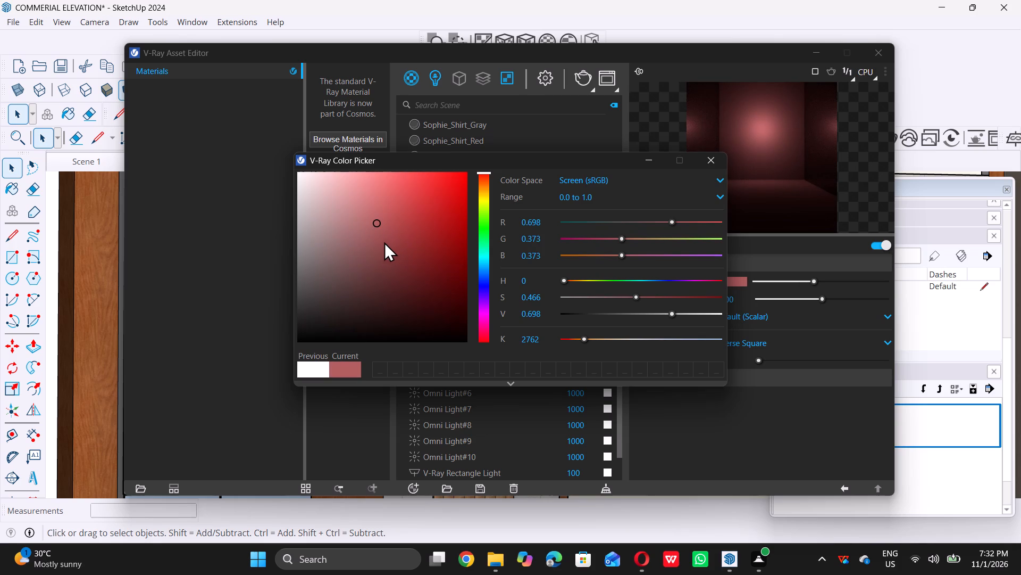
{"action": "double_click", "coordinate": [375, 234]}
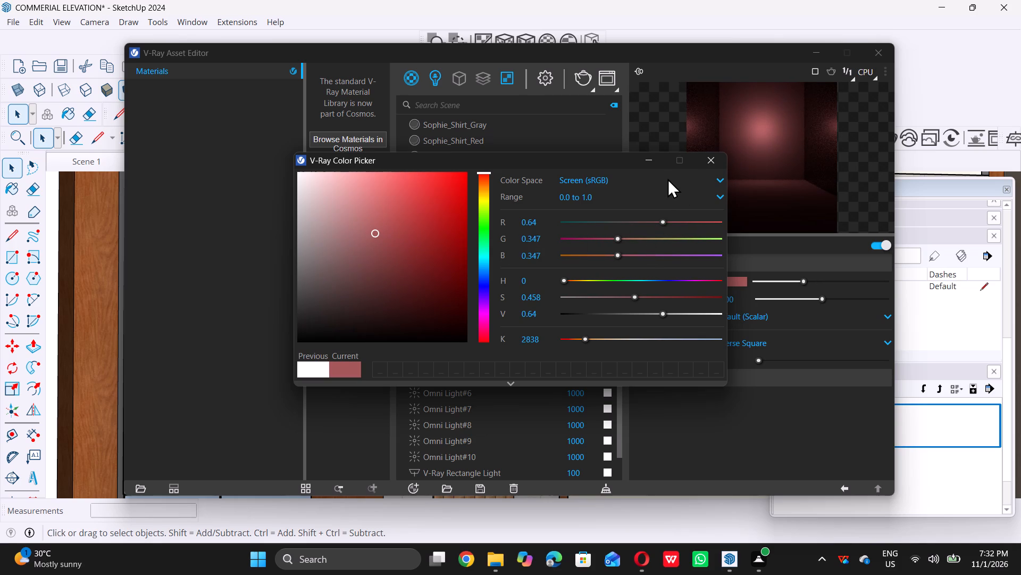
{"action": "left_click", "coordinate": [652, 164]}
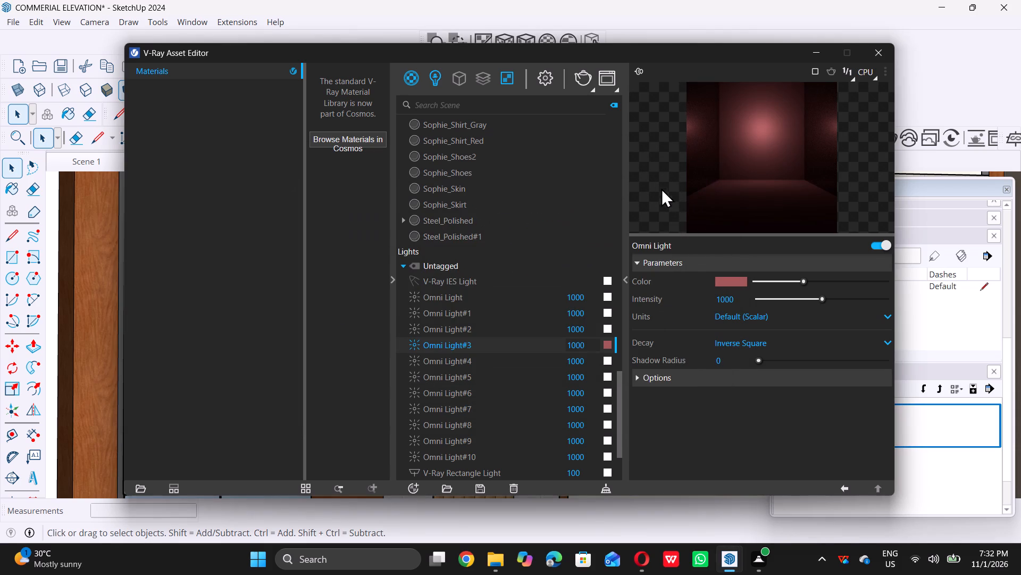
Increase the intensity of the lower Omni Light.
{"action": "left_click", "coordinate": [824, 299]}
{"action": "left_click_drag", "start_coordinate": [830, 300], "coordinate": [843, 300]}
{"action": "left_click", "coordinate": [843, 300]}
{"action": "left_click_drag", "start_coordinate": [843, 300], "coordinate": [848, 300]}
{"action": "left_click", "coordinate": [848, 300]}
Set the V-Ray render quality to Medium+ and enable Safe Frame in the render output settings.
{"action": "triple_click", "coordinate": [543, 80]}
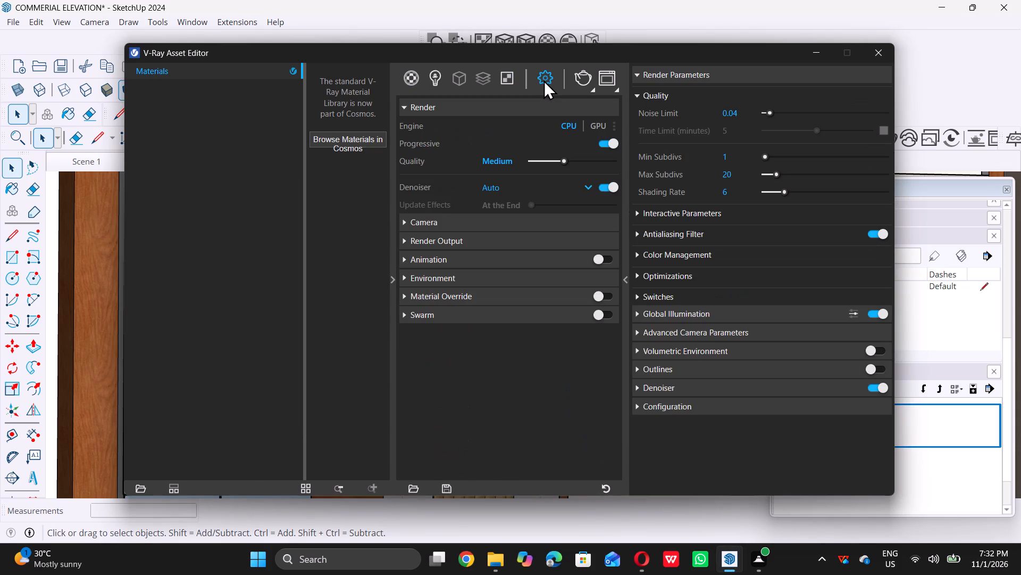
{"action": "double_click", "coordinate": [573, 161]}
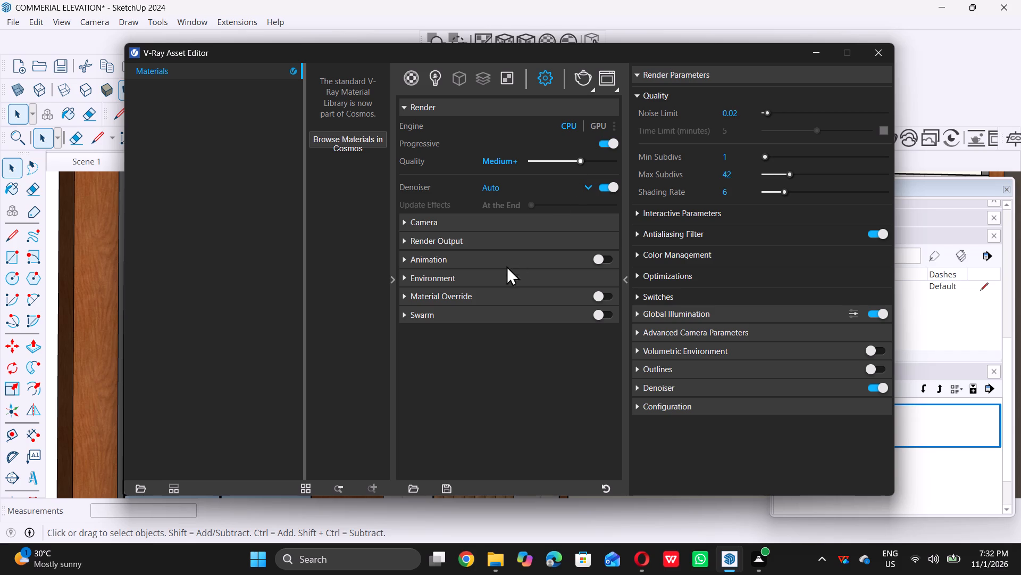
{"action": "triple_click", "coordinate": [403, 241]}
{"action": "left_click", "coordinate": [403, 241]}
{"action": "double_click", "coordinate": [403, 240]}
{"action": "left_click", "coordinate": [404, 239]}
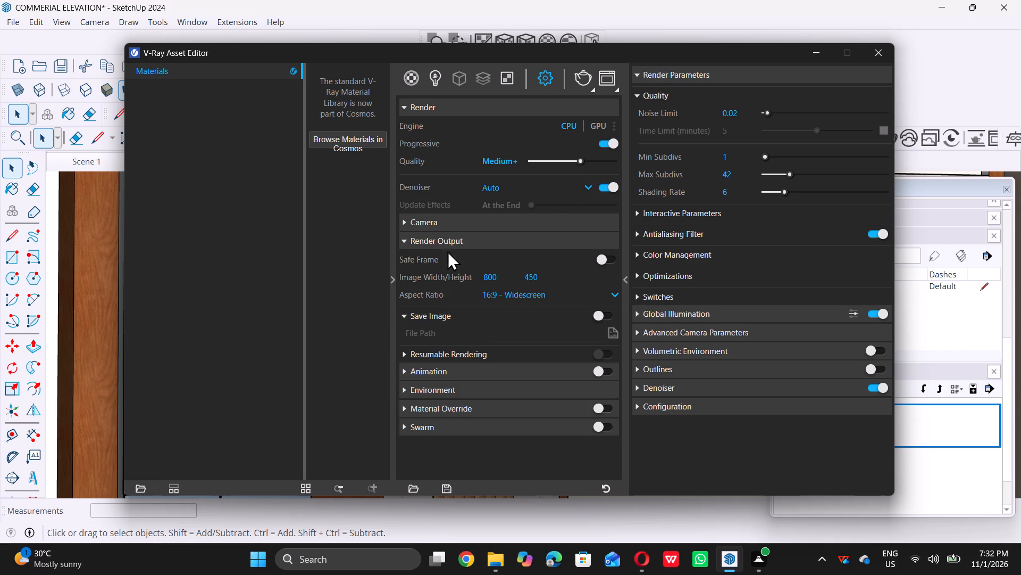
{"action": "triple_click", "coordinate": [602, 259]}
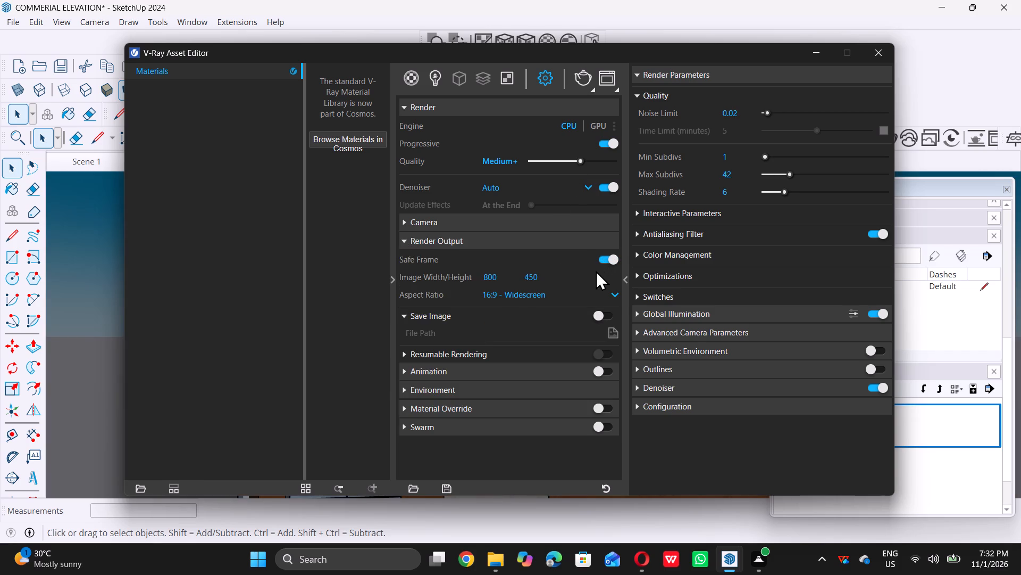
Set the render quality's Noise Limit to 0.06.
{"action": "double_click", "coordinate": [744, 110]}
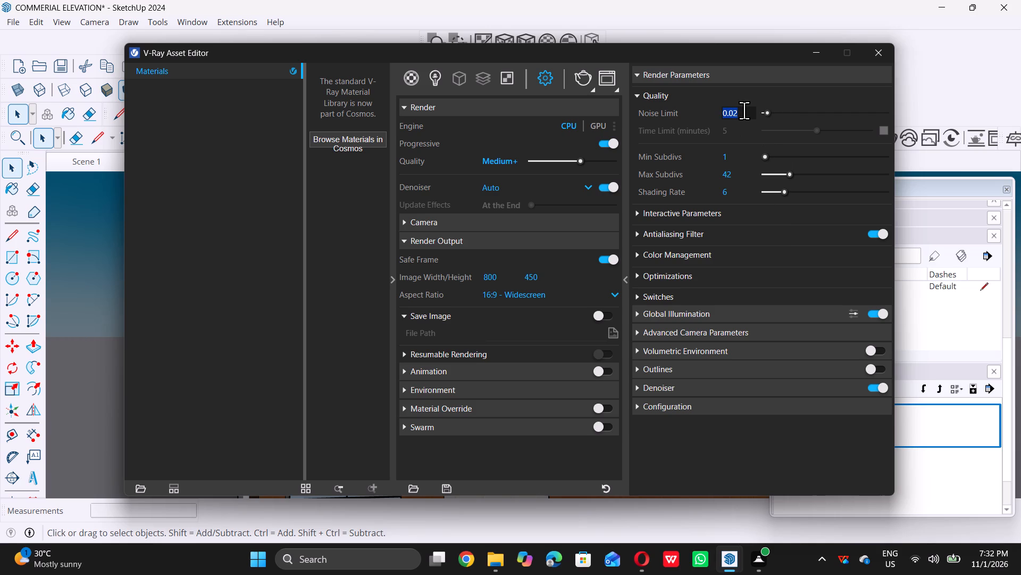
{"action": "double_click", "coordinate": [743, 113]}
{"action": "key", "text": "BackSpace"}
{"action": "type", "text": "0.0"}
{"action": "key", "text": "6"}
Set the Global Illumination primary rays to Irradiance map, with Light cache for the secondary rays.
{"action": "double_click", "coordinate": [637, 311]}
{"action": "double_click", "coordinate": [637, 311]}
{"action": "triple_click", "coordinate": [637, 312]}
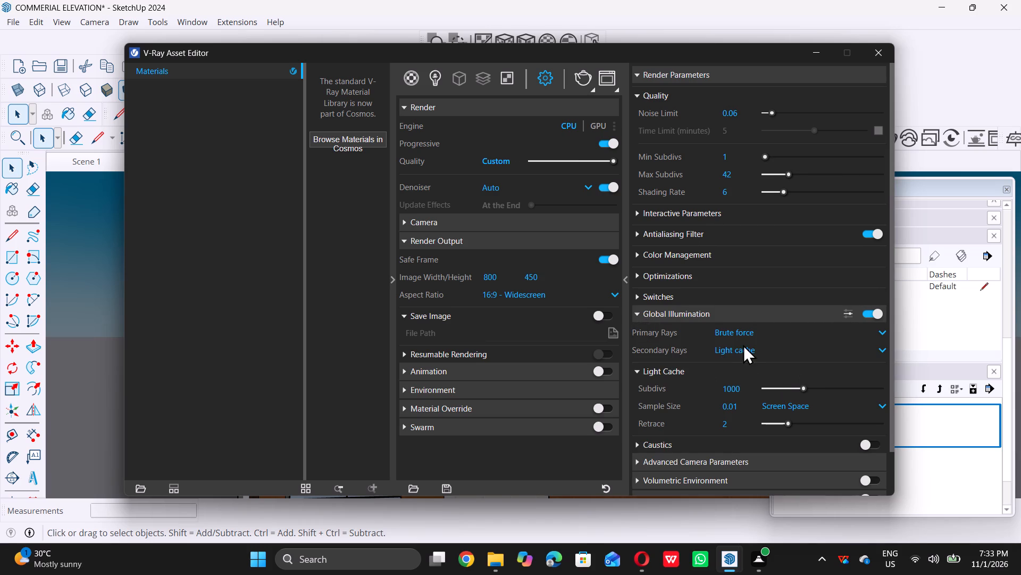
{"action": "triple_click", "coordinate": [751, 330]}
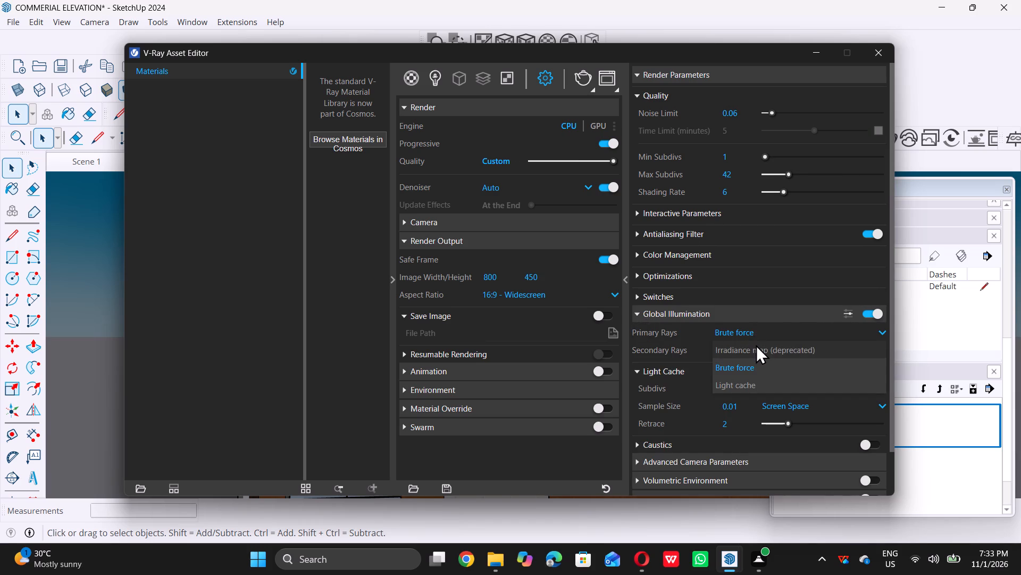
{"action": "double_click", "coordinate": [756, 344]}
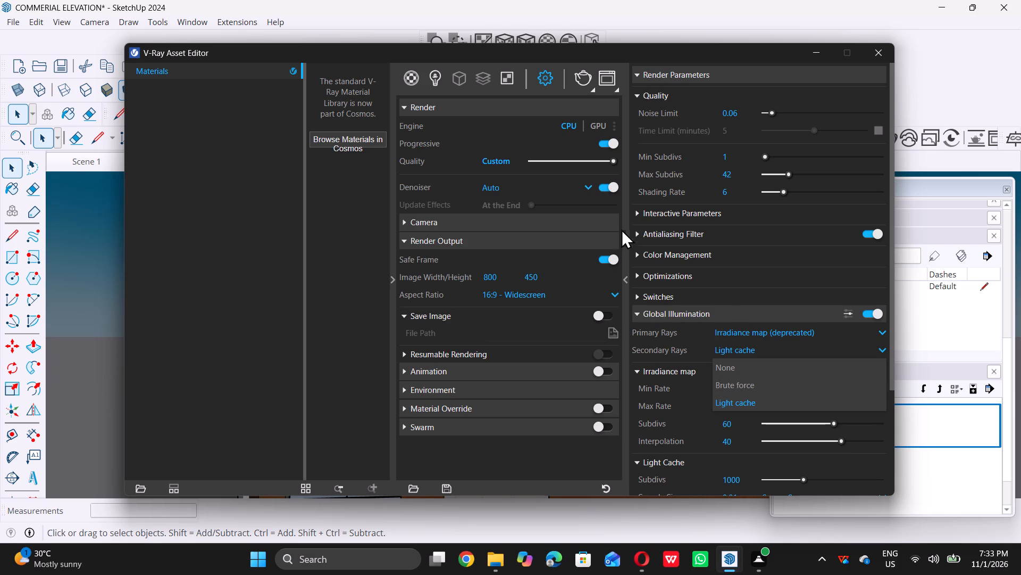
Start a V-Ray render of the current facade view and minimise the frame buffer.
{"action": "triple_click", "coordinate": [582, 78]}
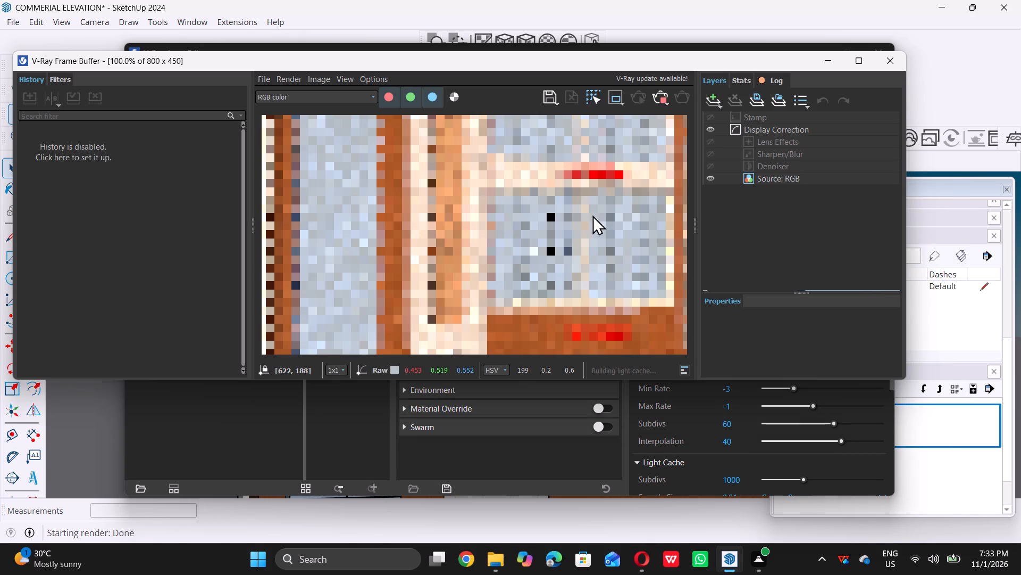
{"action": "double_click", "coordinate": [827, 59]}
Reframe the model so the building's whole front elevation fits within the safe frame.
{"action": "scroll", "coordinate": [414, 364], "scroll_direction": "down", "scroll_amount": 13}
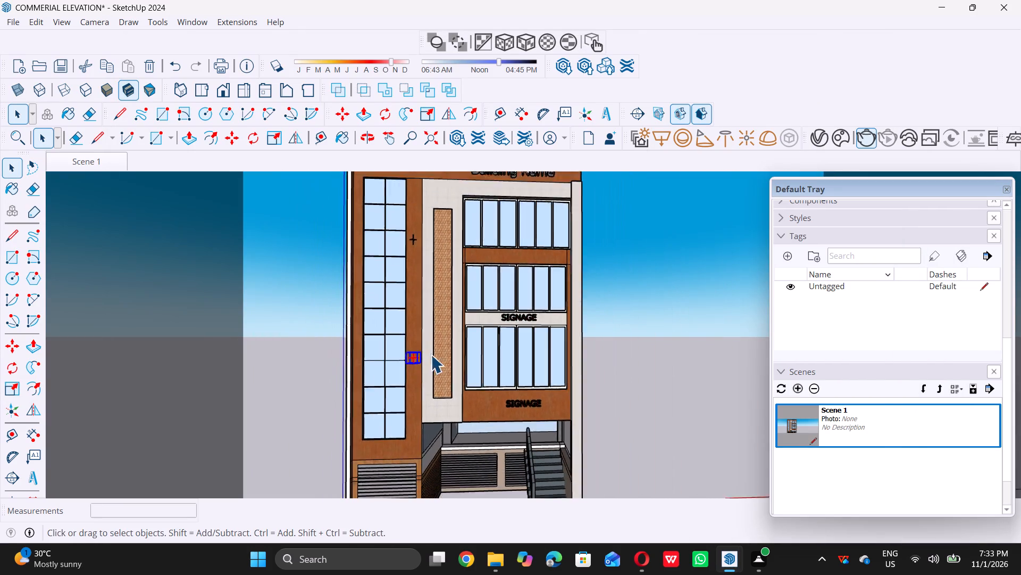
{"action": "scroll", "coordinate": [431, 355], "scroll_direction": "down", "scroll_amount": 9}
{"action": "middle_click_drag", "start_coordinate": [467, 332], "coordinate": [468, 334]}
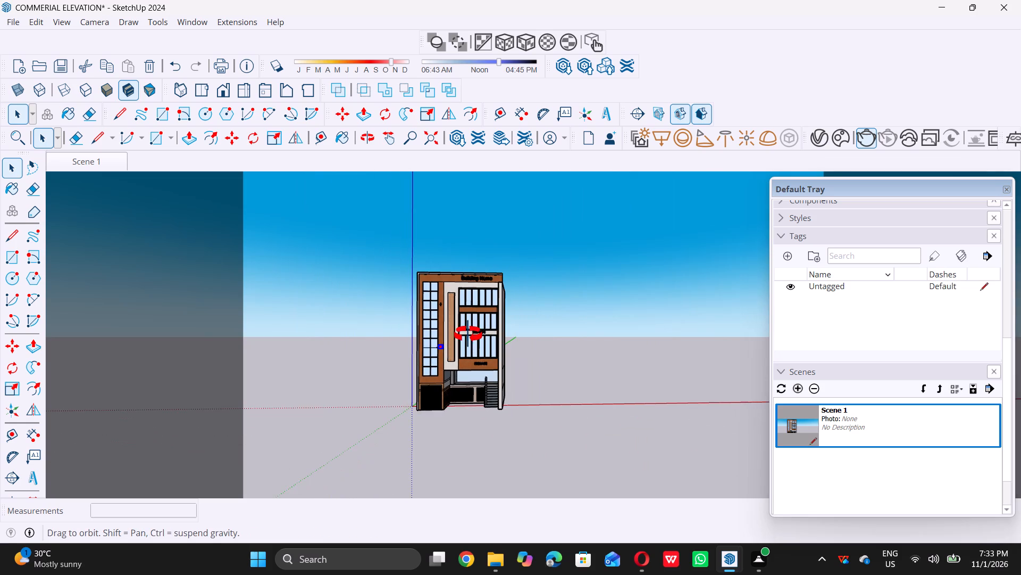
{"action": "middle_click_drag", "start_coordinate": [468, 334], "coordinate": [457, 414]}
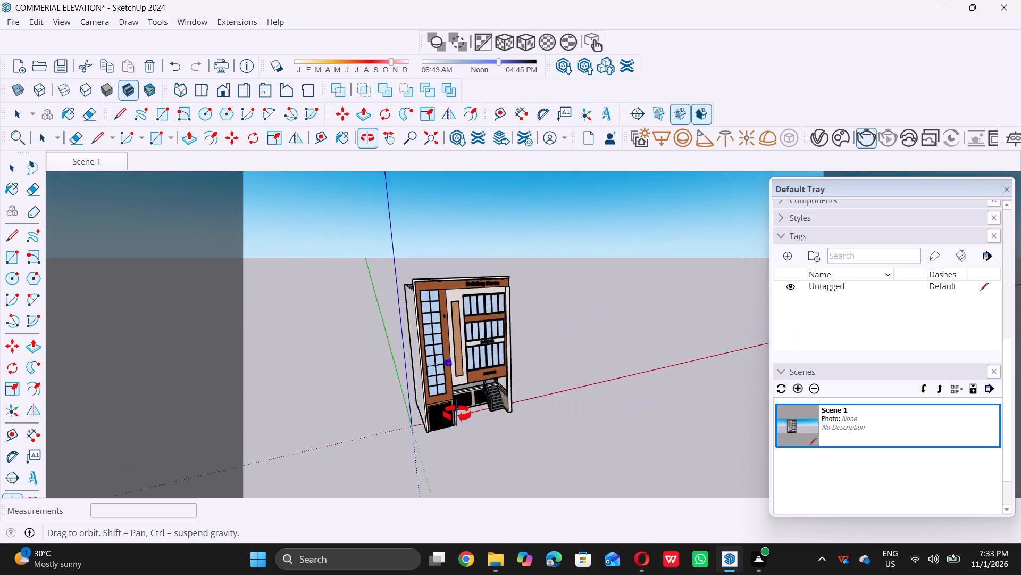
{"action": "middle_click_drag", "start_coordinate": [457, 414], "coordinate": [439, 328]}
{"action": "scroll", "coordinate": [312, 414], "scroll_direction": "down", "scroll_amount": 1}
{"action": "scroll", "coordinate": [458, 324], "scroll_direction": "down", "scroll_amount": 4}
{"action": "scroll", "coordinate": [398, 338], "scroll_direction": "up", "scroll_amount": 5}
{"action": "middle_click_drag", "start_coordinate": [410, 336], "coordinate": [441, 330]}
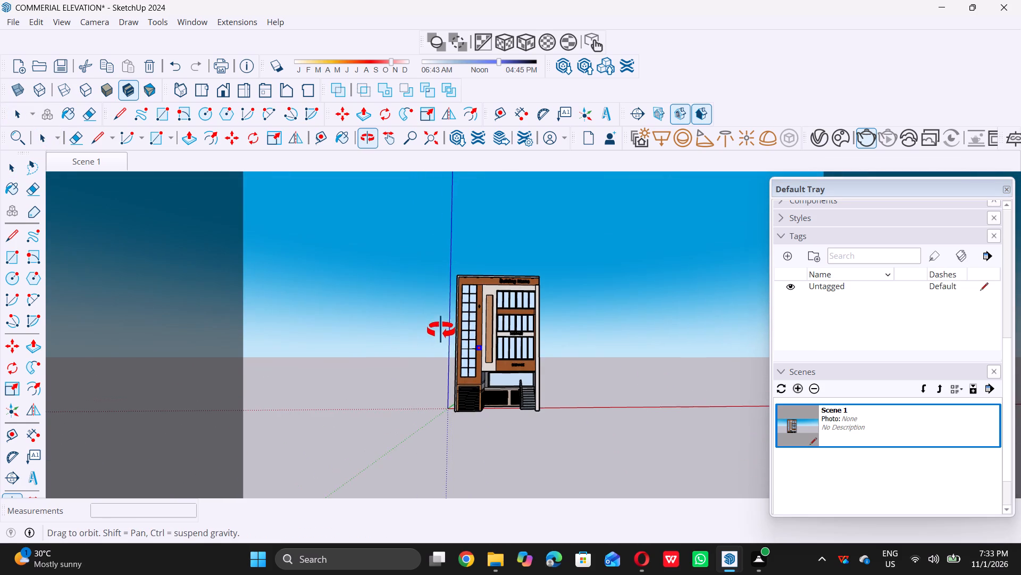
{"action": "middle_click_drag", "start_coordinate": [441, 330], "coordinate": [441, 329]}
{"action": "scroll", "coordinate": [451, 337], "scroll_direction": "up", "scroll_amount": 3}
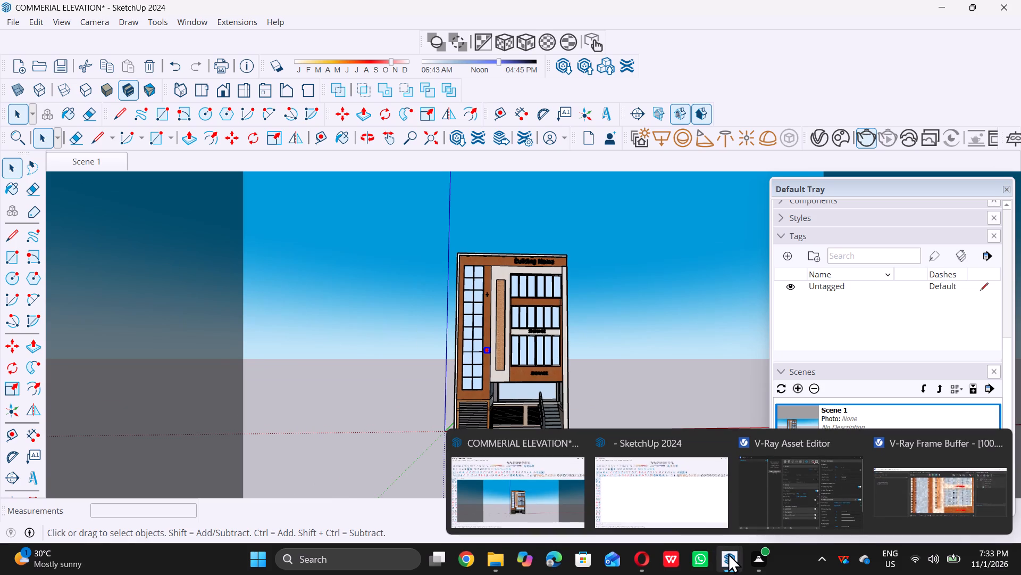
{"action": "triple_click", "coordinate": [533, 496]}
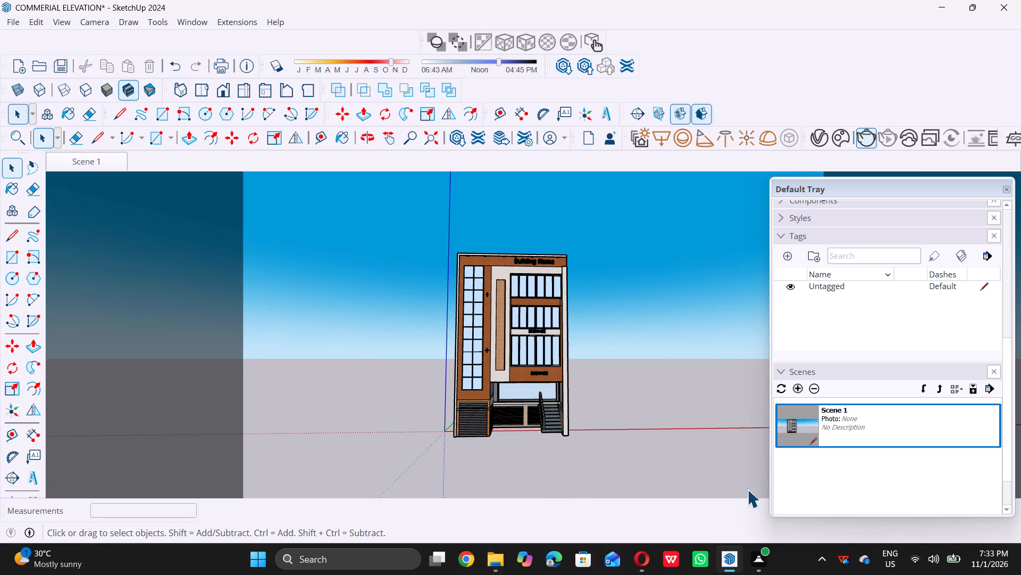
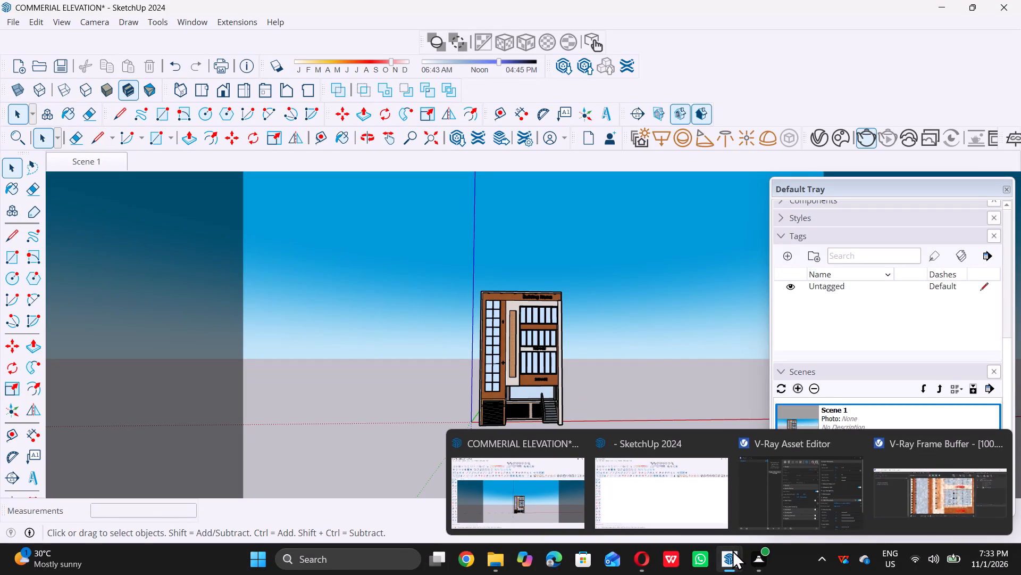
Check the V-Ray render in progress in the frame buffer and minimise the window.
{"action": "double_click", "coordinate": [917, 505]}
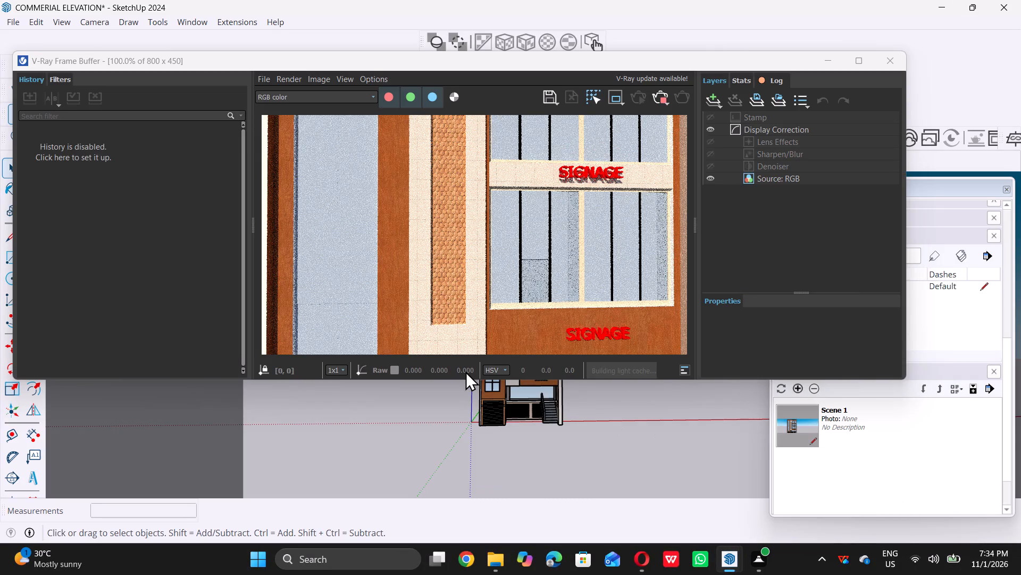
{"action": "scroll", "coordinate": [469, 262], "scroll_direction": "down", "scroll_amount": 5}
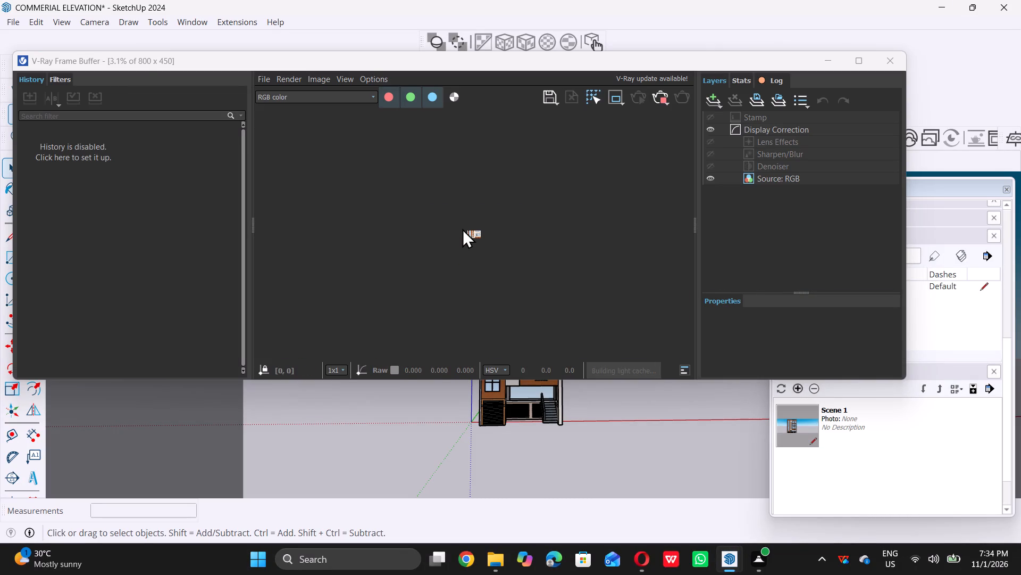
{"action": "scroll", "coordinate": [468, 227], "scroll_direction": "up", "scroll_amount": 6}
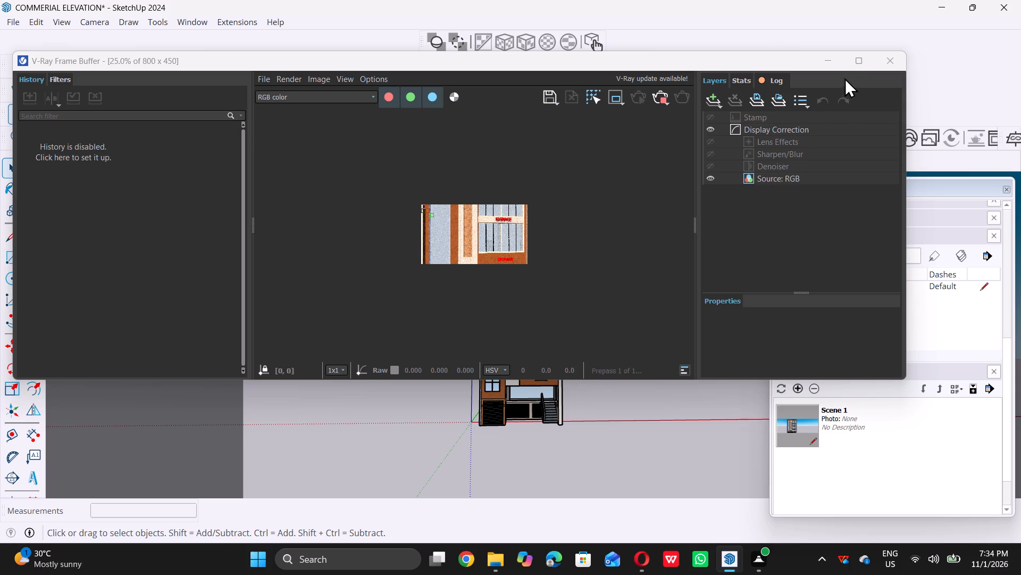
{"action": "left_click", "coordinate": [831, 62]}
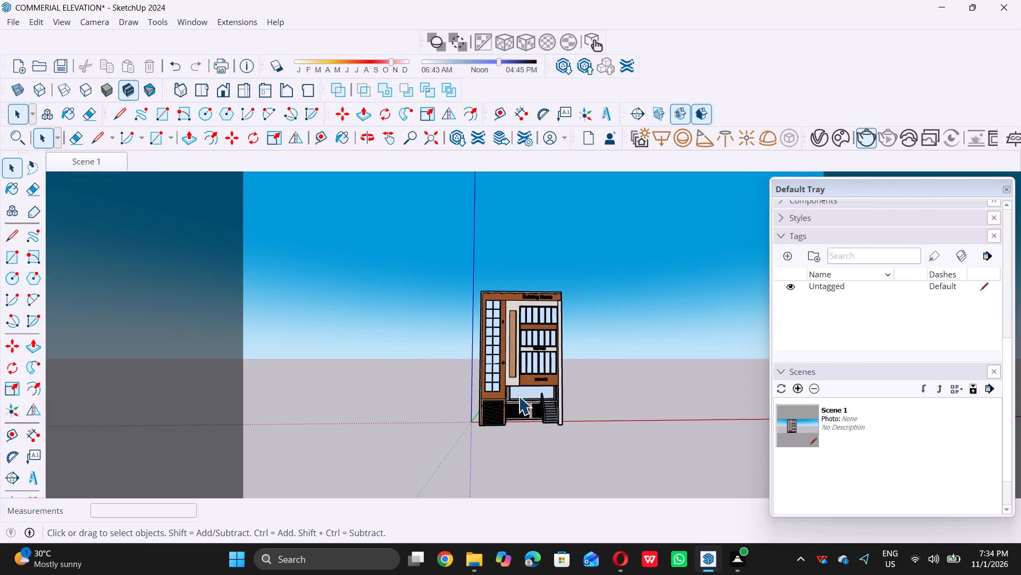
Add a new scene with a closer front view of the building and compare it with Scene 1.
{"action": "scroll", "coordinate": [532, 399], "scroll_direction": "up", "scroll_amount": 5}
{"action": "middle_click_drag", "start_coordinate": [545, 300], "coordinate": [534, 321]}
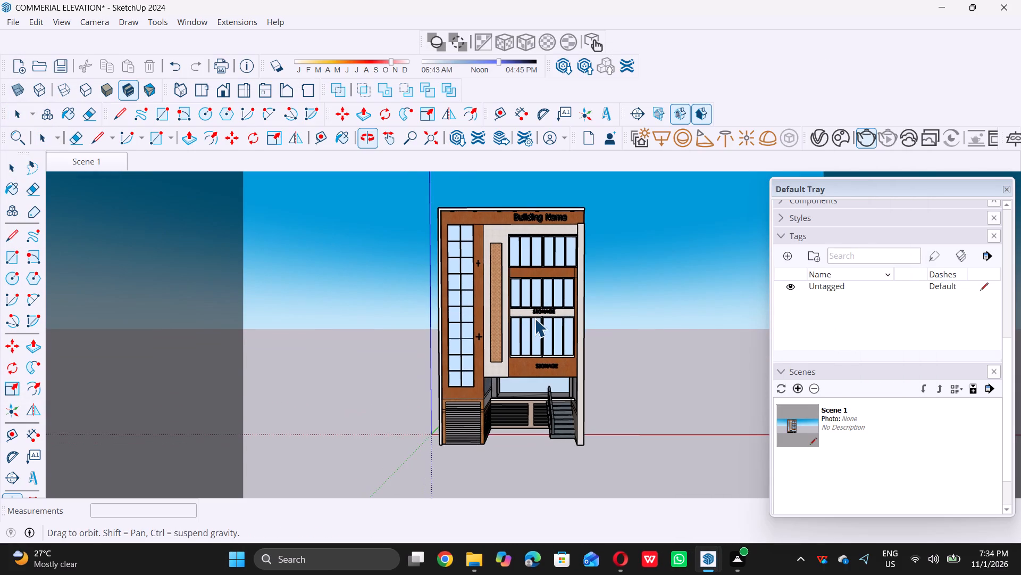
{"action": "scroll", "coordinate": [535, 315], "scroll_direction": "up", "scroll_amount": 2}
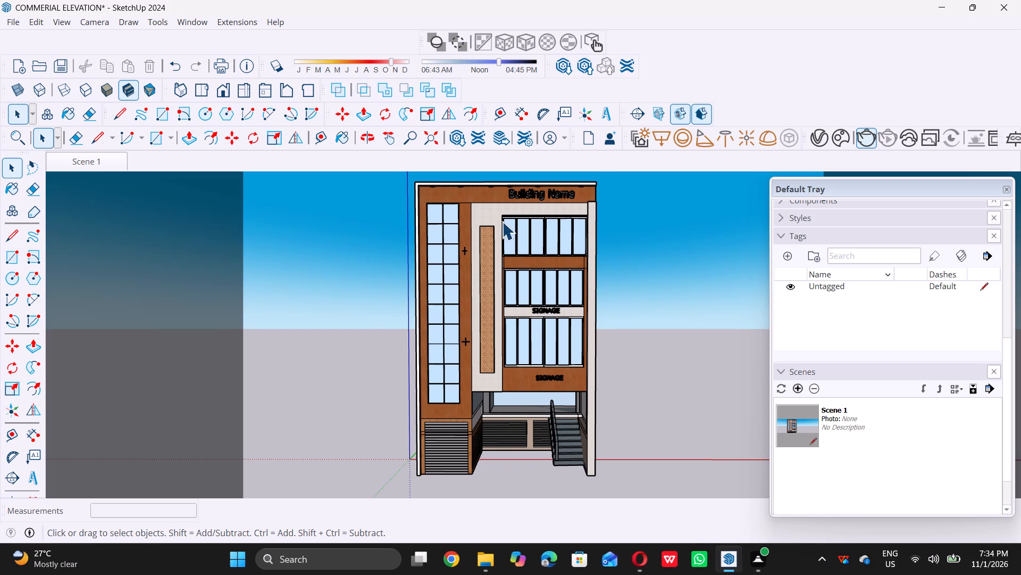
{"action": "scroll", "coordinate": [502, 221], "scroll_direction": "up", "scroll_amount": 1}
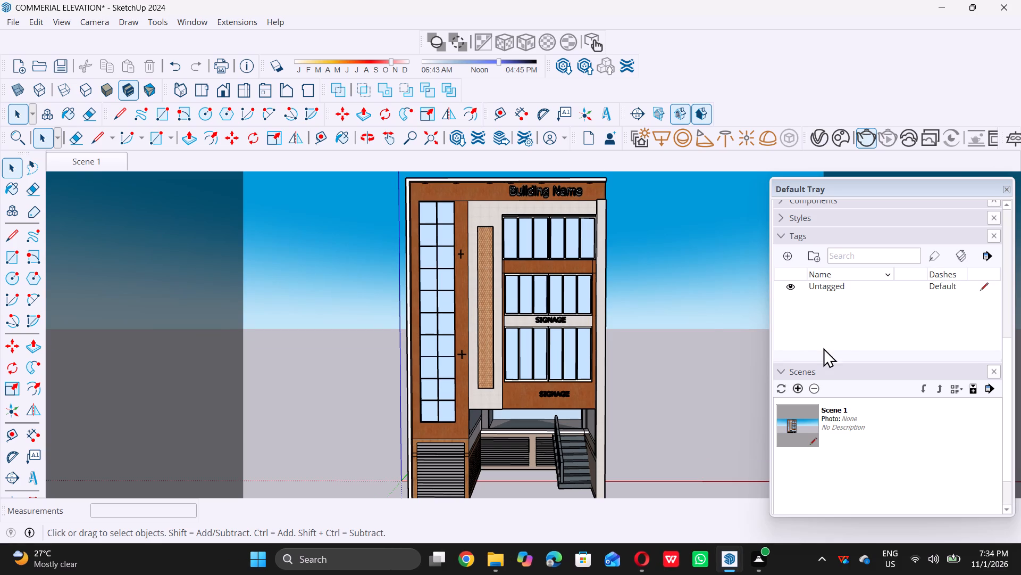
{"action": "left_click", "coordinate": [798, 388]}
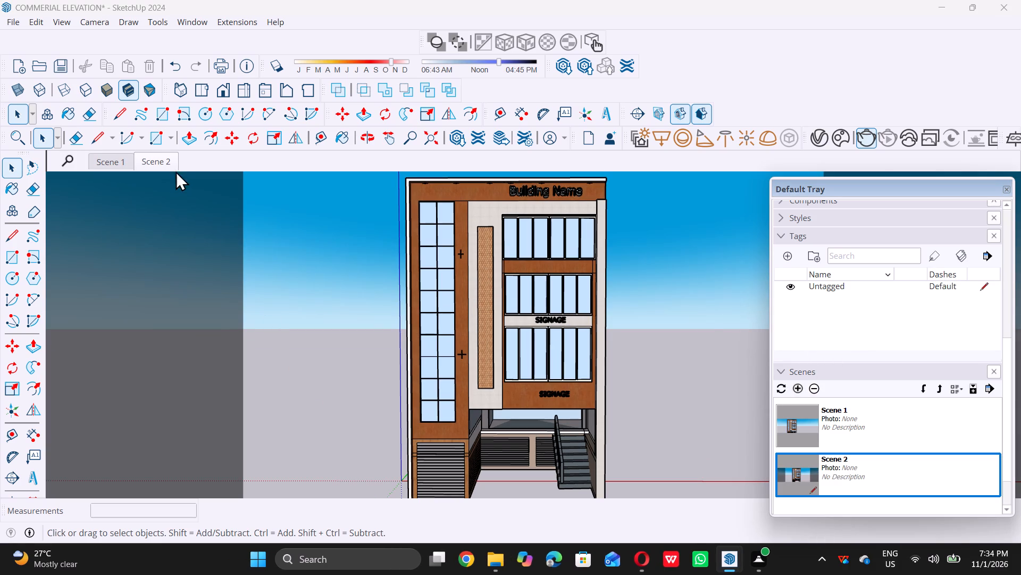
{"action": "double_click", "coordinate": [165, 161]}
{"action": "left_click", "coordinate": [116, 162]}
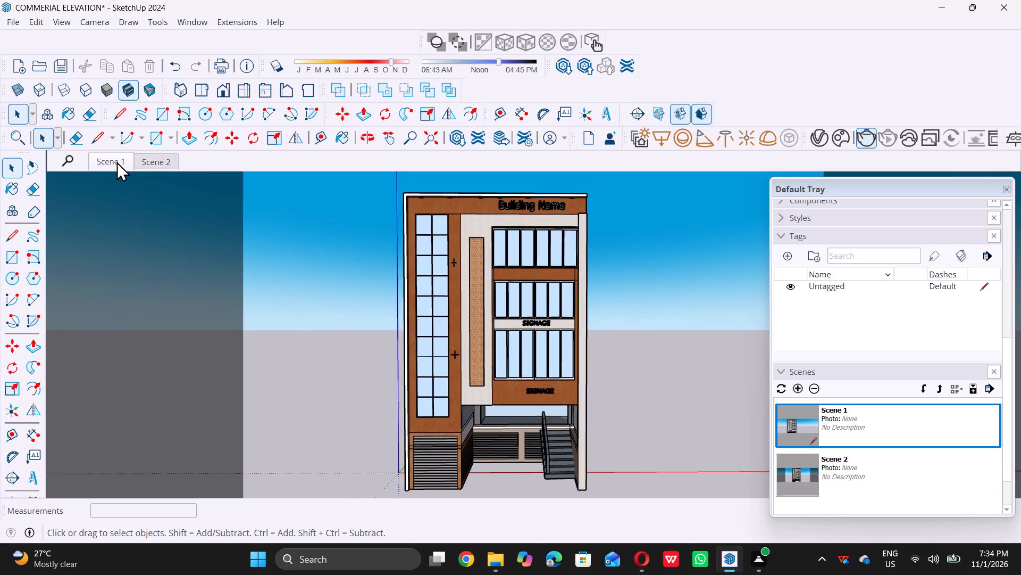
{"action": "left_click", "coordinate": [165, 162]}
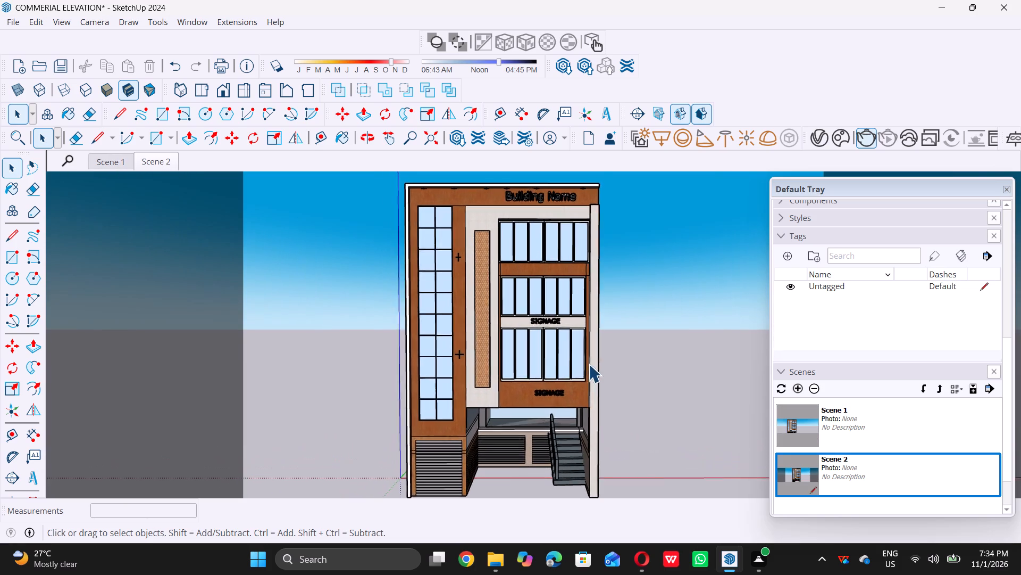
Start a V-Ray render of the Scene 2 view, check it in the frame buffer and minimise the V-Ray windows.
{"action": "double_click", "coordinate": [861, 141]}
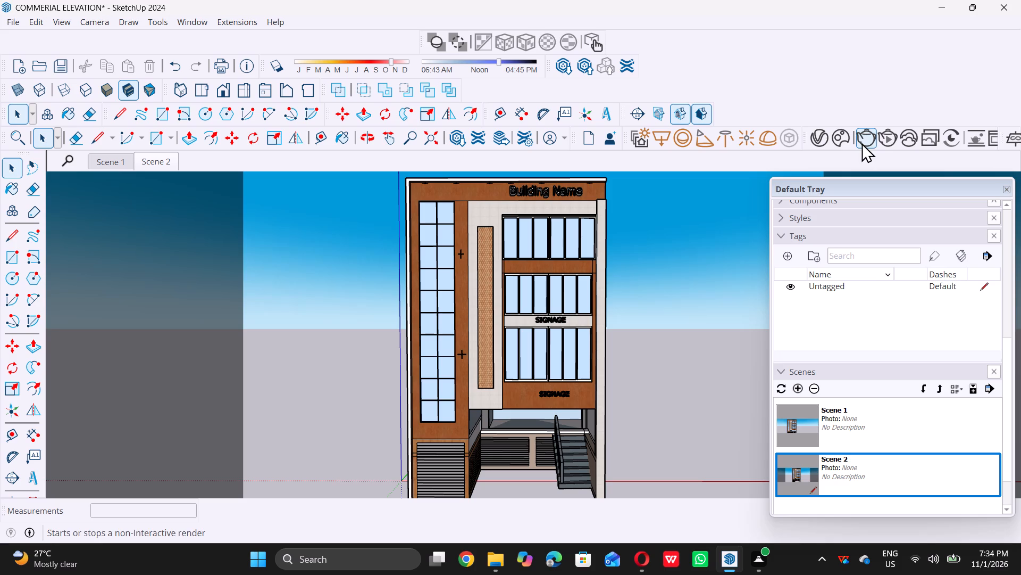
{"action": "triple_click", "coordinate": [823, 139]}
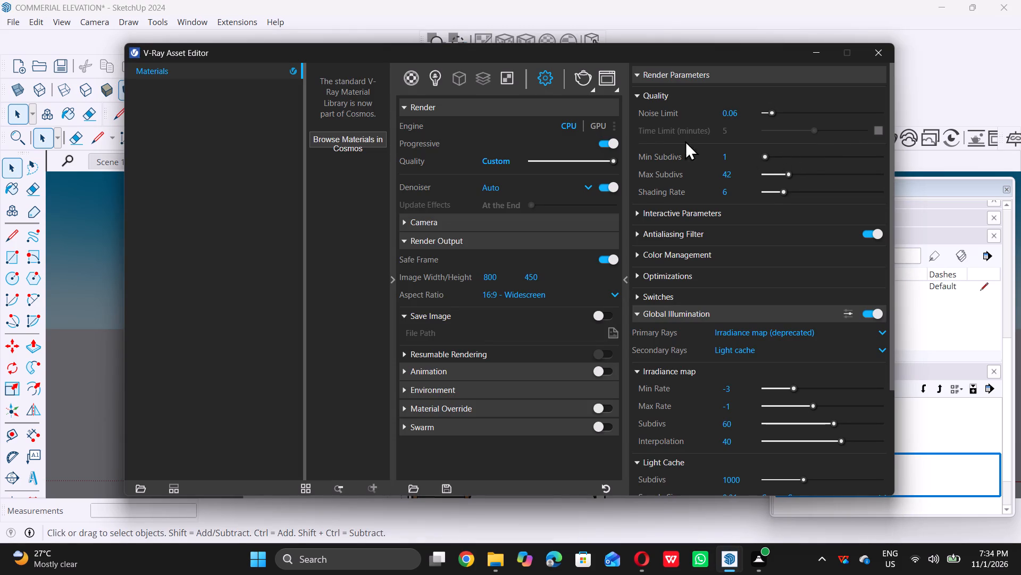
{"action": "triple_click", "coordinate": [583, 80]}
{"action": "left_click", "coordinate": [583, 79]}
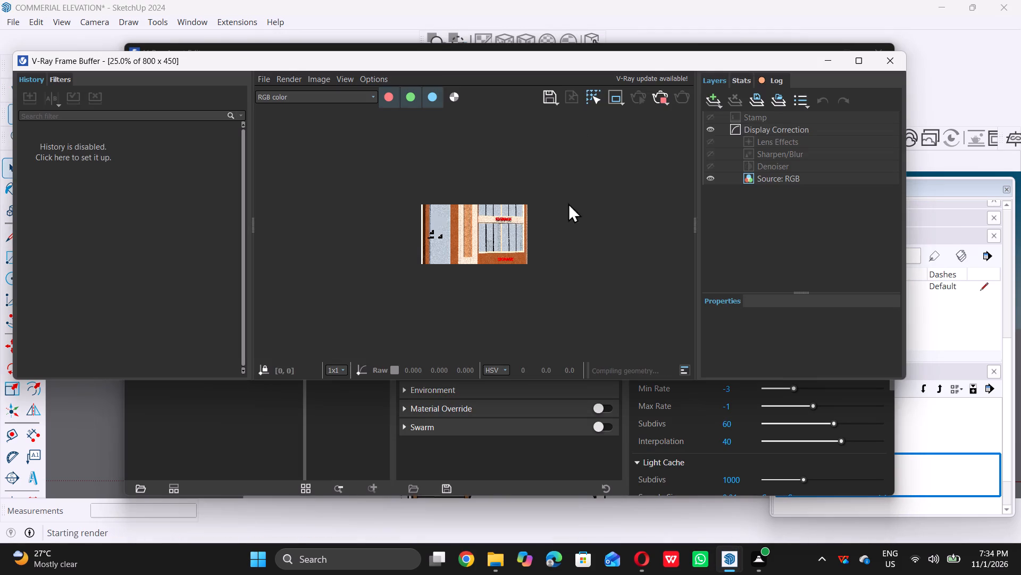
{"action": "scroll", "coordinate": [501, 229], "scroll_direction": "up", "scroll_amount": 1}
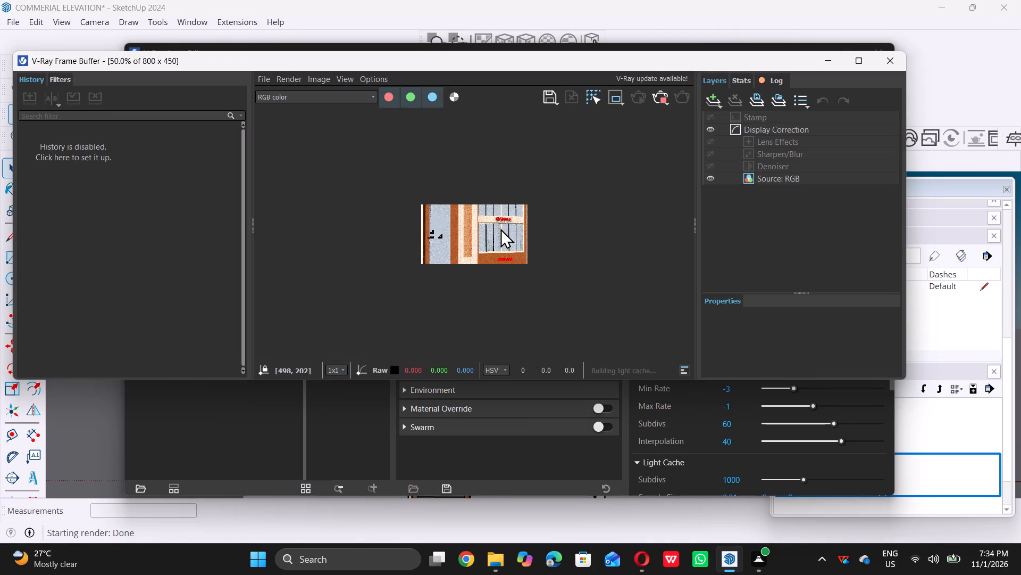
{"action": "scroll", "coordinate": [500, 228], "scroll_direction": "down", "scroll_amount": 1}
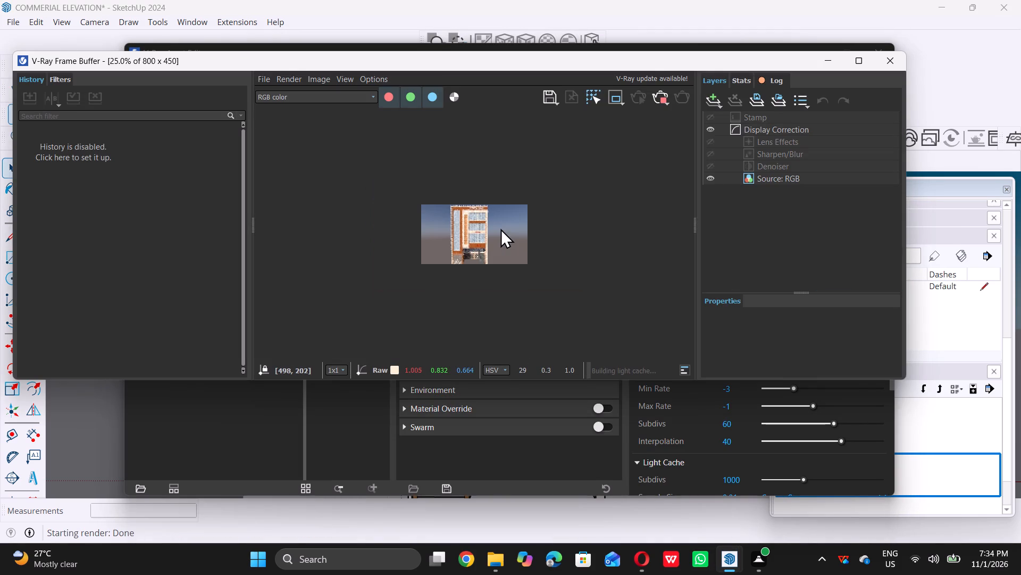
{"action": "scroll", "coordinate": [476, 223], "scroll_direction": "up", "scroll_amount": 1}
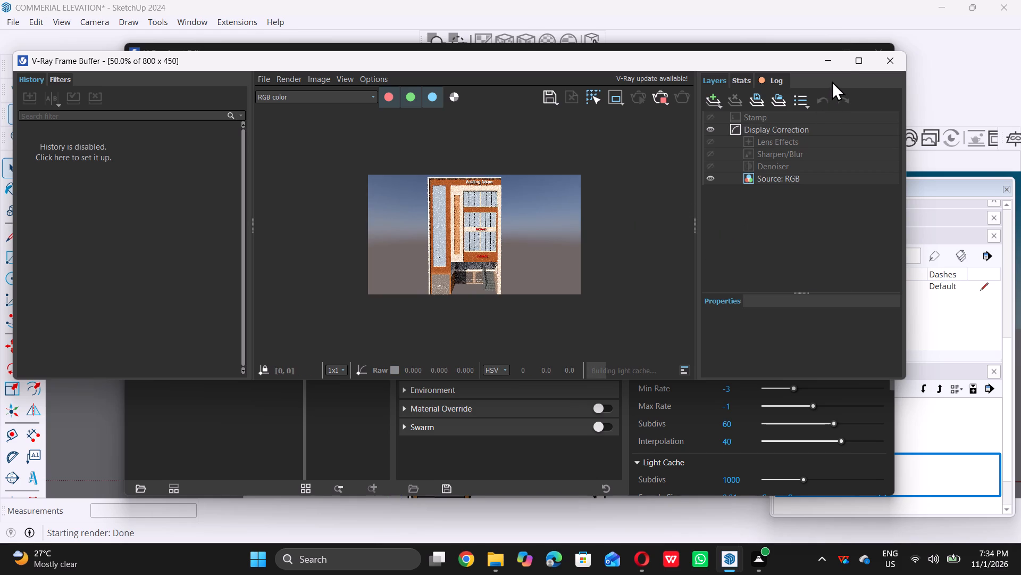
{"action": "triple_click", "coordinate": [822, 63]}
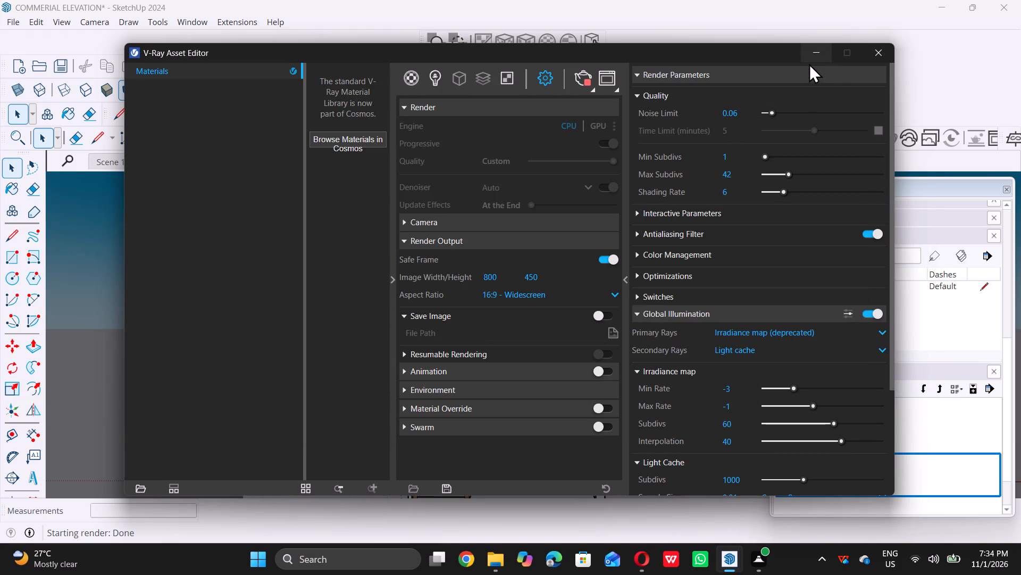
{"action": "double_click", "coordinate": [817, 52]}
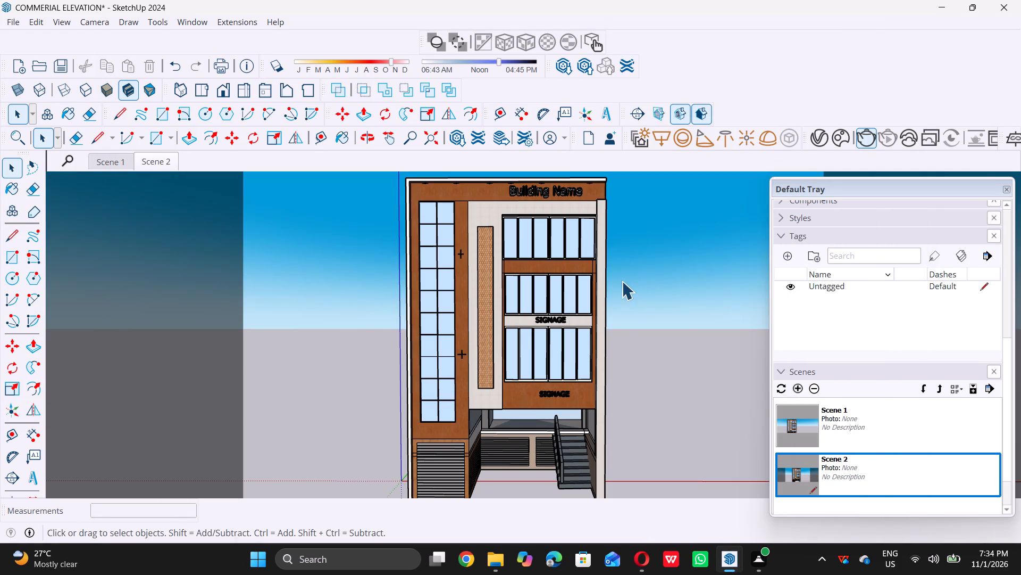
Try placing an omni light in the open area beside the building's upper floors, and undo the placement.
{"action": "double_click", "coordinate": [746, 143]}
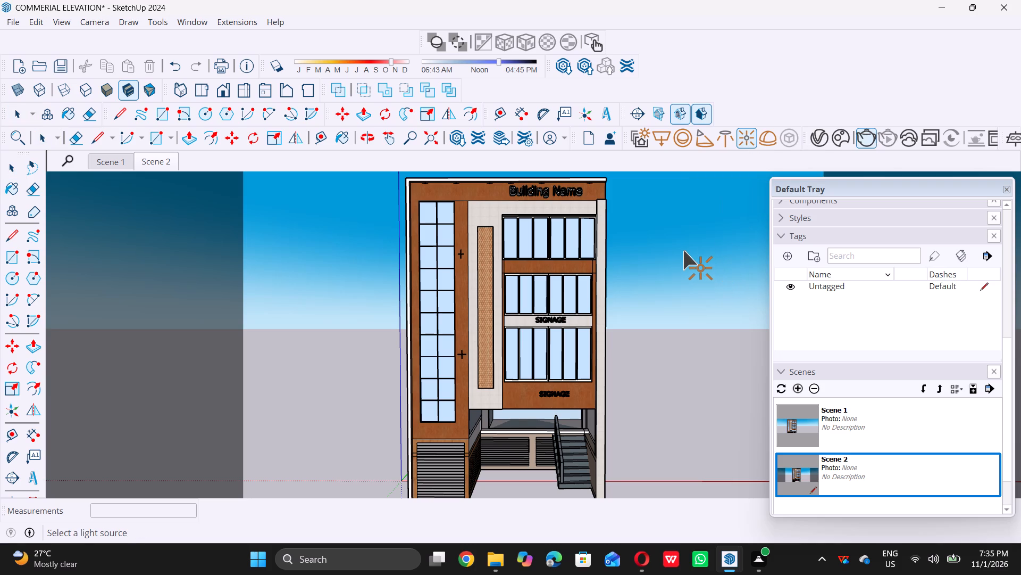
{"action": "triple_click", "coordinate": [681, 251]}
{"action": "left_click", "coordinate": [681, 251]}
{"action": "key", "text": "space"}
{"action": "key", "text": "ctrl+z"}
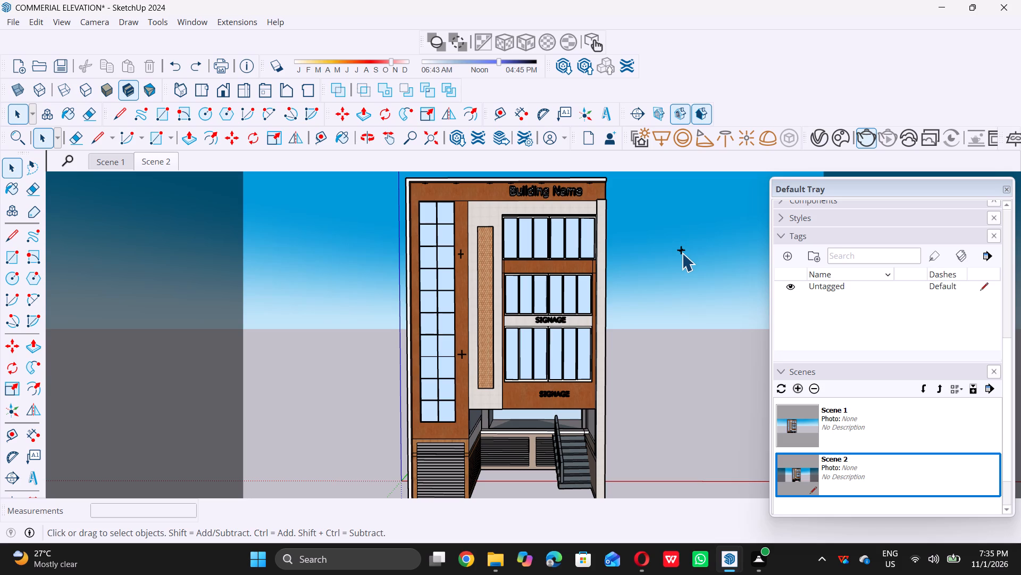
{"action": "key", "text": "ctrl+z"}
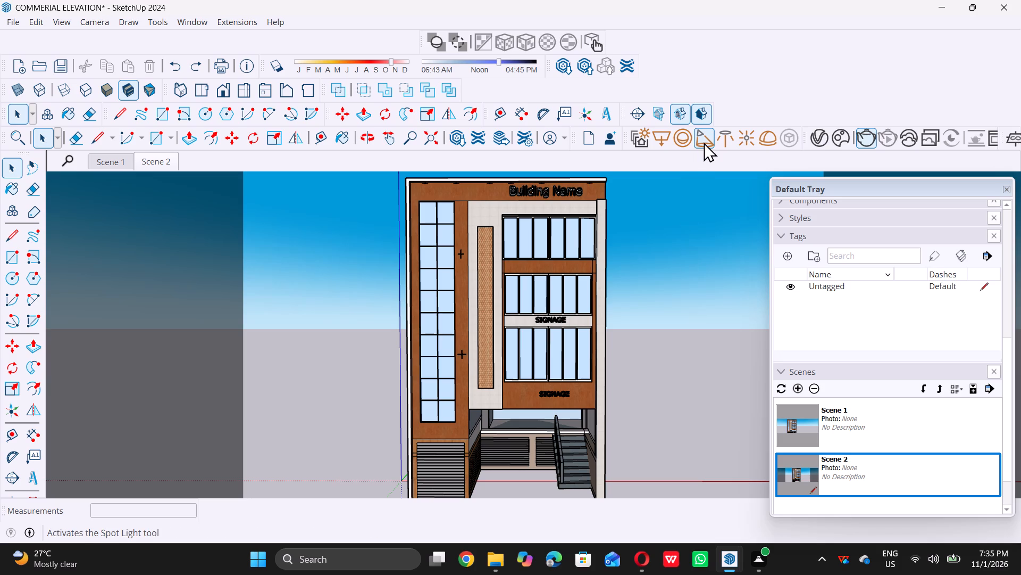
Place a V-Ray spot light on the tiled wall just above the narrow shingle-patterned panel.
{"action": "left_click", "coordinate": [704, 142]}
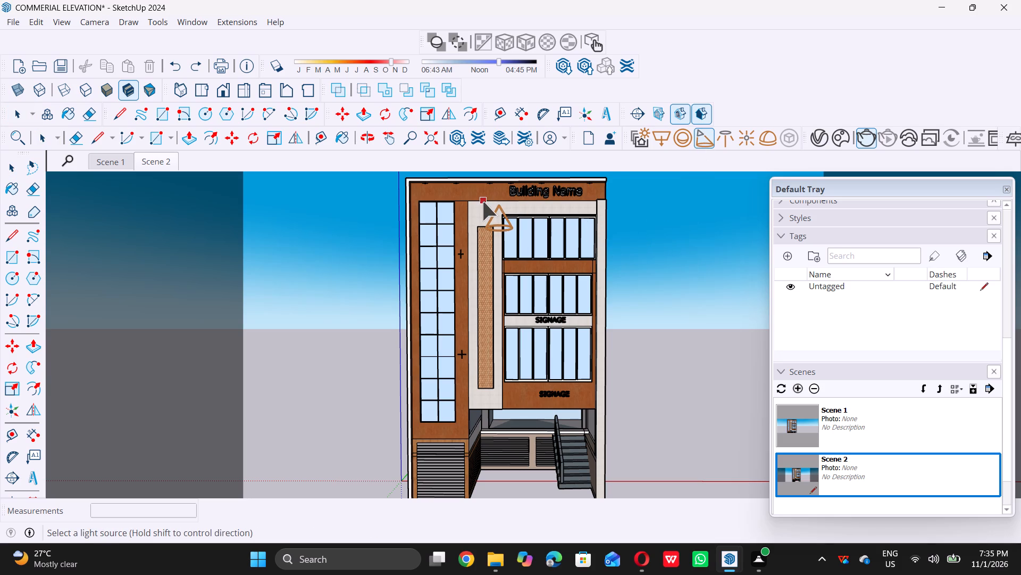
{"action": "scroll", "coordinate": [462, 190], "scroll_direction": "up", "scroll_amount": 7}
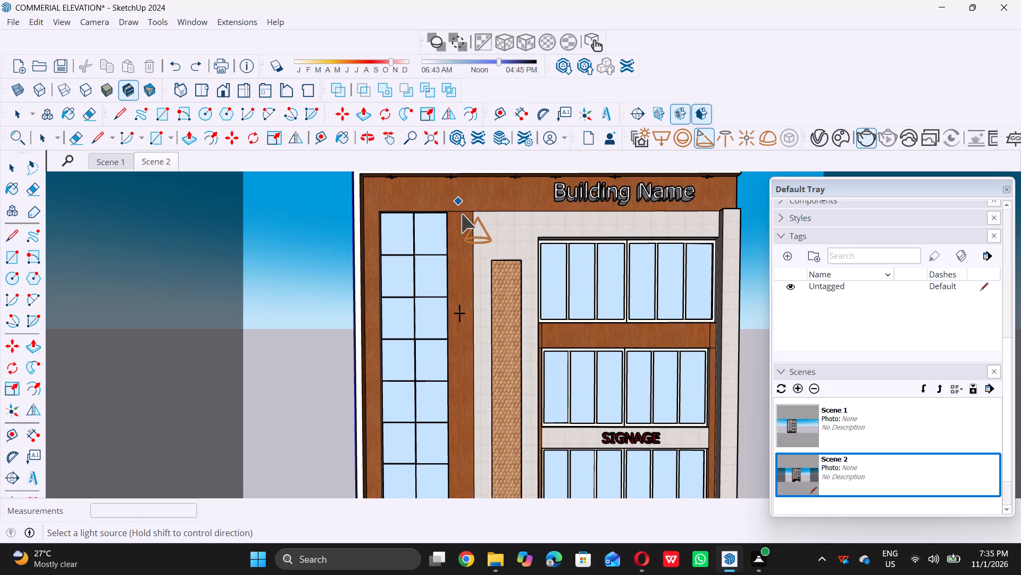
{"action": "scroll", "coordinate": [466, 218], "scroll_direction": "up", "scroll_amount": 8}
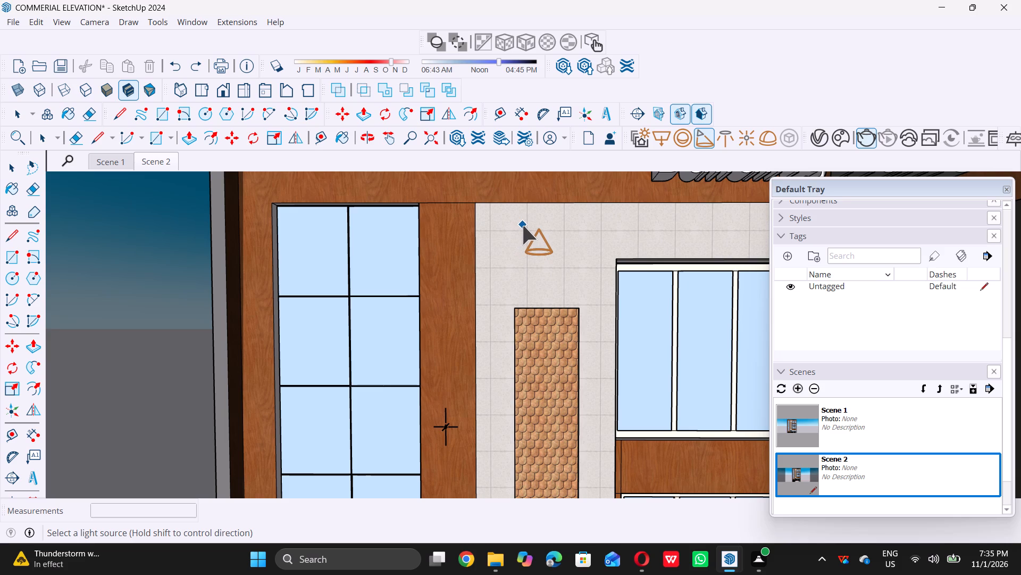
{"action": "double_click", "coordinate": [522, 225]}
{"action": "scroll", "coordinate": [523, 237], "scroll_direction": "up", "scroll_amount": 4}
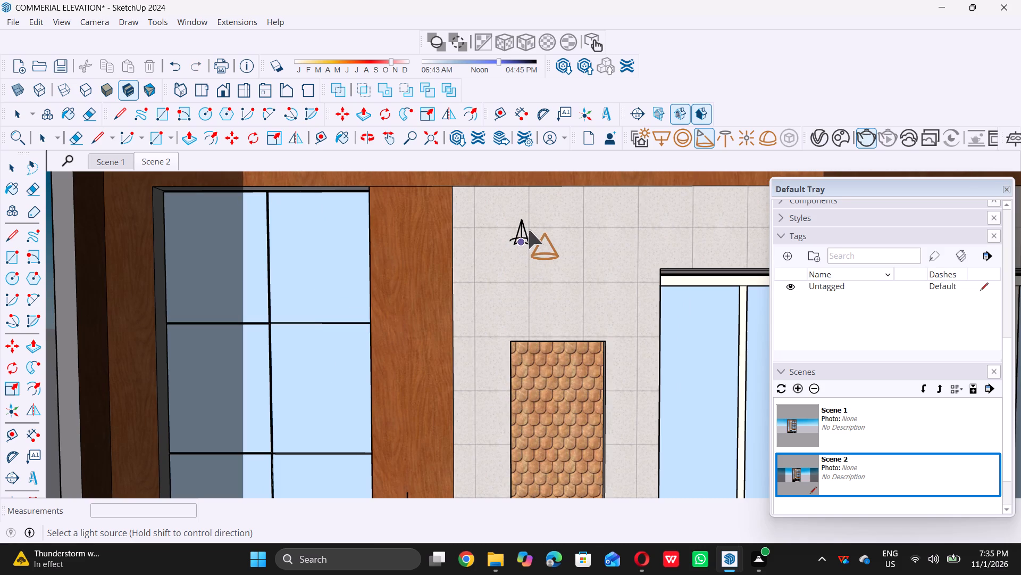
{"action": "scroll", "coordinate": [531, 216], "scroll_direction": "up", "scroll_amount": 16}
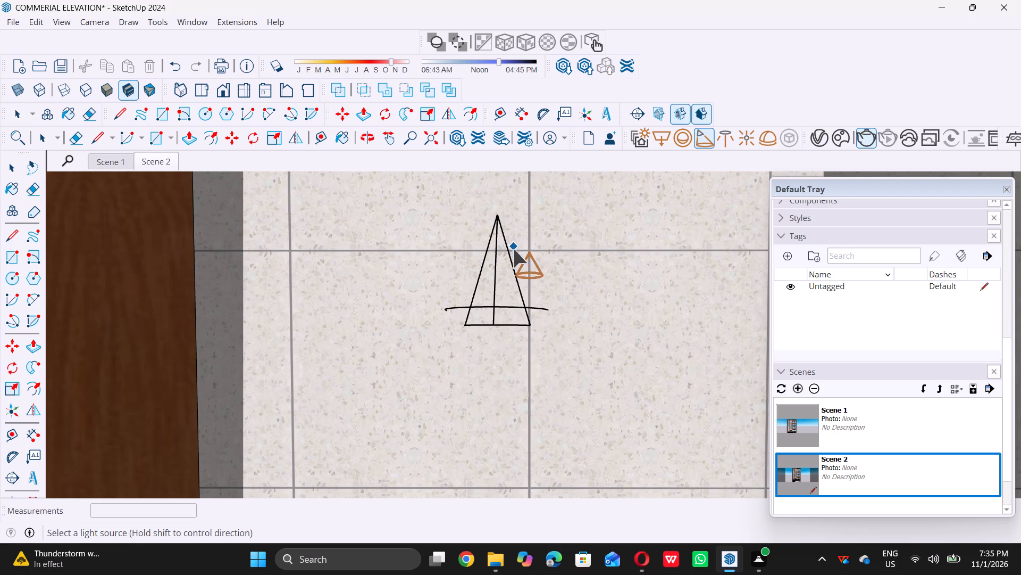
{"action": "key", "text": "space"}
Move the spot light about 5 1/8" out from the tiled wall.
{"action": "scroll", "coordinate": [506, 253], "scroll_direction": "down", "scroll_amount": 11}
{"action": "scroll", "coordinate": [518, 283], "scroll_direction": "up", "scroll_amount": 3}
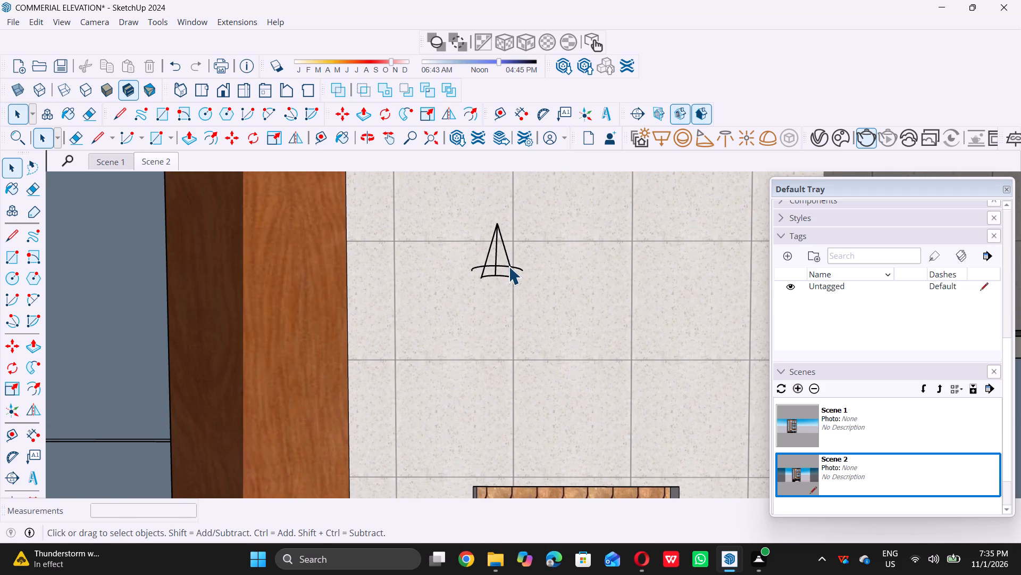
{"action": "left_click", "coordinate": [508, 266]}
{"action": "scroll", "coordinate": [509, 266], "scroll_direction": "down", "scroll_amount": 3}
{"action": "middle_click_drag", "start_coordinate": [521, 237], "coordinate": [515, 309]}
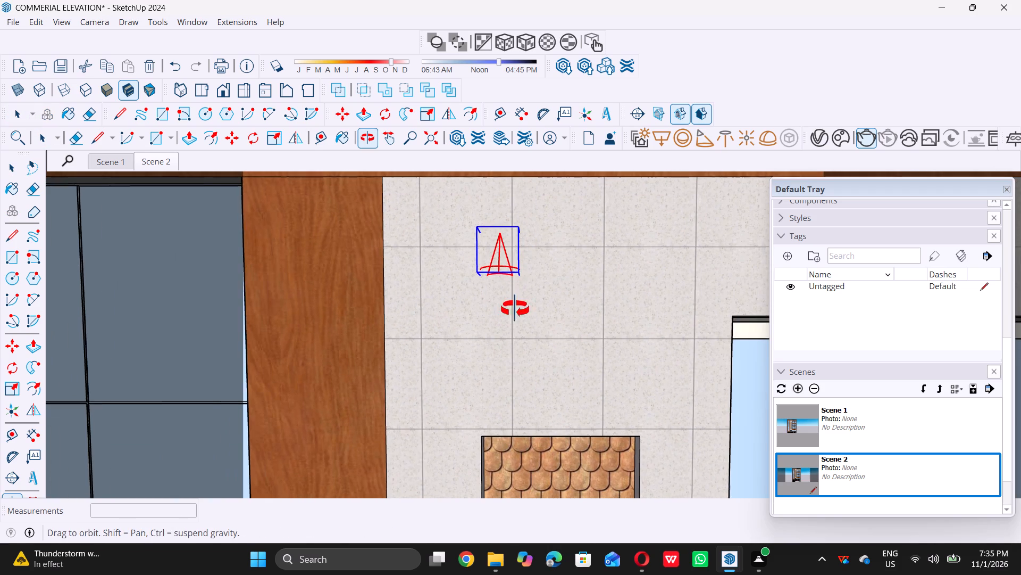
{"action": "middle_click_drag", "start_coordinate": [515, 309], "coordinate": [510, 340]}
{"action": "middle_click", "coordinate": [510, 340]}
{"action": "scroll", "coordinate": [522, 243], "scroll_direction": "up", "scroll_amount": 3}
{"action": "key", "text": "m"}
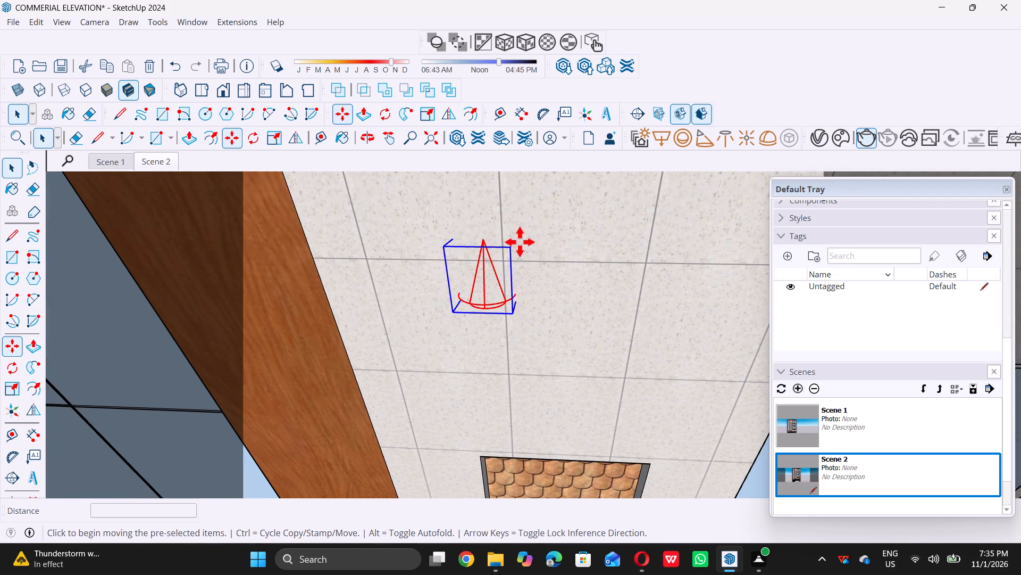
{"action": "left_click", "coordinate": [514, 232]}
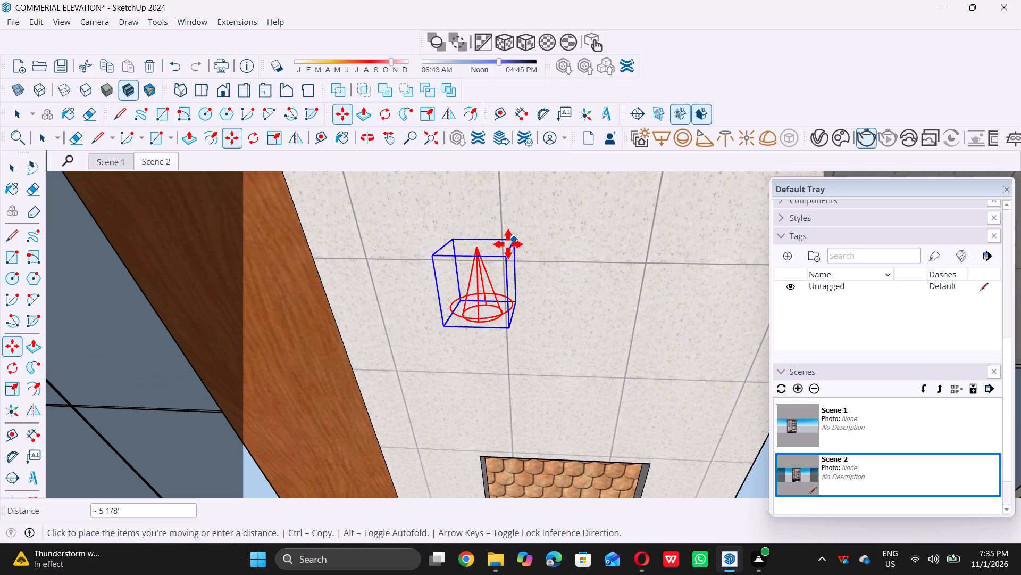
{"action": "left_click", "coordinate": [508, 244]}
{"action": "key", "text": "space"}
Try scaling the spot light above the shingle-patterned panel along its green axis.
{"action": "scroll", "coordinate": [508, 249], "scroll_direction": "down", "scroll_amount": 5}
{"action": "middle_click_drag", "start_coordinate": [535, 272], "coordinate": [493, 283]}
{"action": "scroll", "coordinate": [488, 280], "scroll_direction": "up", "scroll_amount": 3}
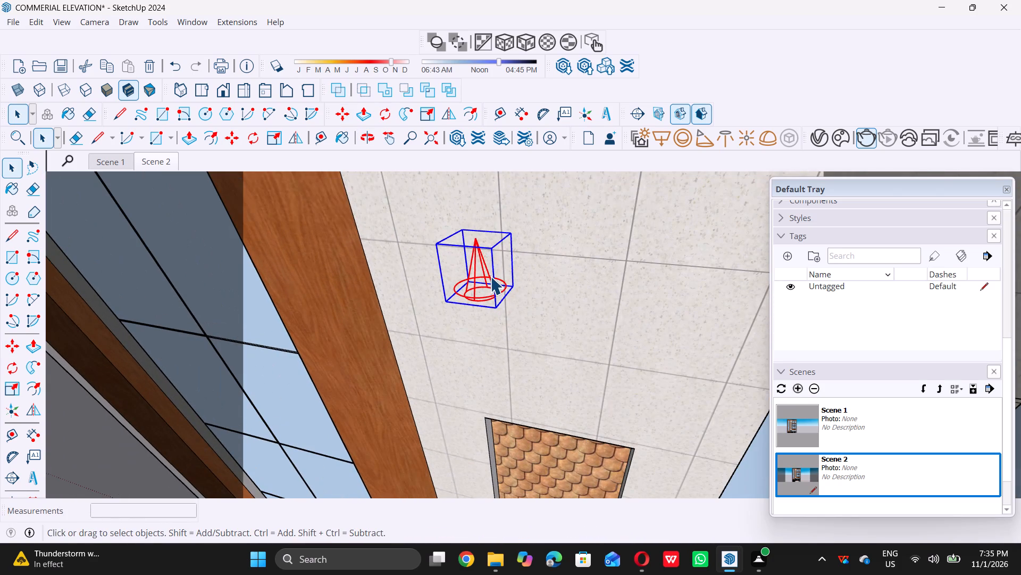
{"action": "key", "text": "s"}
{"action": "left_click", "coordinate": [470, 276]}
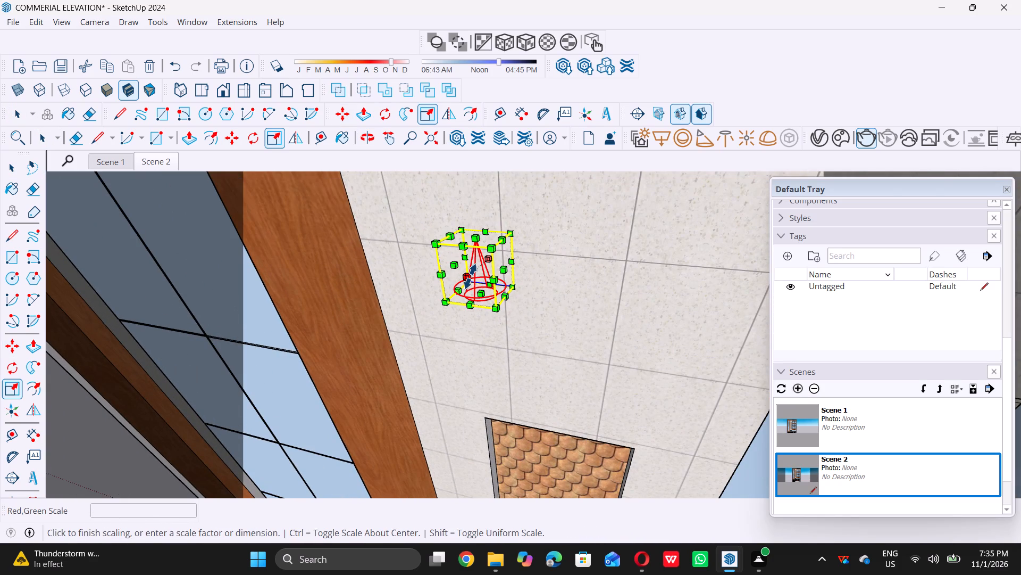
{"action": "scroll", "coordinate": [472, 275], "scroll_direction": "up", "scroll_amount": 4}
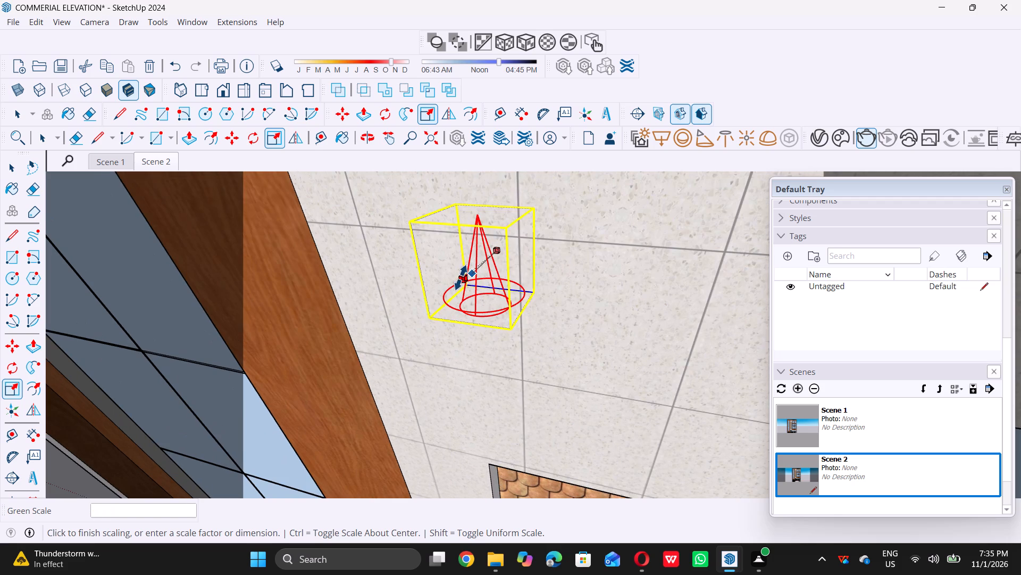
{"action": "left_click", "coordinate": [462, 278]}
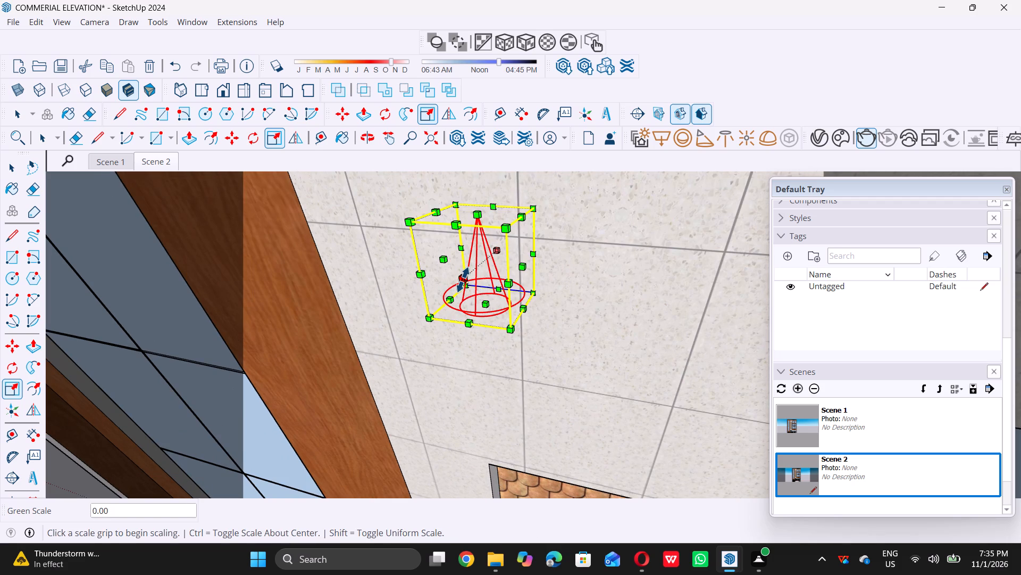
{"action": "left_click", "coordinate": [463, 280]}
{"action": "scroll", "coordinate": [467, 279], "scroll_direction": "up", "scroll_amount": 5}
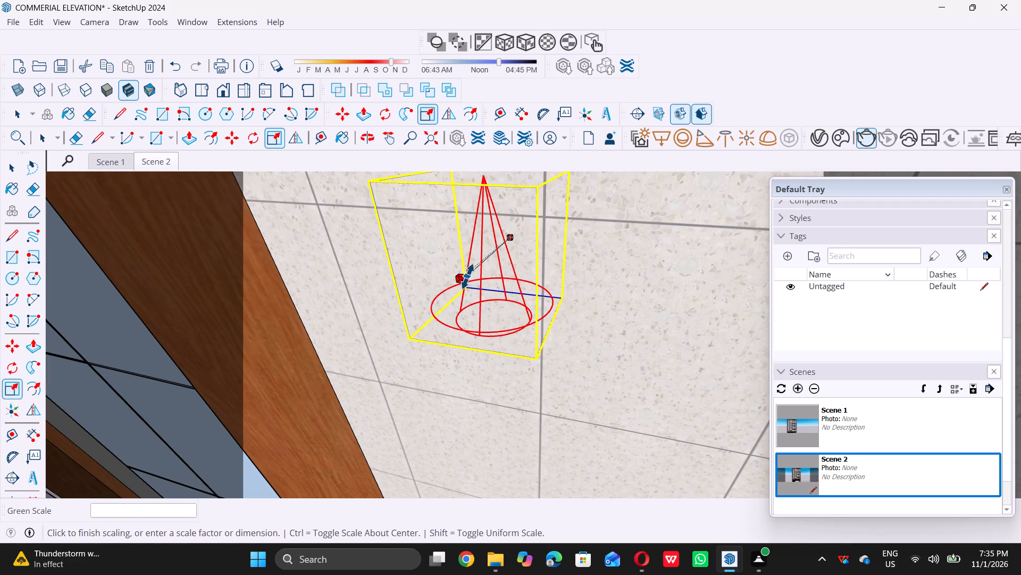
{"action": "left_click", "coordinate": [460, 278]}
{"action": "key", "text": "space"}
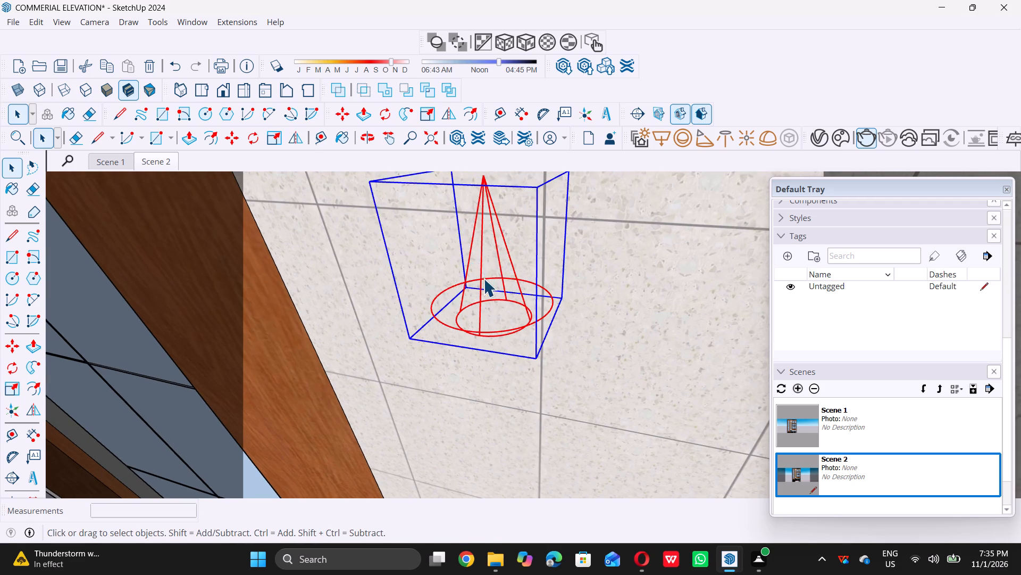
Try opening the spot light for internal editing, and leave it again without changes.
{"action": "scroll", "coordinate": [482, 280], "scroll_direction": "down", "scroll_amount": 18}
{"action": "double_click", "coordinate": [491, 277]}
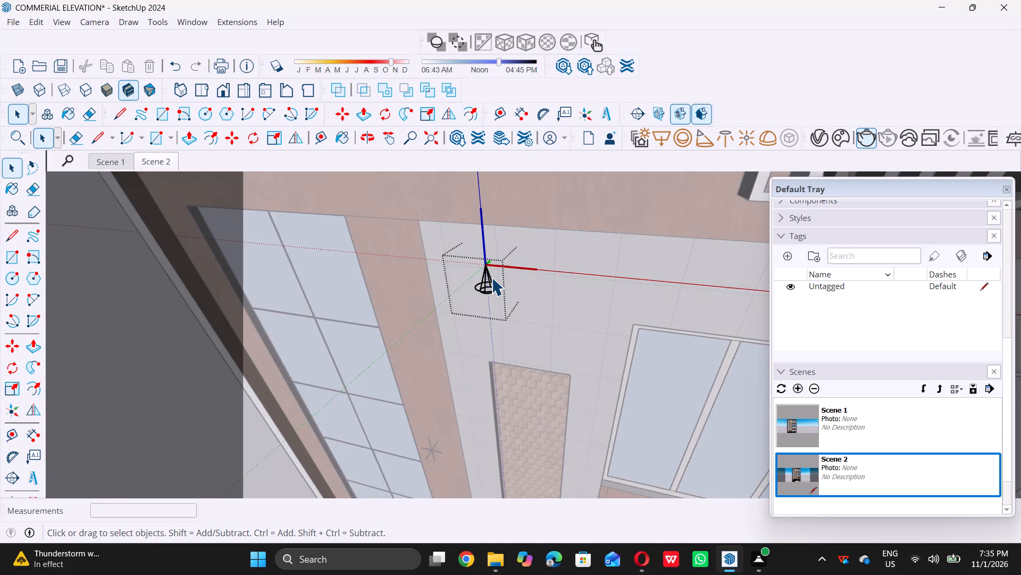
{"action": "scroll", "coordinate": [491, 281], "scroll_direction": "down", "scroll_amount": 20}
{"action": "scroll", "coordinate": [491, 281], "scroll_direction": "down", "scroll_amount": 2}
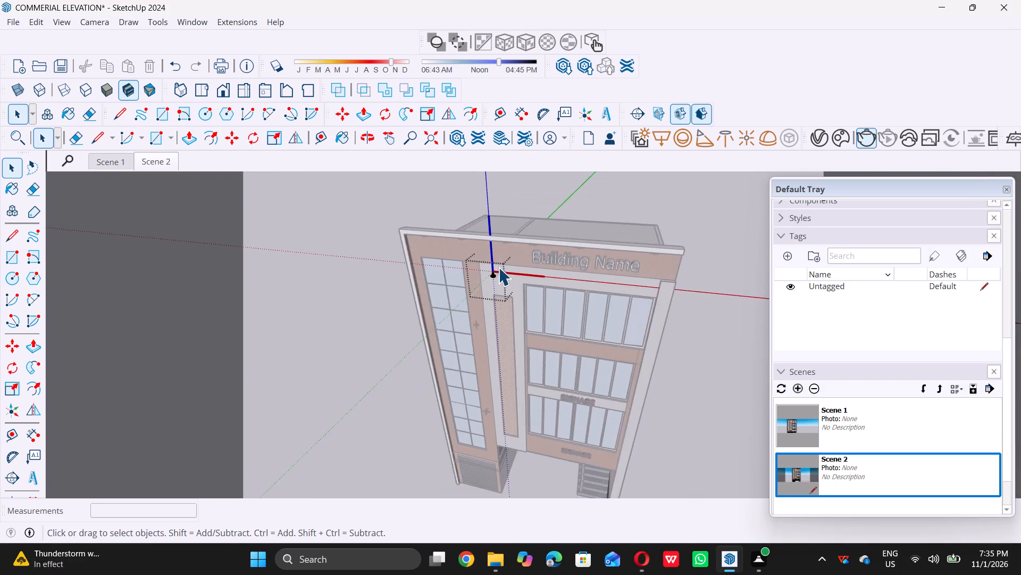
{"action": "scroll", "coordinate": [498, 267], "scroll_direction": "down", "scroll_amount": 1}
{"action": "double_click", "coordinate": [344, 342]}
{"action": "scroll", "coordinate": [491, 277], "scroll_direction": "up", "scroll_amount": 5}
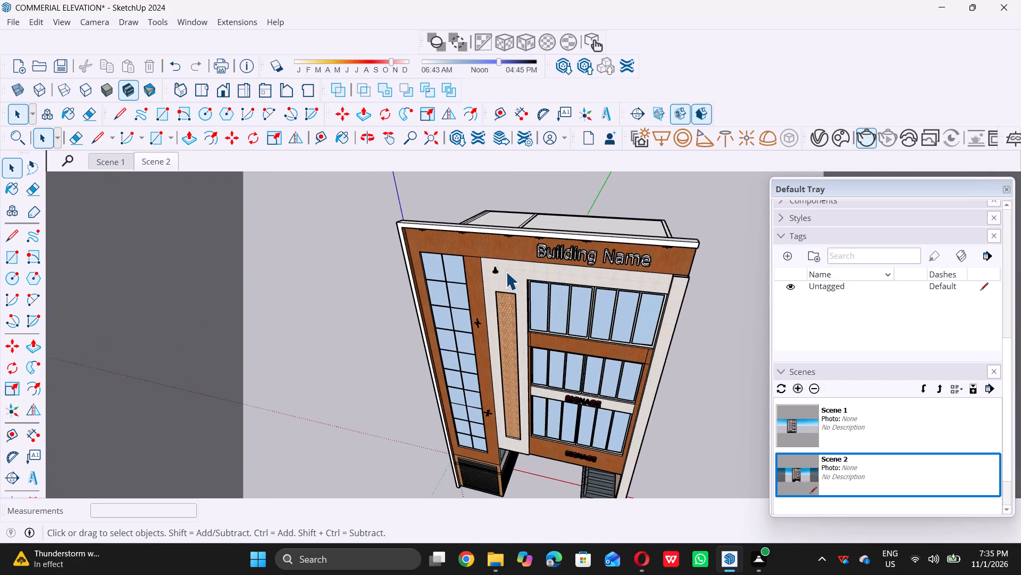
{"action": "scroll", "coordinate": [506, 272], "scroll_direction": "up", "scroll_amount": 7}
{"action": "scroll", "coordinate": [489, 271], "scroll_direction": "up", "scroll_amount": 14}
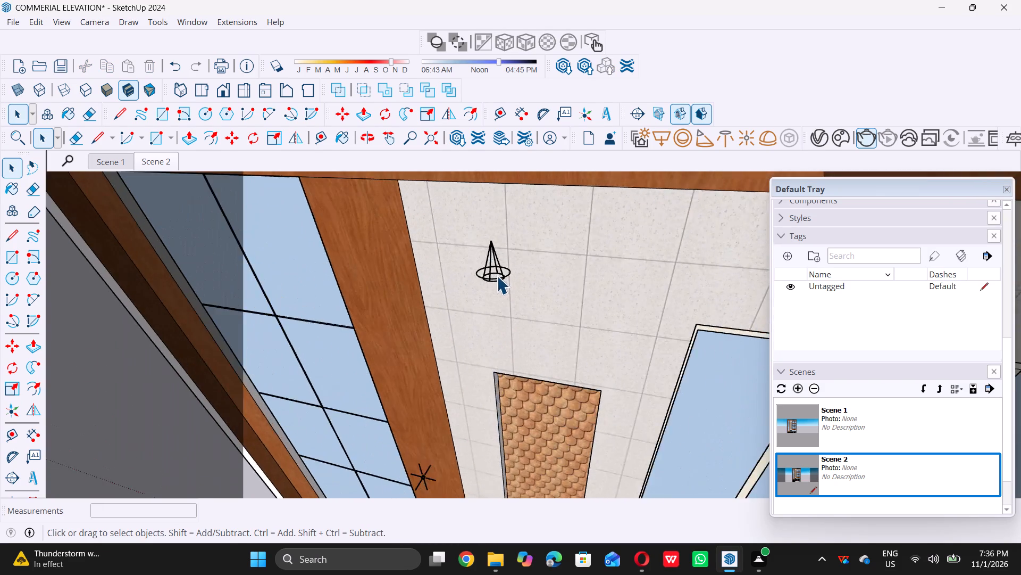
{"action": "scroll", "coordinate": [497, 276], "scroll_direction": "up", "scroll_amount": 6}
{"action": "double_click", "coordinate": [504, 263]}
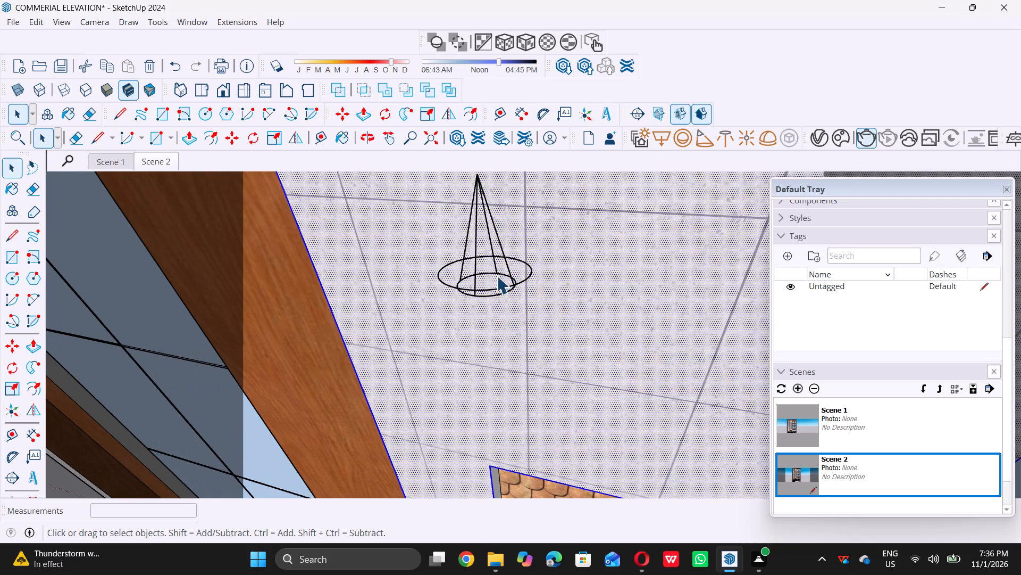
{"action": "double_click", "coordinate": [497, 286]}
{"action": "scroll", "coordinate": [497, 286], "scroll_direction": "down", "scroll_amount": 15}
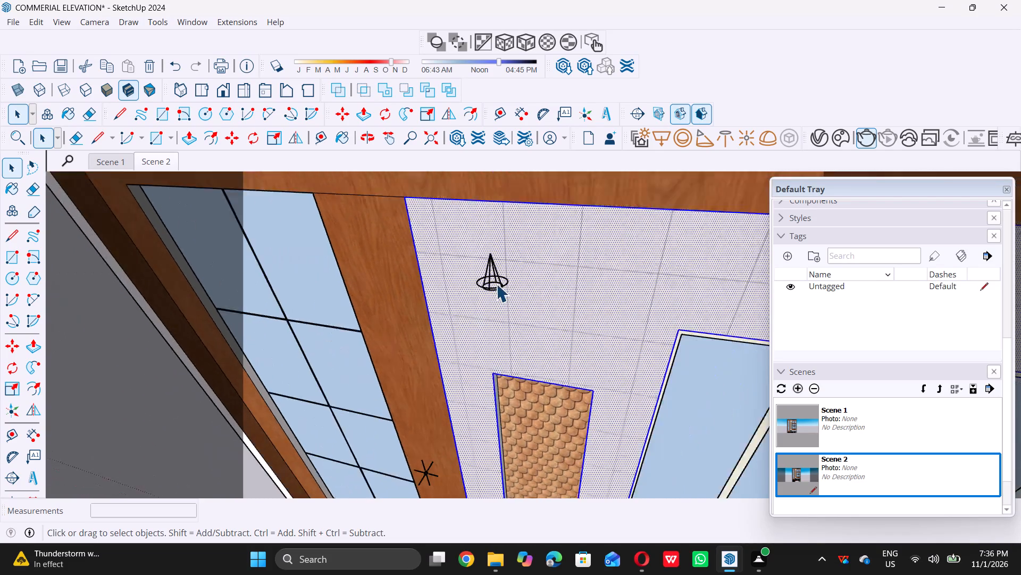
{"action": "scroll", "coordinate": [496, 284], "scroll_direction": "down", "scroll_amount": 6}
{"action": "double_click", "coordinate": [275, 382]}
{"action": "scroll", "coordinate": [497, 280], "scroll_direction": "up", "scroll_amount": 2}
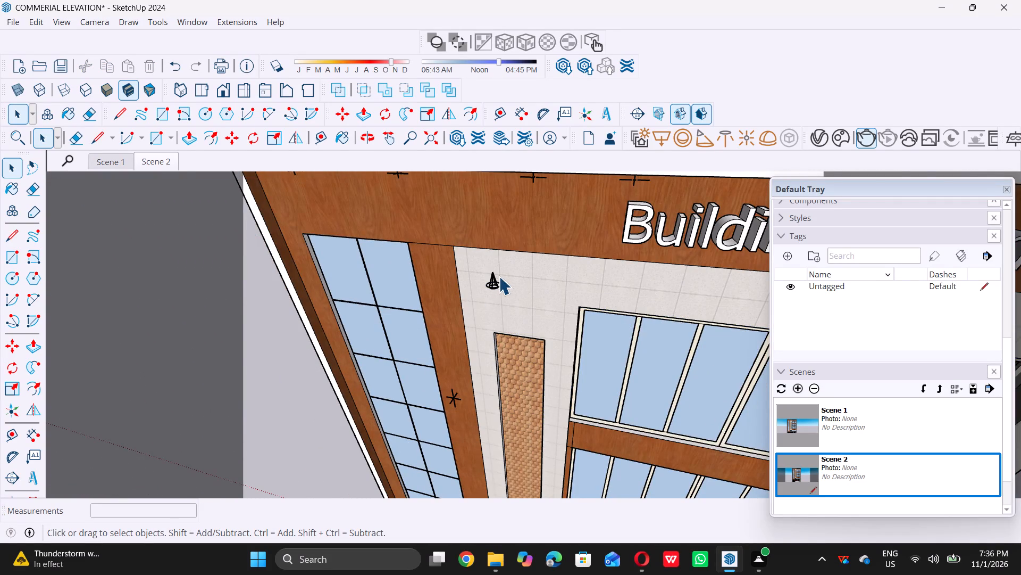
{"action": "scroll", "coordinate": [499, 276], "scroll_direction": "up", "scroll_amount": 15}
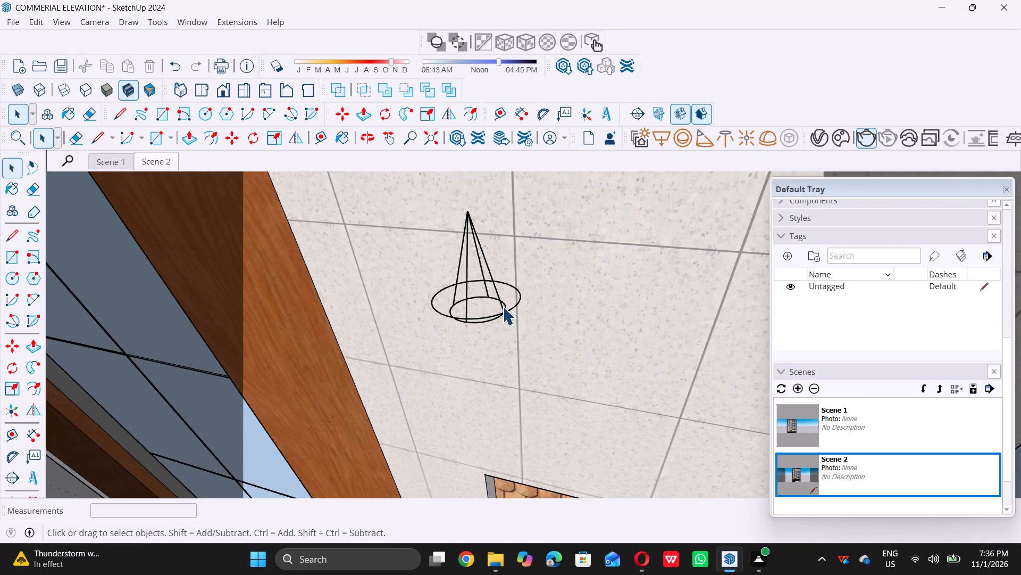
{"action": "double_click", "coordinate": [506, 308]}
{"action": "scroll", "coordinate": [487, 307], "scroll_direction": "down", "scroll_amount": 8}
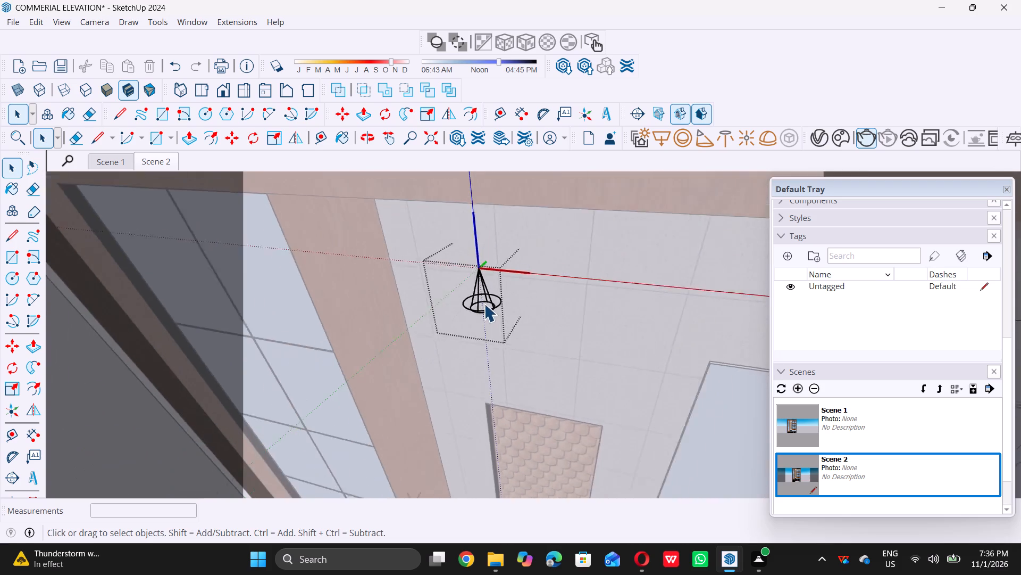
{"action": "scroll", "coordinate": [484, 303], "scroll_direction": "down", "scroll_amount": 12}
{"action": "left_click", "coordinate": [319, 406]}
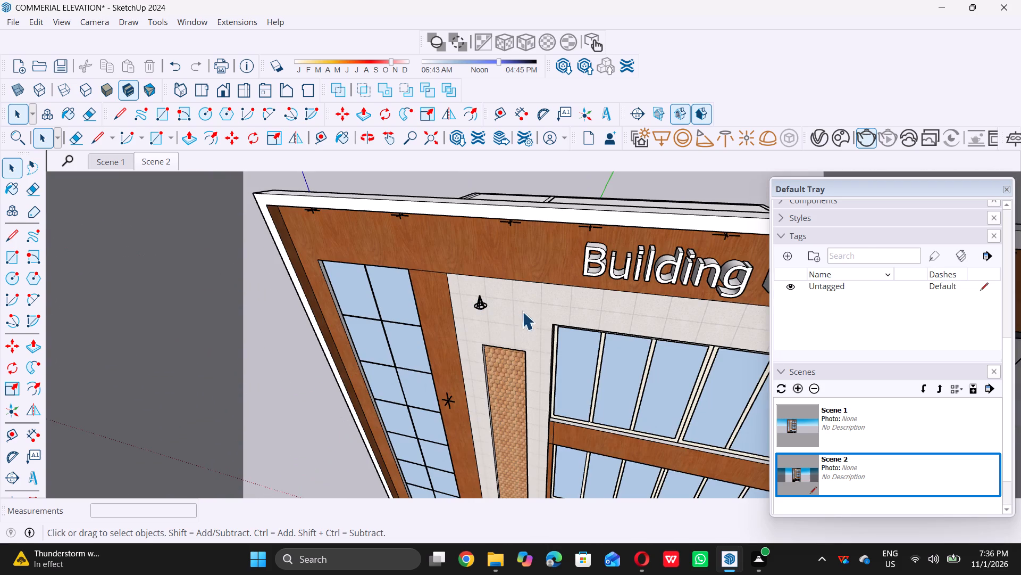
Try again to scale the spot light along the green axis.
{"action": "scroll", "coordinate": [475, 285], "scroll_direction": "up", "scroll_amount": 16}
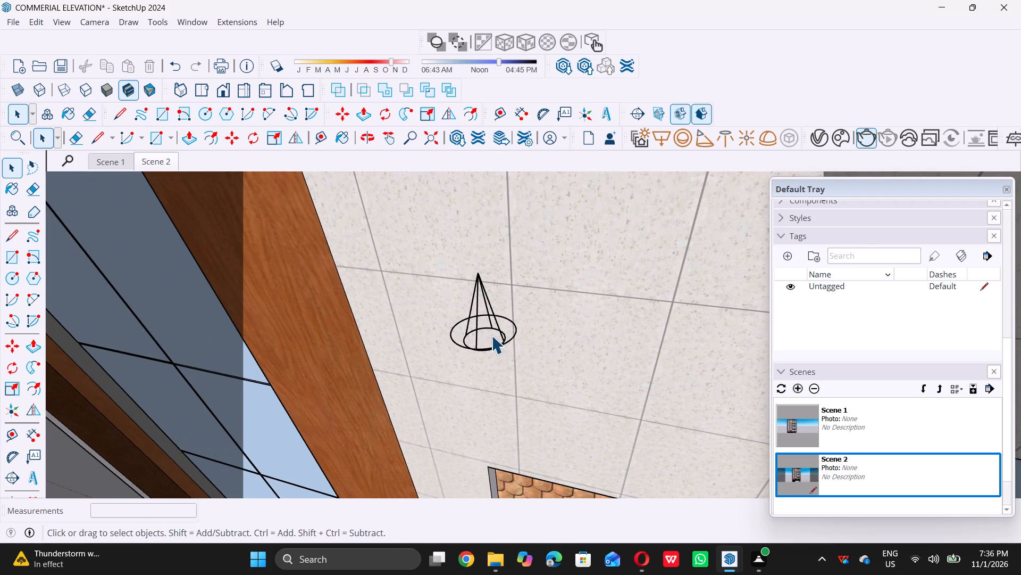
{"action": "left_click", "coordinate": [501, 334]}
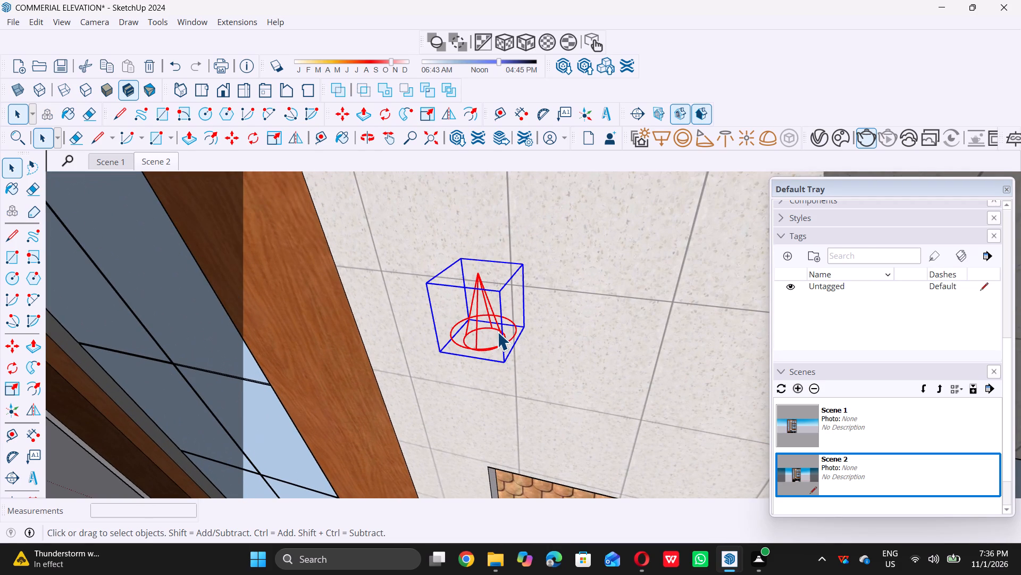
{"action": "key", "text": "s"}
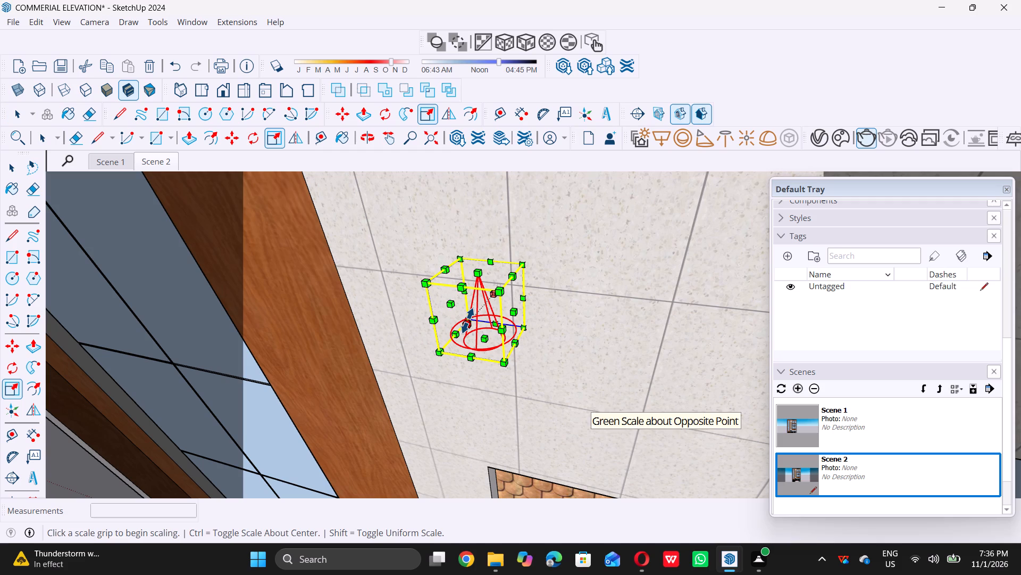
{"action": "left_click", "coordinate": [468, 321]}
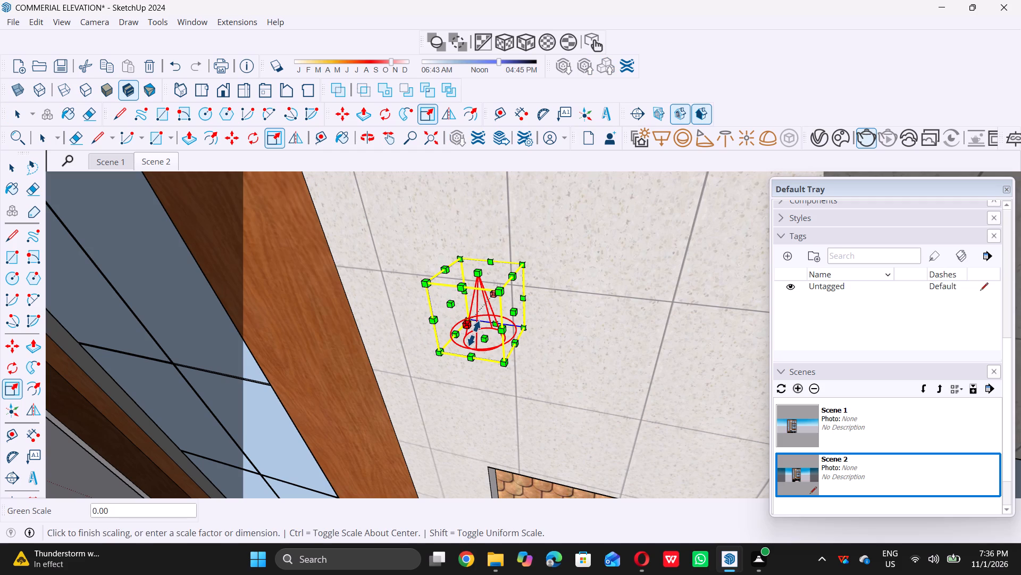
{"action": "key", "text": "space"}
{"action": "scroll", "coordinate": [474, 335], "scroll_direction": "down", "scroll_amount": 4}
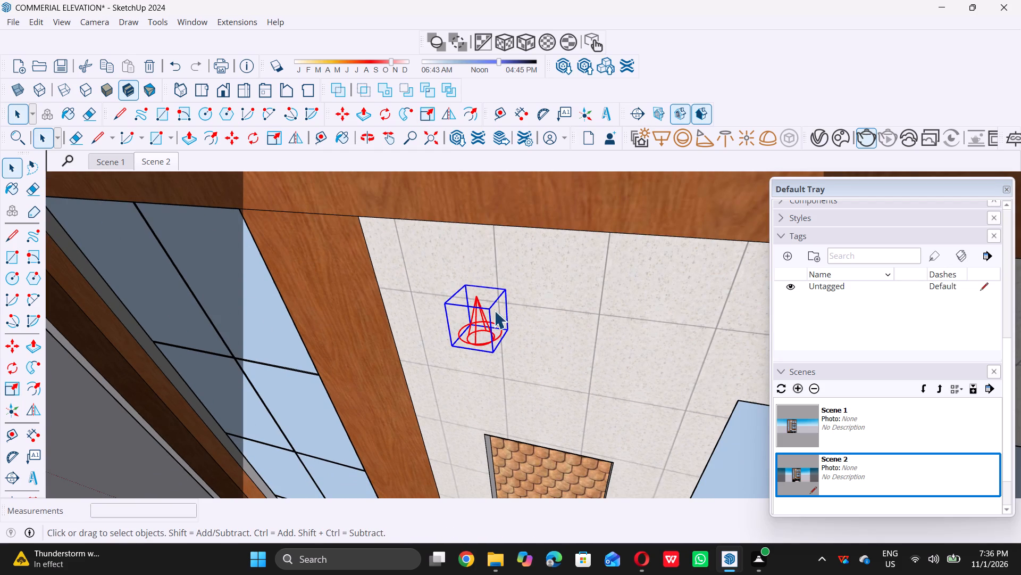
Set the selected spot light's colour to a pale lilac of R 0.771, G 0.725, B 0.812 in the V-Ray Asset Editor.
{"action": "left_click", "coordinate": [489, 310]}
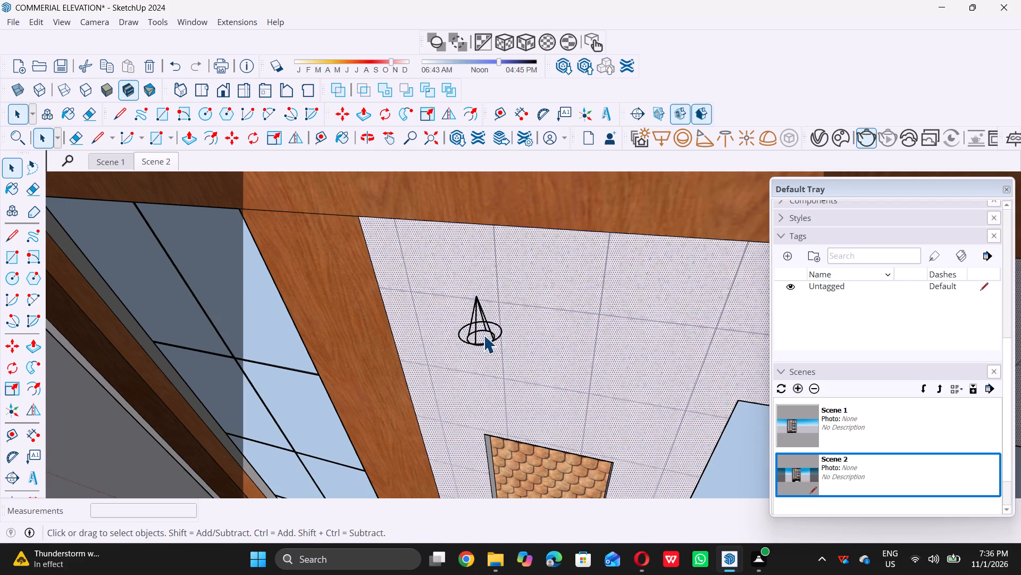
{"action": "left_click", "coordinate": [489, 332]}
{"action": "scroll", "coordinate": [489, 331], "scroll_direction": "down", "scroll_amount": 1}
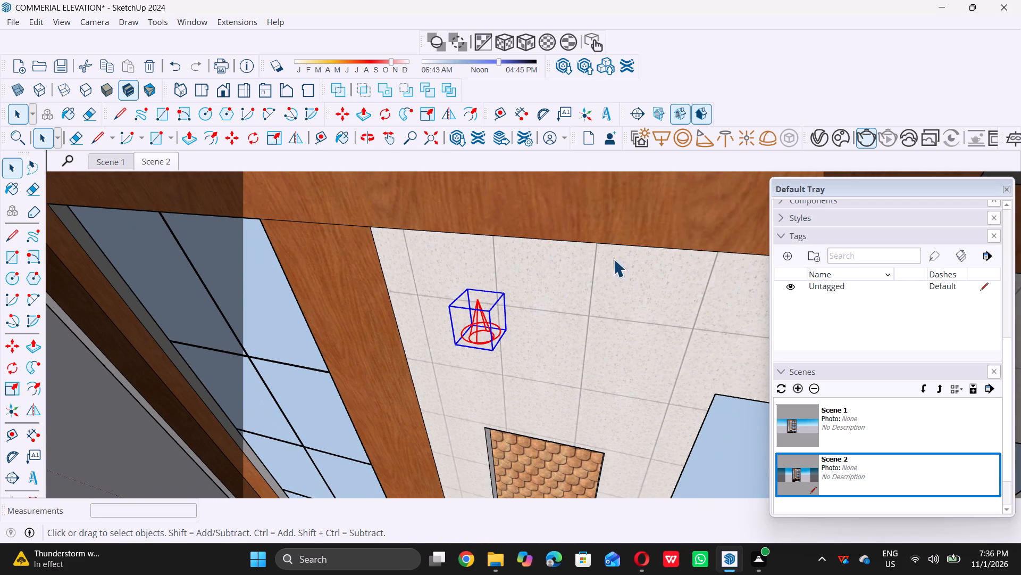
{"action": "left_click", "coordinate": [819, 141]}
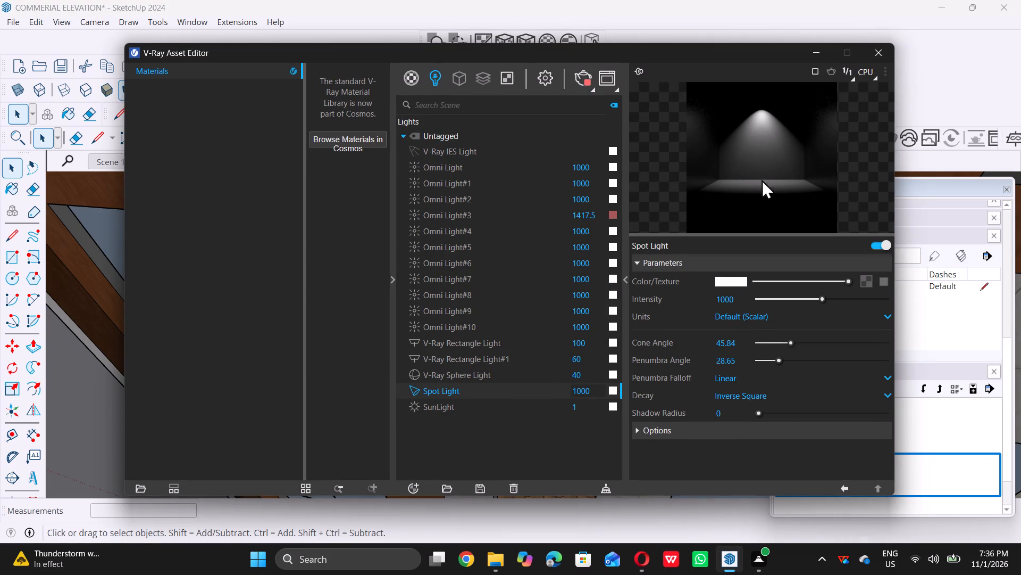
{"action": "double_click", "coordinate": [733, 282]}
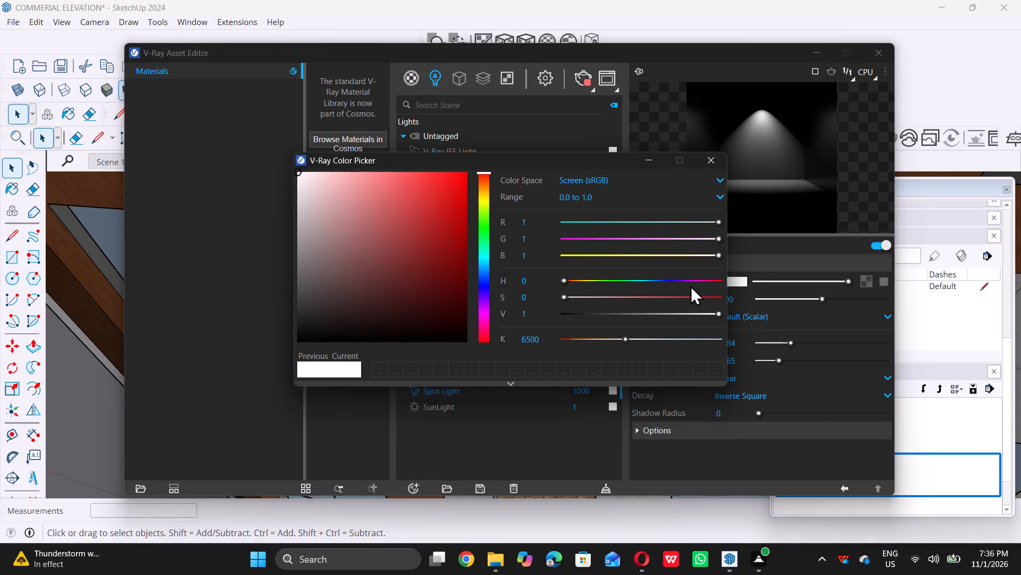
{"action": "left_click", "coordinate": [487, 301]}
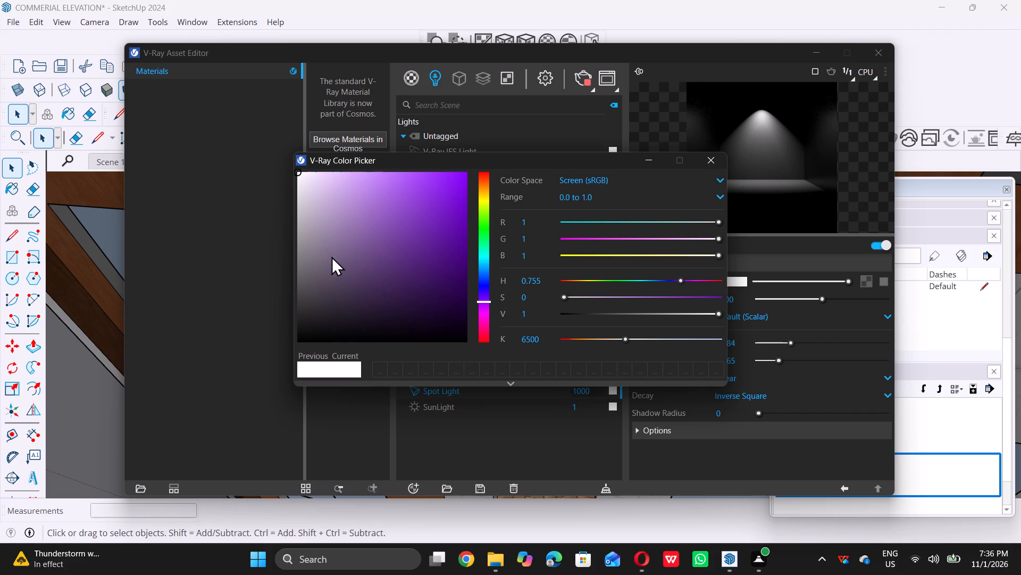
{"action": "left_click", "coordinate": [325, 251]}
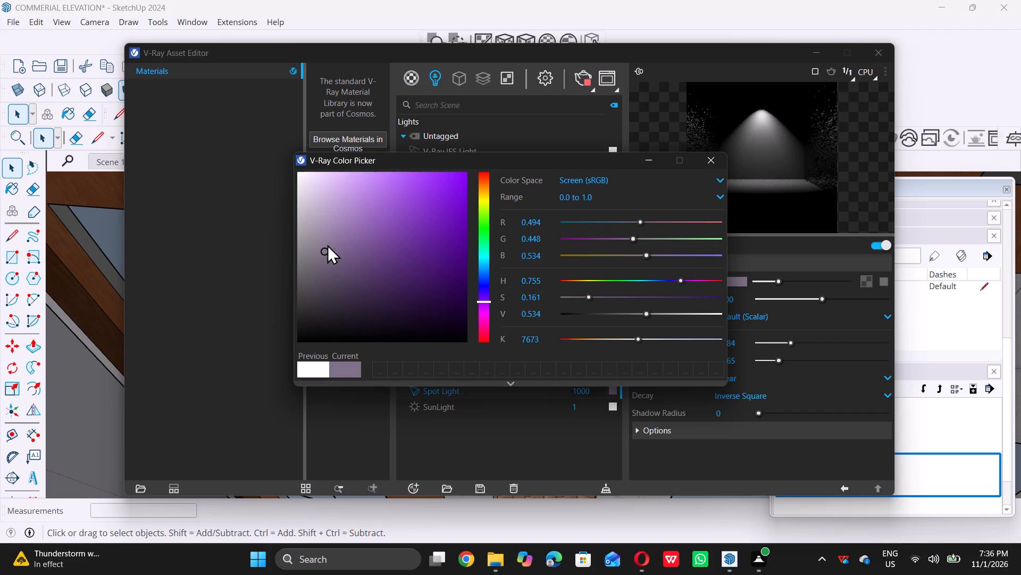
{"action": "left_click", "coordinate": [315, 204]}
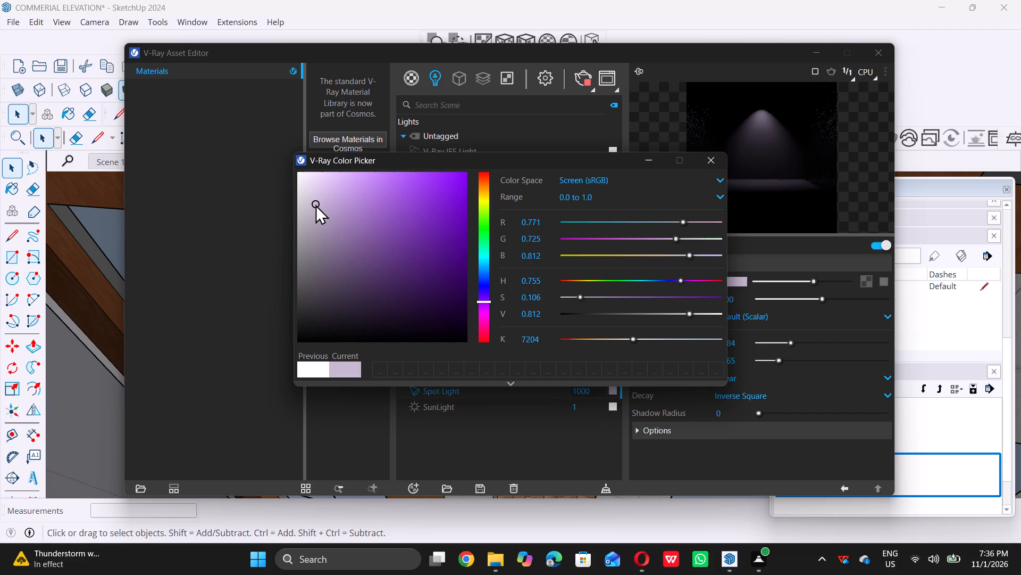
{"action": "left_click", "coordinate": [649, 159]}
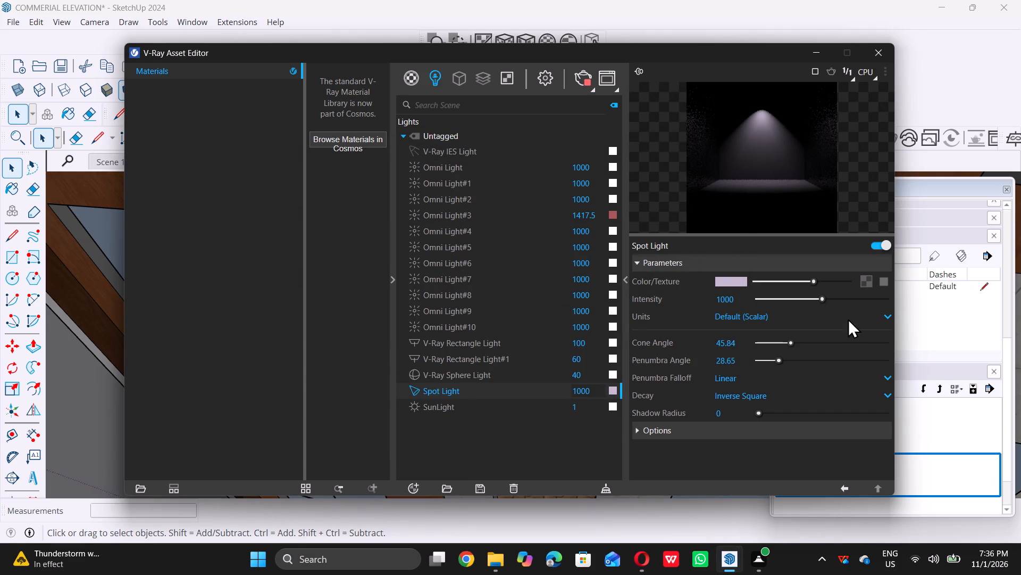
Raise the spot light's intensity to about 1651.4.
{"action": "left_click", "coordinate": [828, 297]}
{"action": "double_click", "coordinate": [836, 297]}
{"action": "left_click_drag", "start_coordinate": [844, 297], "coordinate": [852, 298]}
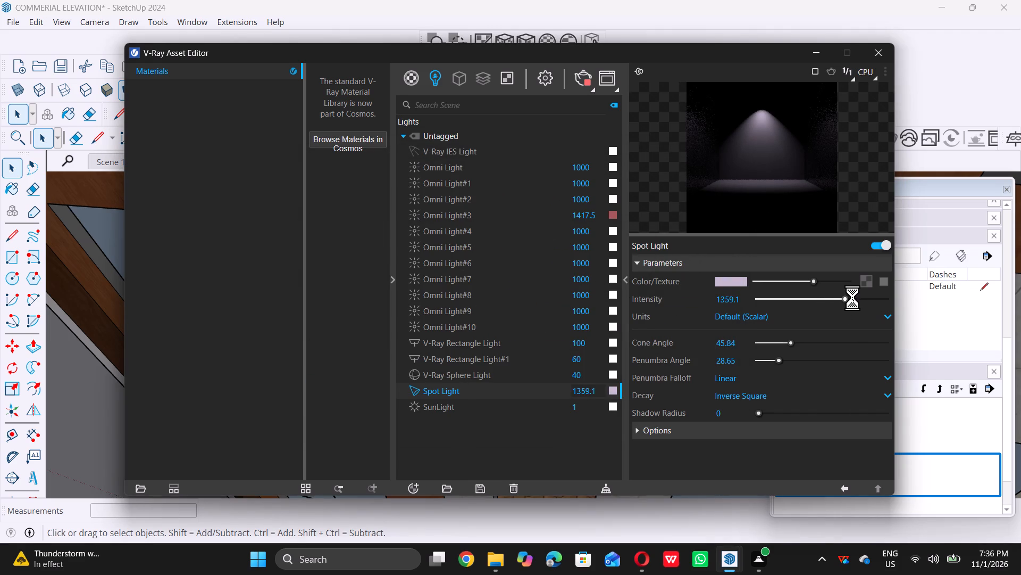
{"action": "left_click_drag", "start_coordinate": [852, 298], "coordinate": [864, 299]}
{"action": "triple_click", "coordinate": [864, 299]}
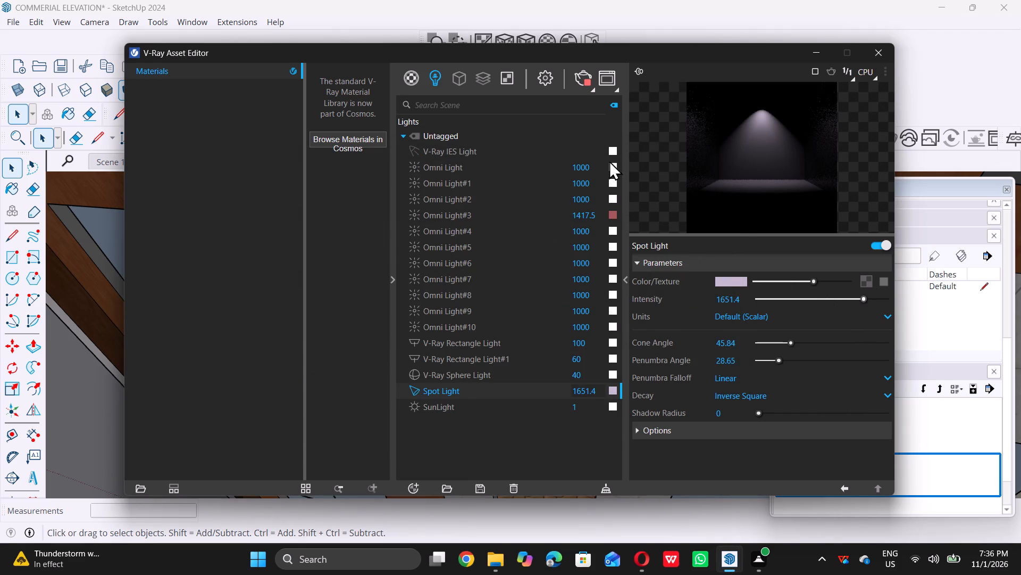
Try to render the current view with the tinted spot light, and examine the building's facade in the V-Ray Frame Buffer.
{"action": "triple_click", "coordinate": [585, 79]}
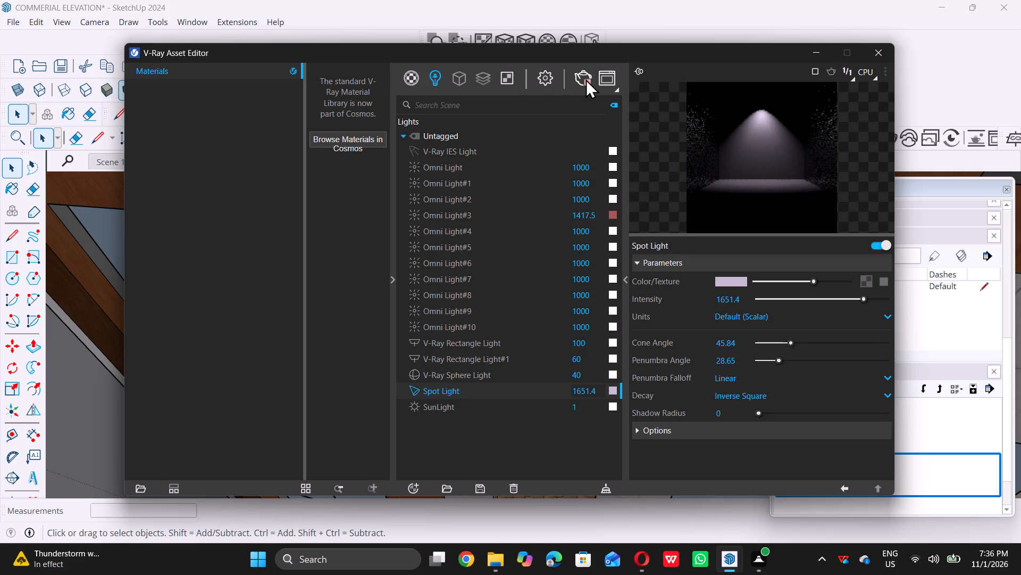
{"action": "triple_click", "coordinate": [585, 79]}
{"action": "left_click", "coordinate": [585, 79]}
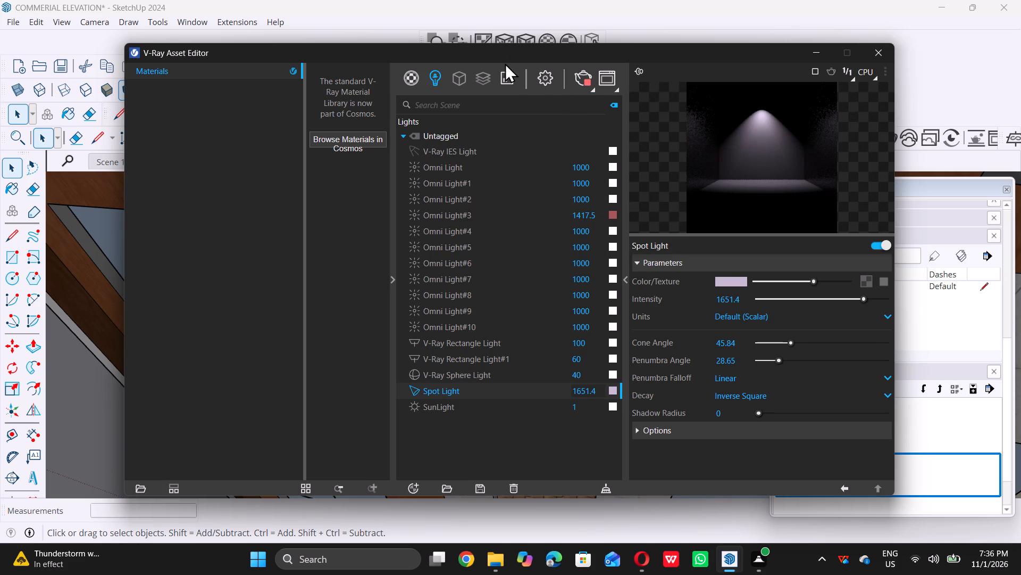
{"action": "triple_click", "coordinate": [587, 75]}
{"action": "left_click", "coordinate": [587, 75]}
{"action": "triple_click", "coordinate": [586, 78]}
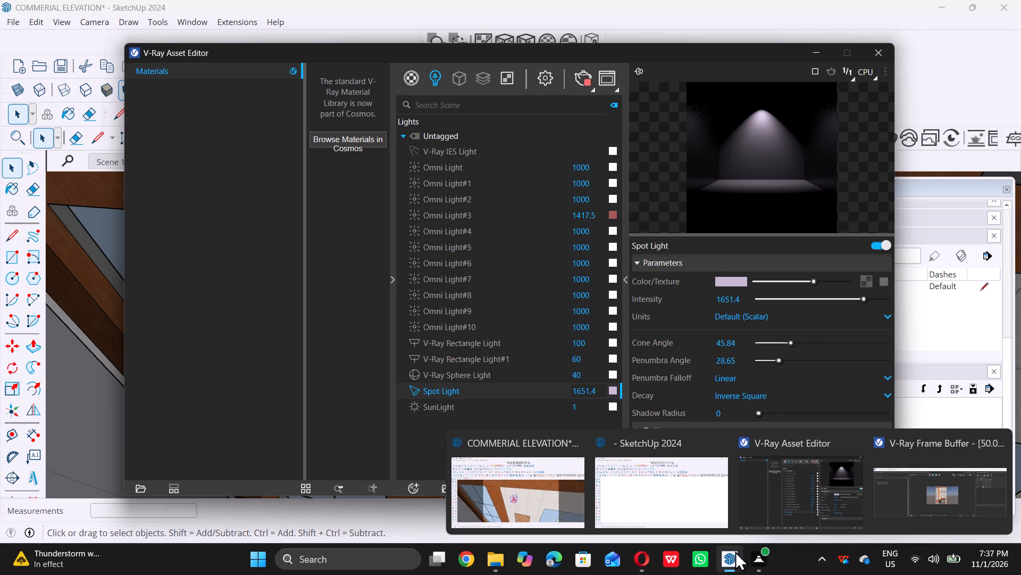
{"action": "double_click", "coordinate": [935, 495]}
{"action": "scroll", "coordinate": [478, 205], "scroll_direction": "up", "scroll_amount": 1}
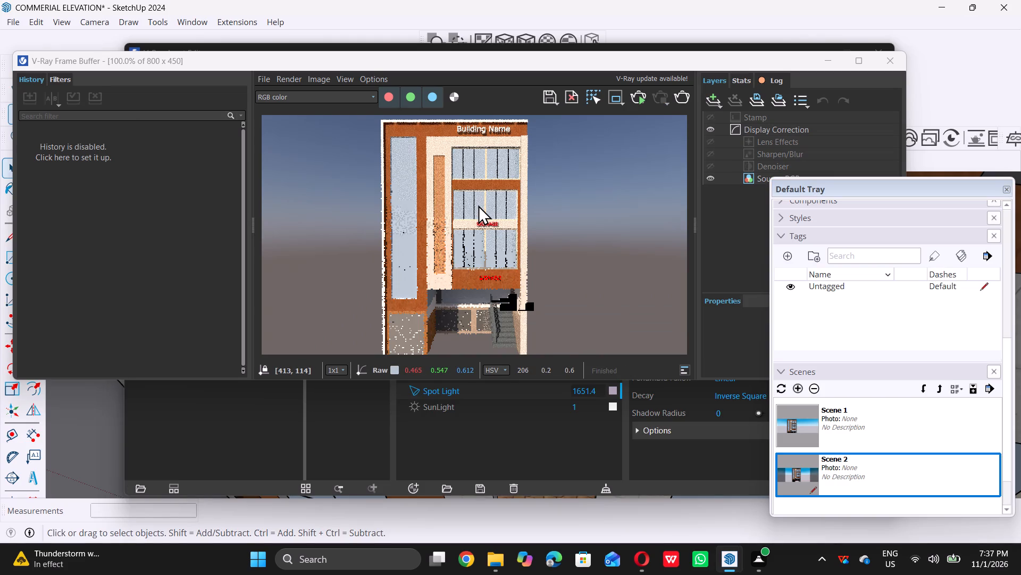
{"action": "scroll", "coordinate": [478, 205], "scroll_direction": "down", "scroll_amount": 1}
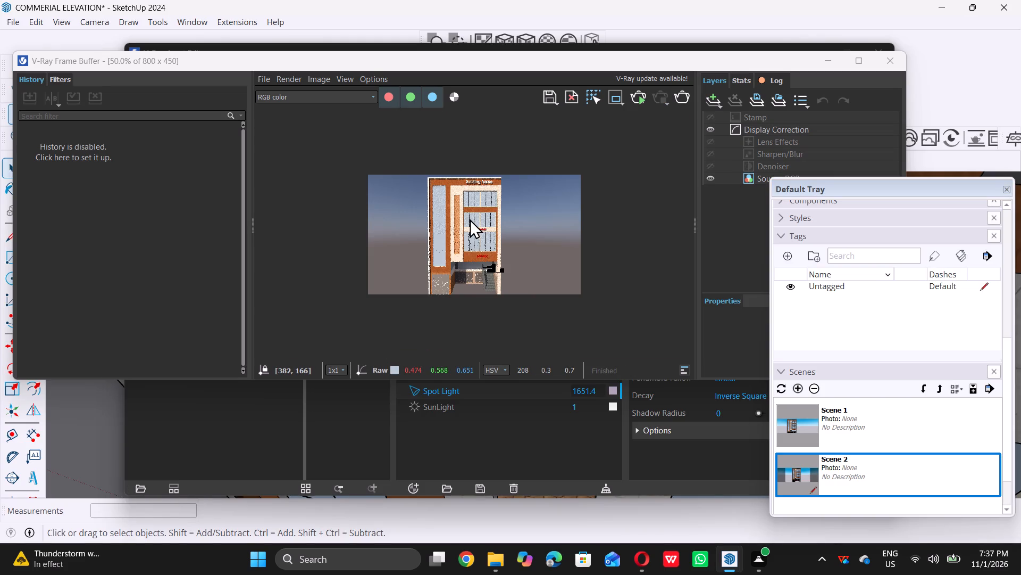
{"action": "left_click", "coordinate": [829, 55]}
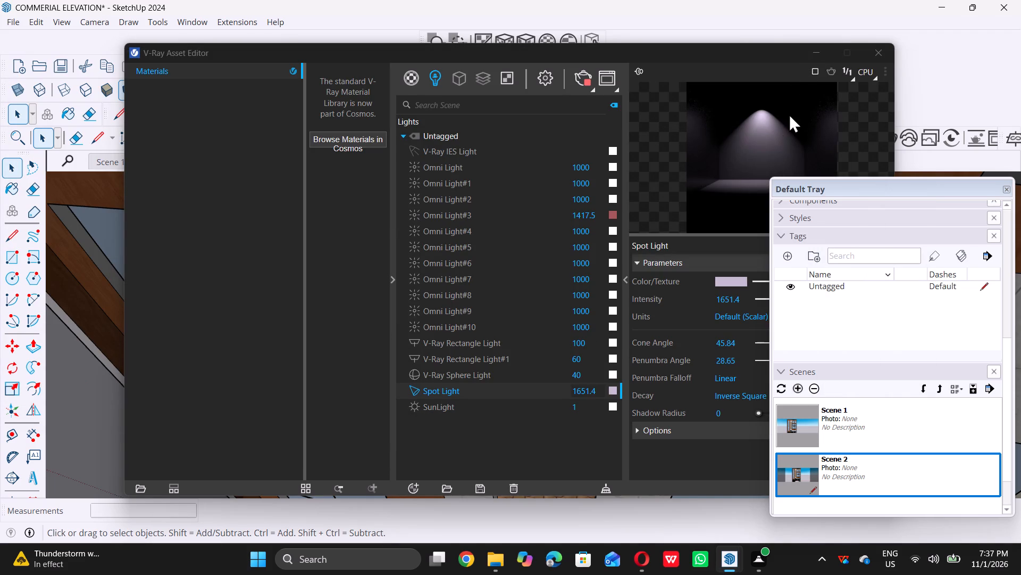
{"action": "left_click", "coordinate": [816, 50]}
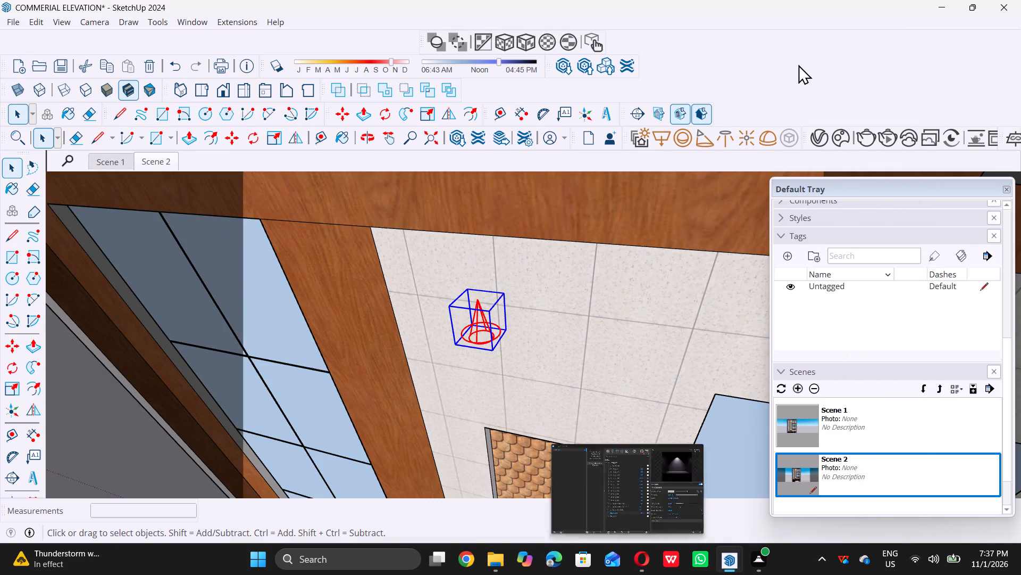
Restore the saved Scene 2 view, start a new V-Ray render of it, and inspect the facade in the frame buffer.
{"action": "scroll", "coordinate": [495, 295], "scroll_direction": "down", "scroll_amount": 17}
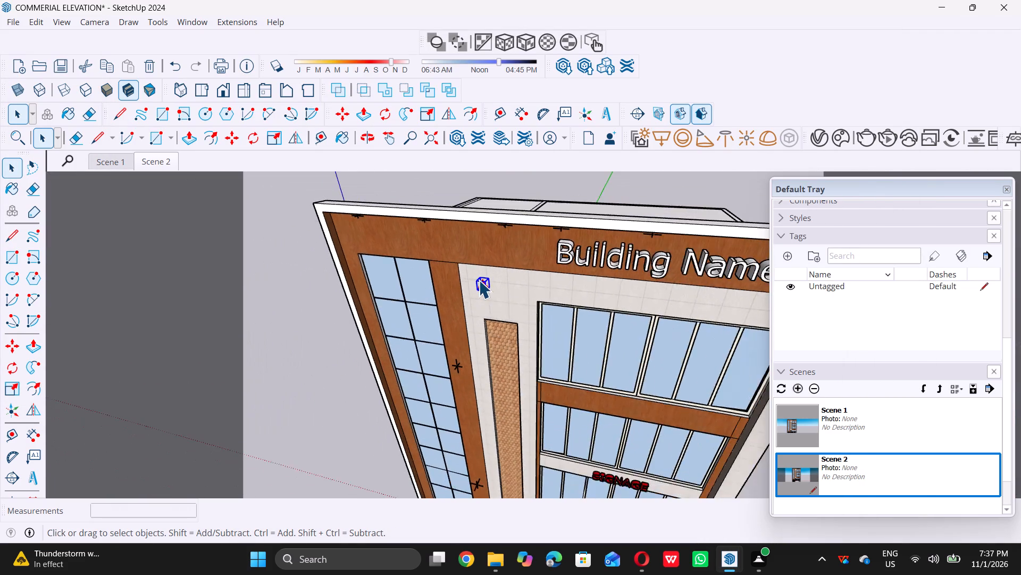
{"action": "scroll", "coordinate": [479, 280], "scroll_direction": "down", "scroll_amount": 12}
{"action": "middle_click_drag", "start_coordinate": [508, 335], "coordinate": [531, 256]}
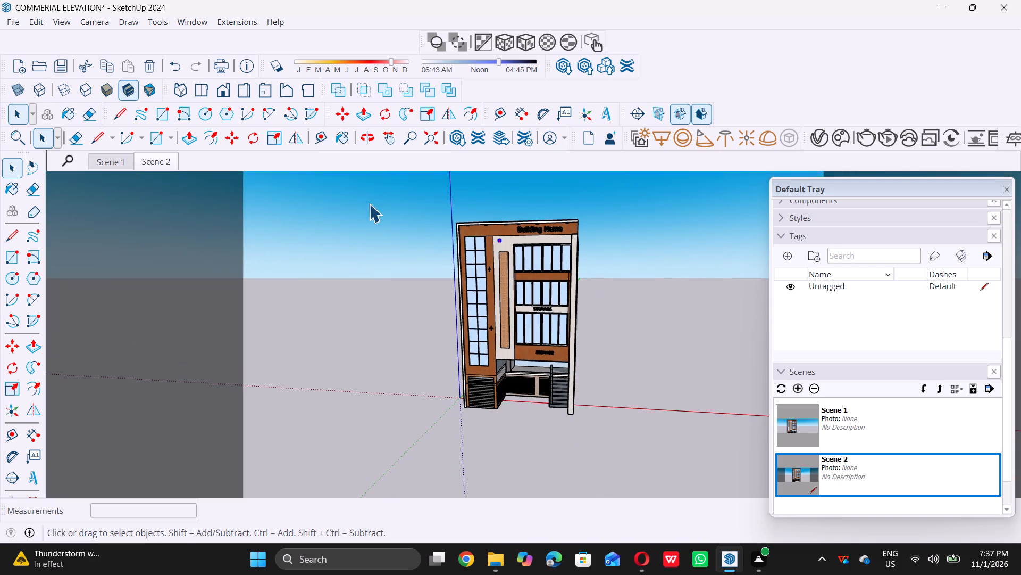
{"action": "double_click", "coordinate": [161, 163]}
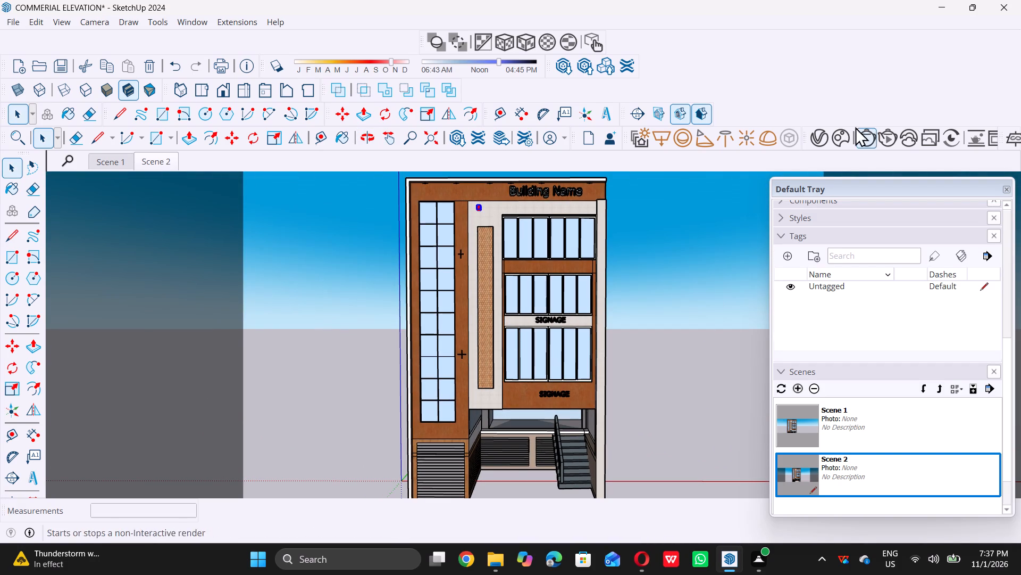
{"action": "triple_click", "coordinate": [827, 140]}
{"action": "left_click", "coordinate": [827, 140]}
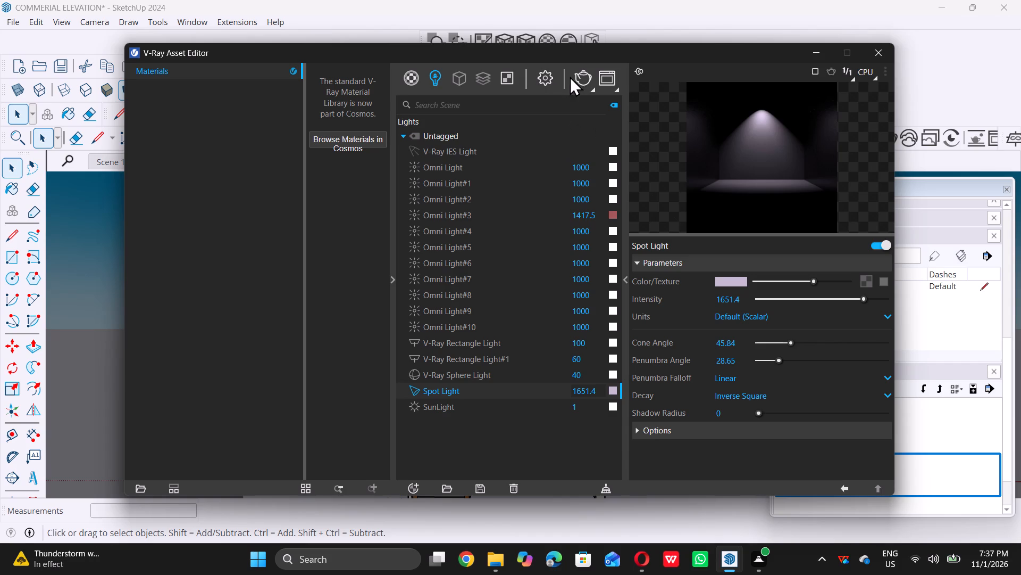
{"action": "triple_click", "coordinate": [582, 77]}
{"action": "left_click", "coordinate": [582, 77]}
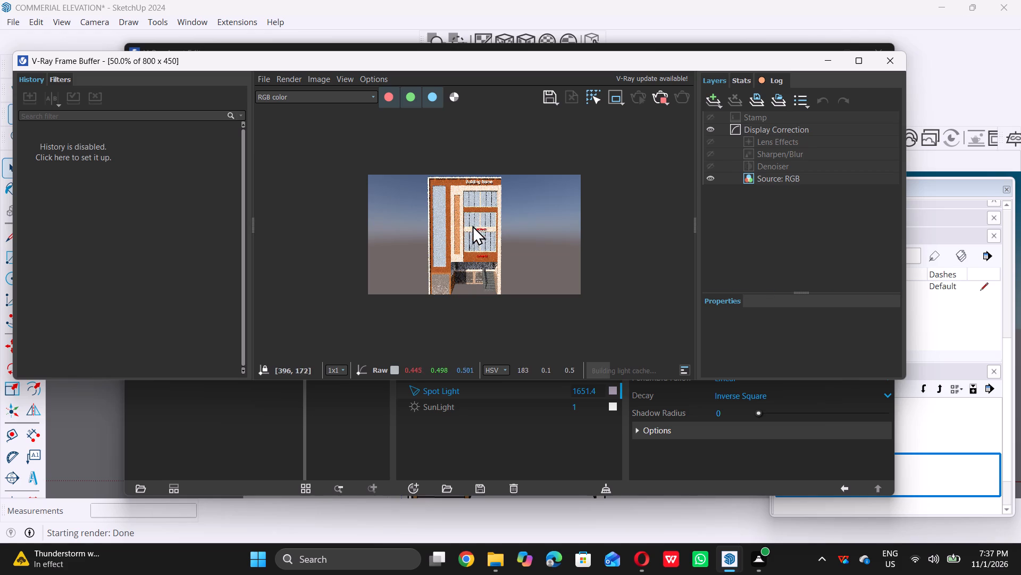
{"action": "scroll", "coordinate": [465, 254], "scroll_direction": "up", "scroll_amount": 2}
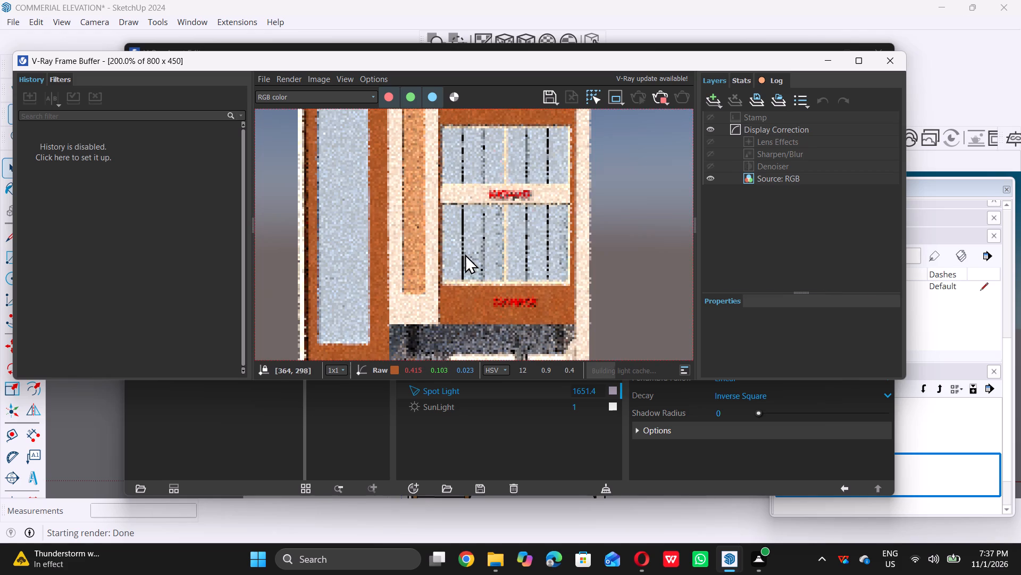
{"action": "scroll", "coordinate": [464, 254], "scroll_direction": "down", "scroll_amount": 2}
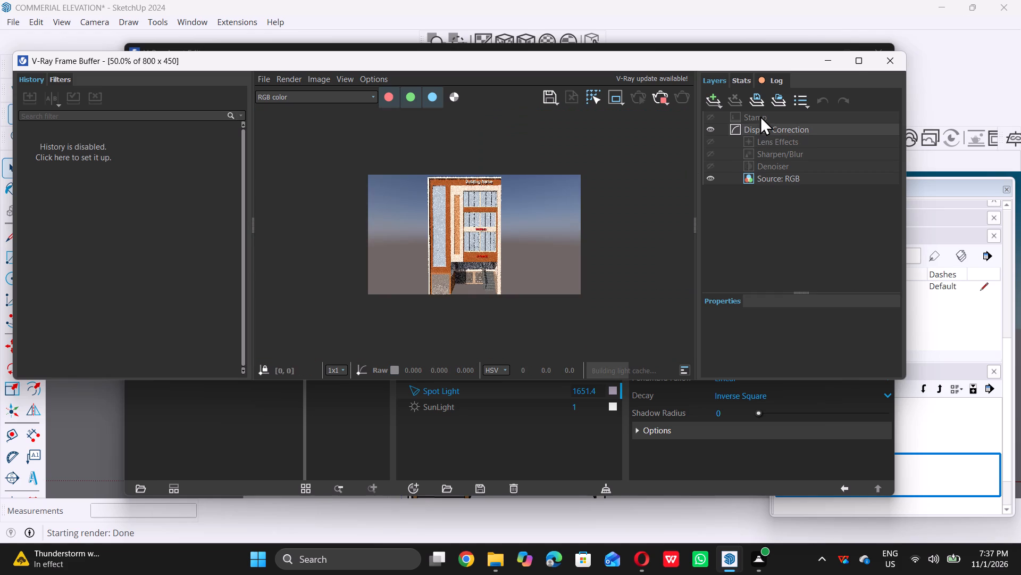
{"action": "left_click", "coordinate": [825, 58]}
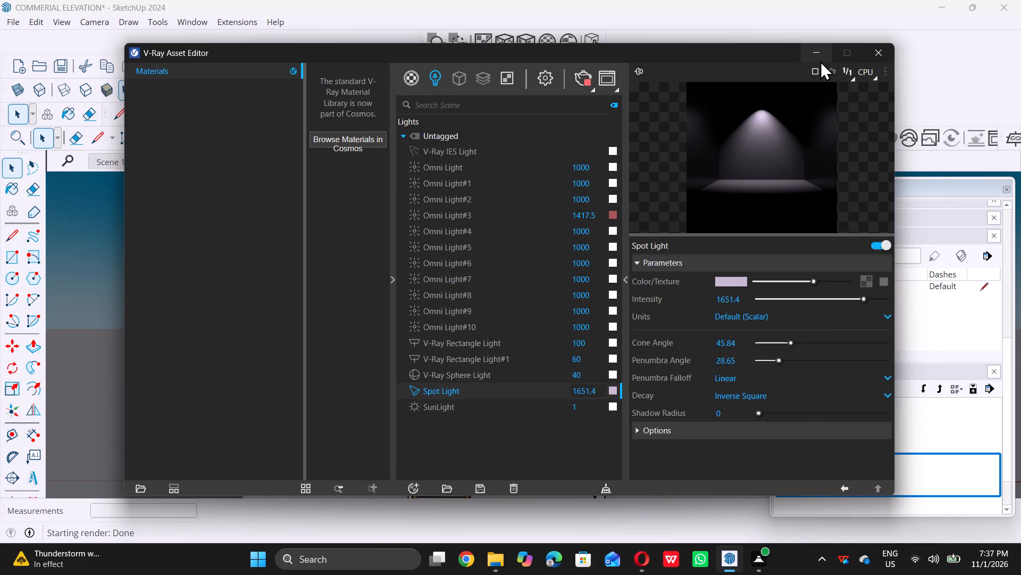
{"action": "left_click", "coordinate": [821, 52]}
Save the commercial elevation model under its existing file name.
{"action": "scroll", "coordinate": [546, 320], "scroll_direction": "down", "scroll_amount": 5}
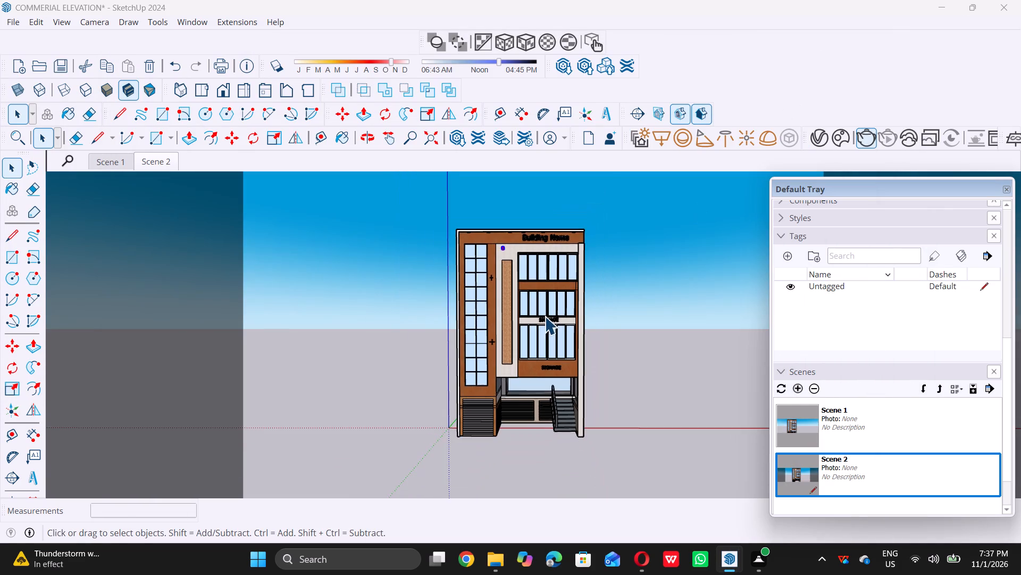
{"action": "scroll", "coordinate": [542, 311], "scroll_direction": "down", "scroll_amount": 5}
{"action": "middle_click_drag", "start_coordinate": [563, 326], "coordinate": [559, 314]}
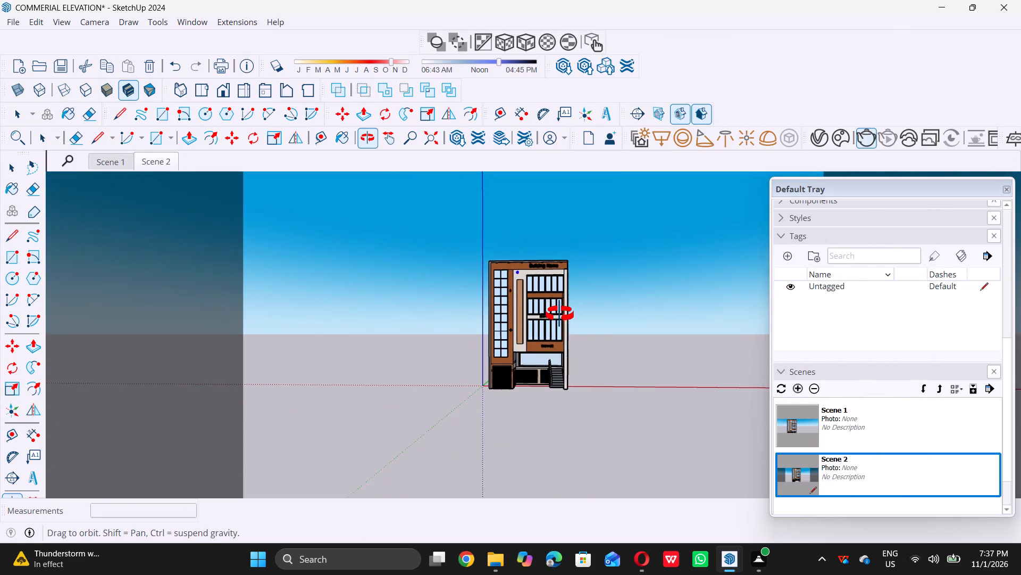
{"action": "middle_click_drag", "start_coordinate": [559, 314], "coordinate": [560, 313]}
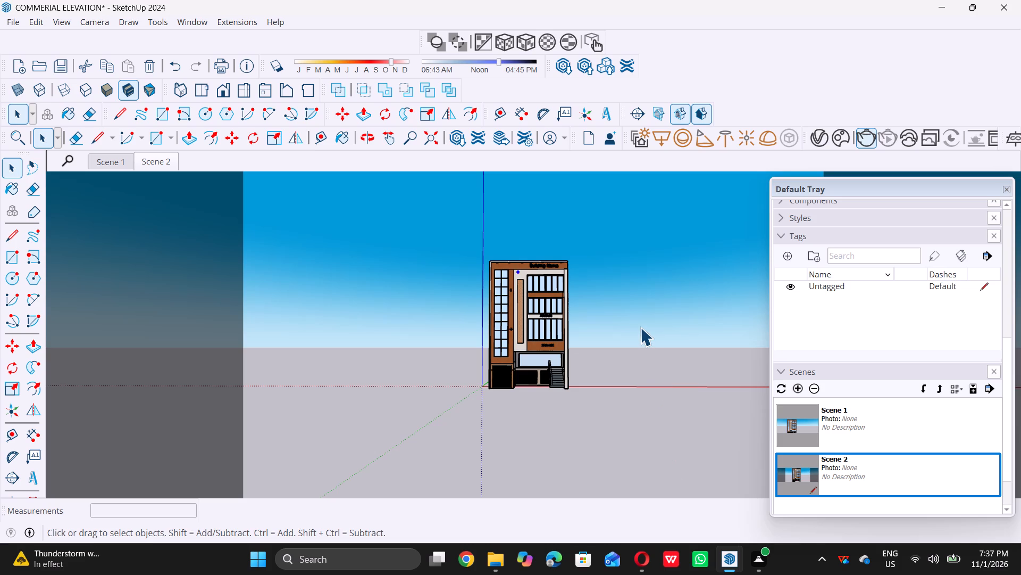
{"action": "key", "text": "ctrl+s"}
{"action": "key", "text": "ctrl+s"}
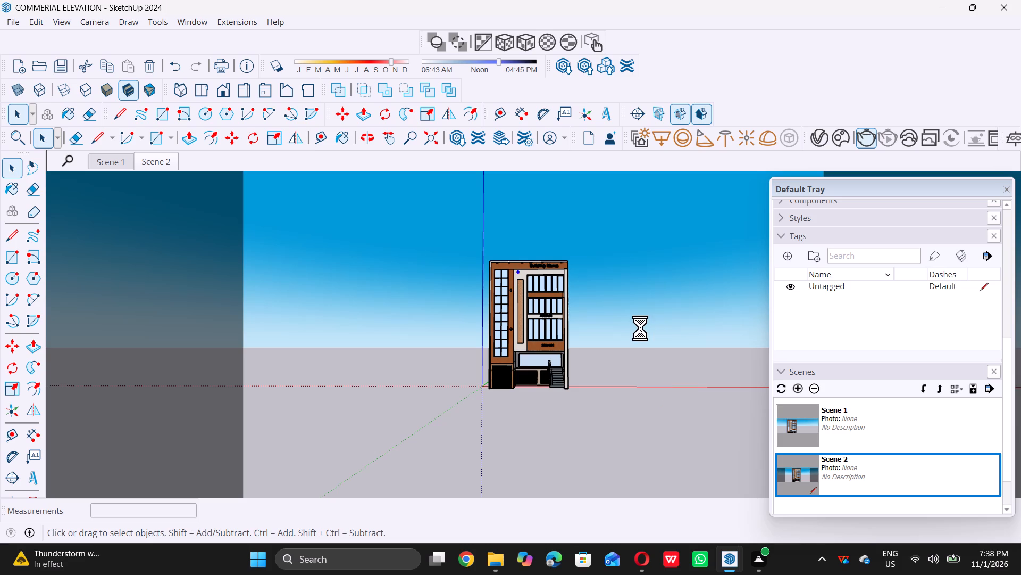